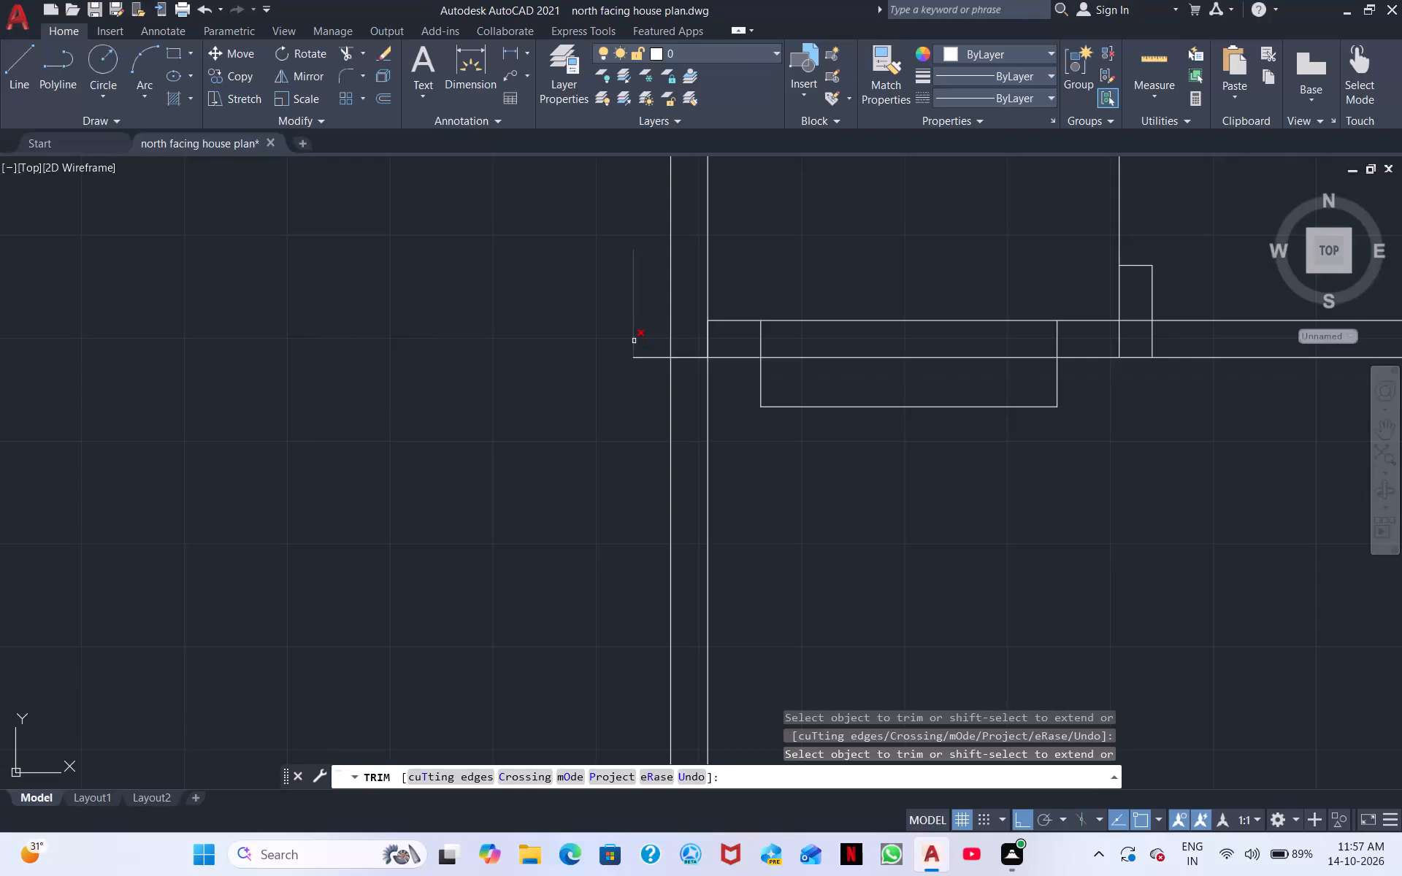
Trim away the leftover vertical and horizontal stubs west of the long interior wall at the lower cross-wall junction.
click(634, 341)
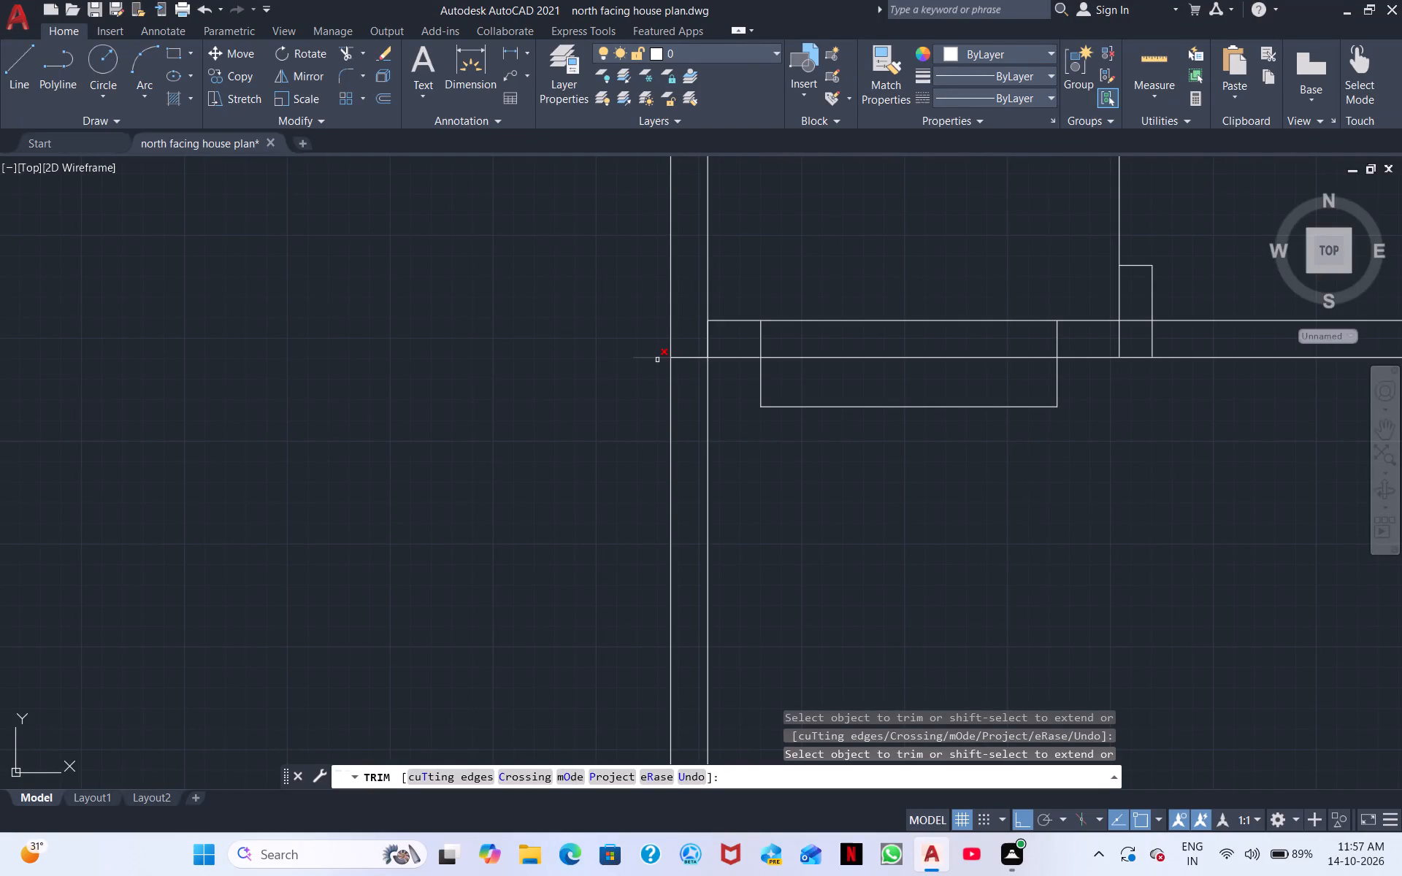
click(657, 360)
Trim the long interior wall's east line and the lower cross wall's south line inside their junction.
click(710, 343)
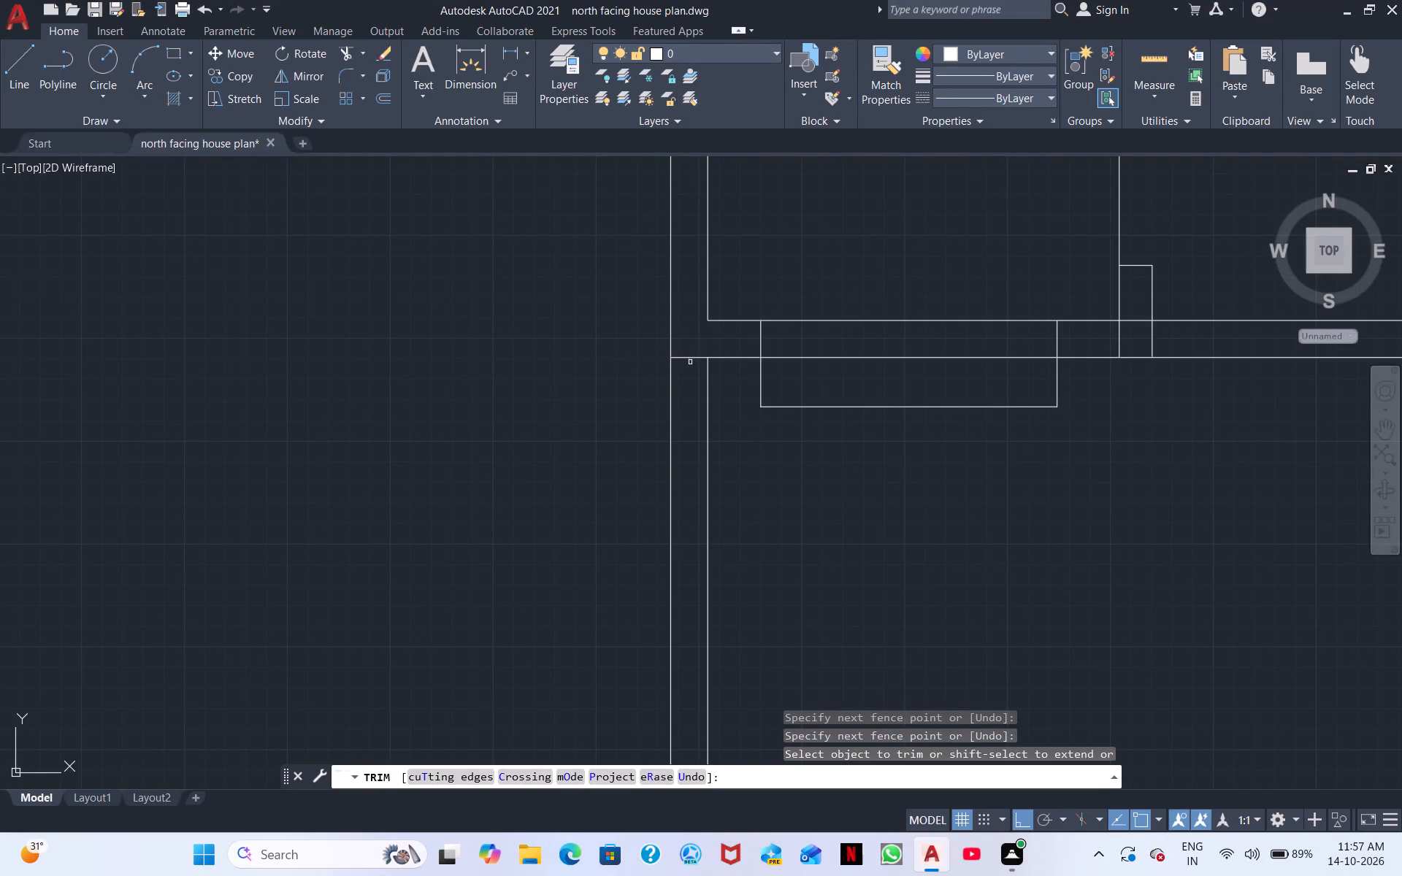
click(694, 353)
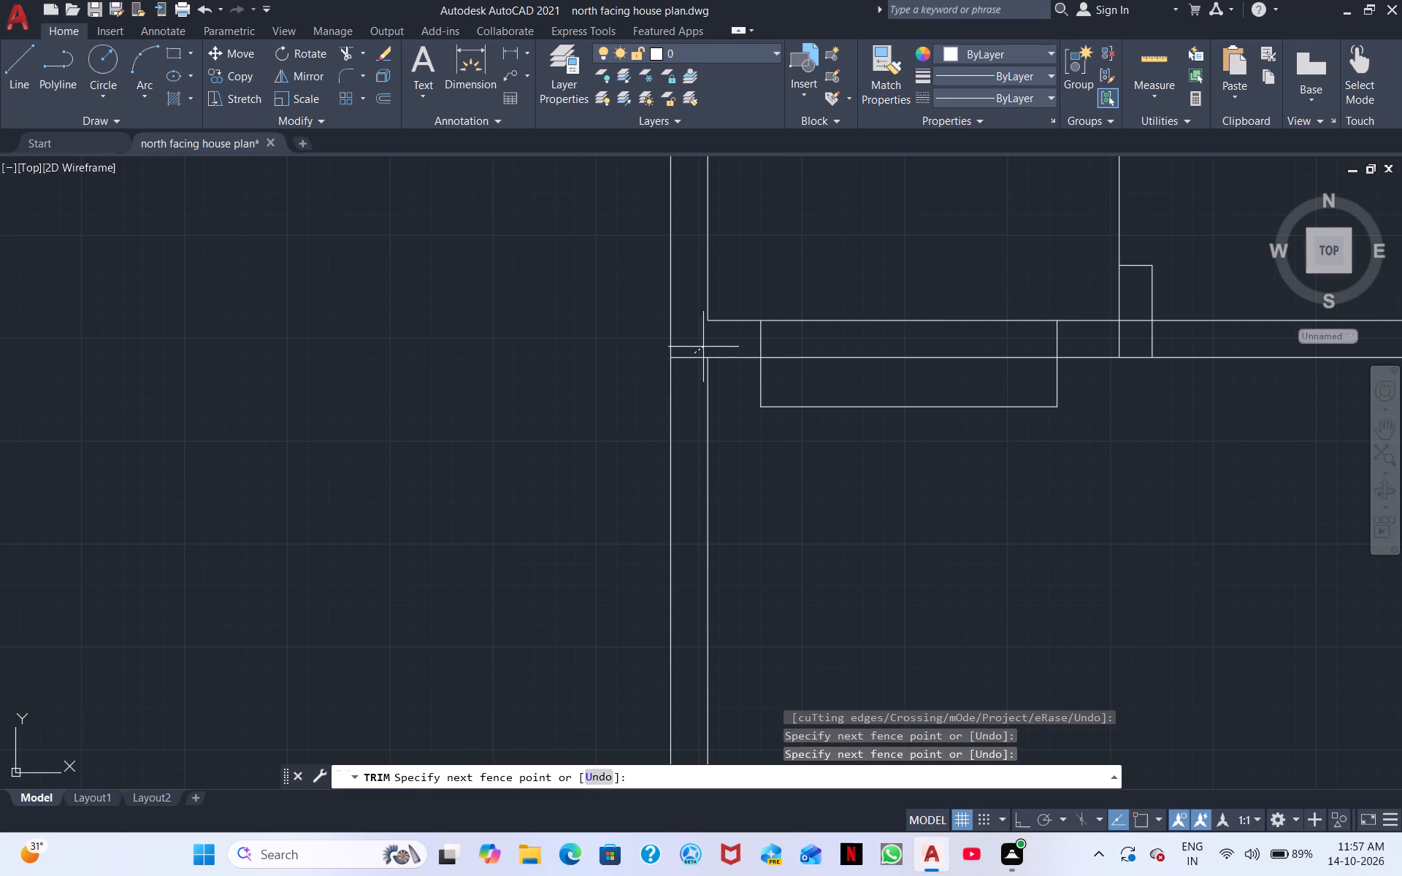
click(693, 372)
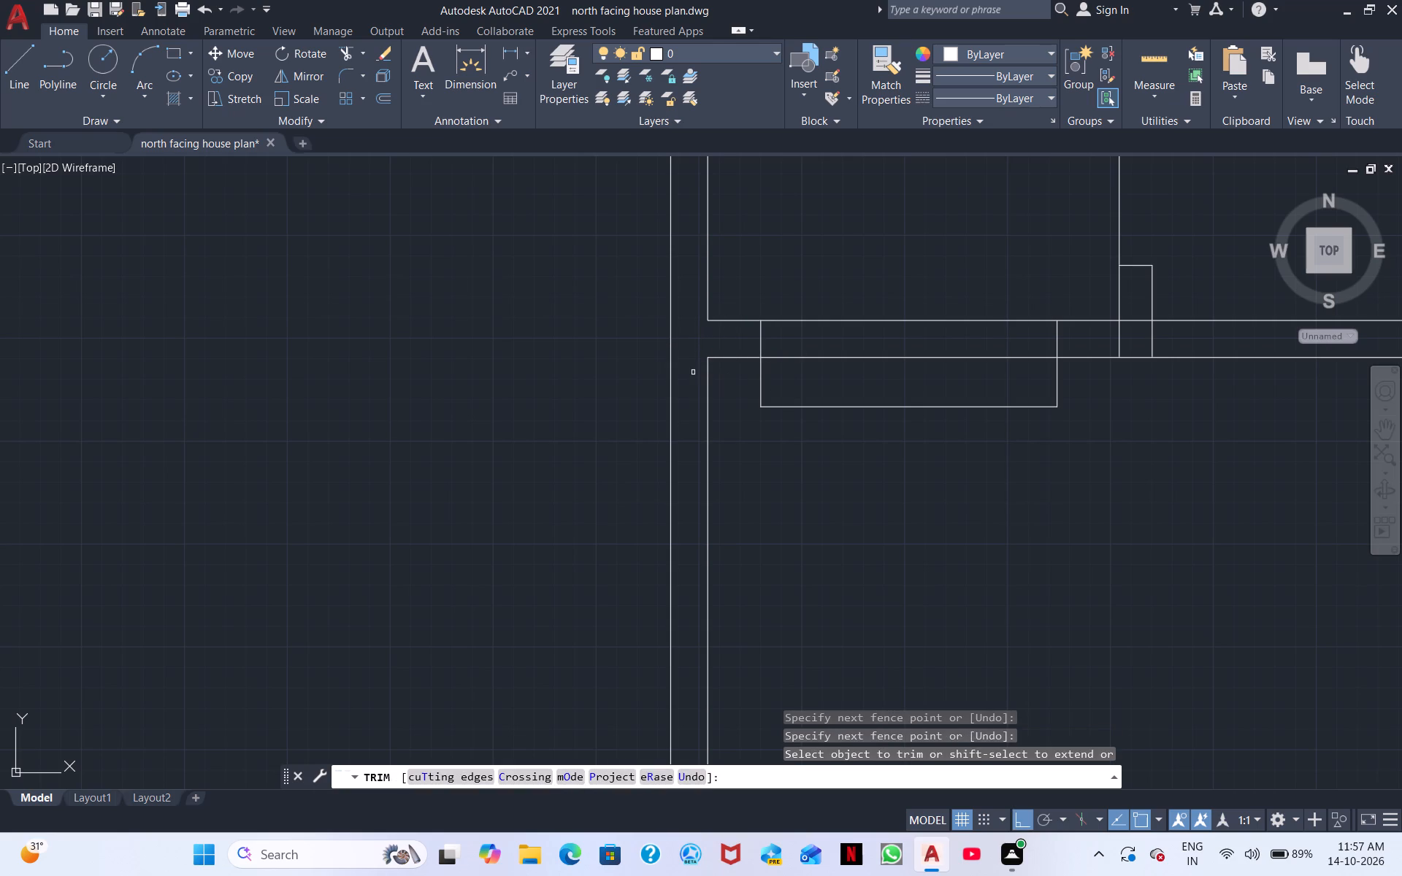
Trim the rectangle in the lower cross wall to its two jambs and remove the wall's south line between them.
middle_drag(765, 277, 744, 361)
scroll(744, 361, down, 2)
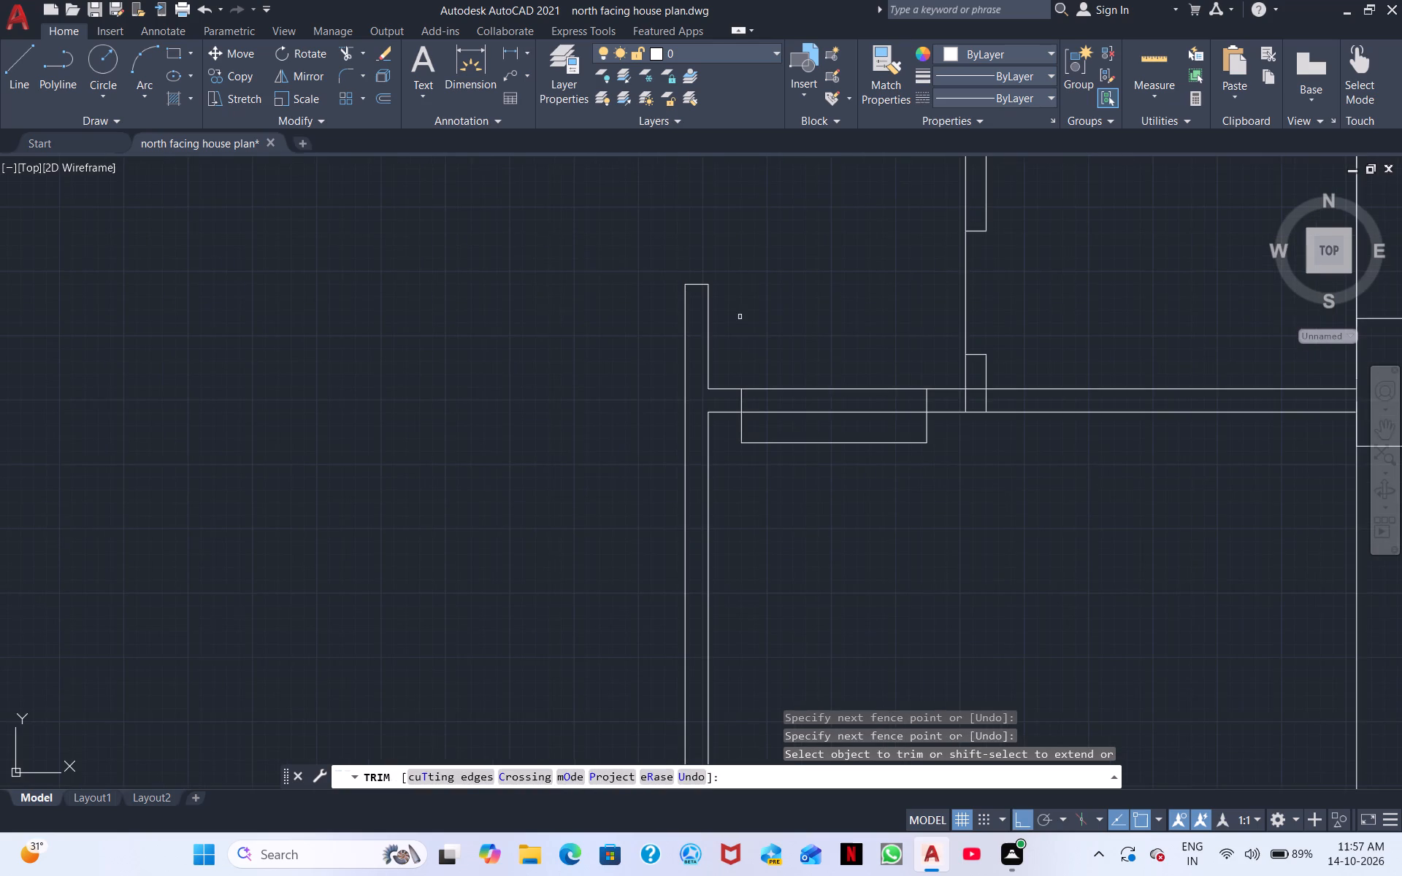
scroll(751, 328, down, 1)
middle_drag(747, 349, 723, 426)
scroll(723, 426, up, 1)
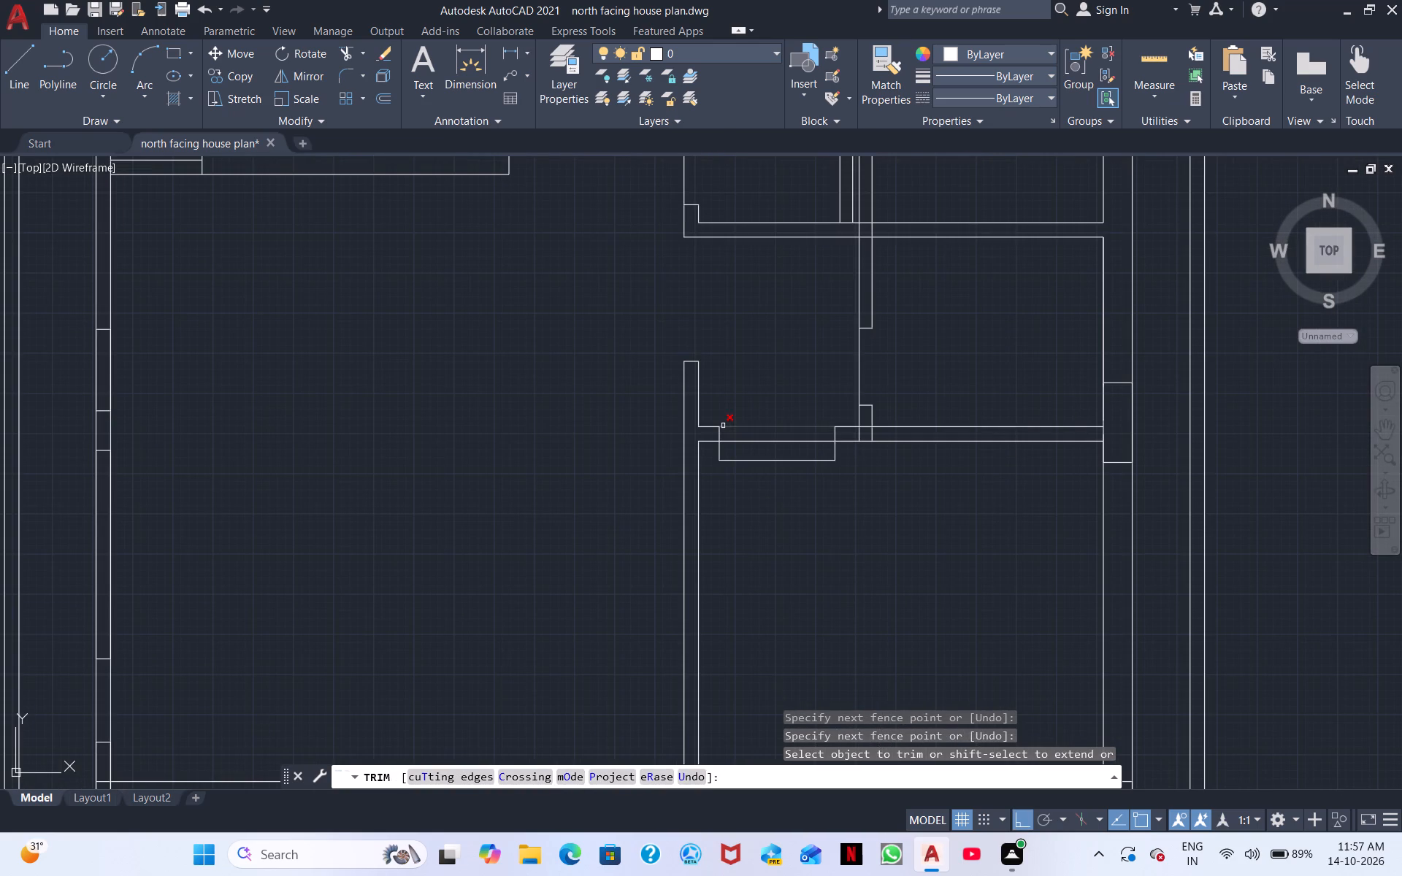
scroll(704, 402, up, 3)
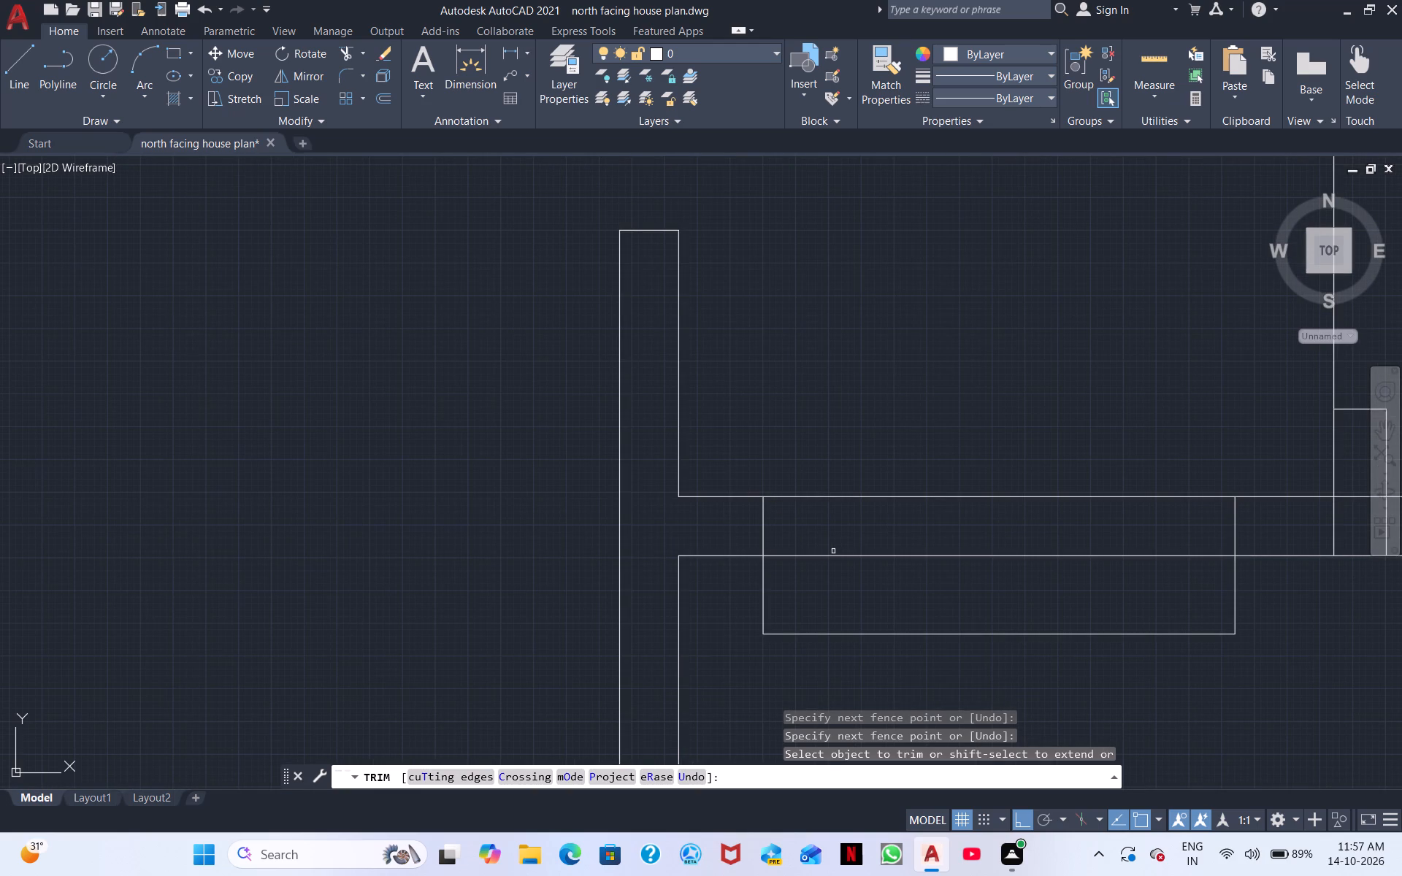
click(833, 556)
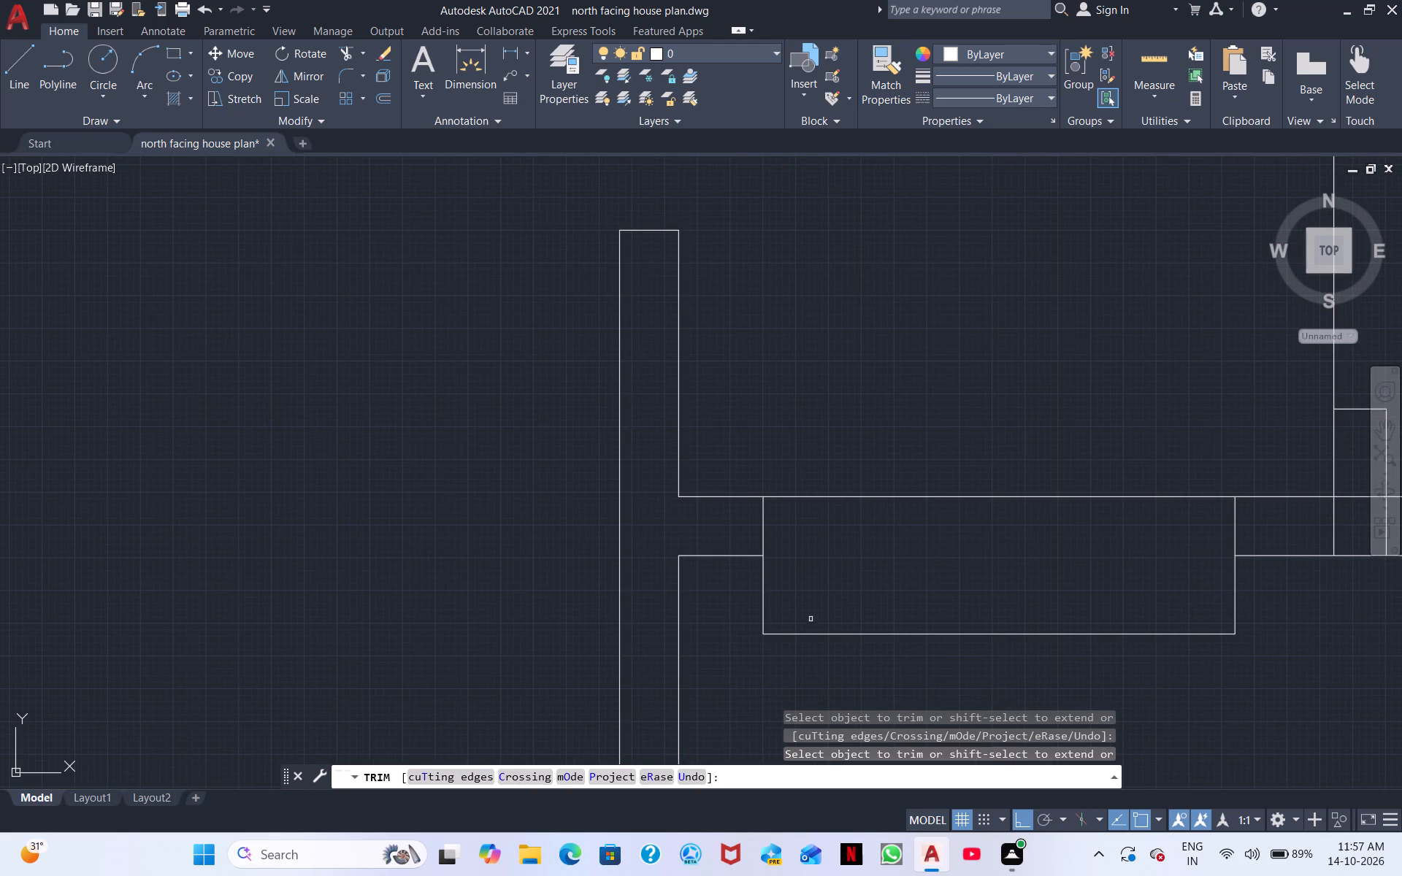
click(811, 642)
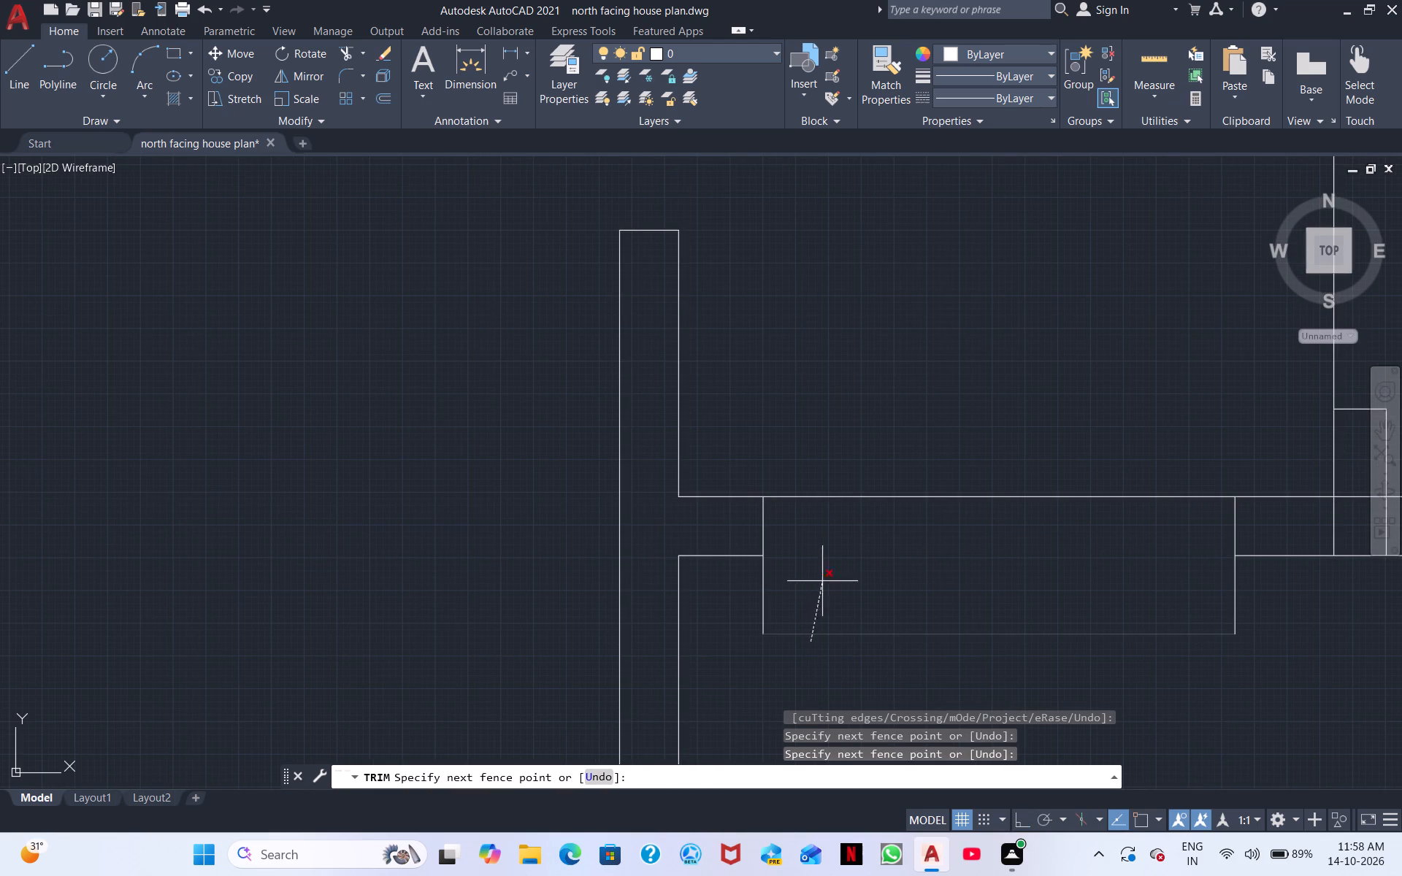
click(1273, 607)
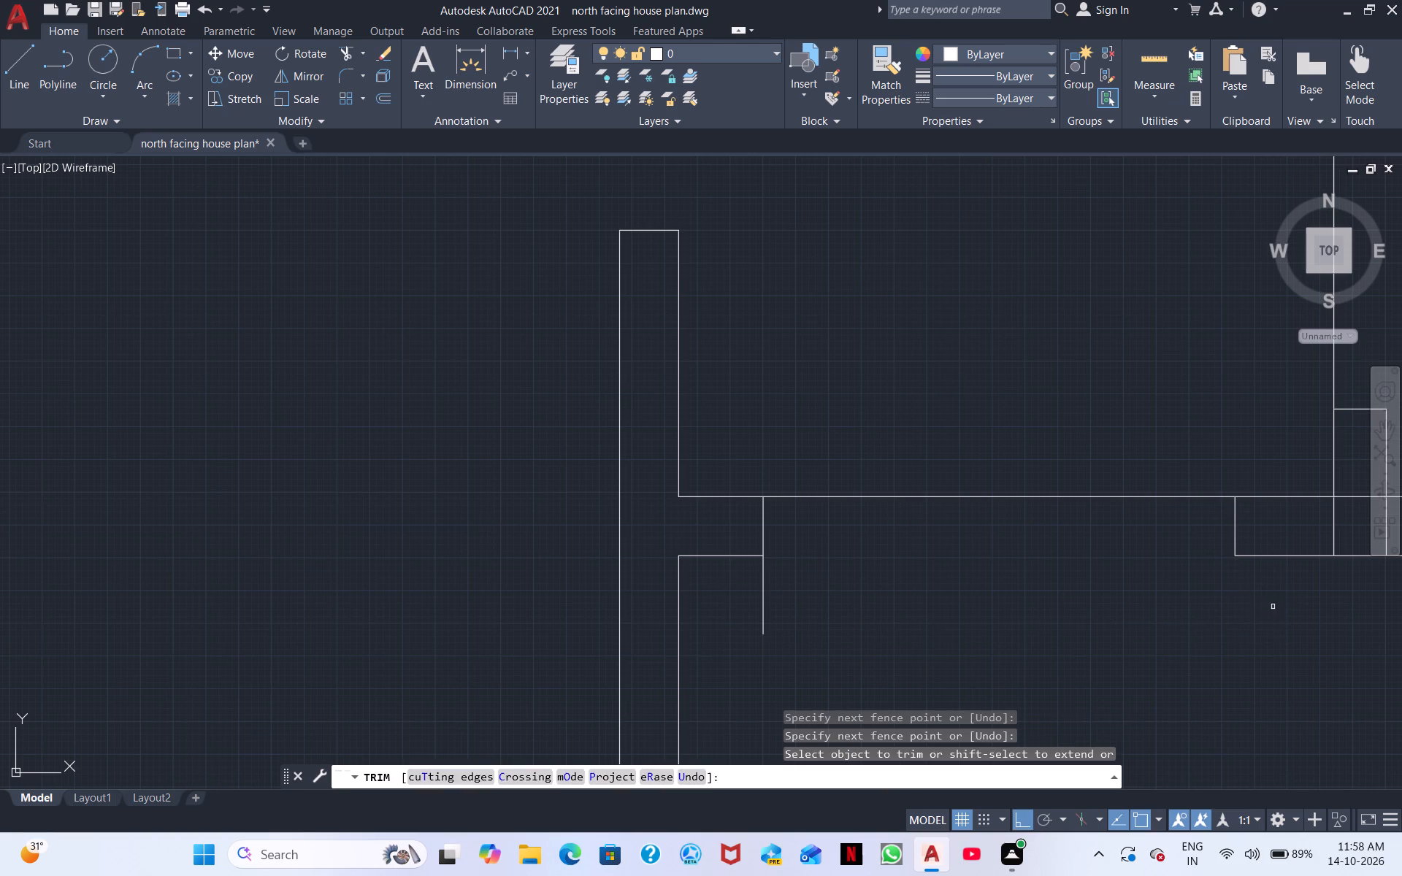
drag(798, 611, 718, 594)
scroll(752, 601, down, 1)
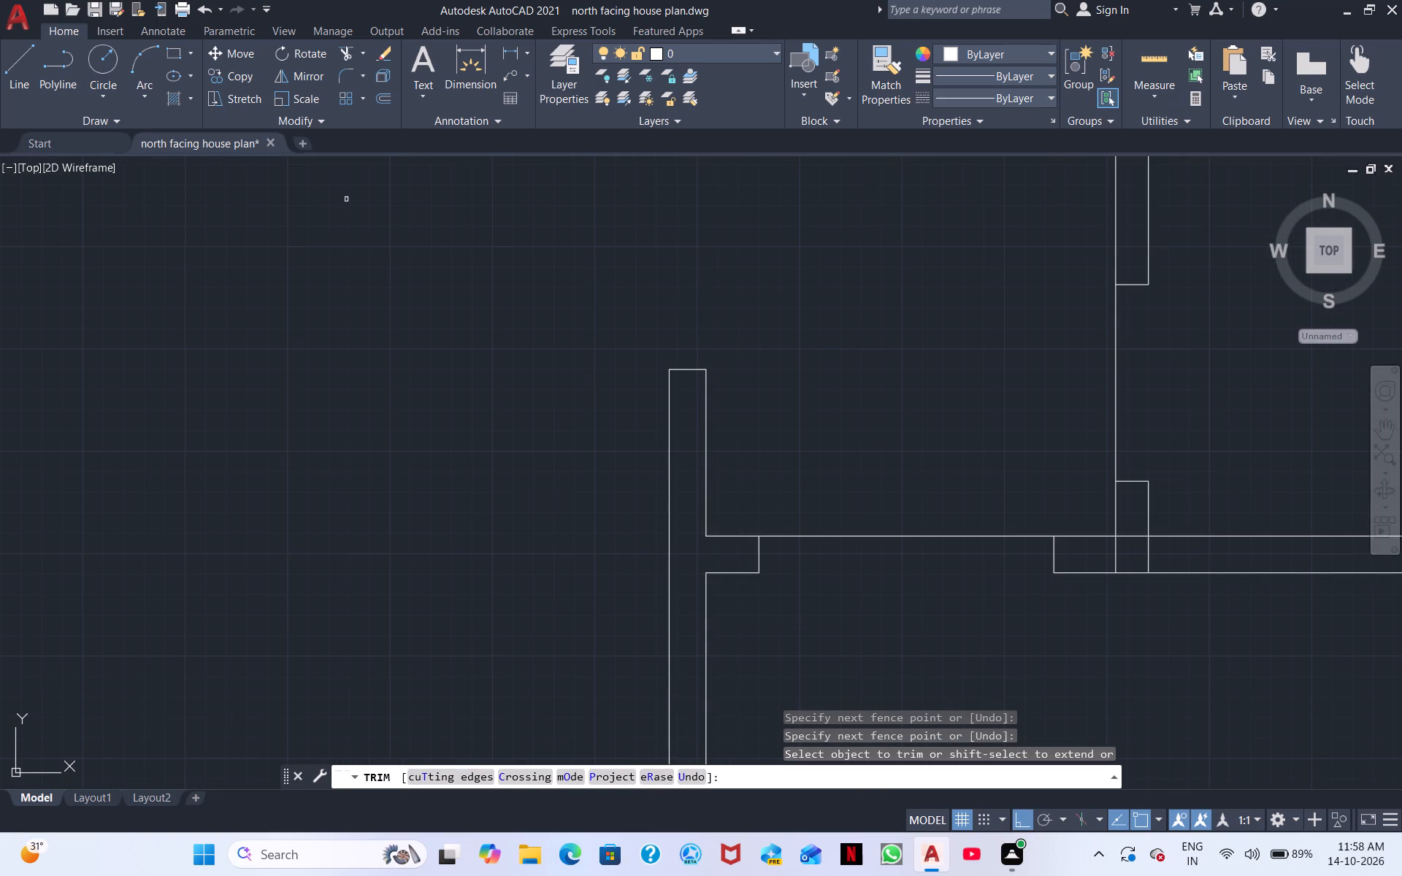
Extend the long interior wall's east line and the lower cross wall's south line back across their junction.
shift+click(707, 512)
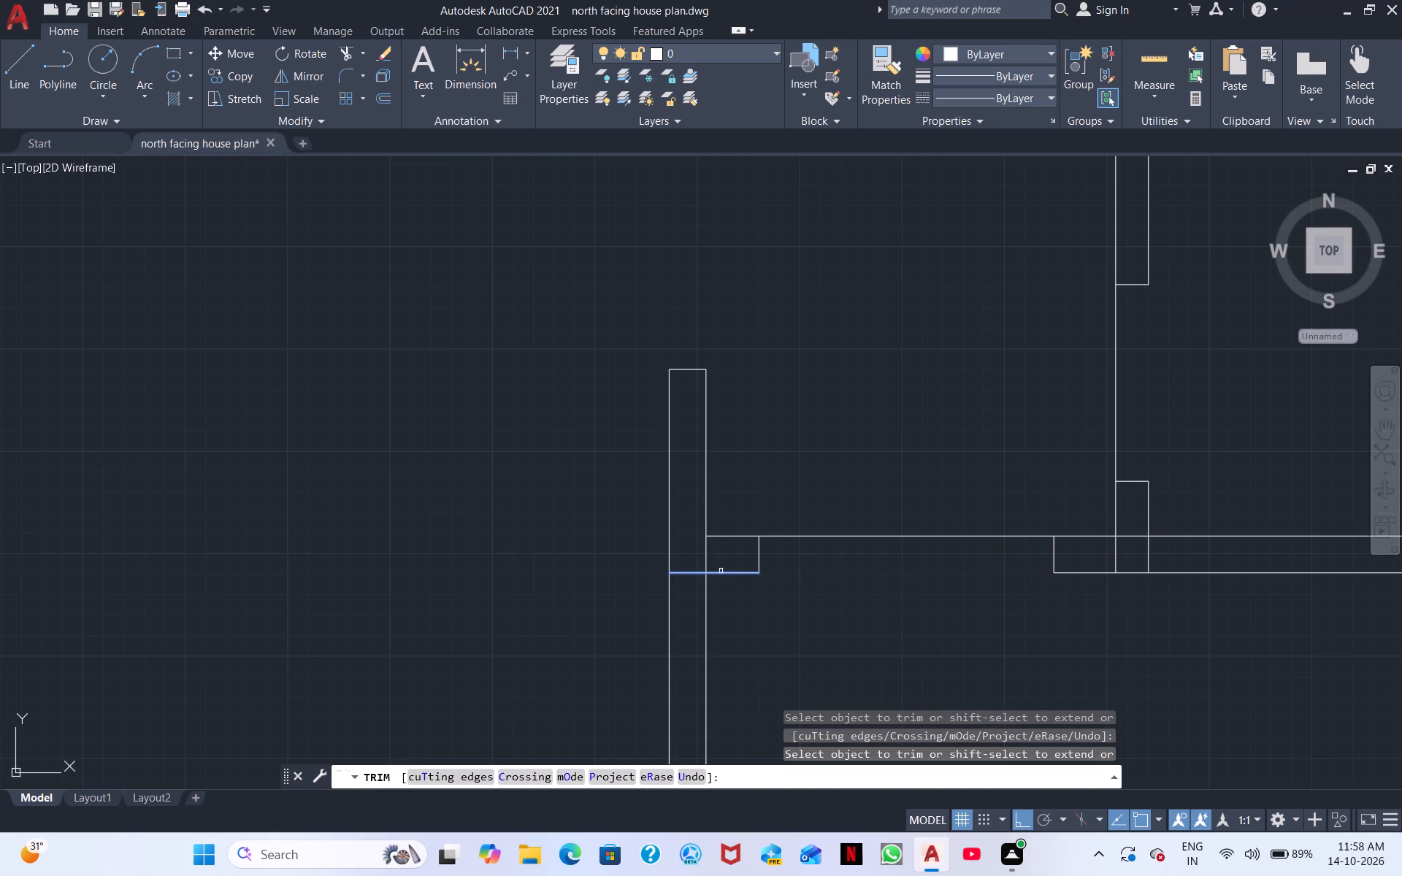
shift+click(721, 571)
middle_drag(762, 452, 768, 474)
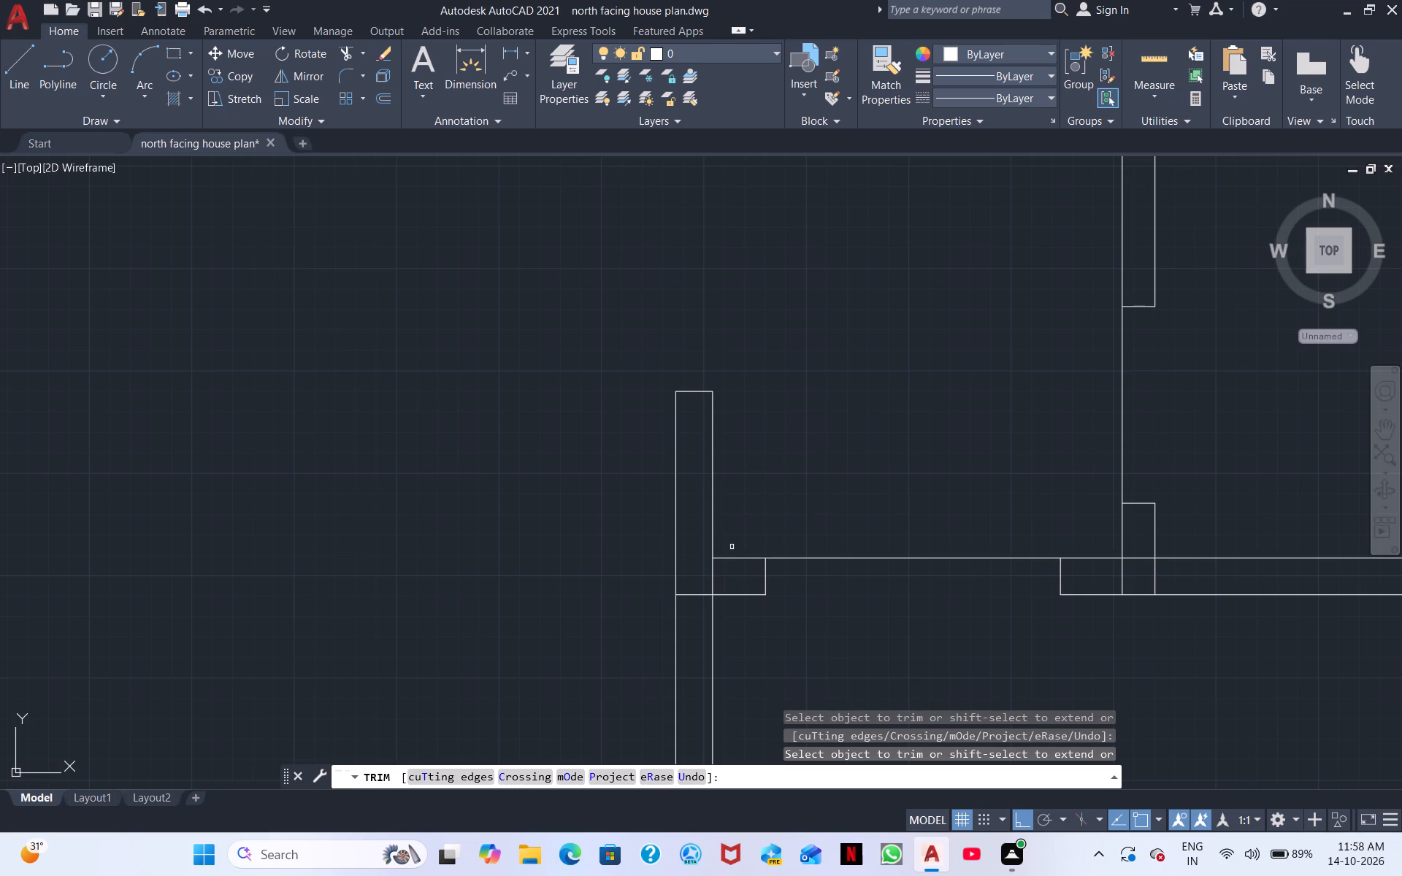
Trim the overlapping partition lines and the cross wall's north line where the north-south partition meets the lower cross wall.
scroll(808, 553, down, 1)
middle_drag(827, 557, 669, 429)
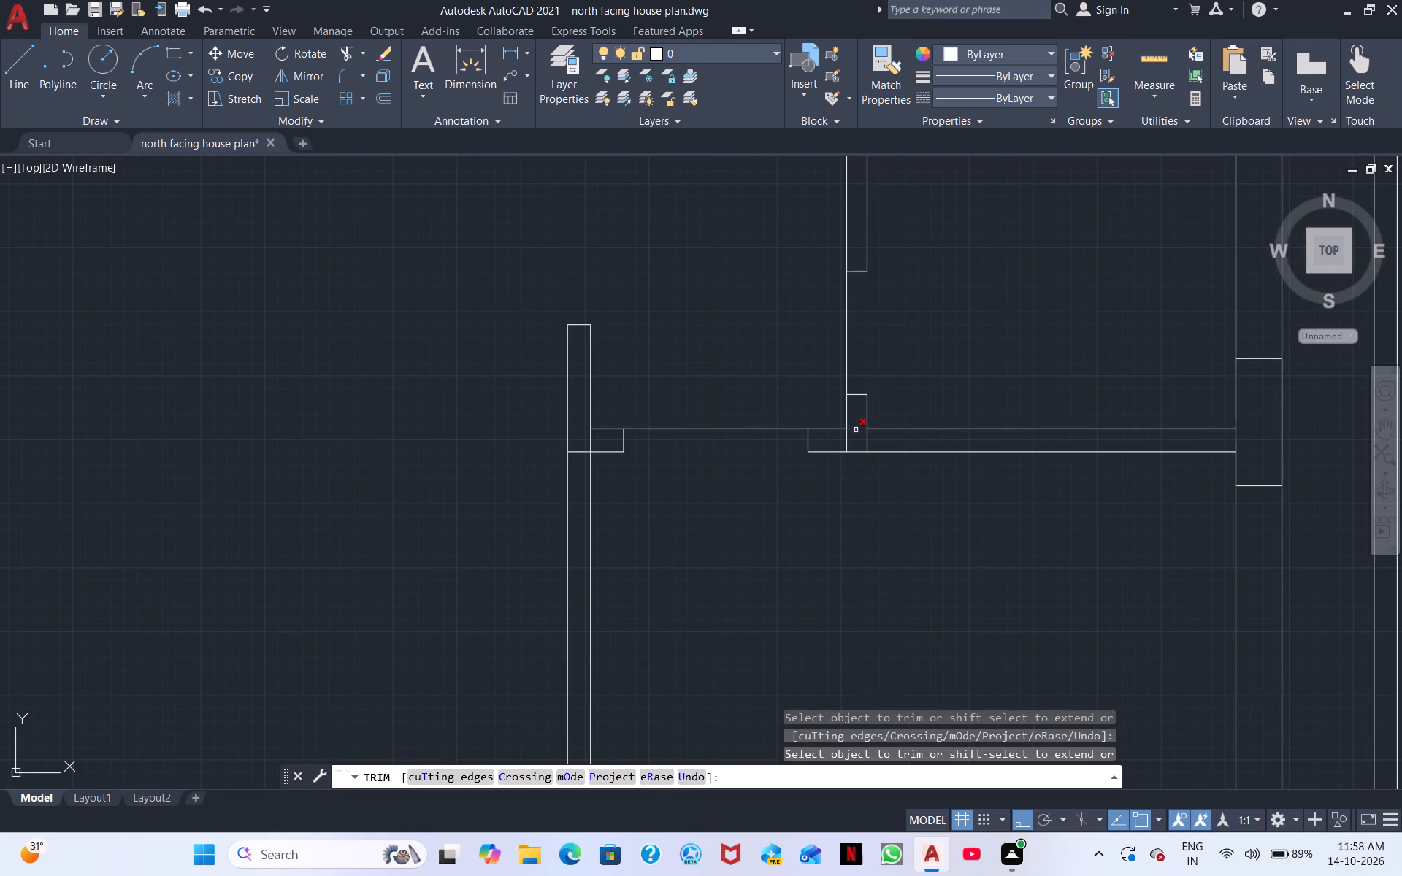
drag(856, 430, 846, 445)
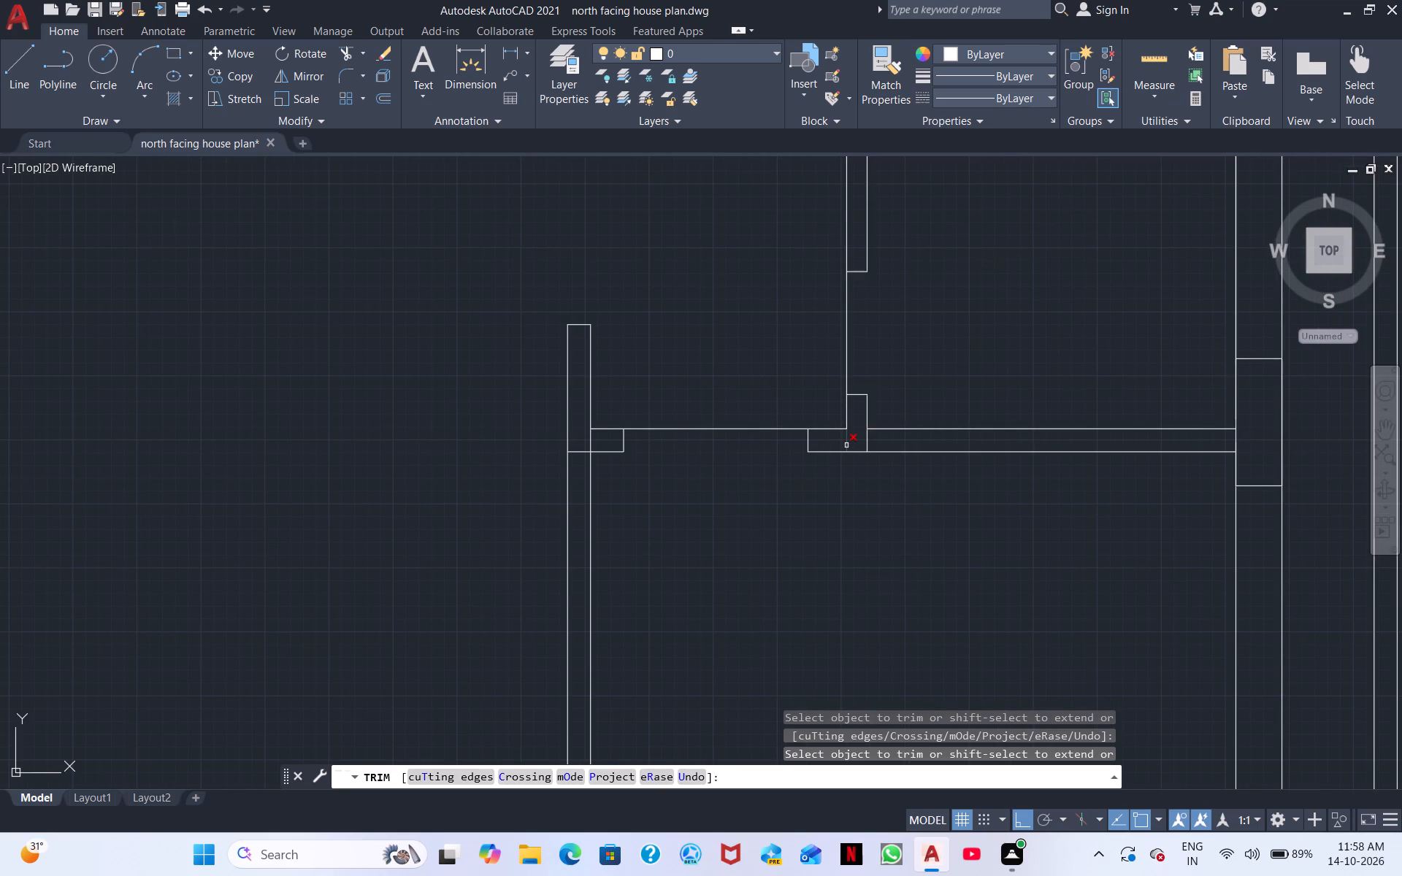
click(846, 445)
scroll(942, 519, down, 1)
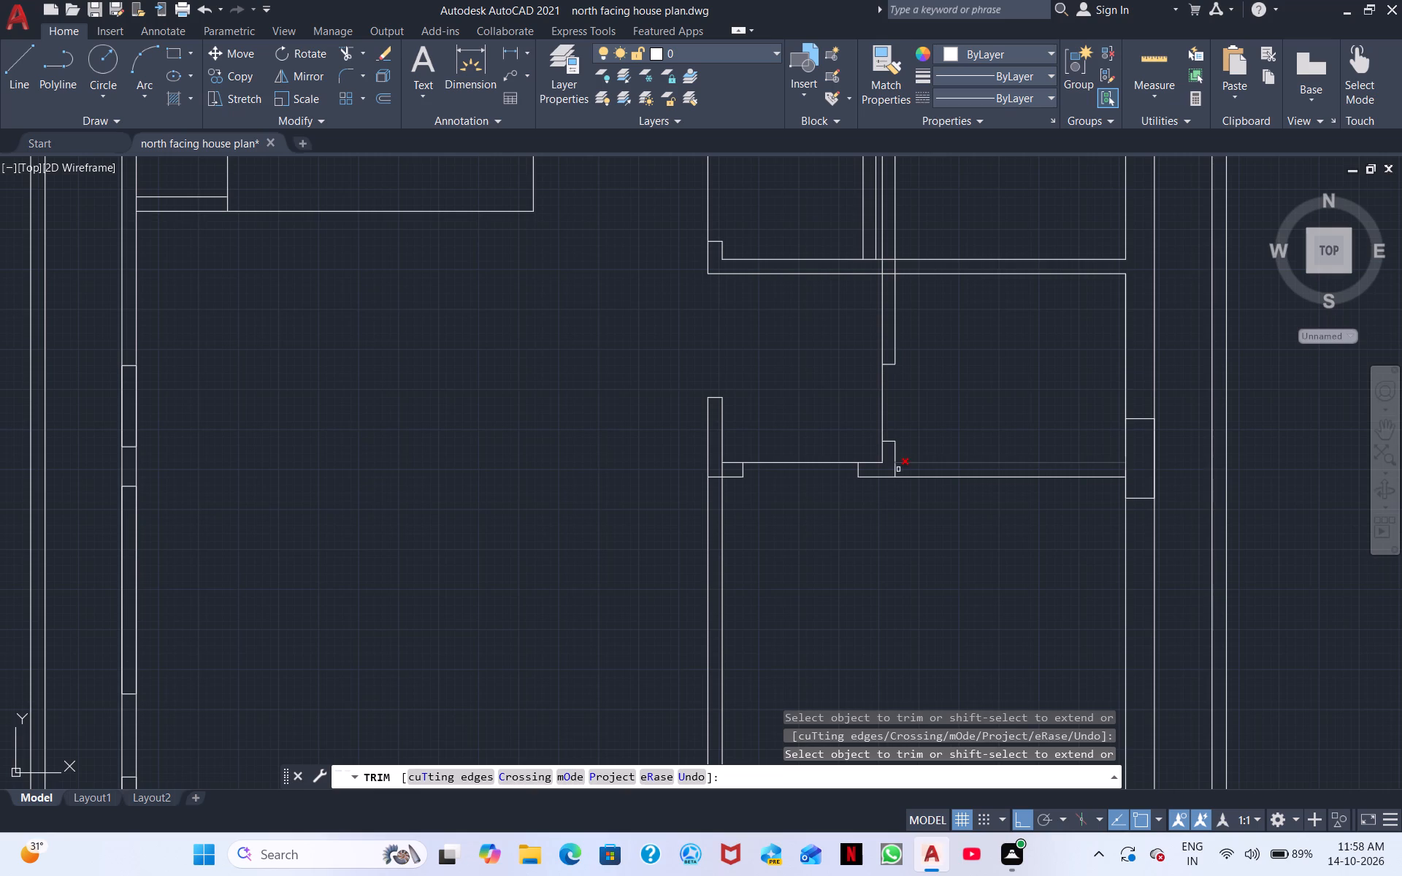
click(894, 471)
Trim the north line of the wall above the staircase where it crosses the west wall.
scroll(1056, 515, down, 1)
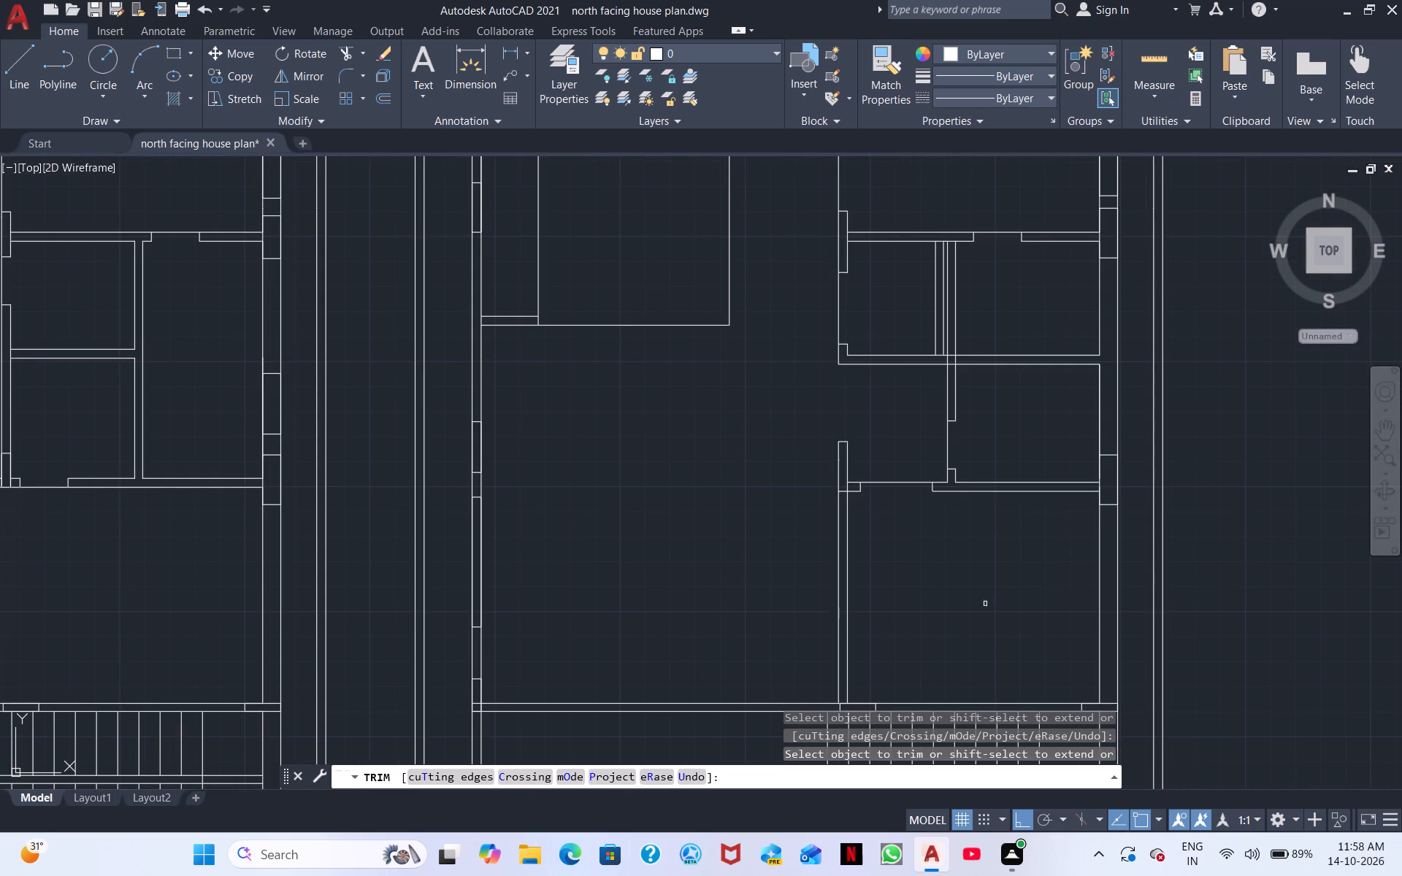
scroll(821, 596, down, 1)
middle_drag(822, 610, 801, 464)
scroll(734, 479, up, 3)
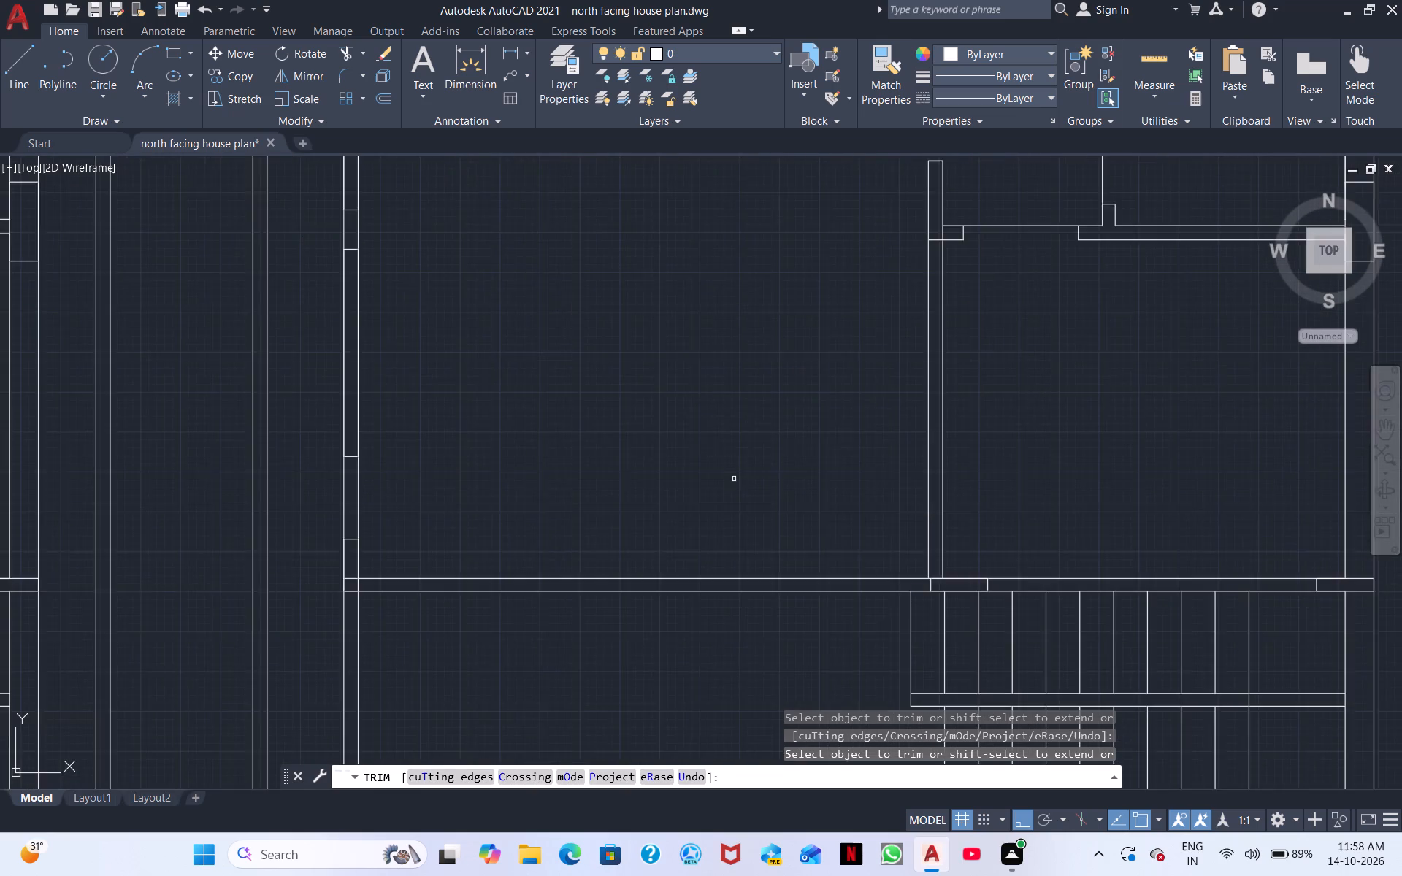
scroll(734, 480, down, 2)
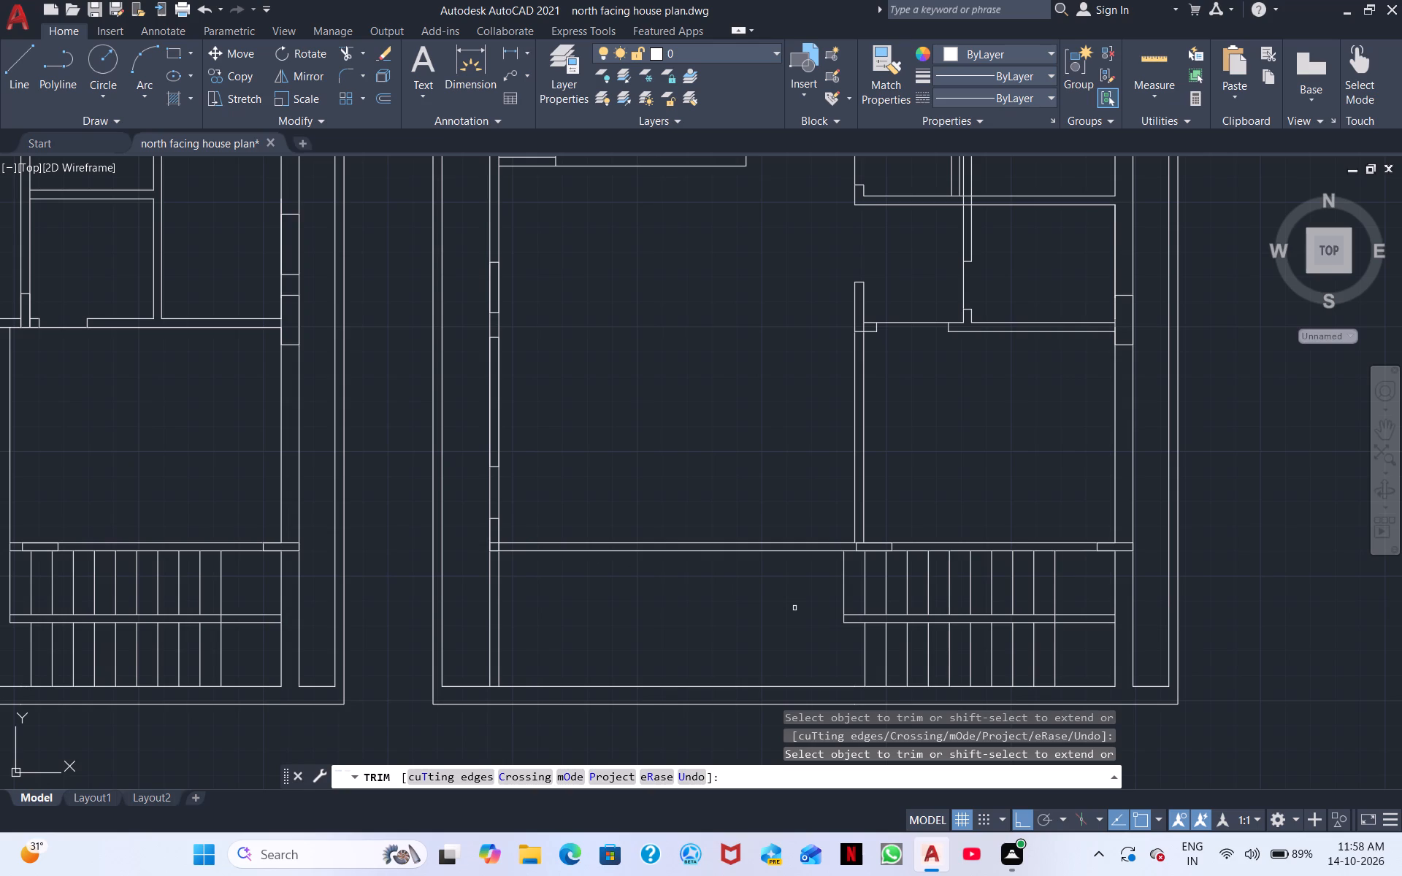
scroll(496, 526, up, 2)
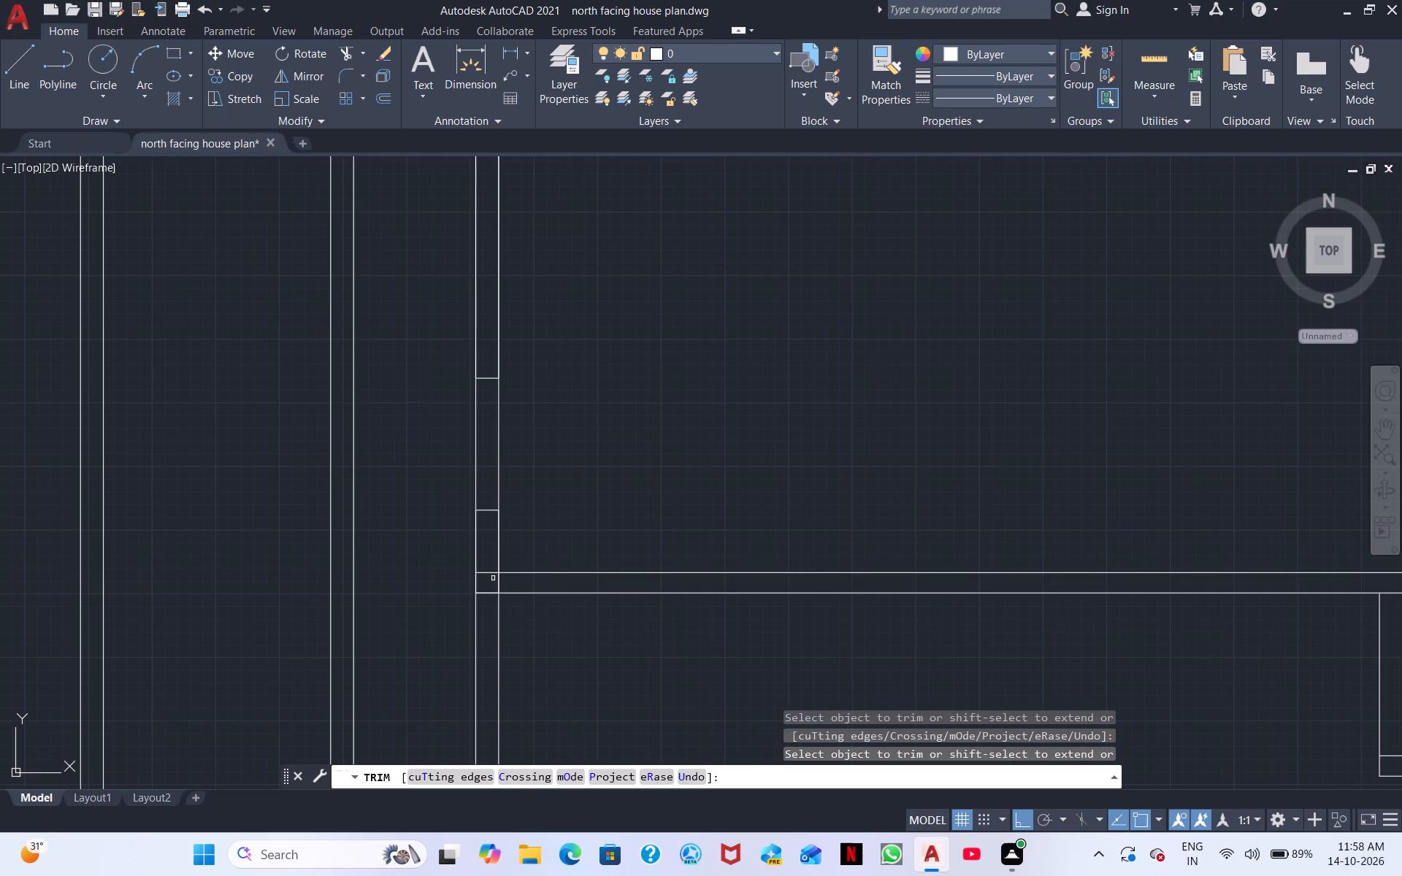
click(494, 575)
Draw a 3' wide three-sided line outline from the south line of the wall above the staircase, projecting north near the west wall.
scroll(727, 687, down, 1)
middle_drag(900, 678, 852, 666)
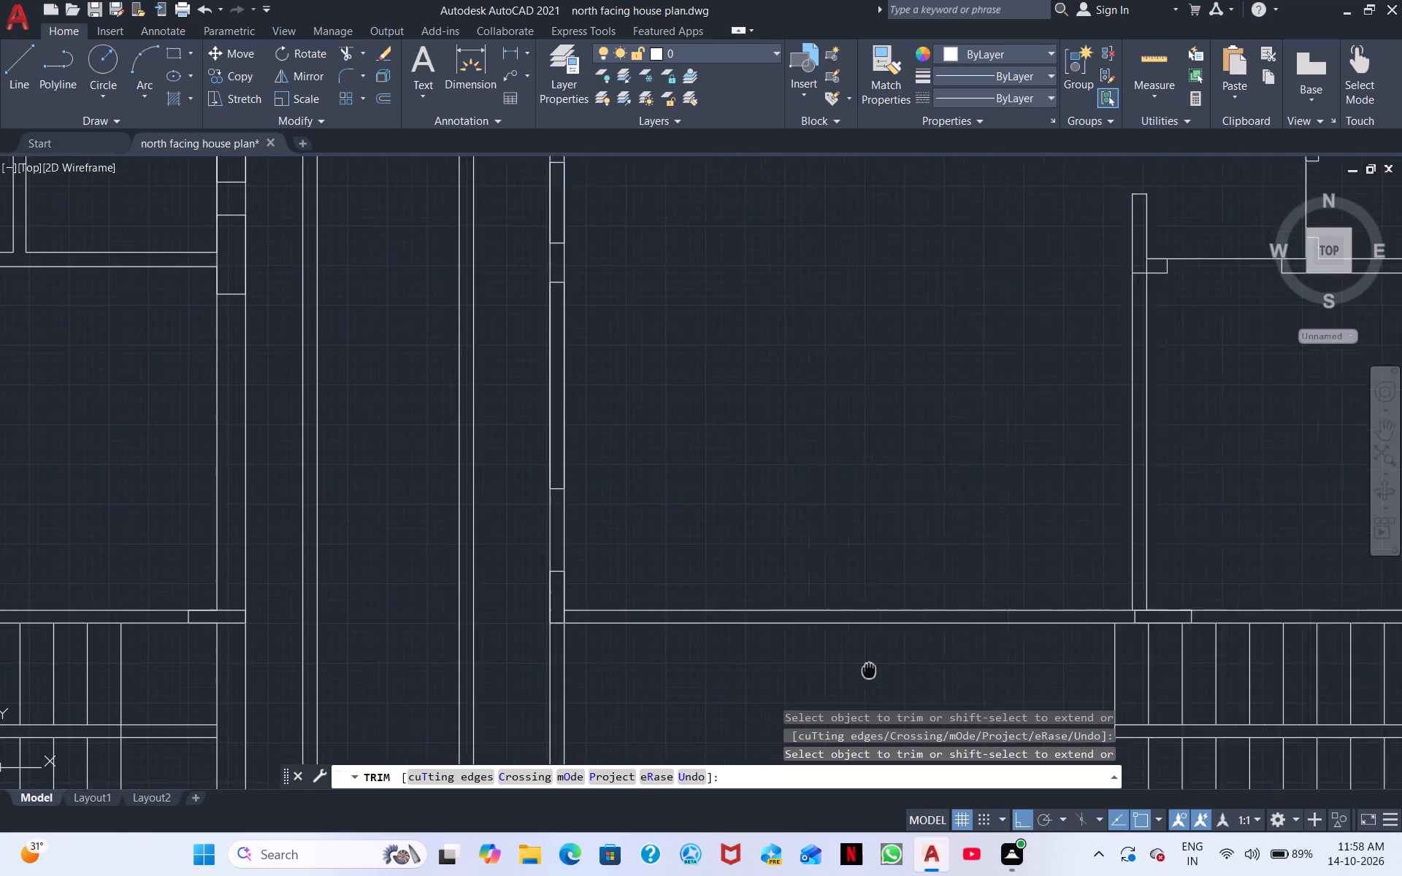
middle_drag(852, 666, 595, 600)
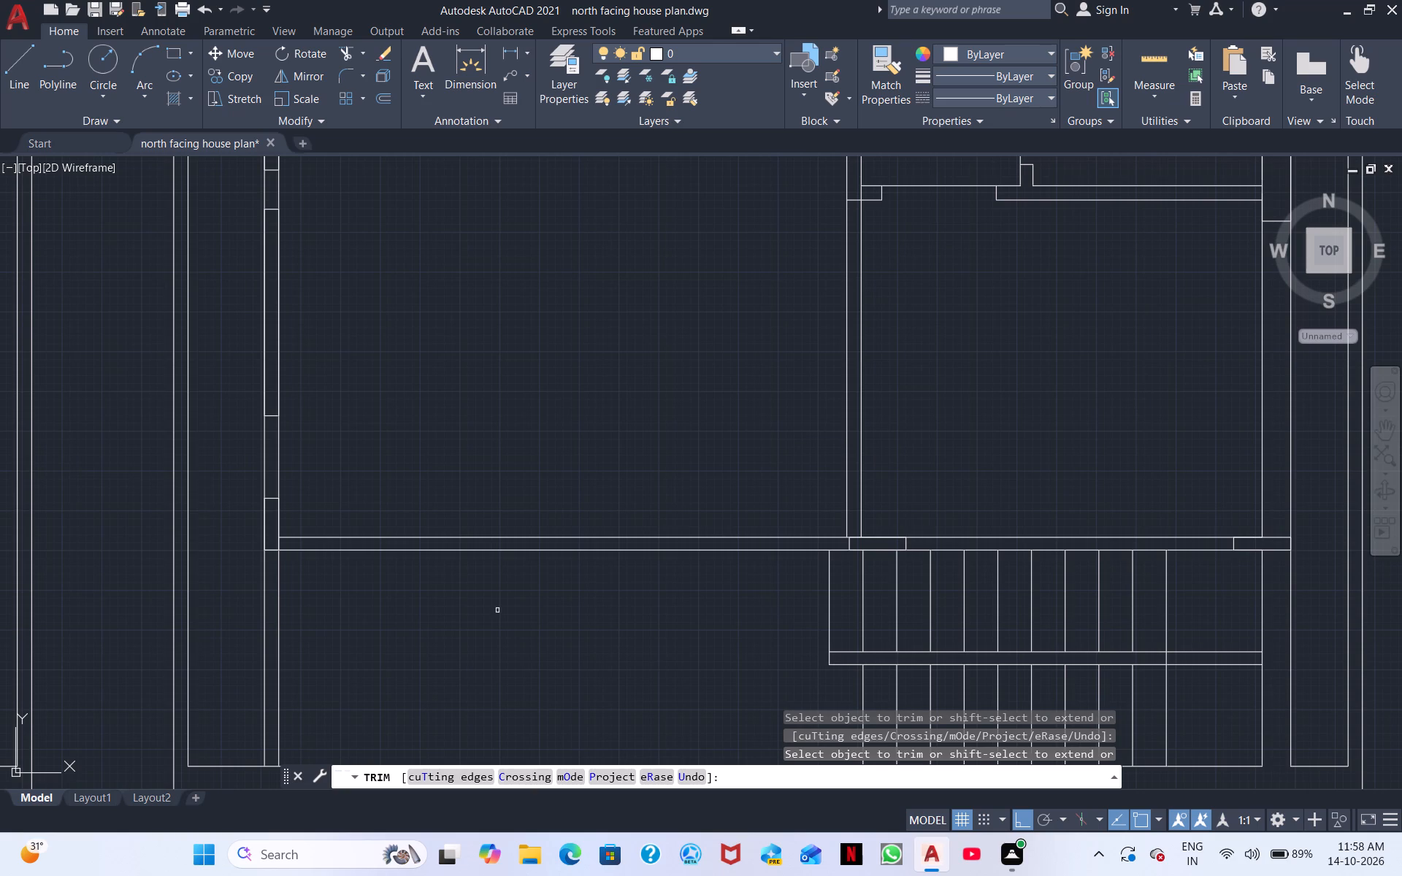
middle_drag(727, 715, 826, 710)
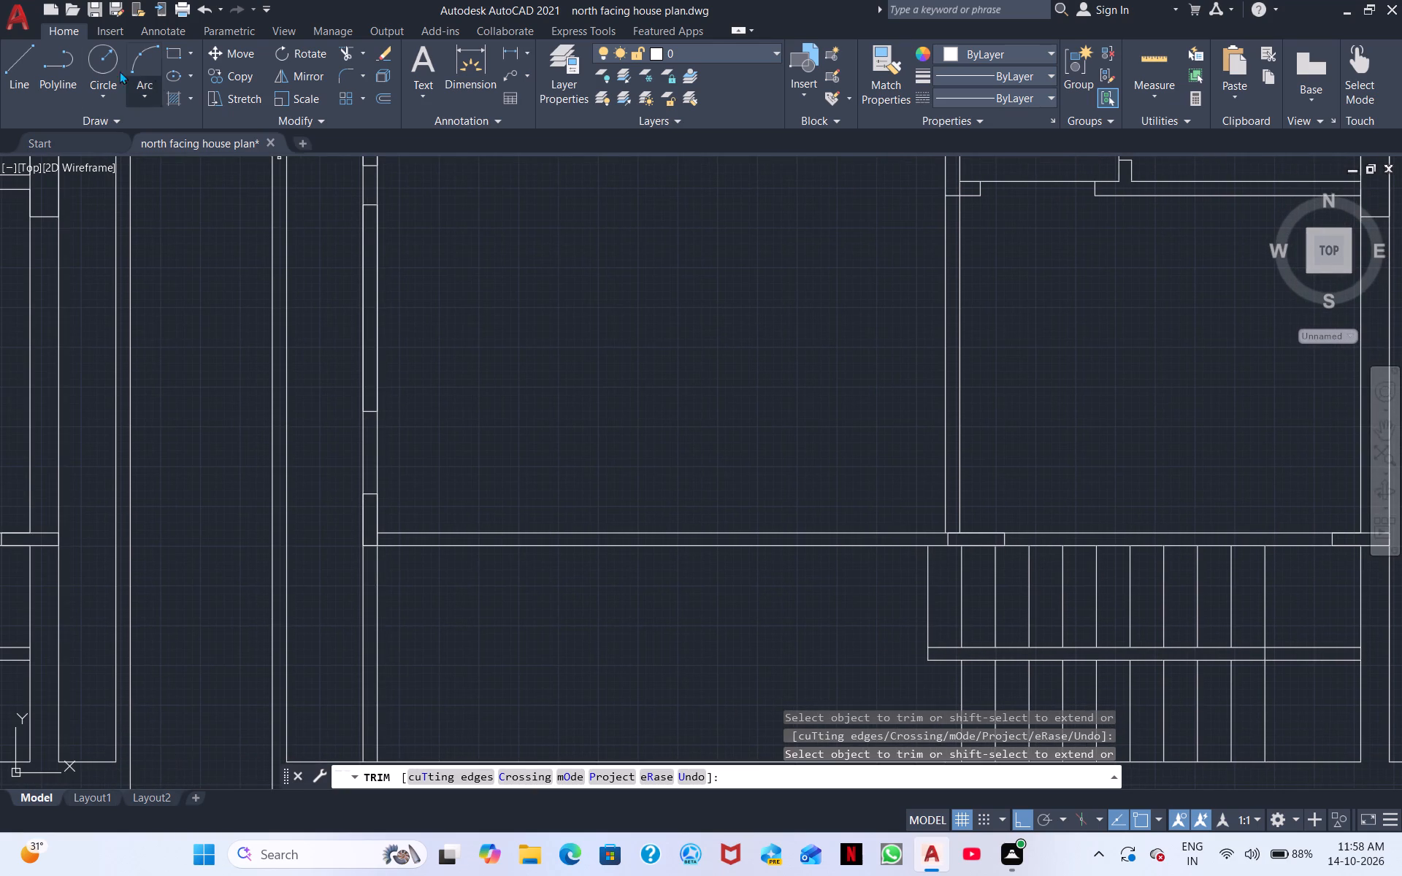
click(16, 58)
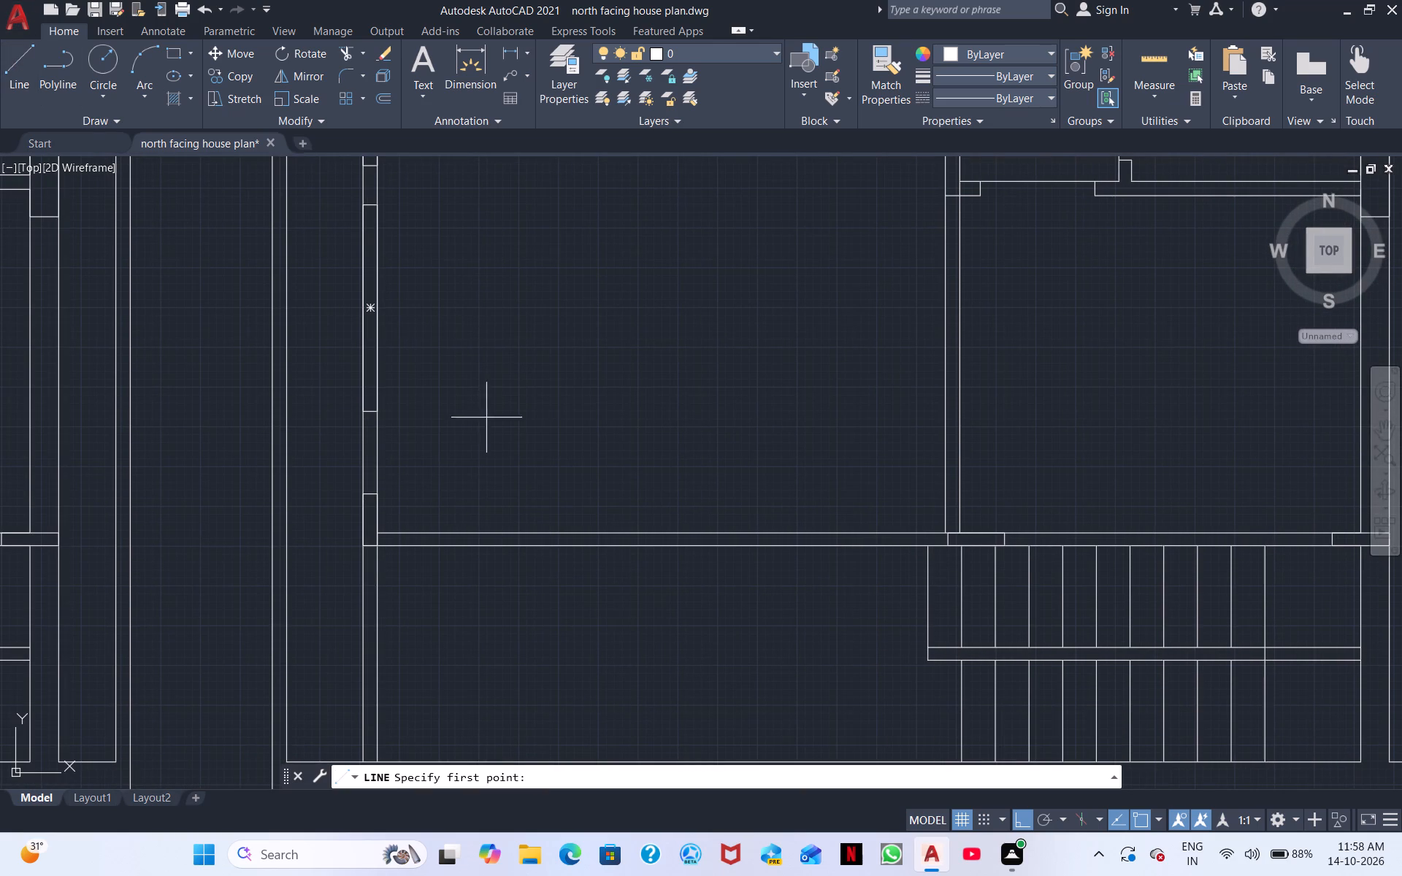
scroll(457, 545, up, 3)
click(450, 550)
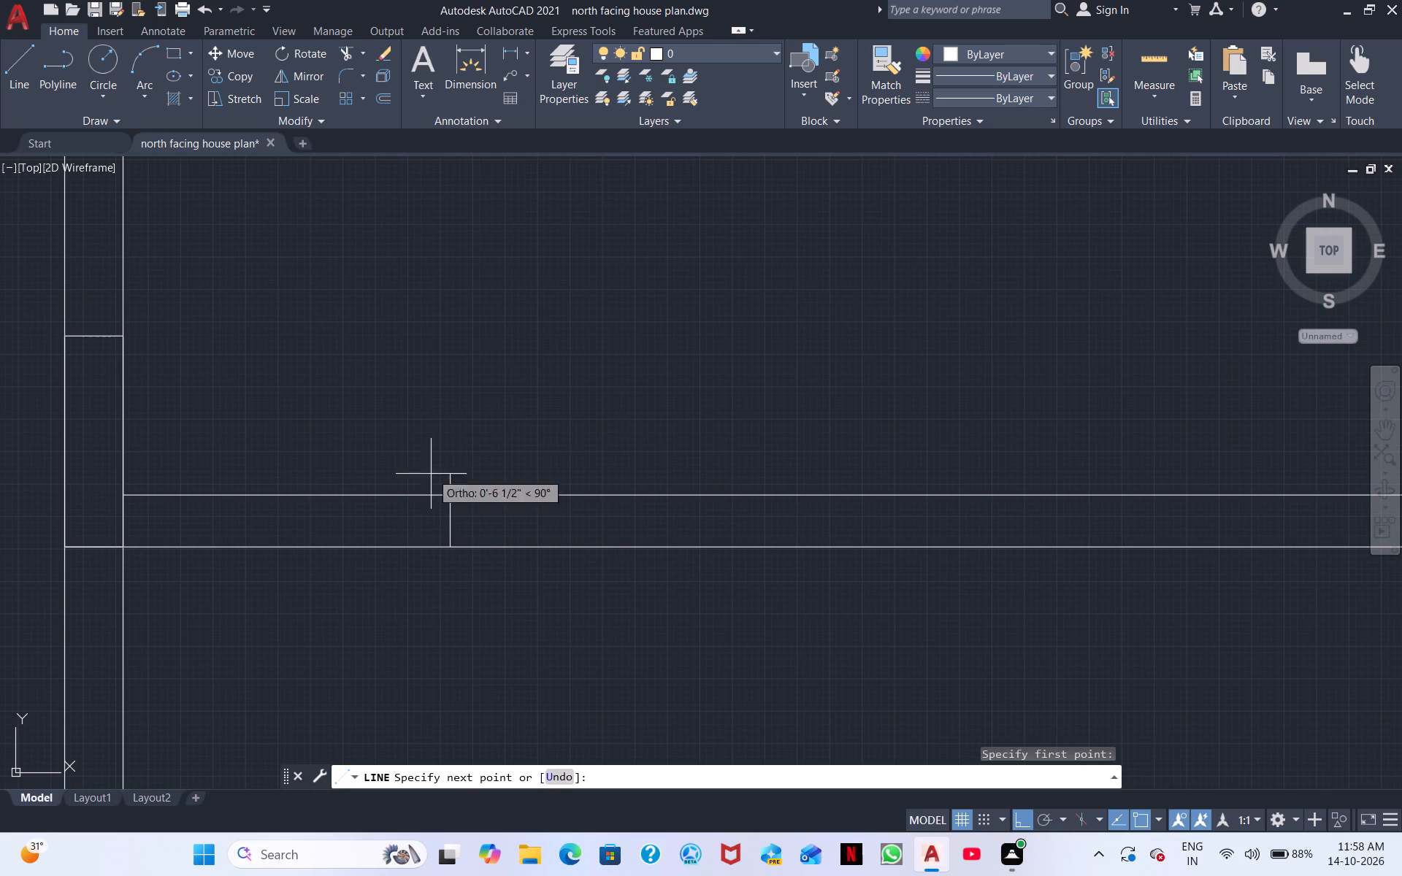
click(448, 491)
click(449, 419)
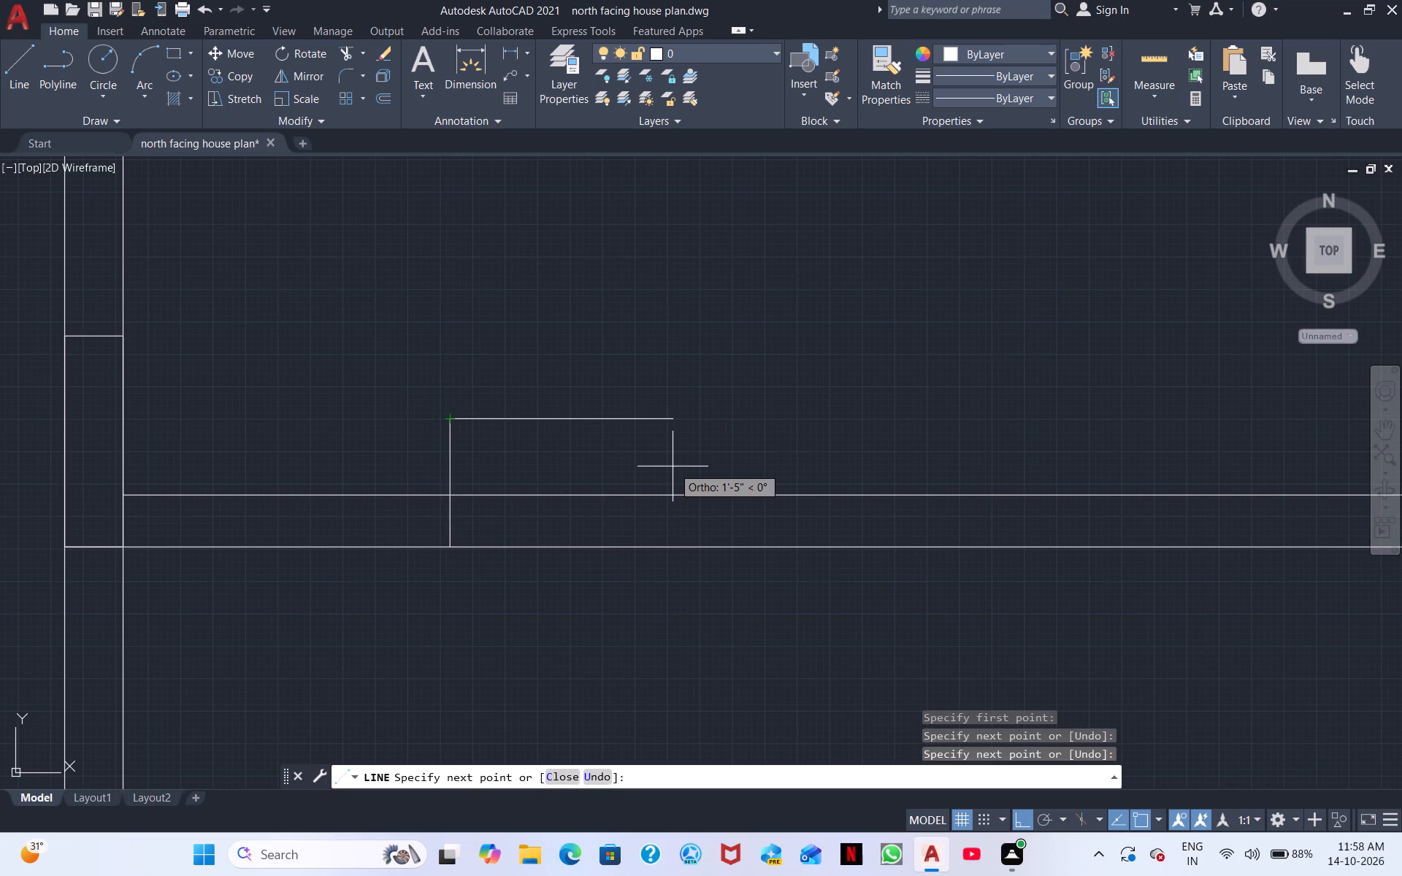
text(3')
key(Return)
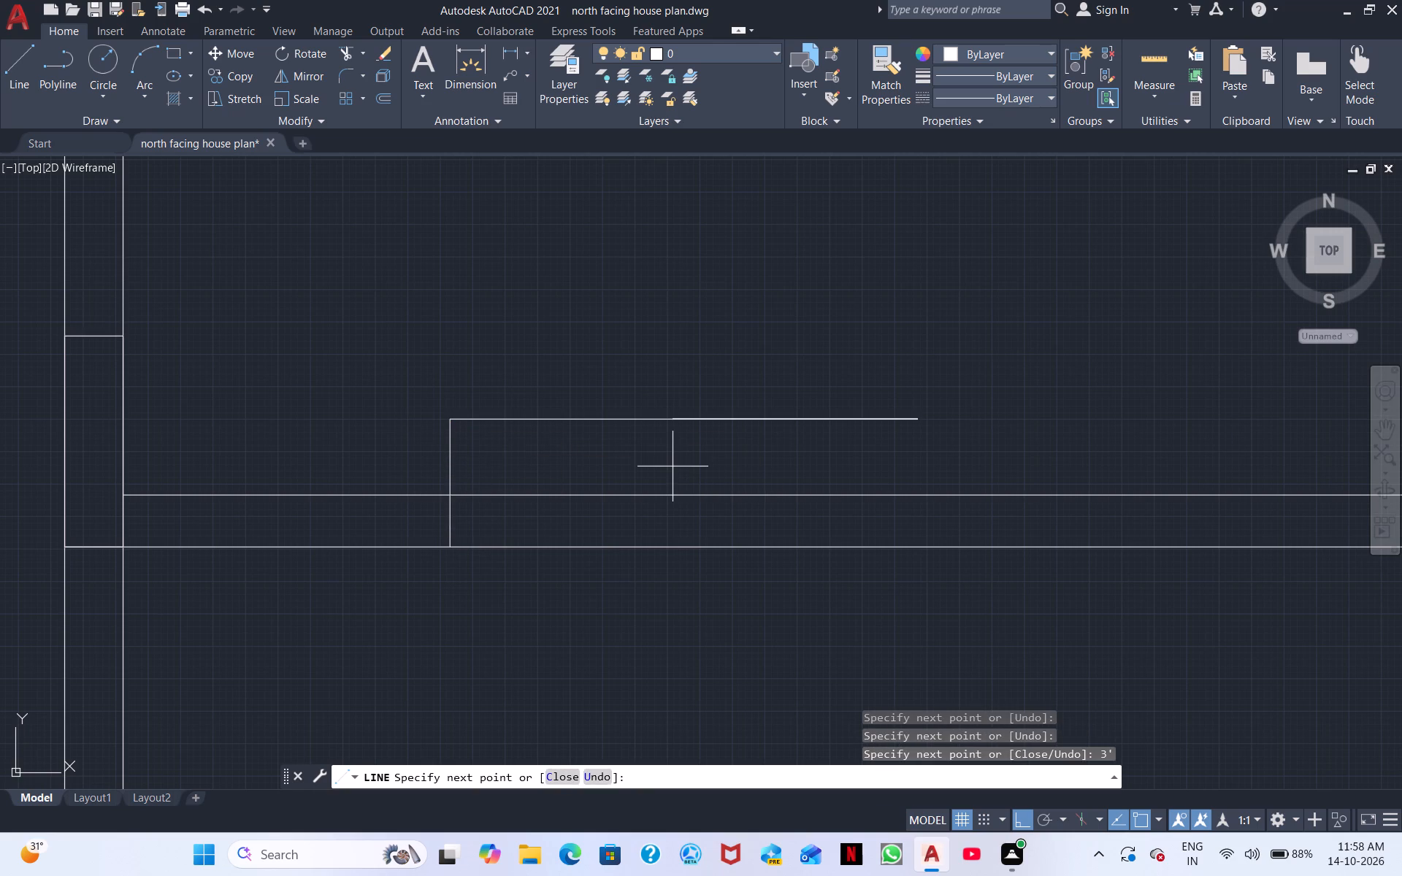
middle_click(805, 633)
scroll(805, 633, down, 2)
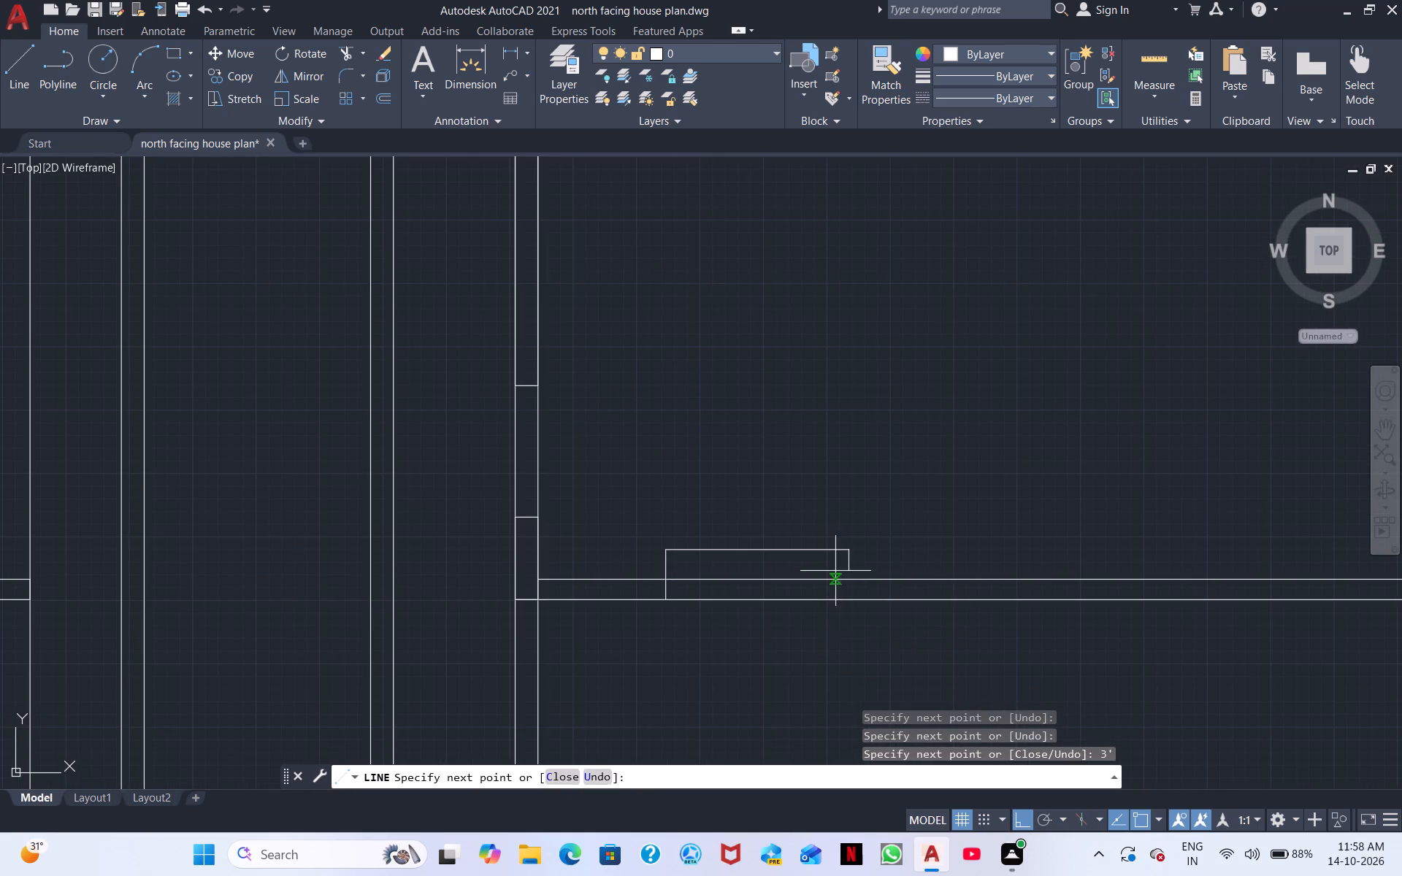
click(851, 573)
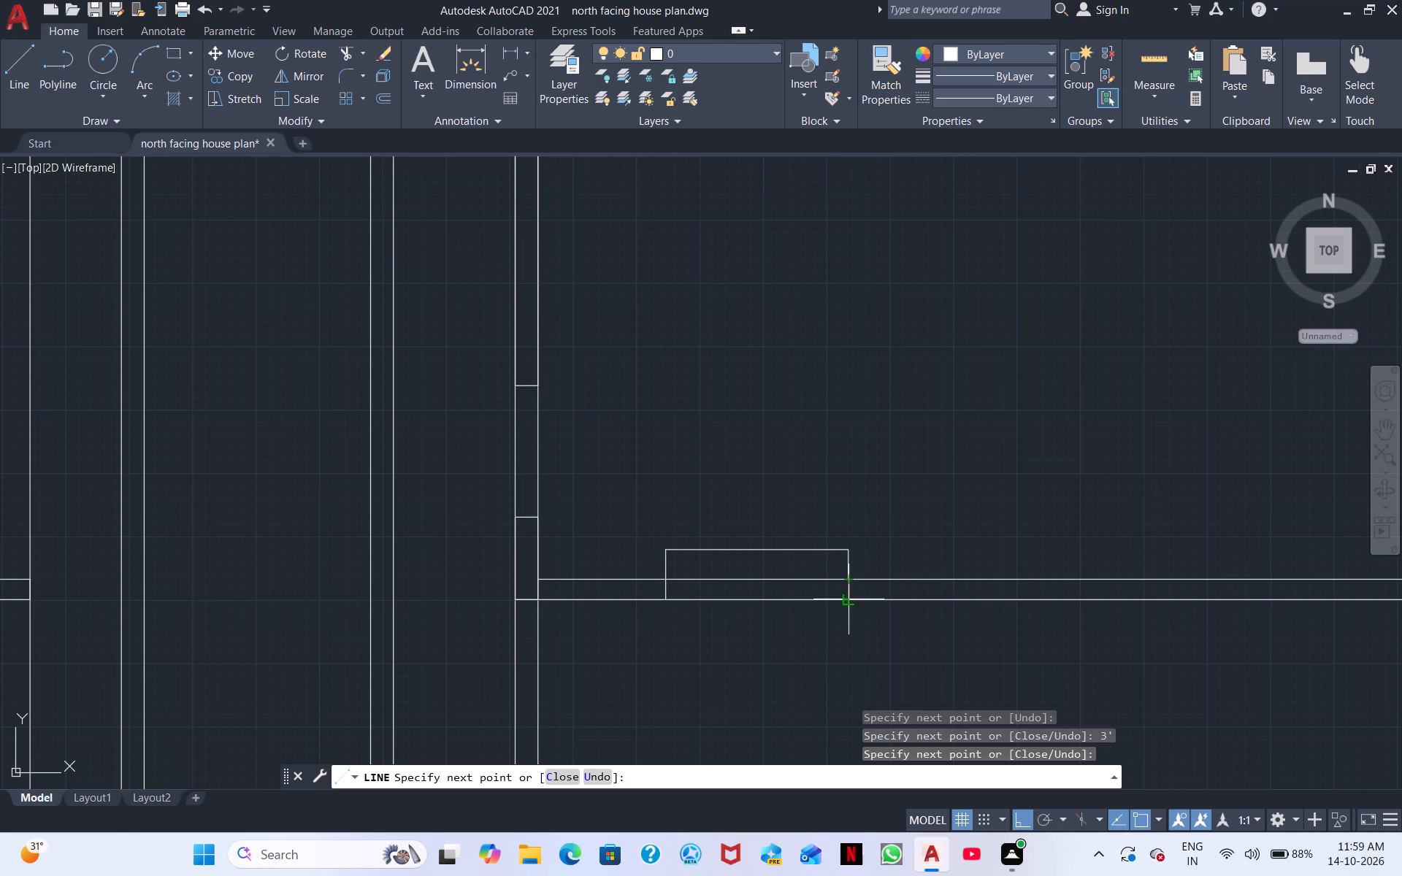
click(846, 597)
right_click(864, 677)
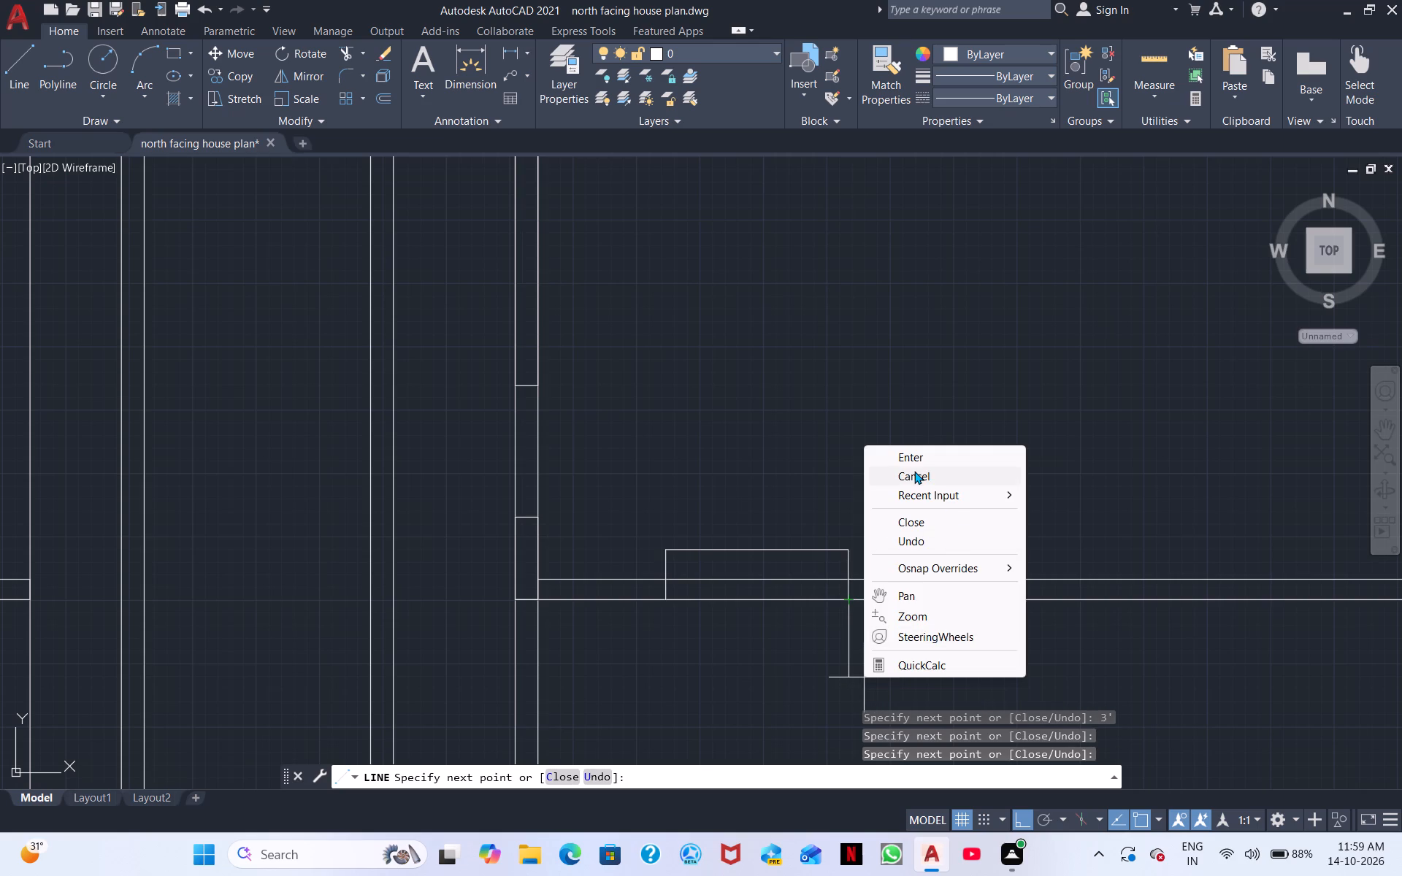
click(914, 471)
Draw a short rectangle across the wall above the staircase, just east of the 3' outline, spanning both wall lines.
scroll(1024, 566, down, 2)
middle_drag(1037, 588, 514, 569)
scroll(513, 569, up, 2)
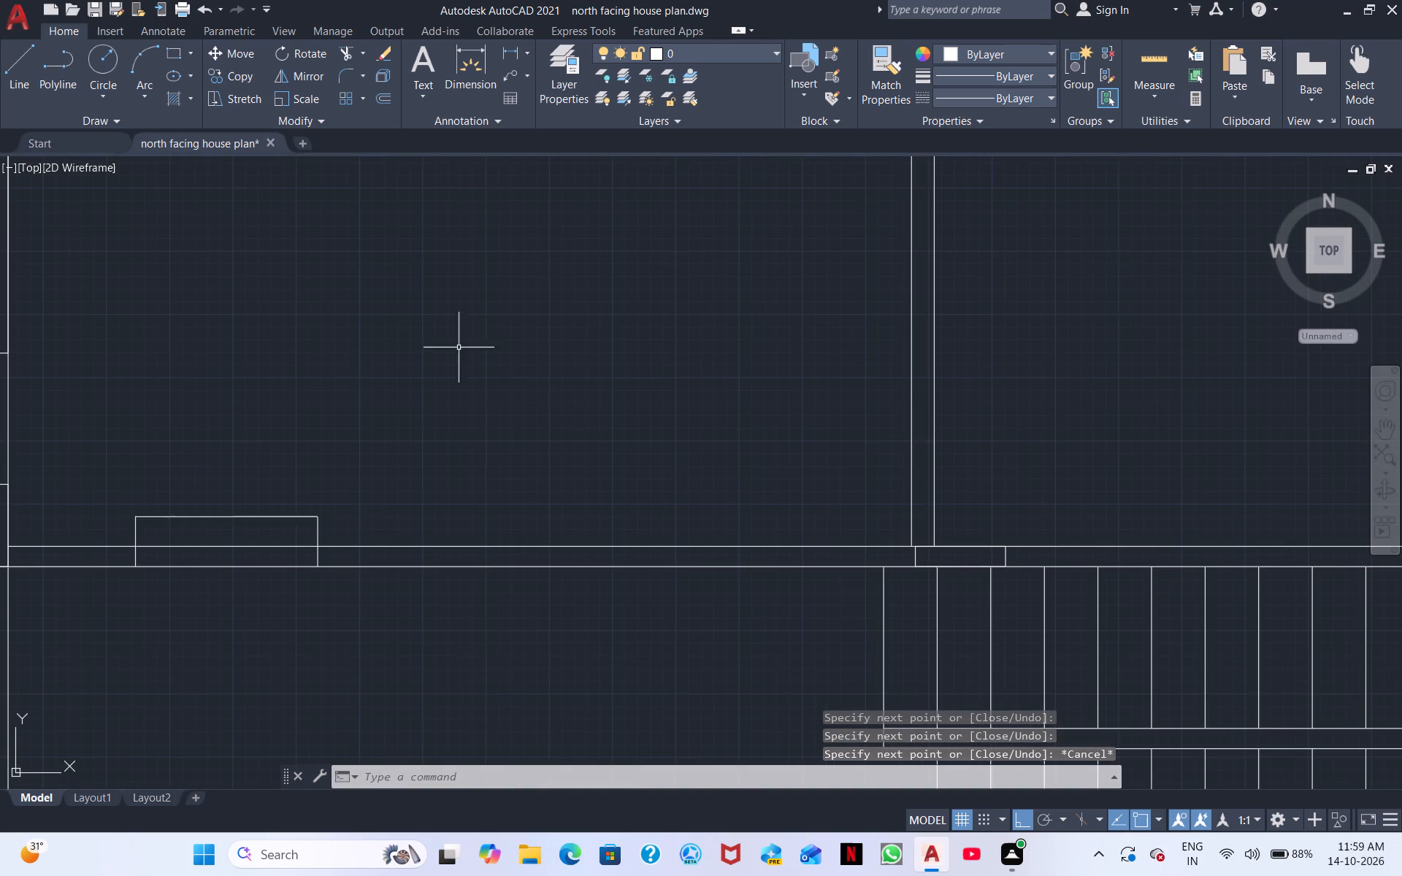
click(171, 49)
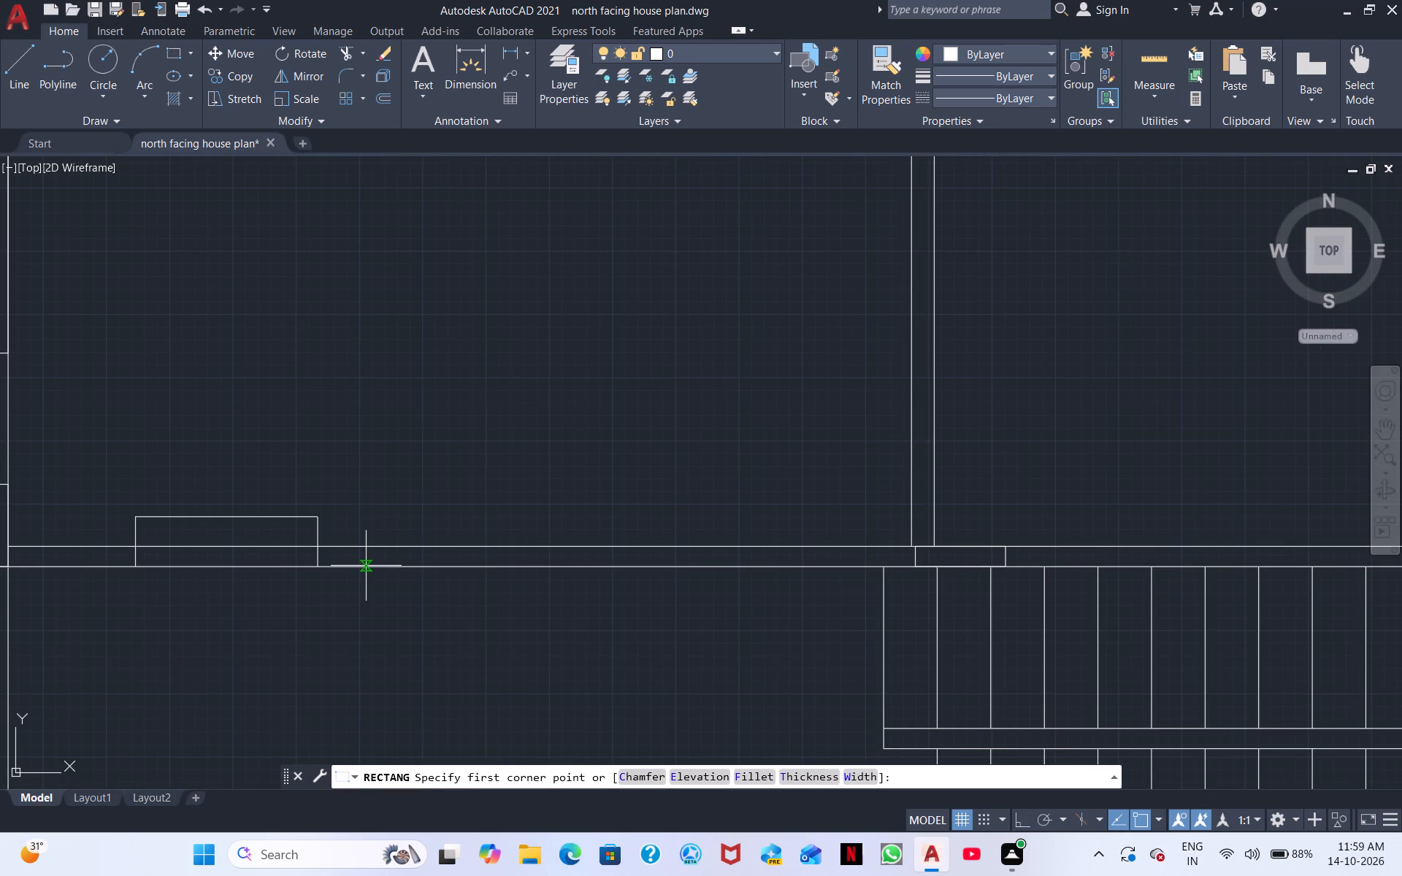
middle_drag(350, 585, 667, 595)
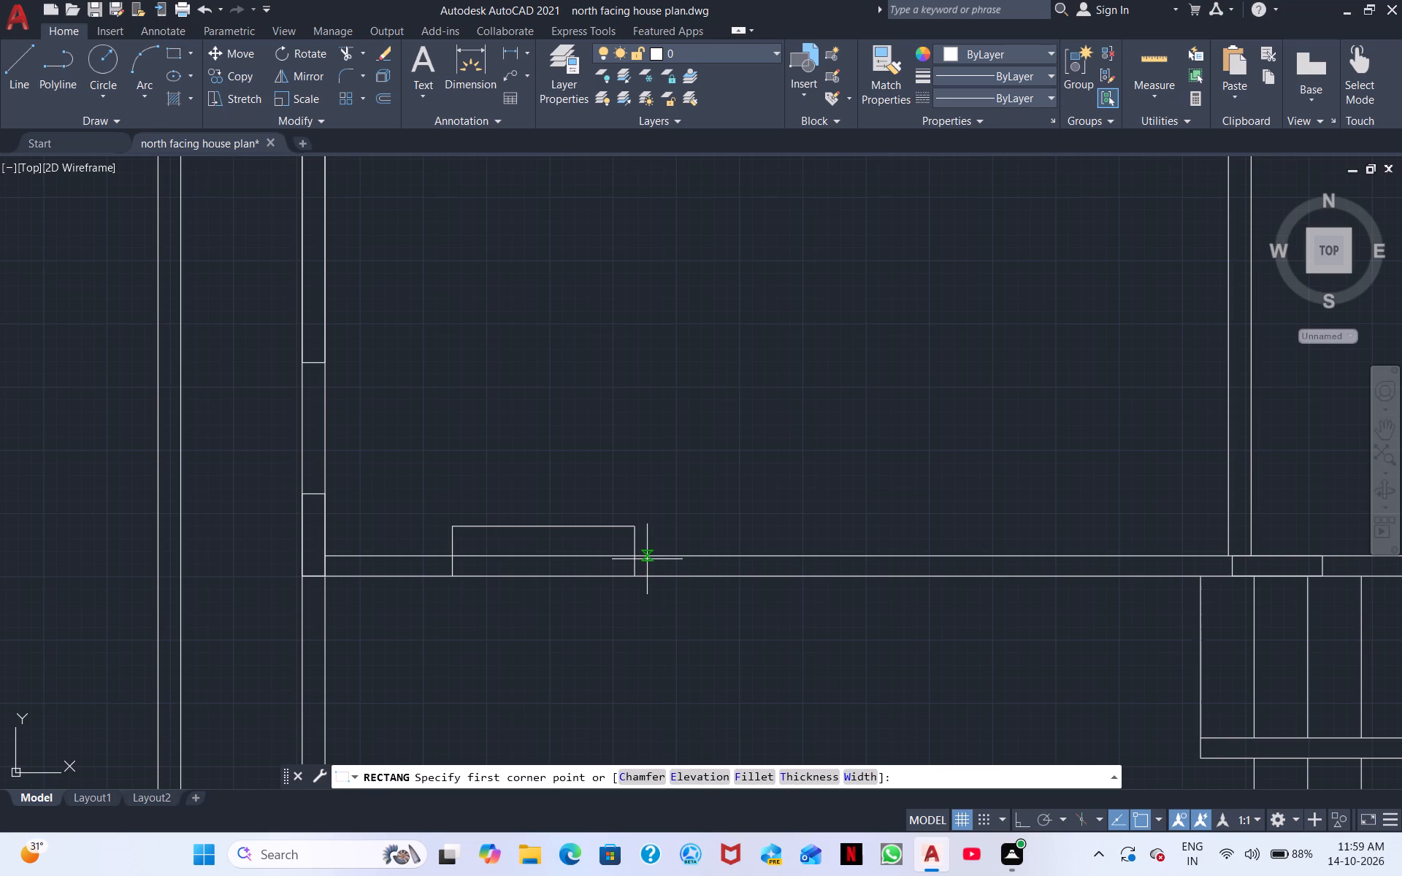
scroll(649, 558, up, 3)
drag(618, 552, 620, 565)
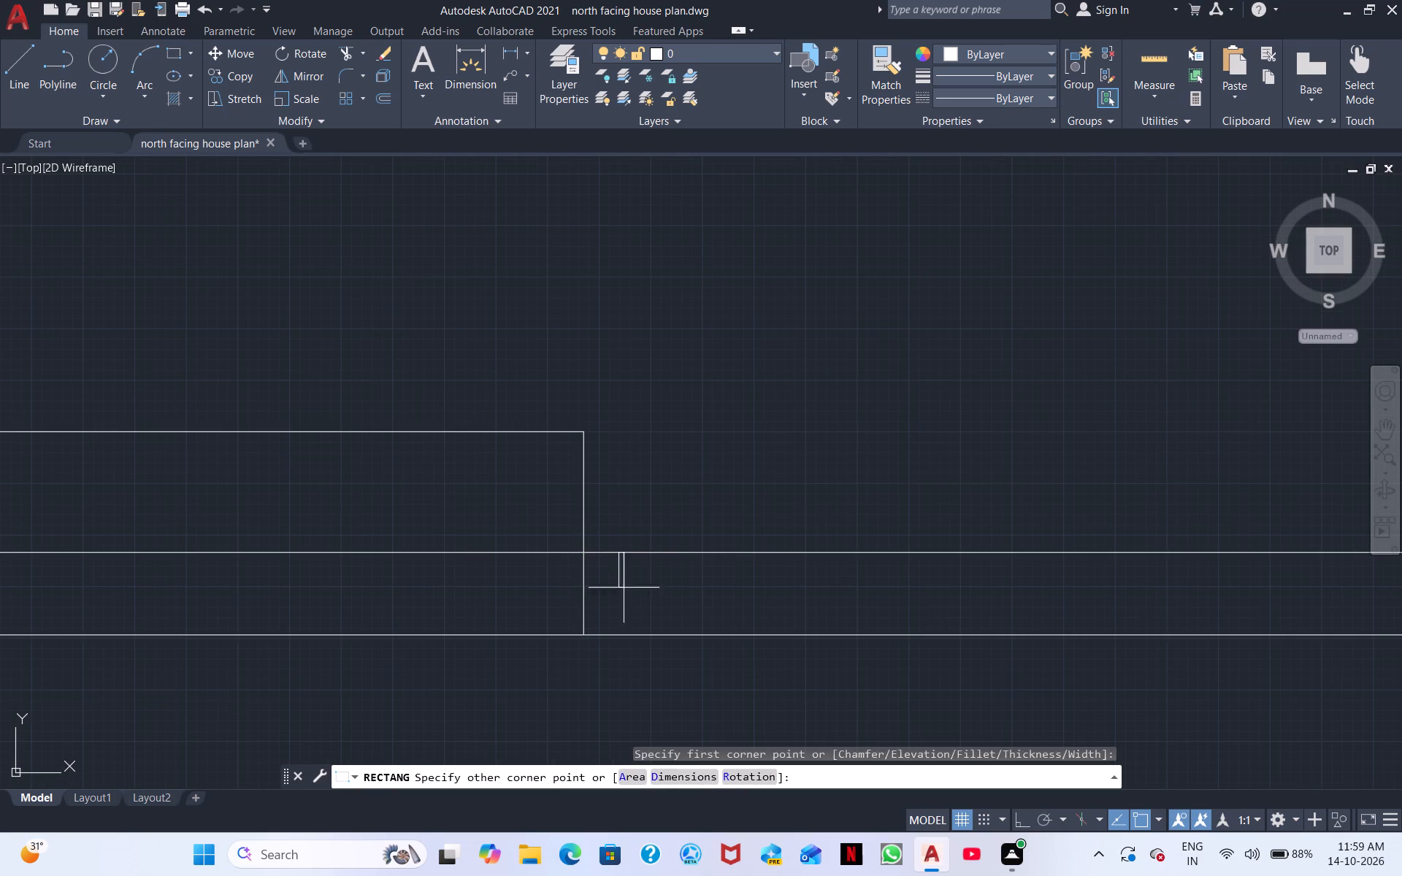
click(881, 635)
middle_drag(986, 622, 905, 635)
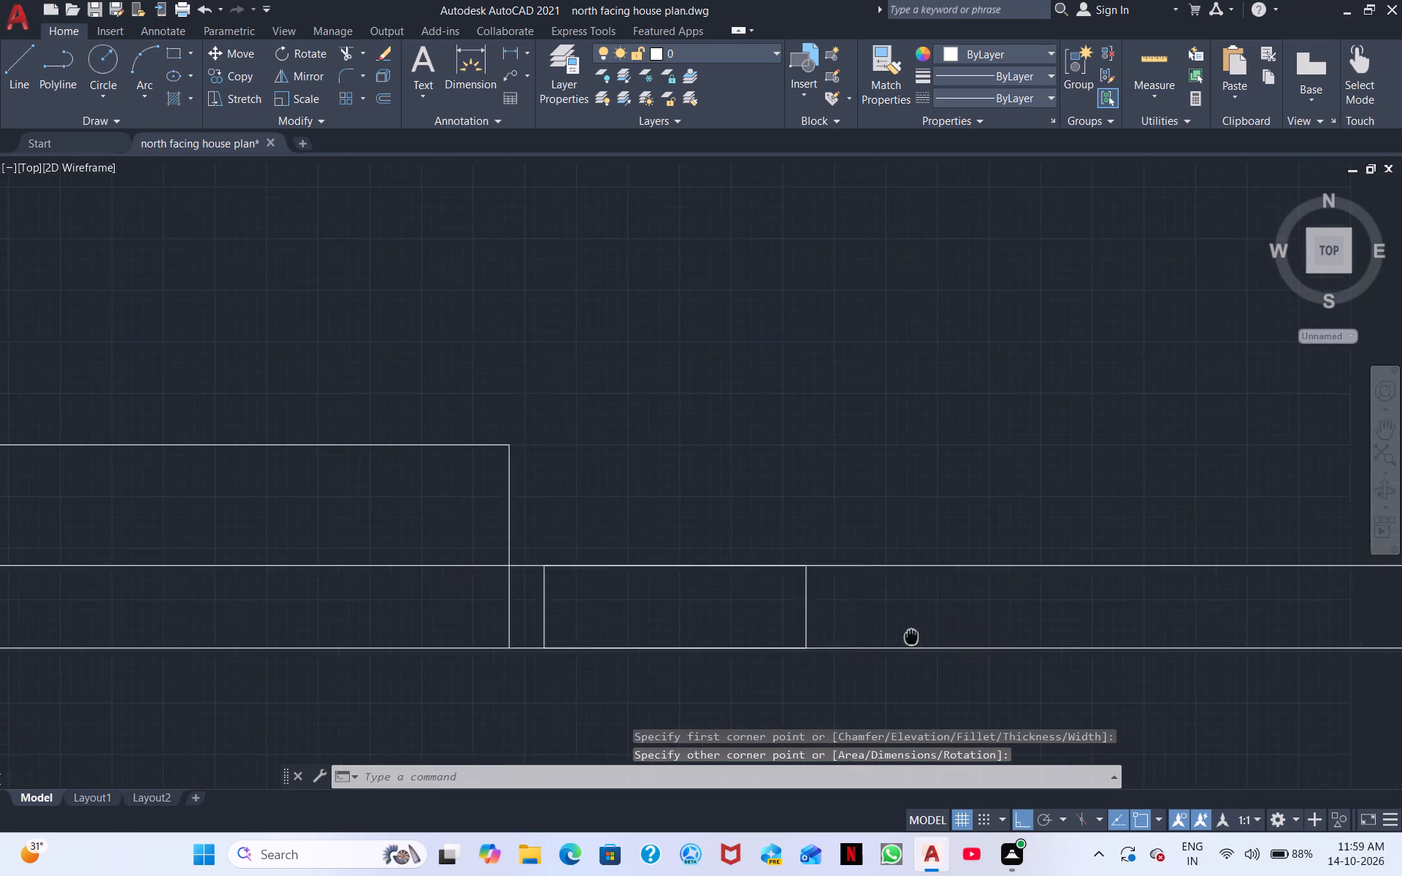
middle_drag(905, 635, 797, 607)
Draw a longer rectangle across the same wall's thickness, between the short rectangle and the opening beside the north-south partition.
key(space)
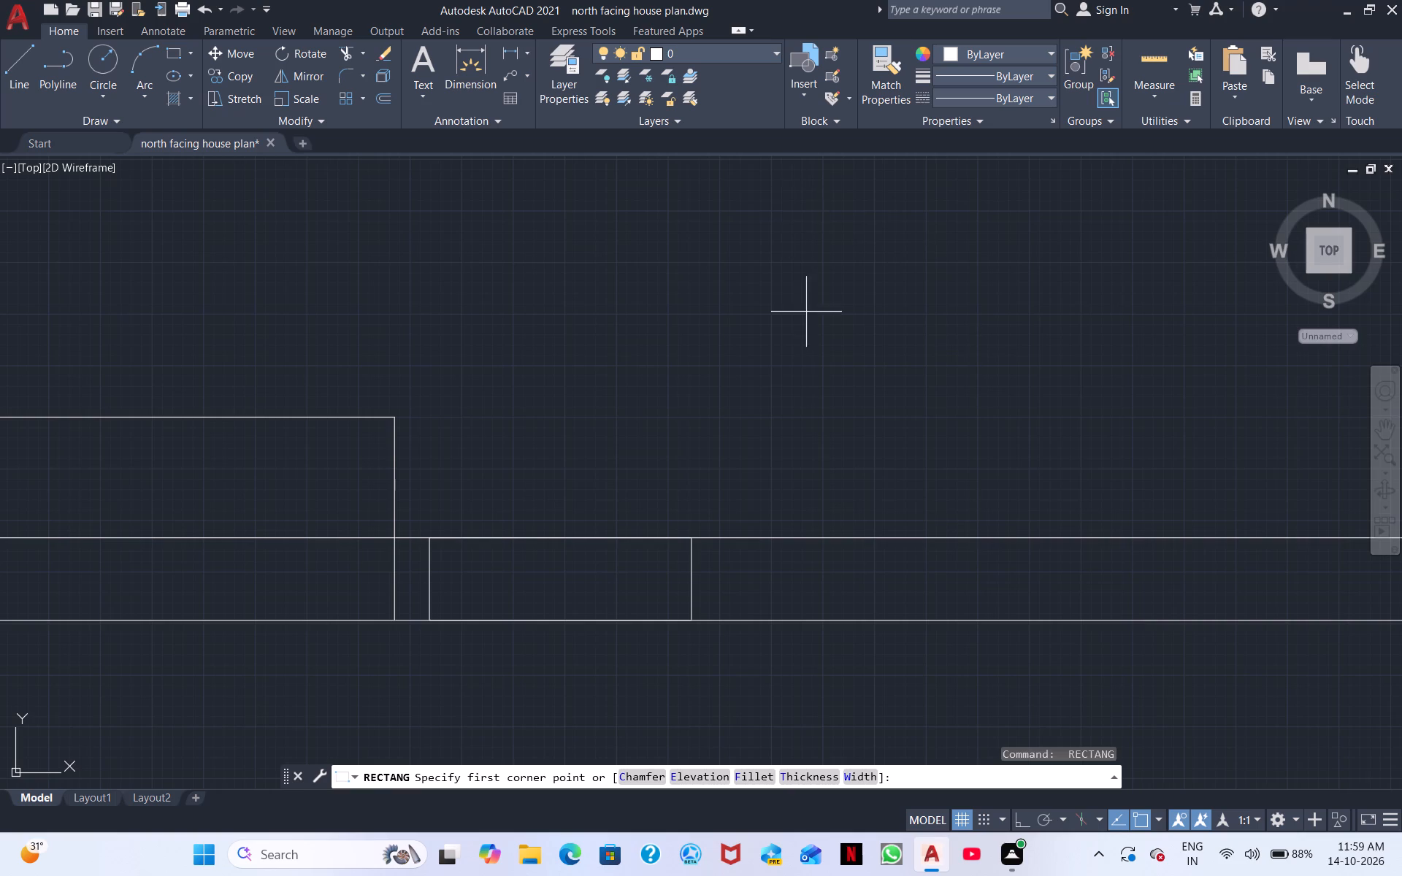
scroll(870, 604, down, 1)
middle_drag(969, 583, 608, 500)
scroll(771, 511, down, 2)
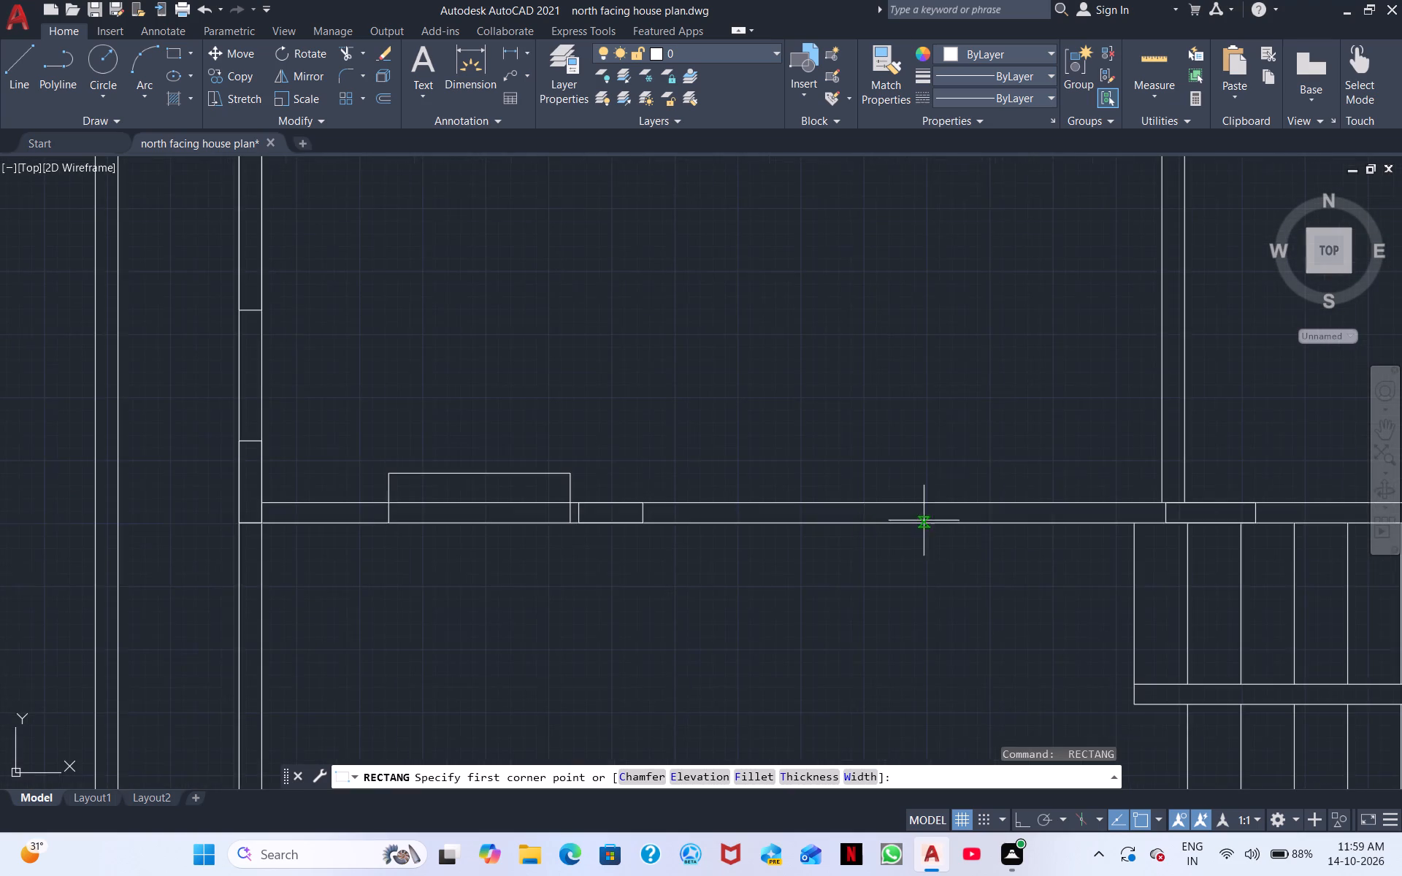
middle_drag(1045, 510, 694, 530)
middle_drag(578, 577, 752, 570)
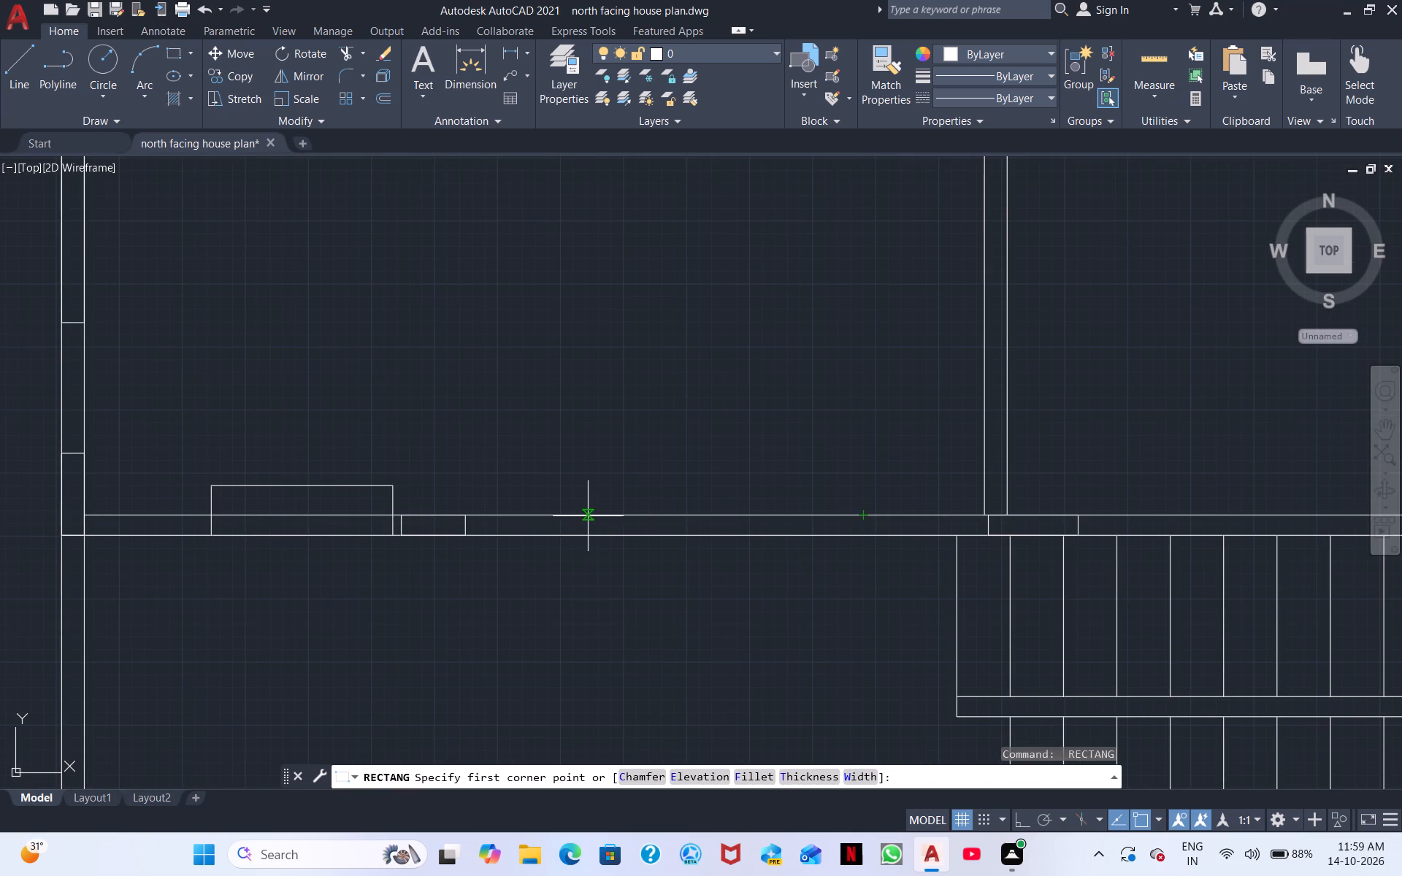
click(536, 515)
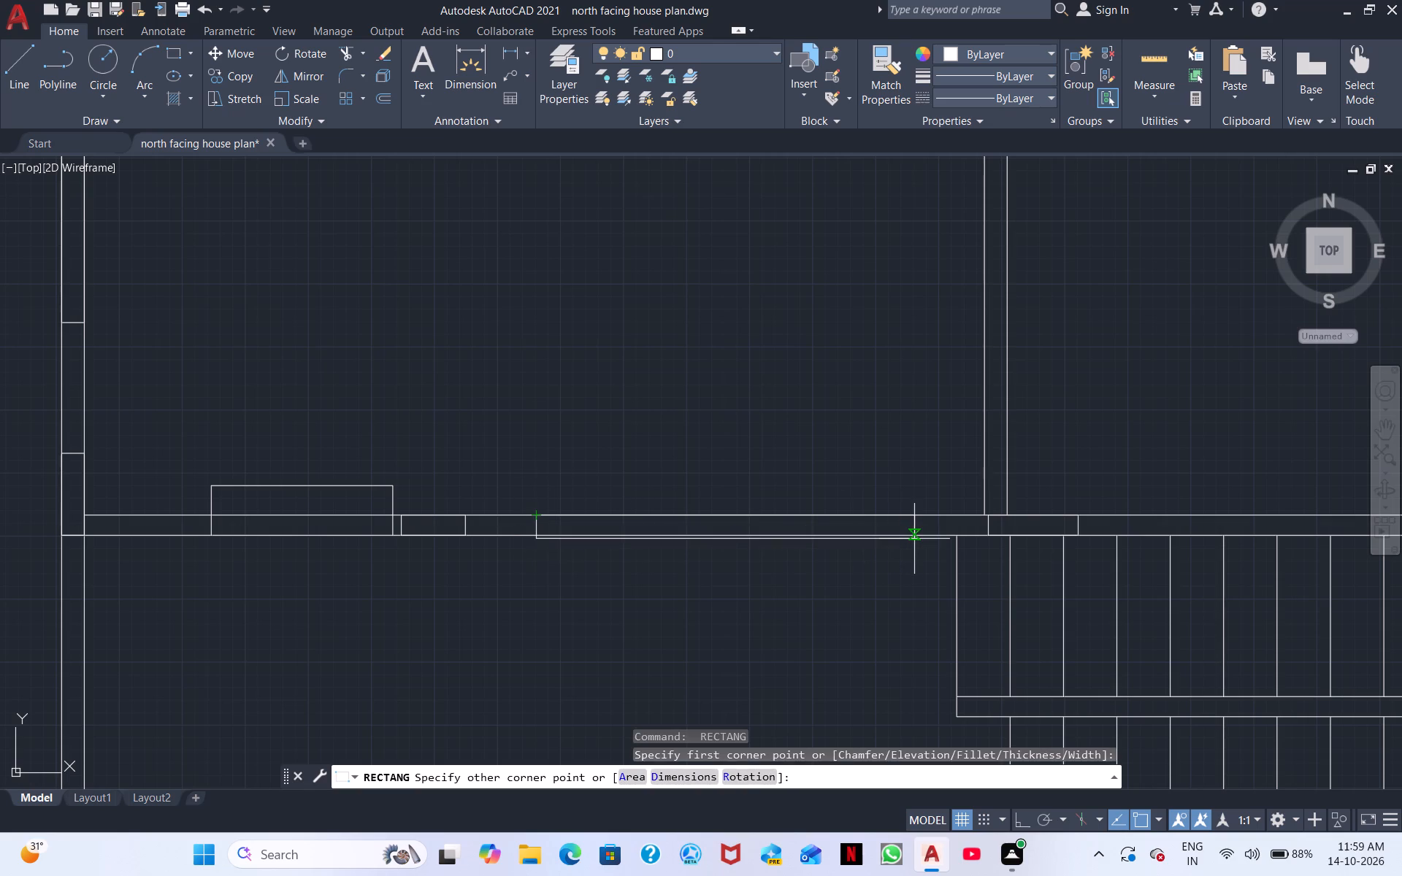
scroll(902, 533, up, 2)
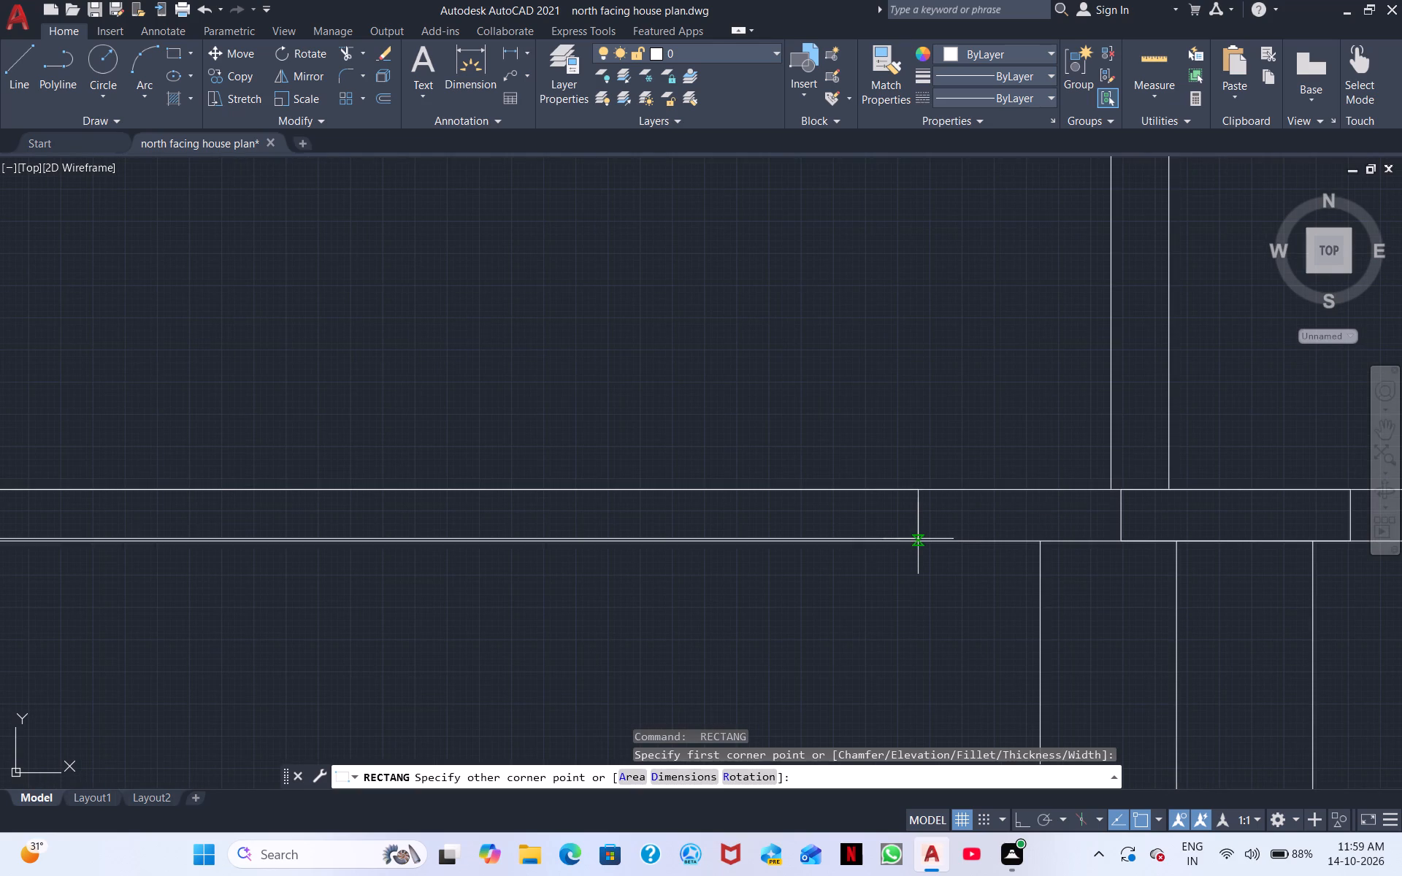
click(920, 542)
scroll(801, 645, down, 2)
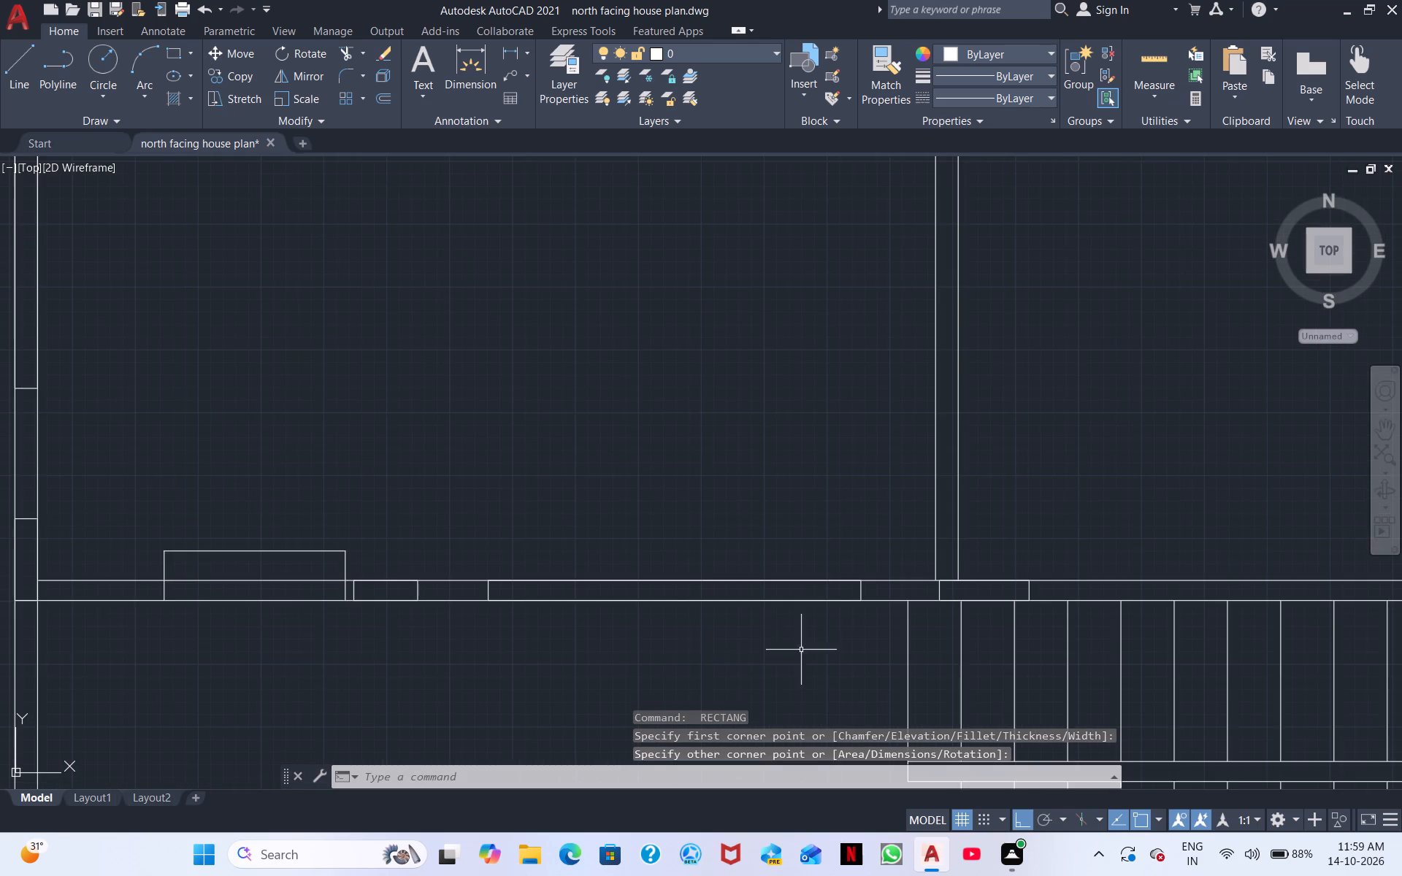
Draw the stair direction line from the upper flight's third tread midpoint: about 6'-8" east, south across the landing, and about 4'-3 1/2" west.
middle_drag(627, 648, 607, 549)
middle_drag(665, 604, 646, 564)
middle_drag(756, 627, 628, 467)
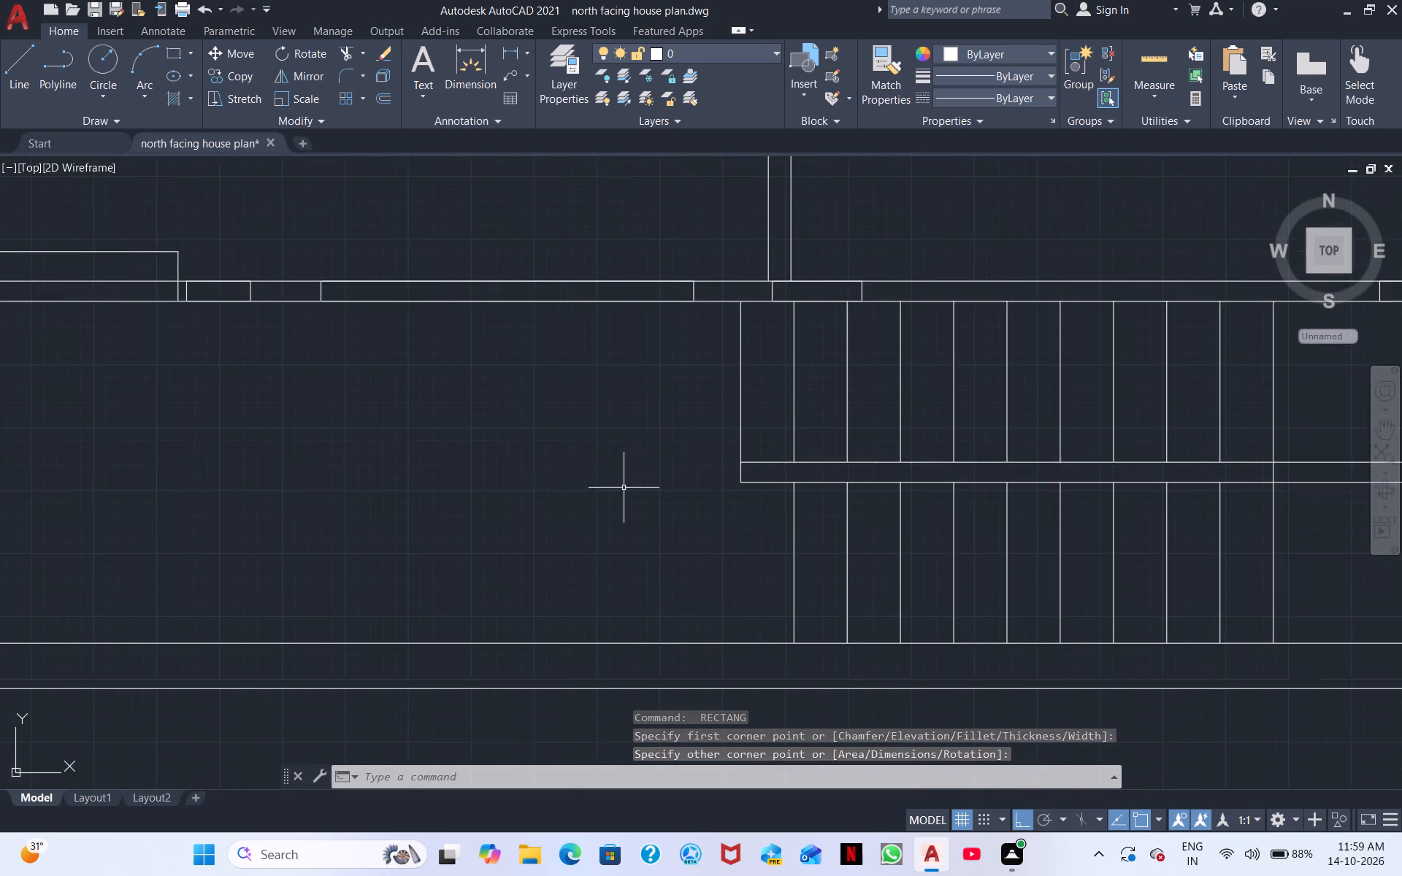
scroll(637, 541, up, 1)
scroll(602, 484, down, 1)
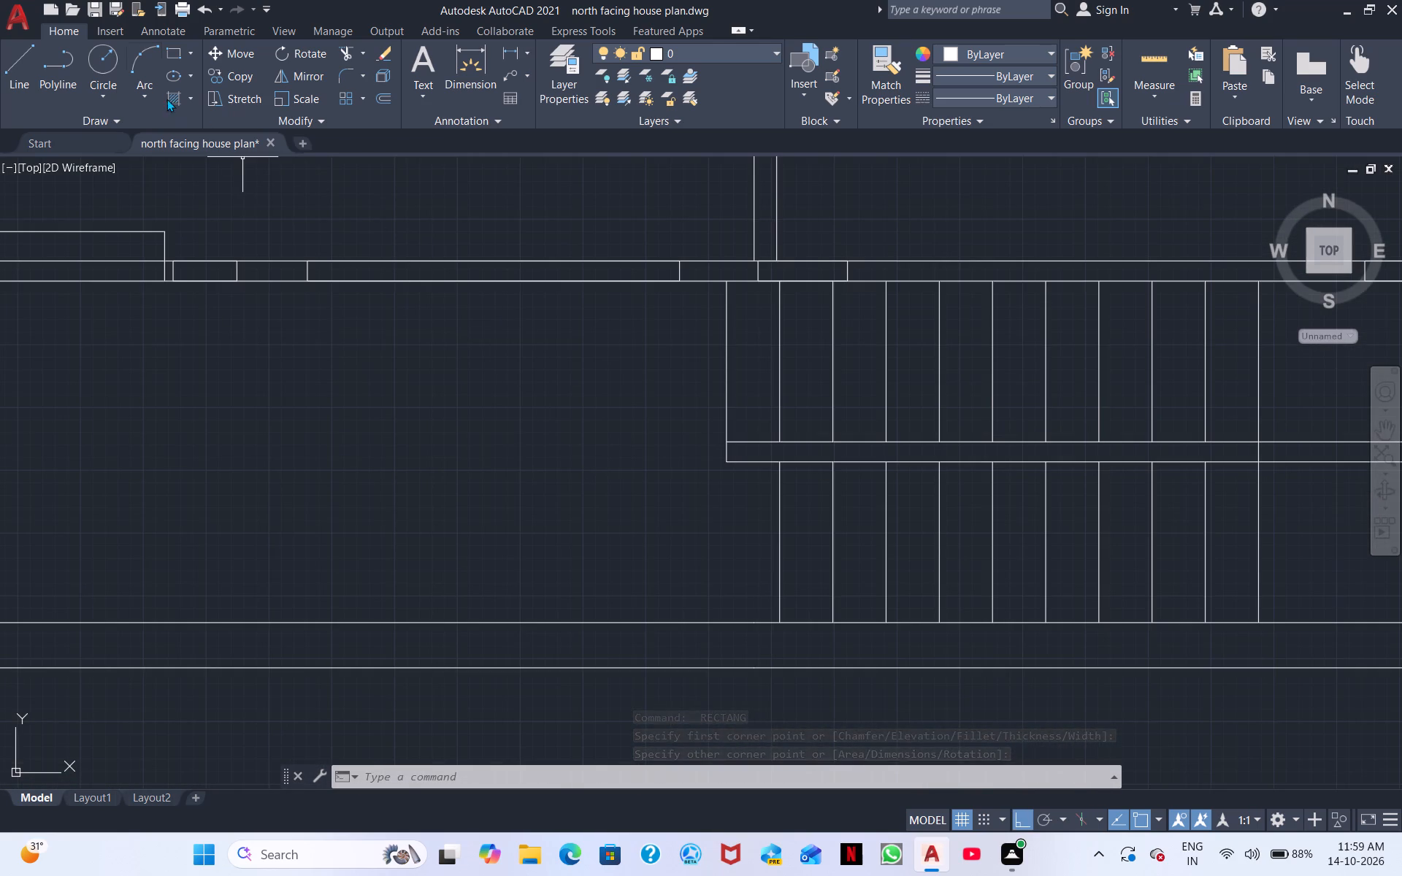
click(37, 53)
click(3, 78)
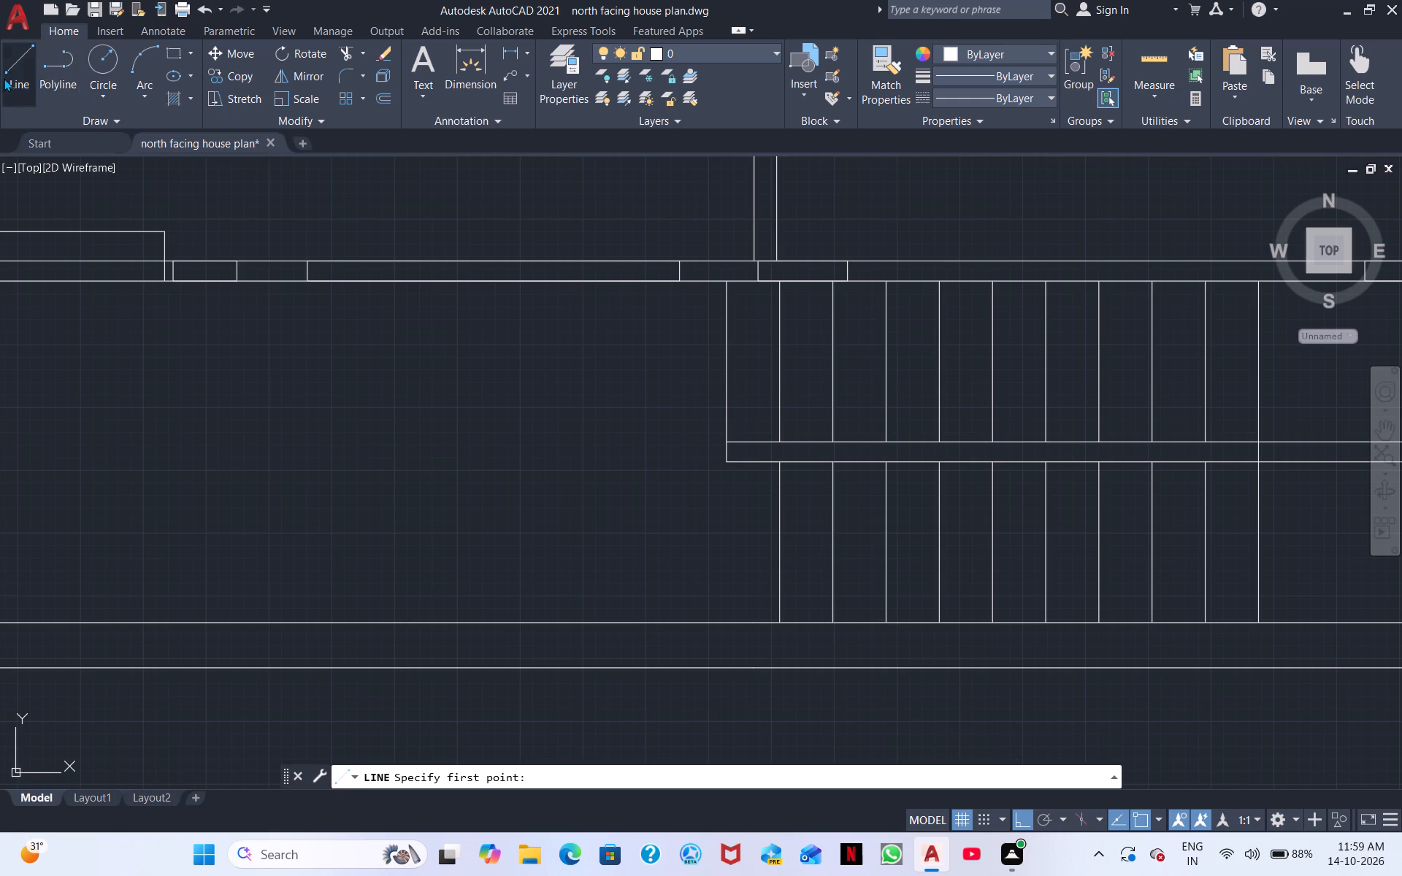
middle_drag(589, 553, 239, 453)
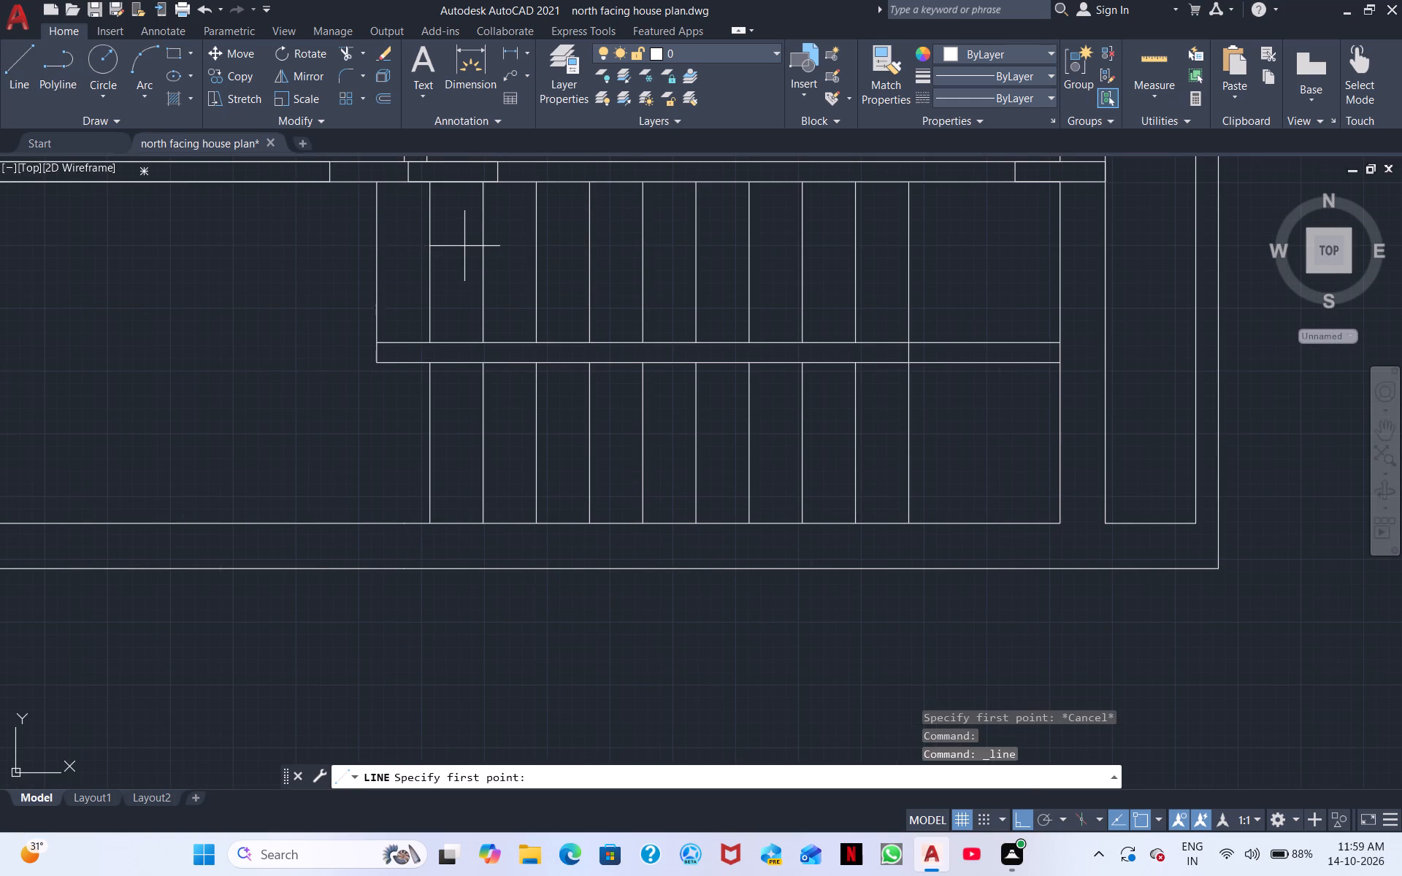
click(539, 262)
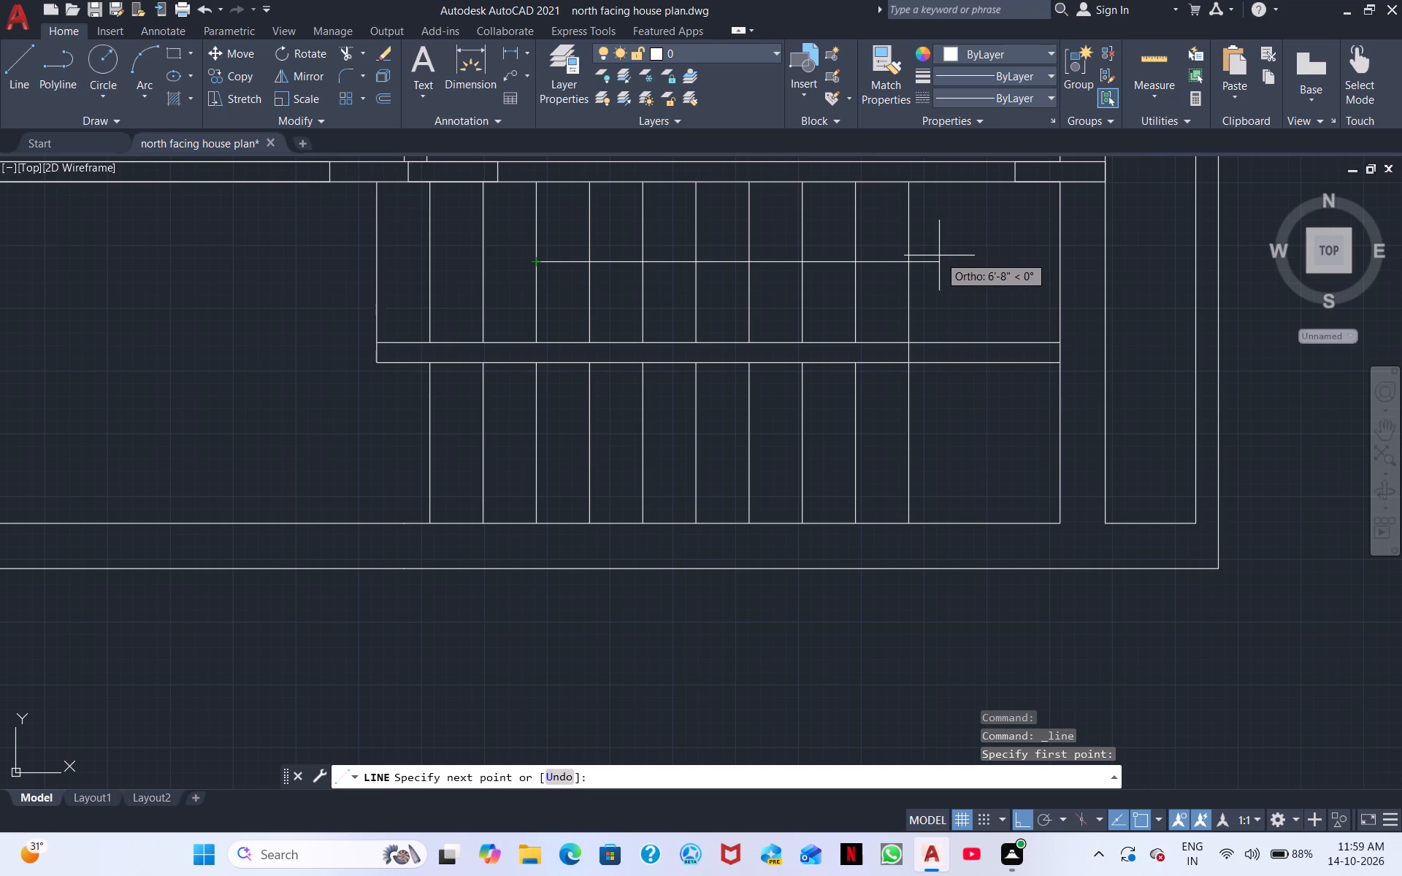
click(941, 255)
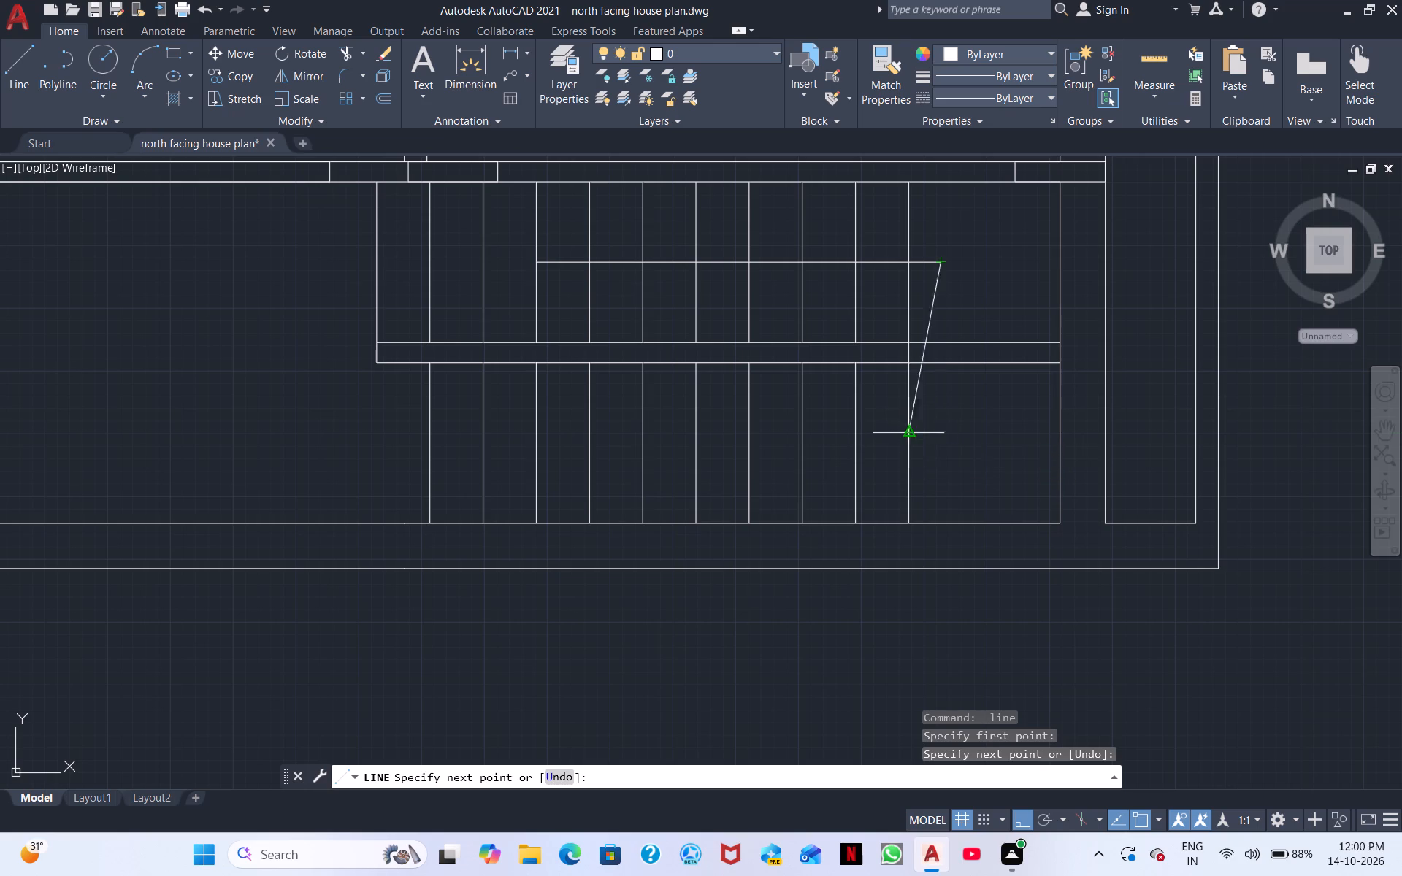
click(941, 431)
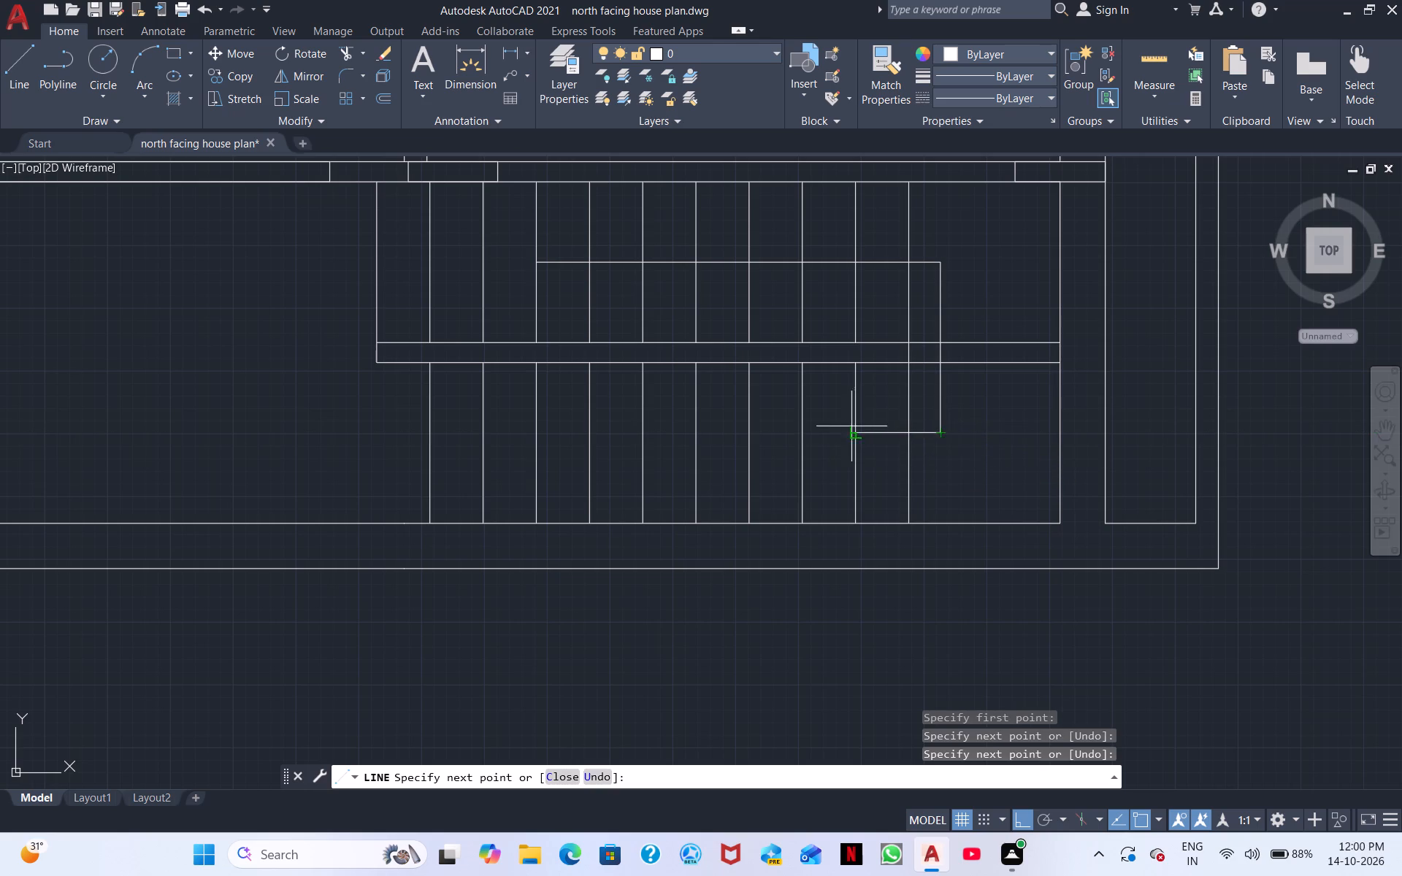
click(681, 431)
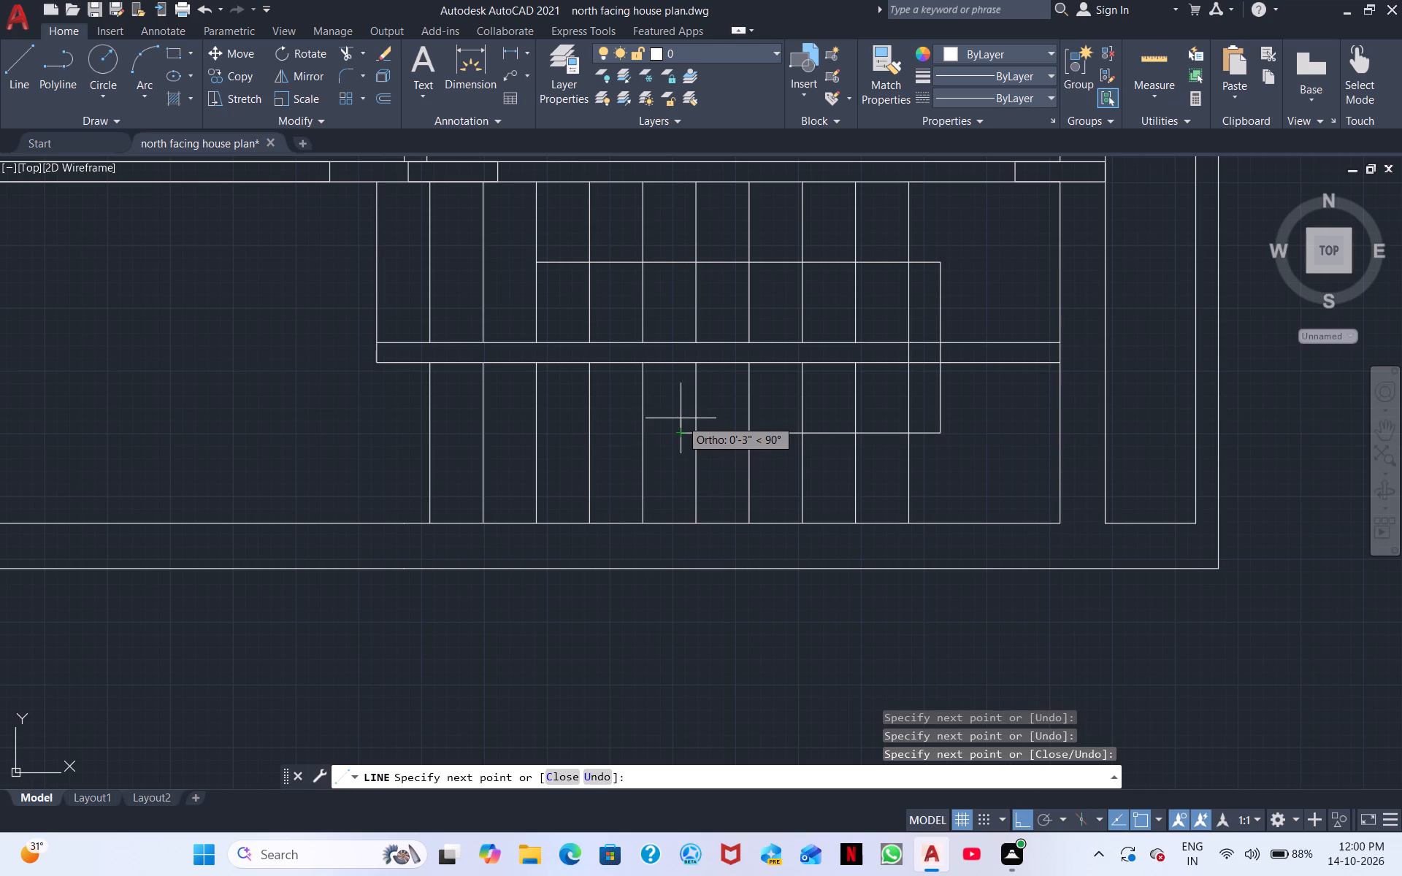
Draw a triangular west-pointing arrowhead about 4" long, reaching about 2 1/2" either side of the direction line's lower-flight end.
scroll(670, 418, up, 4)
click(705, 436)
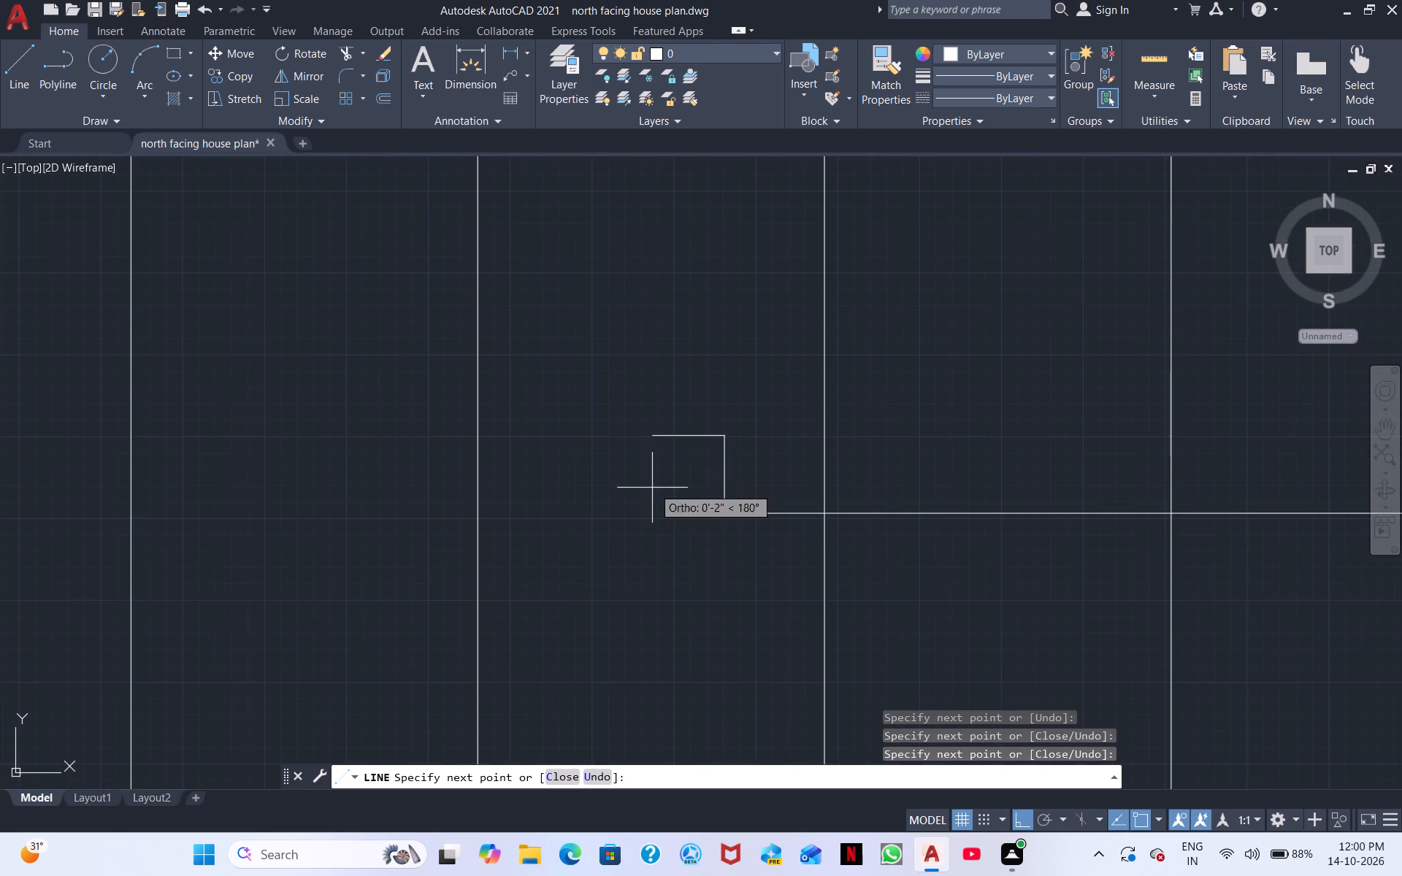
click(1025, 828)
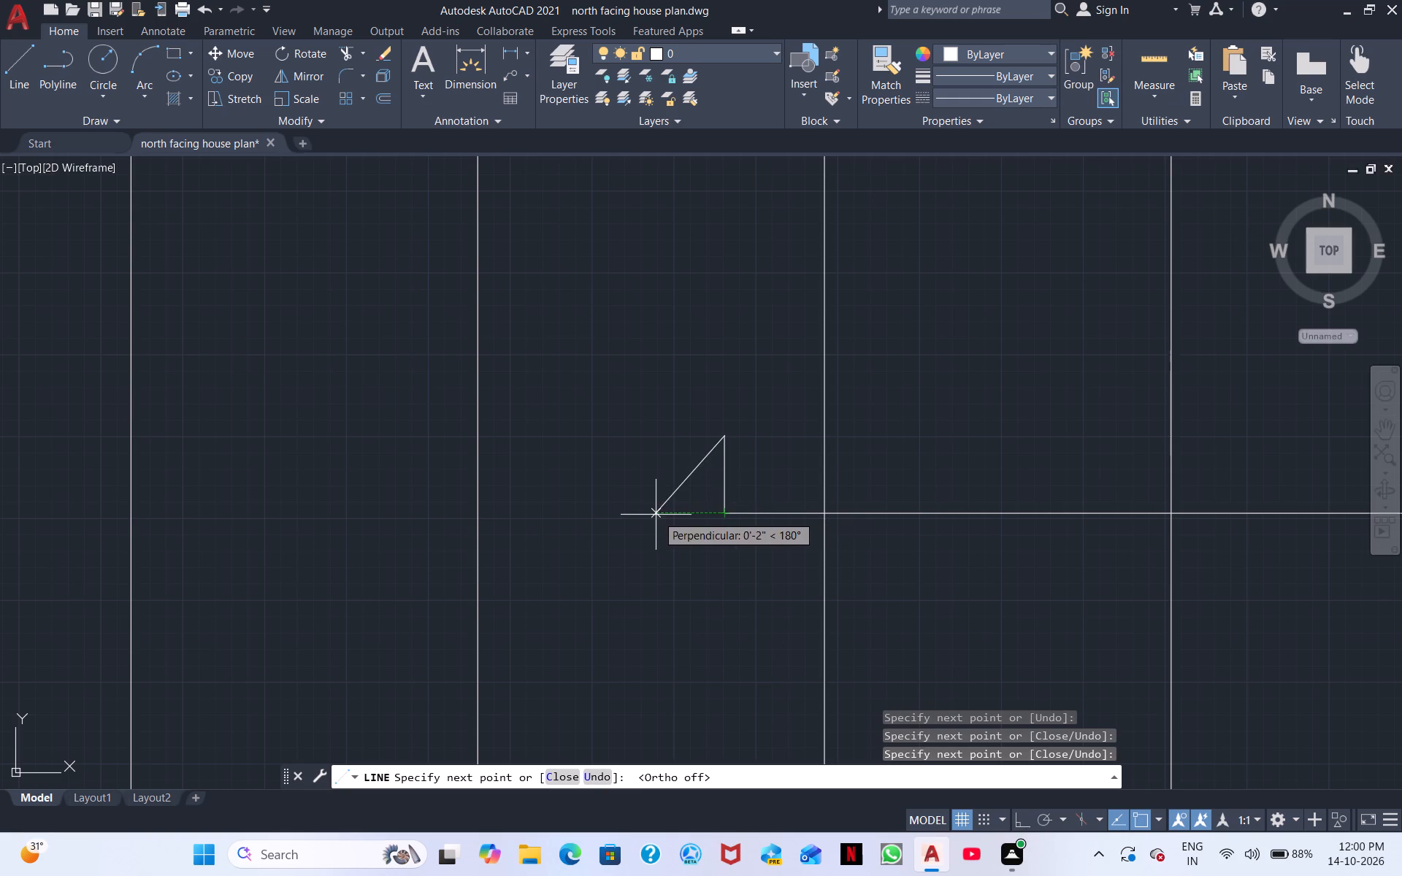
click(594, 515)
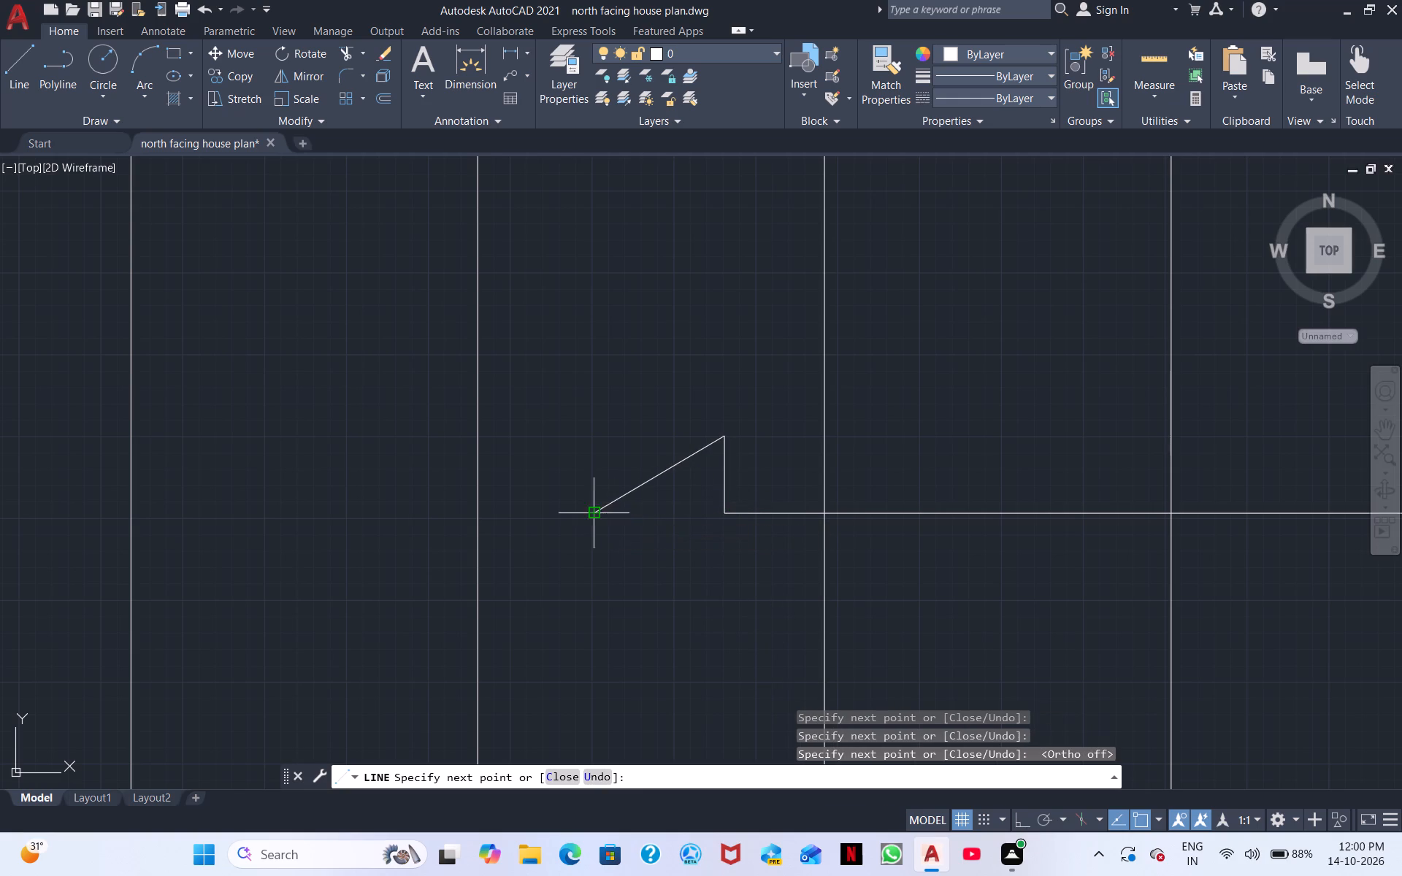
click(720, 589)
click(724, 515)
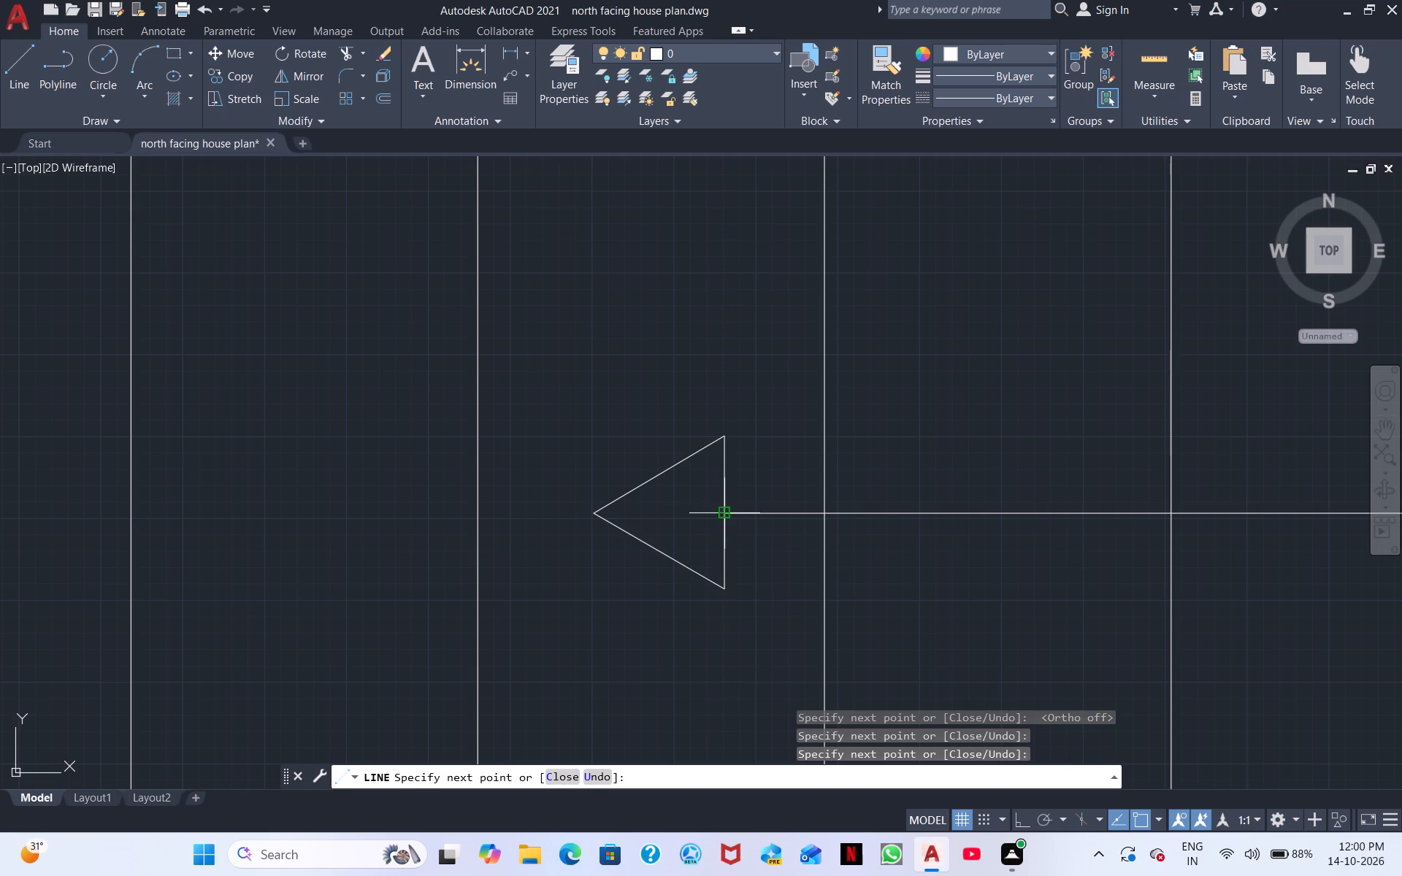
key(Escape)
Trim the two lines of the strip between the stair flights where they run across the landing, east of the last riser.
scroll(795, 560, down, 3)
middle_drag(954, 572, 551, 588)
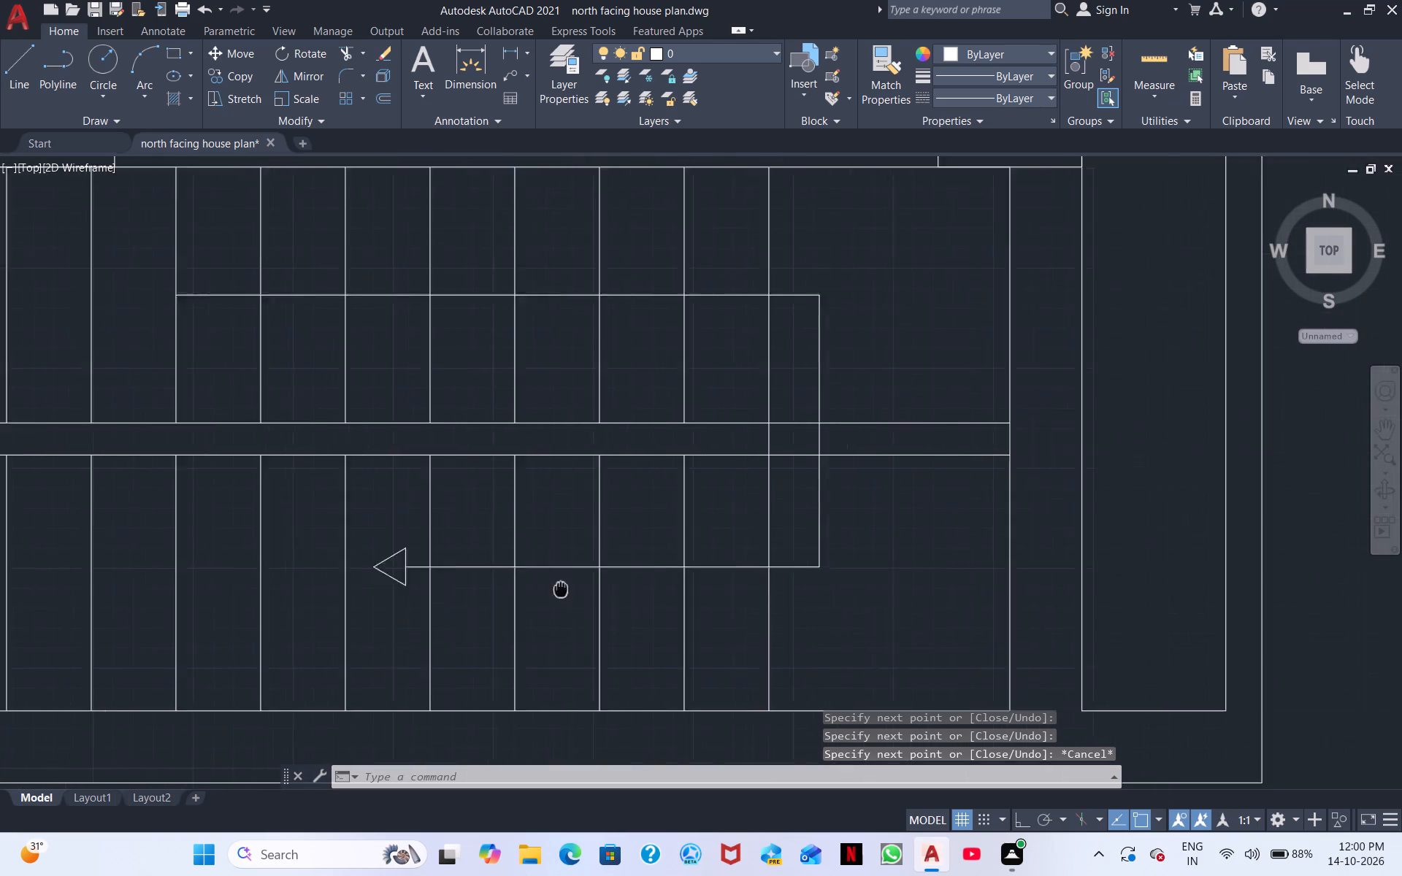
middle_drag(551, 588, 459, 588)
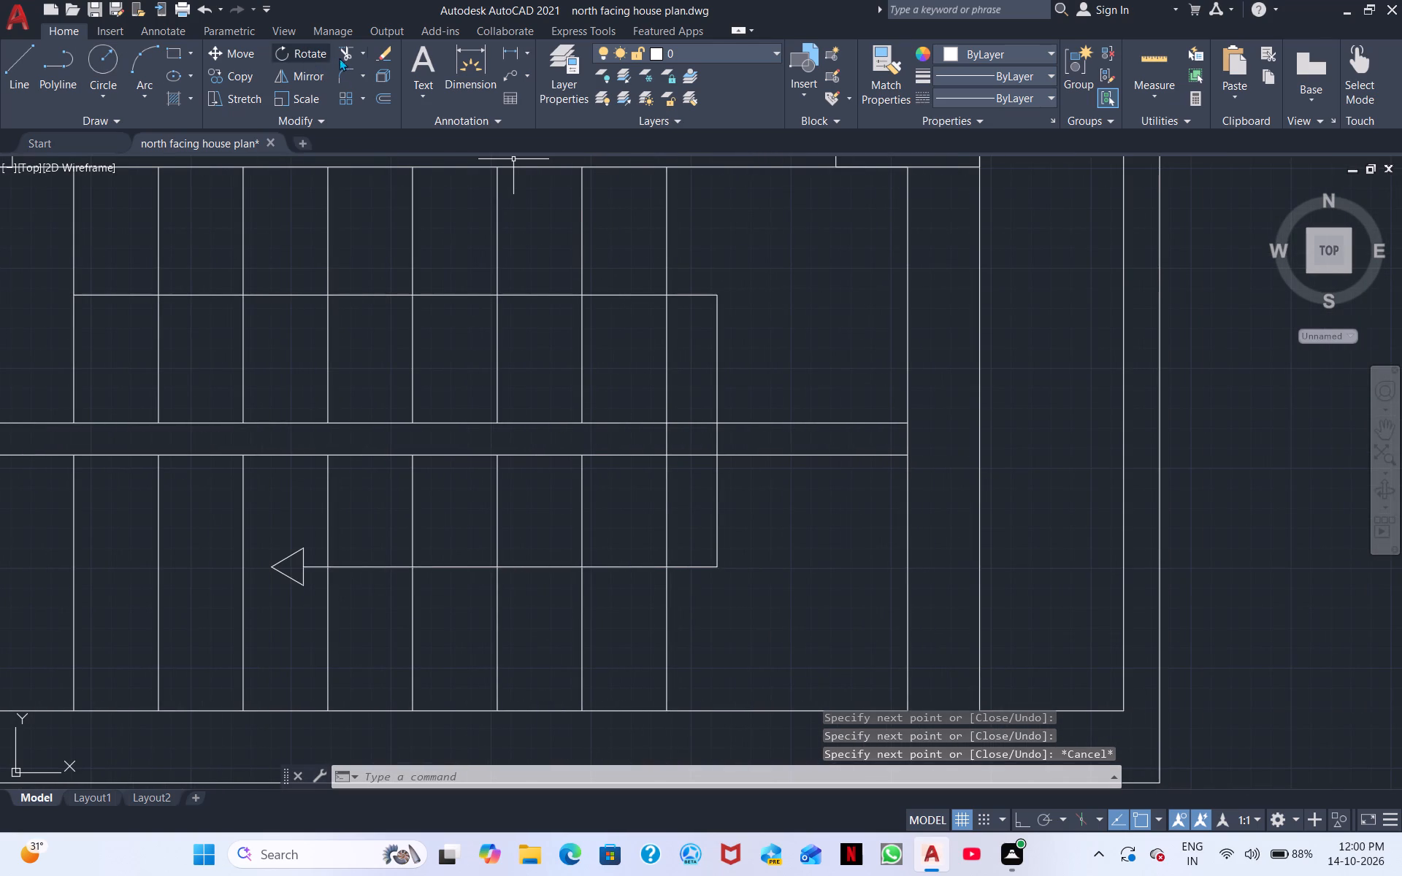
click(343, 55)
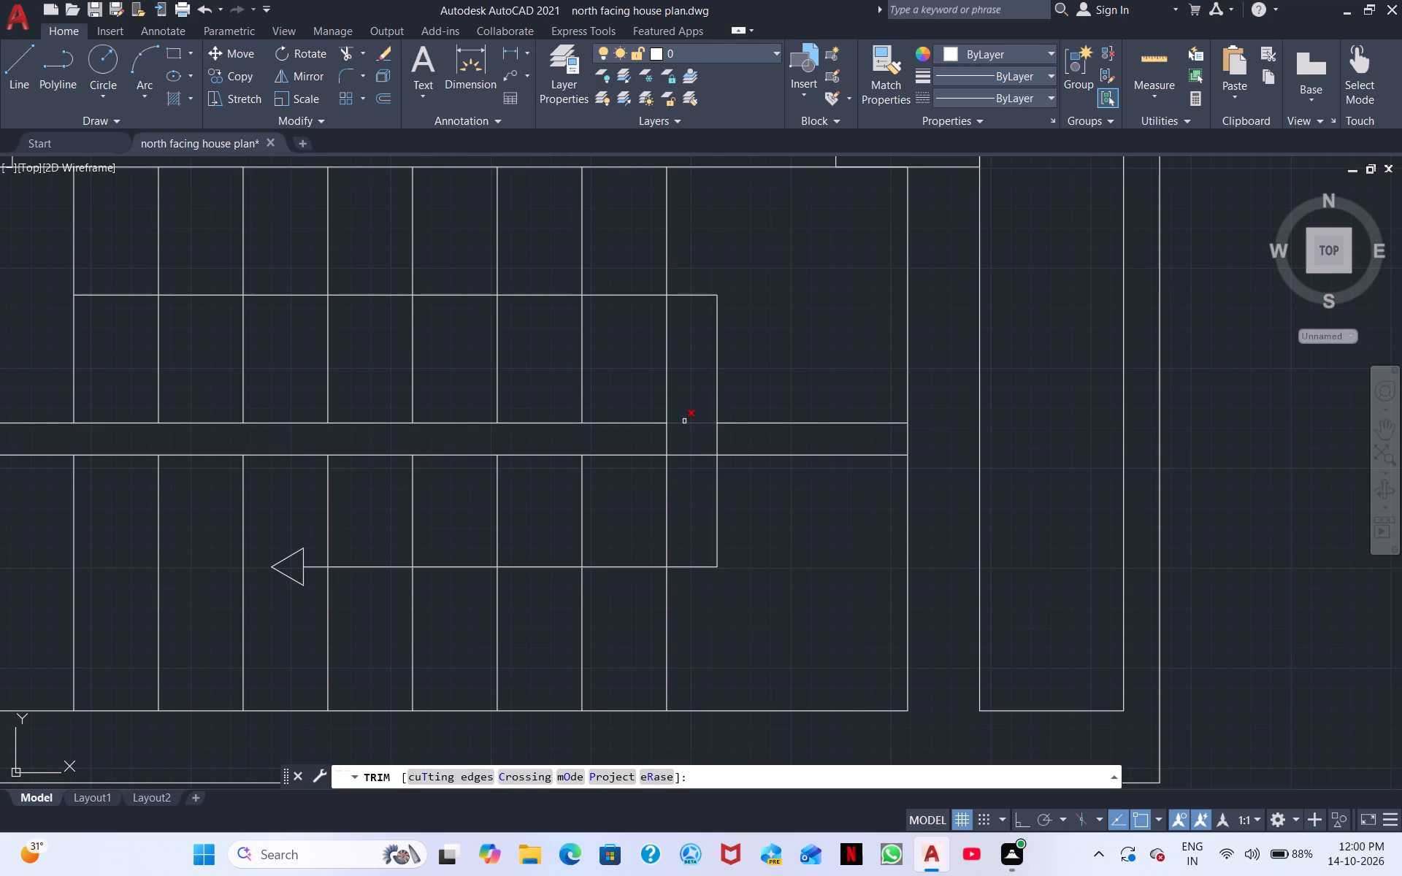
click(684, 421)
click(687, 456)
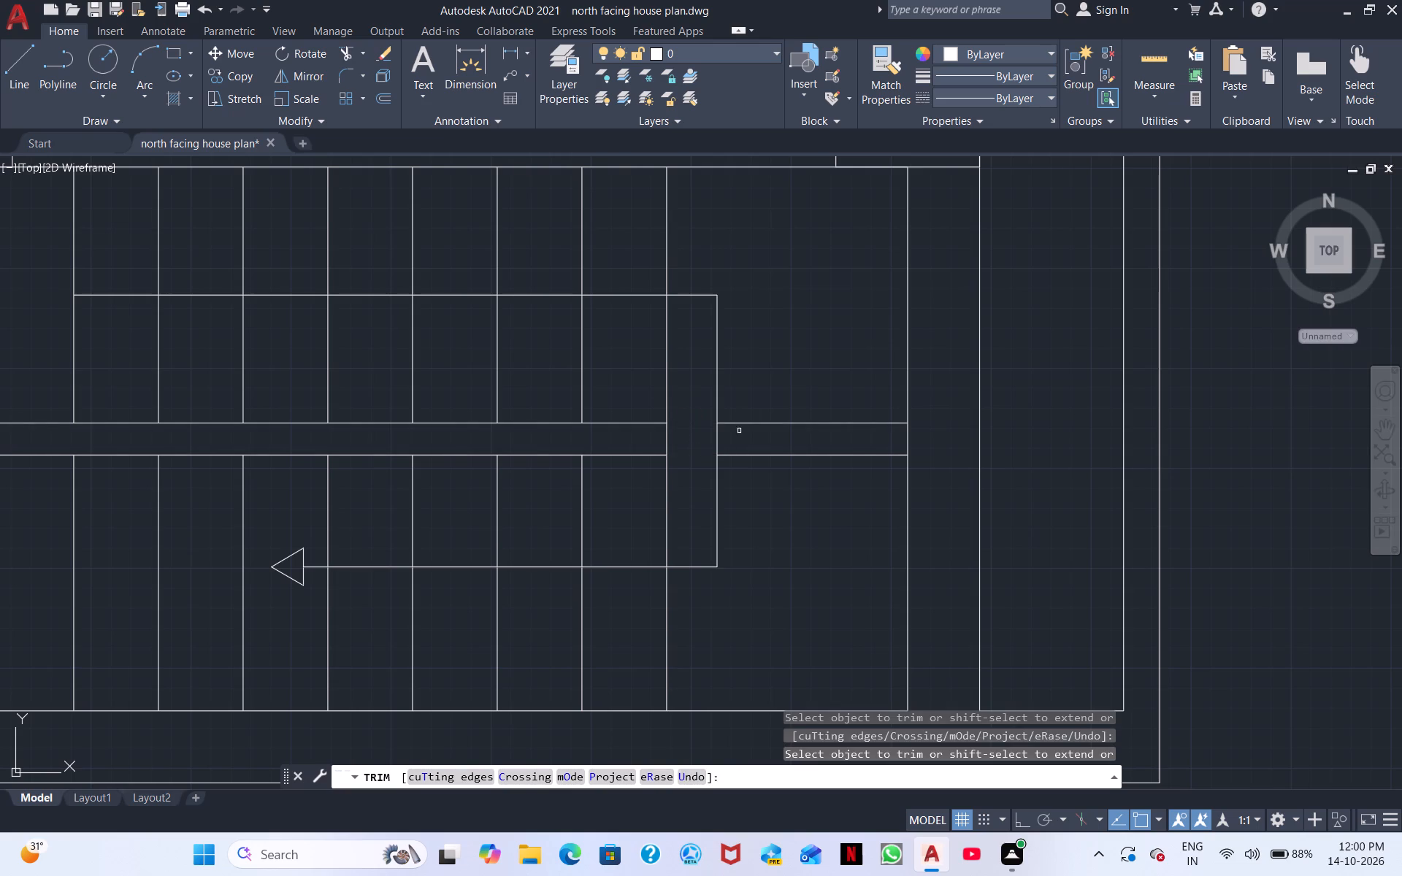
drag(756, 388, 767, 491)
Trim the wall's north line inside the 3' outline and the part of the outline's west side above the wall.
scroll(768, 485, down, 3)
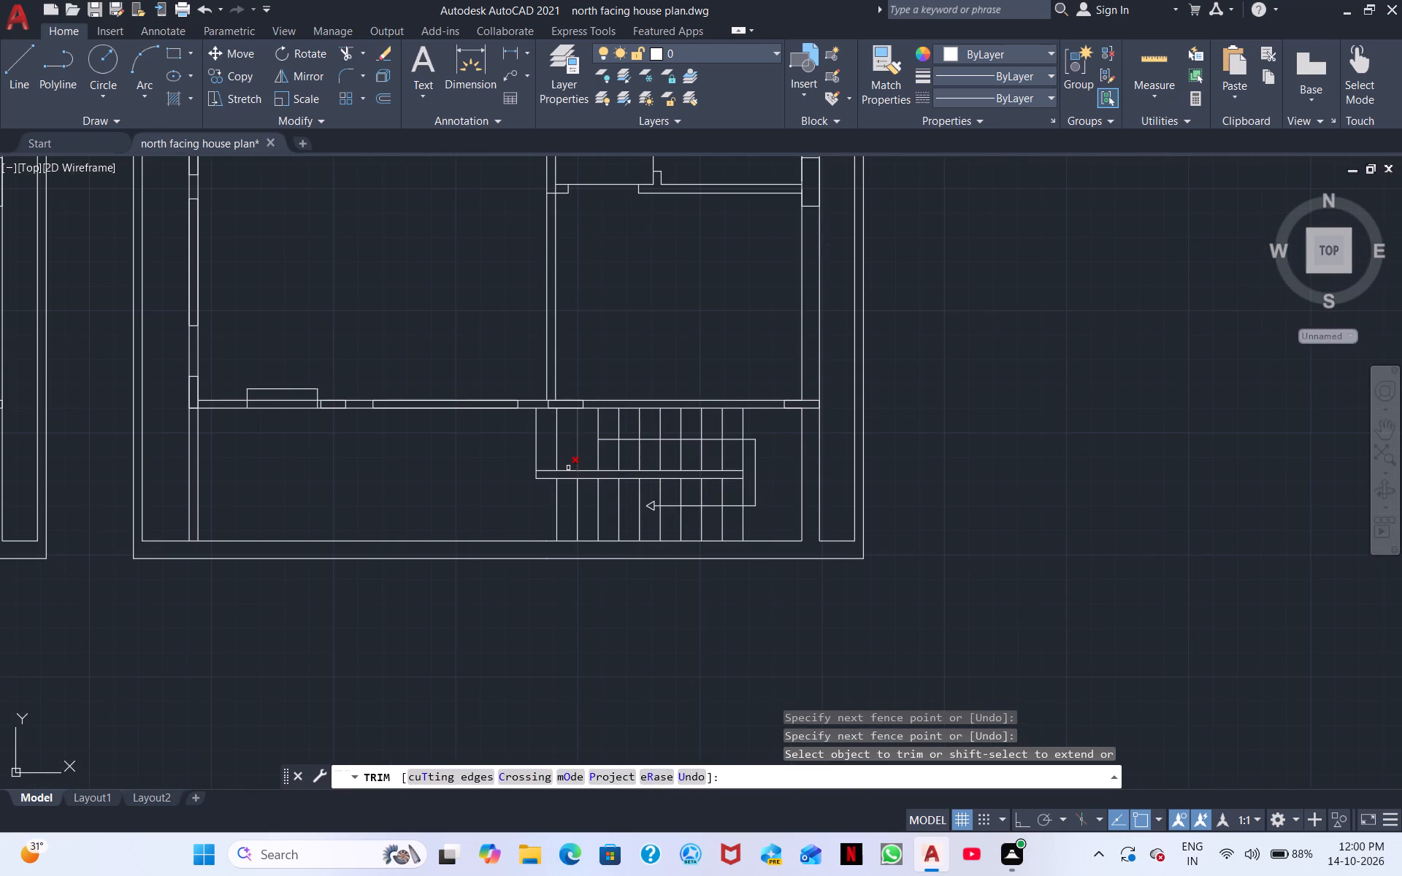
scroll(509, 451, up, 1)
scroll(371, 450, down, 1)
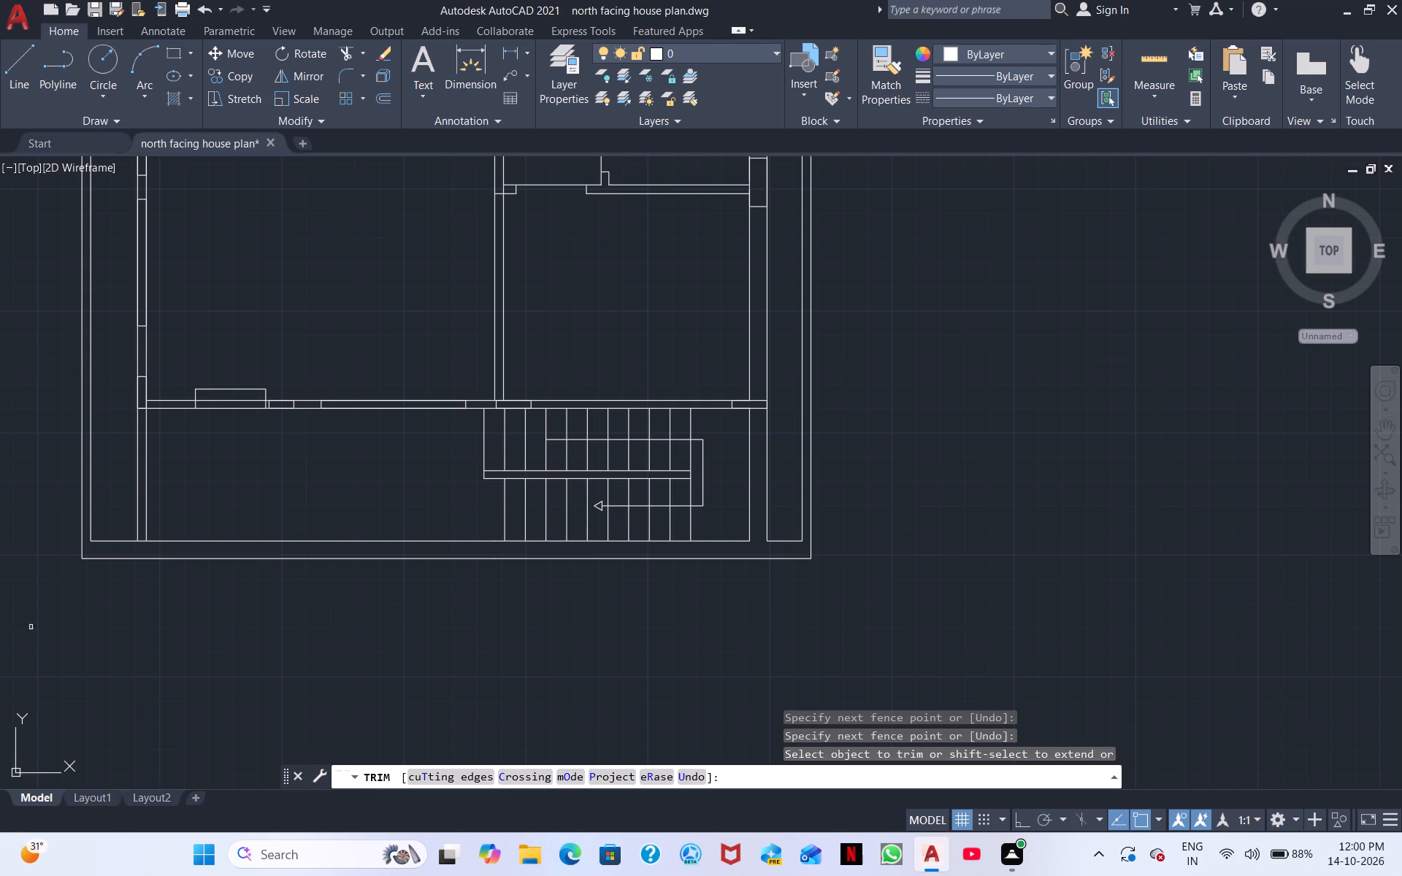
middle_drag(0, 534, 317, 541)
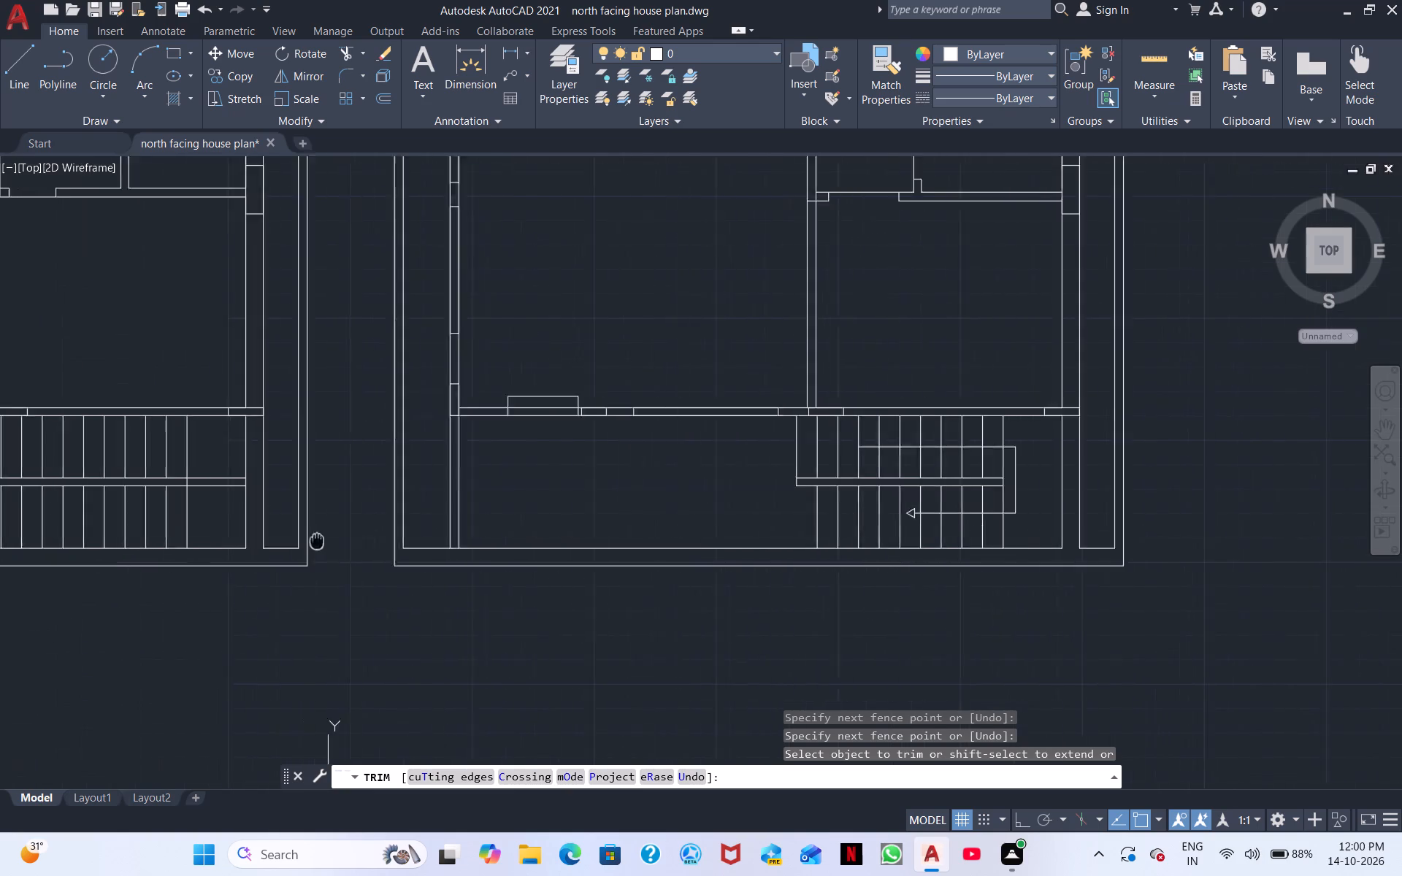
middle_drag(317, 541, 497, 543)
scroll(434, 518, up, 2)
middle_drag(1283, 399, 974, 531)
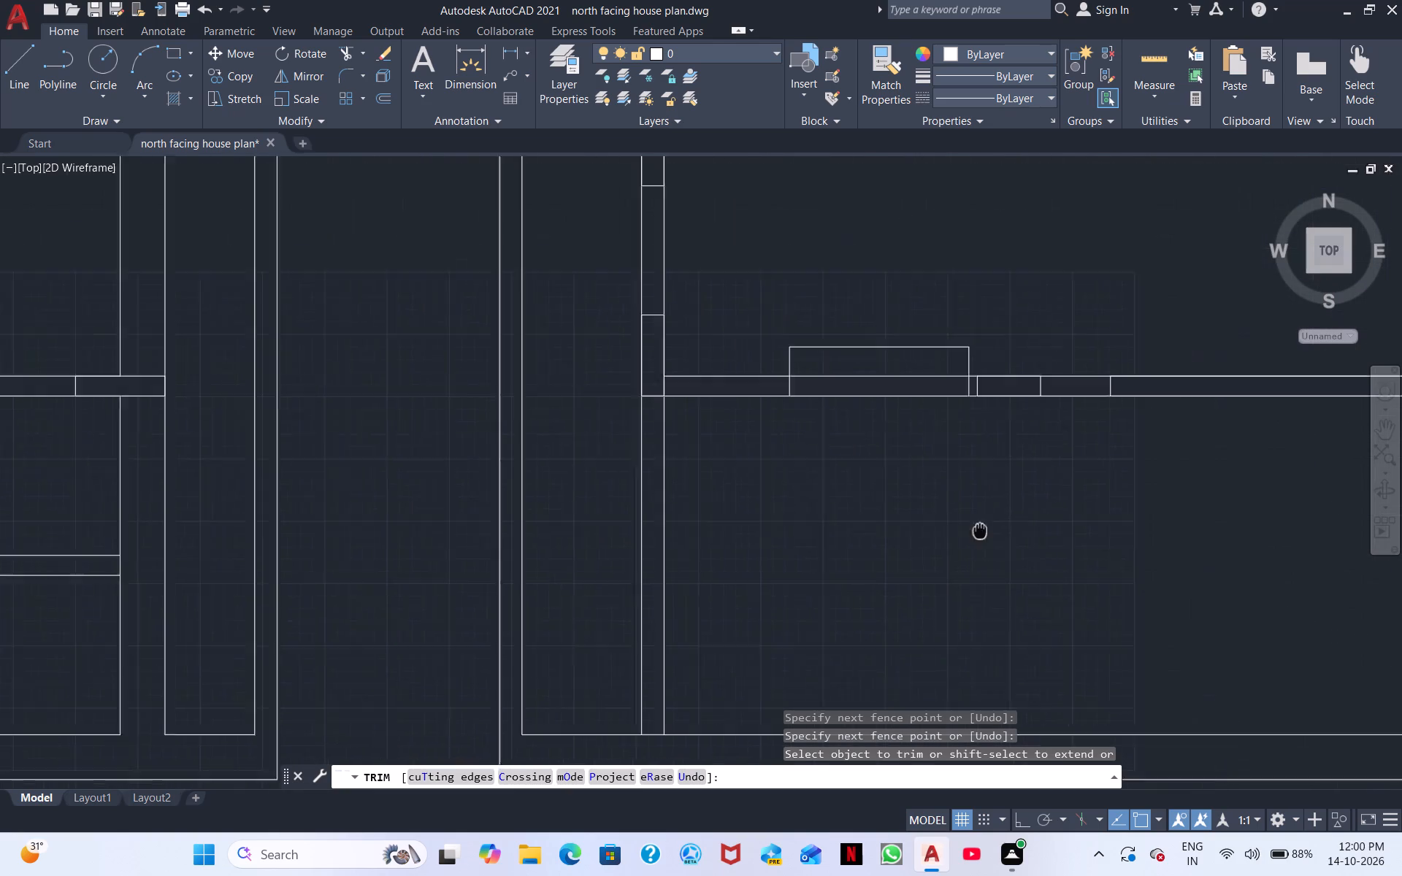
middle_drag(974, 531, 843, 586)
click(735, 433)
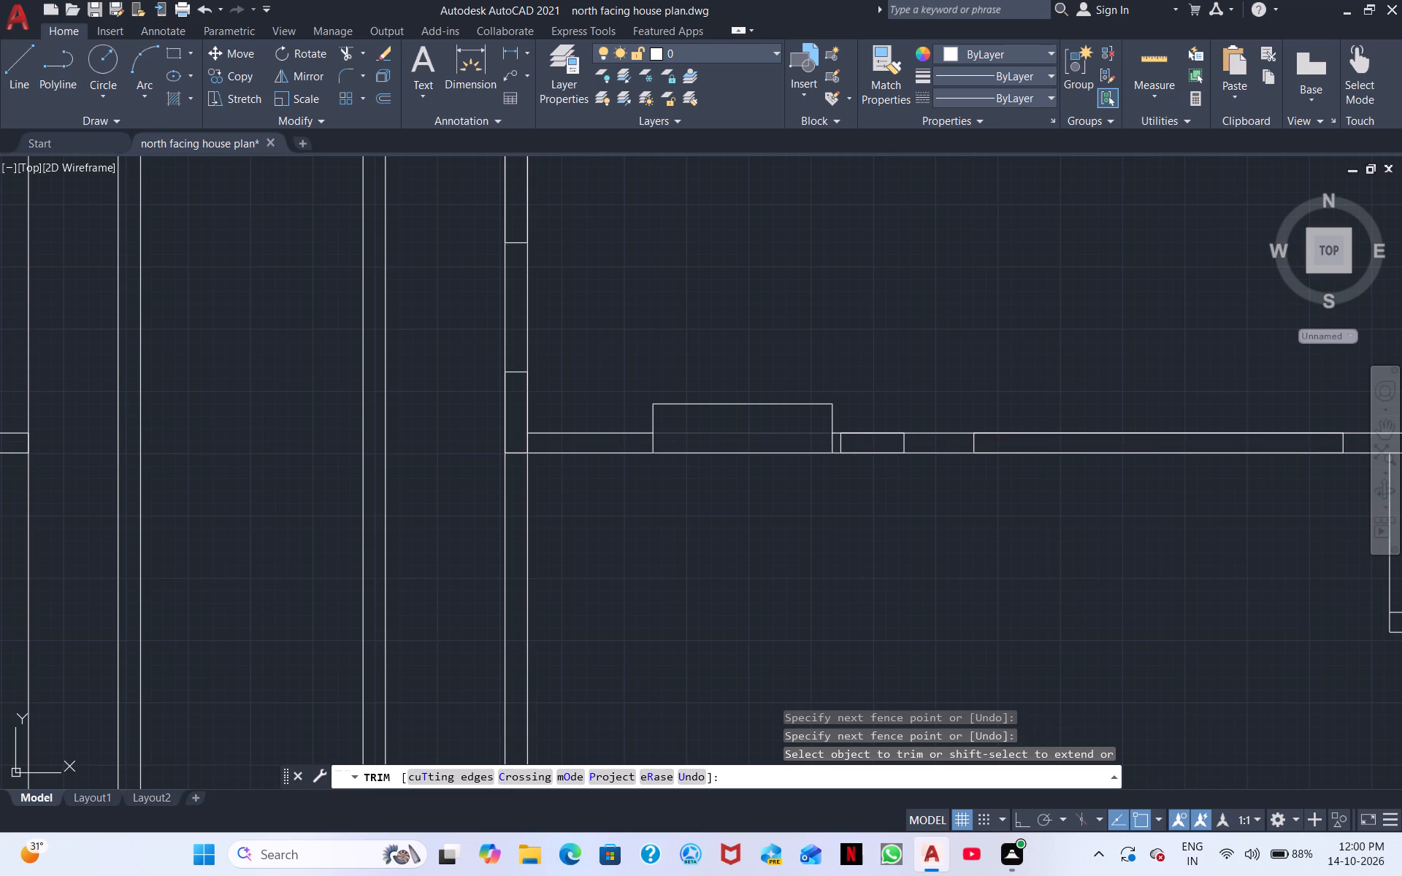
click(653, 414)
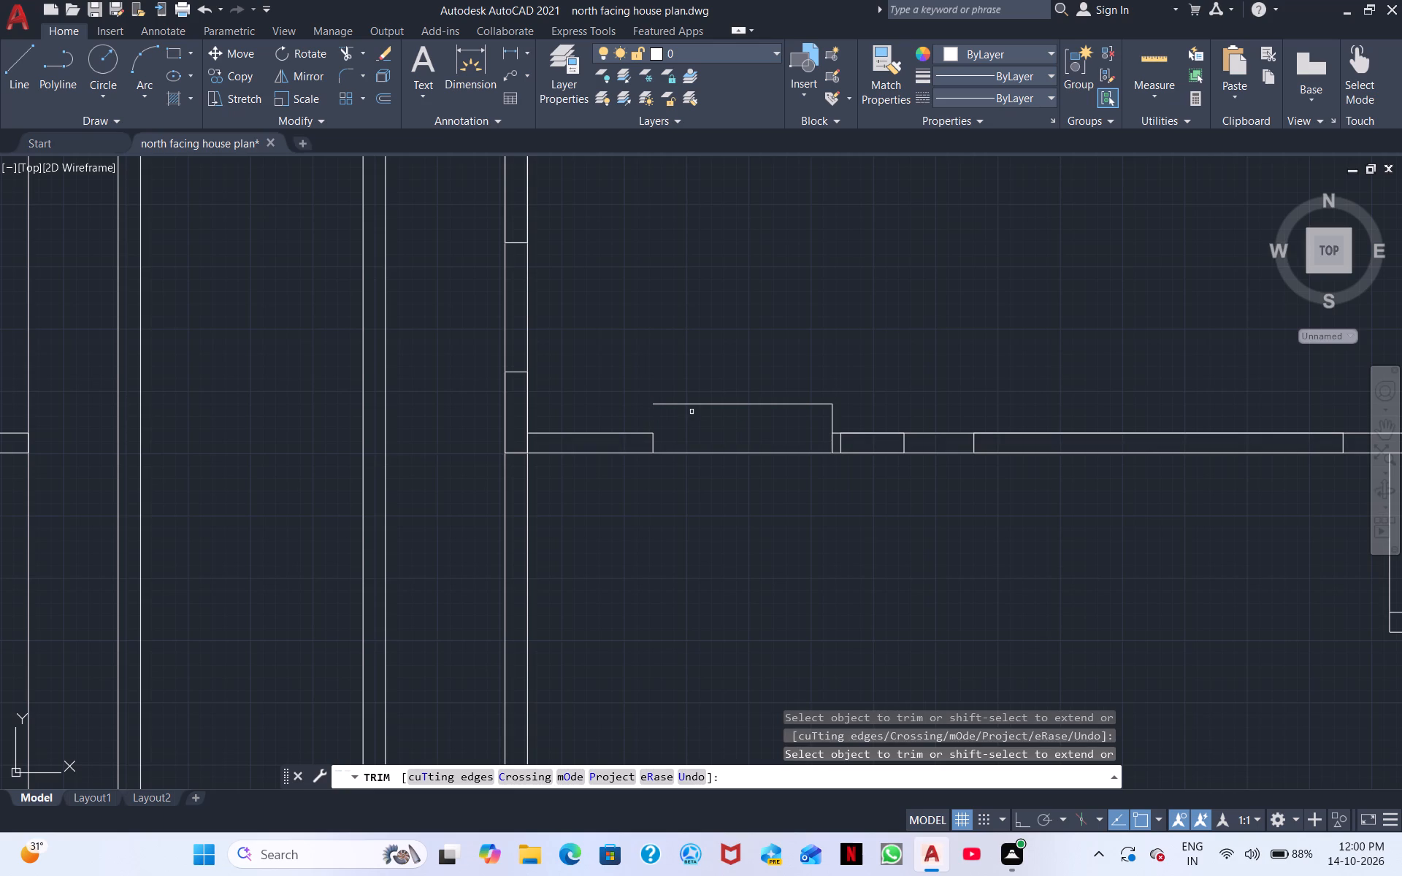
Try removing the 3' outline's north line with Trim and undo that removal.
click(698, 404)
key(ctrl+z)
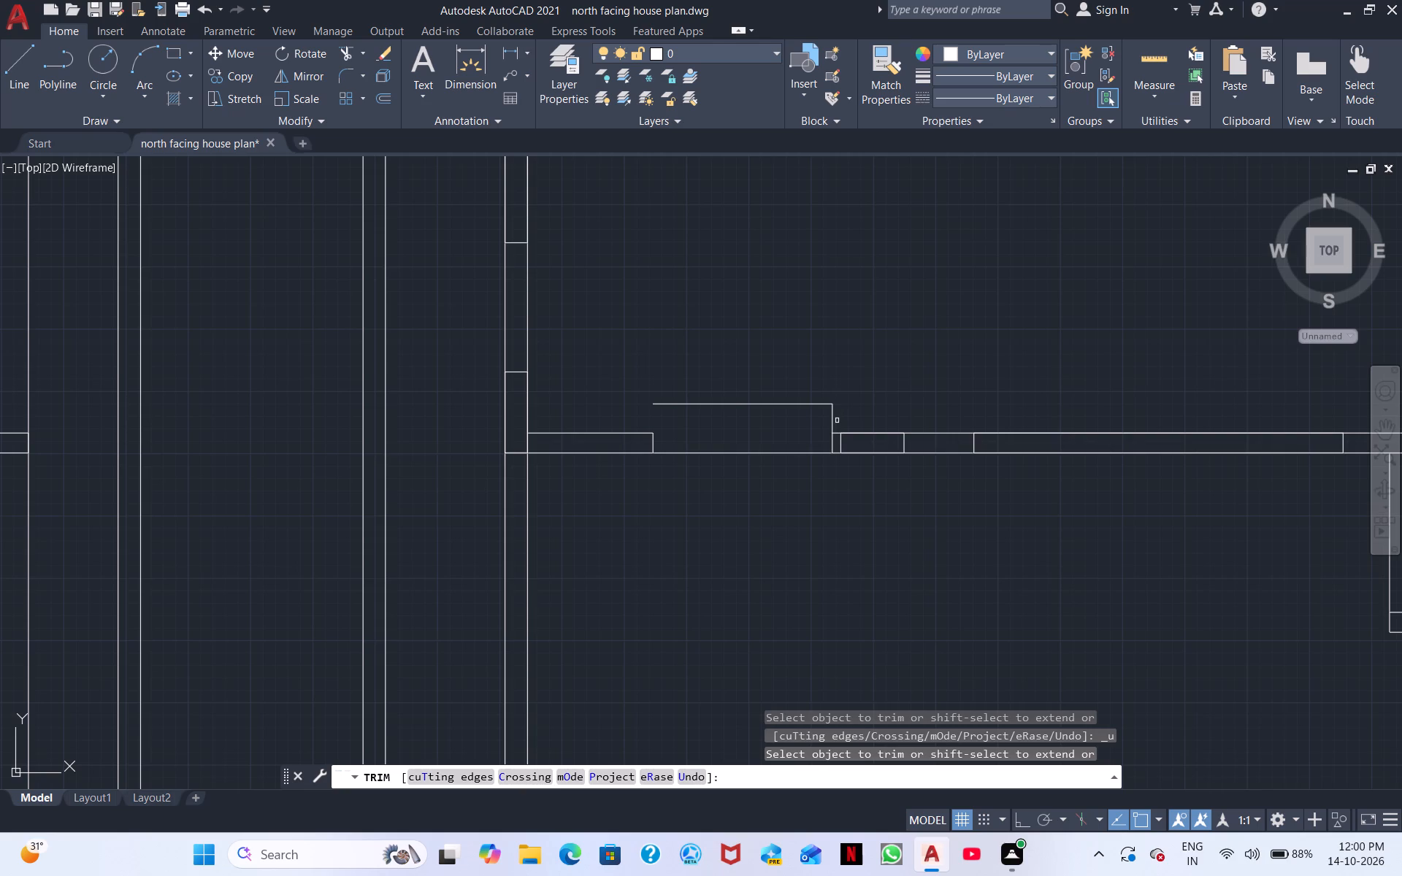
Draw a vertical line from the midpoint of the 3' outline's north line southward across the wall, ending just beyond its south line.
click(16, 69)
drag(744, 401, 744, 409)
click(747, 502)
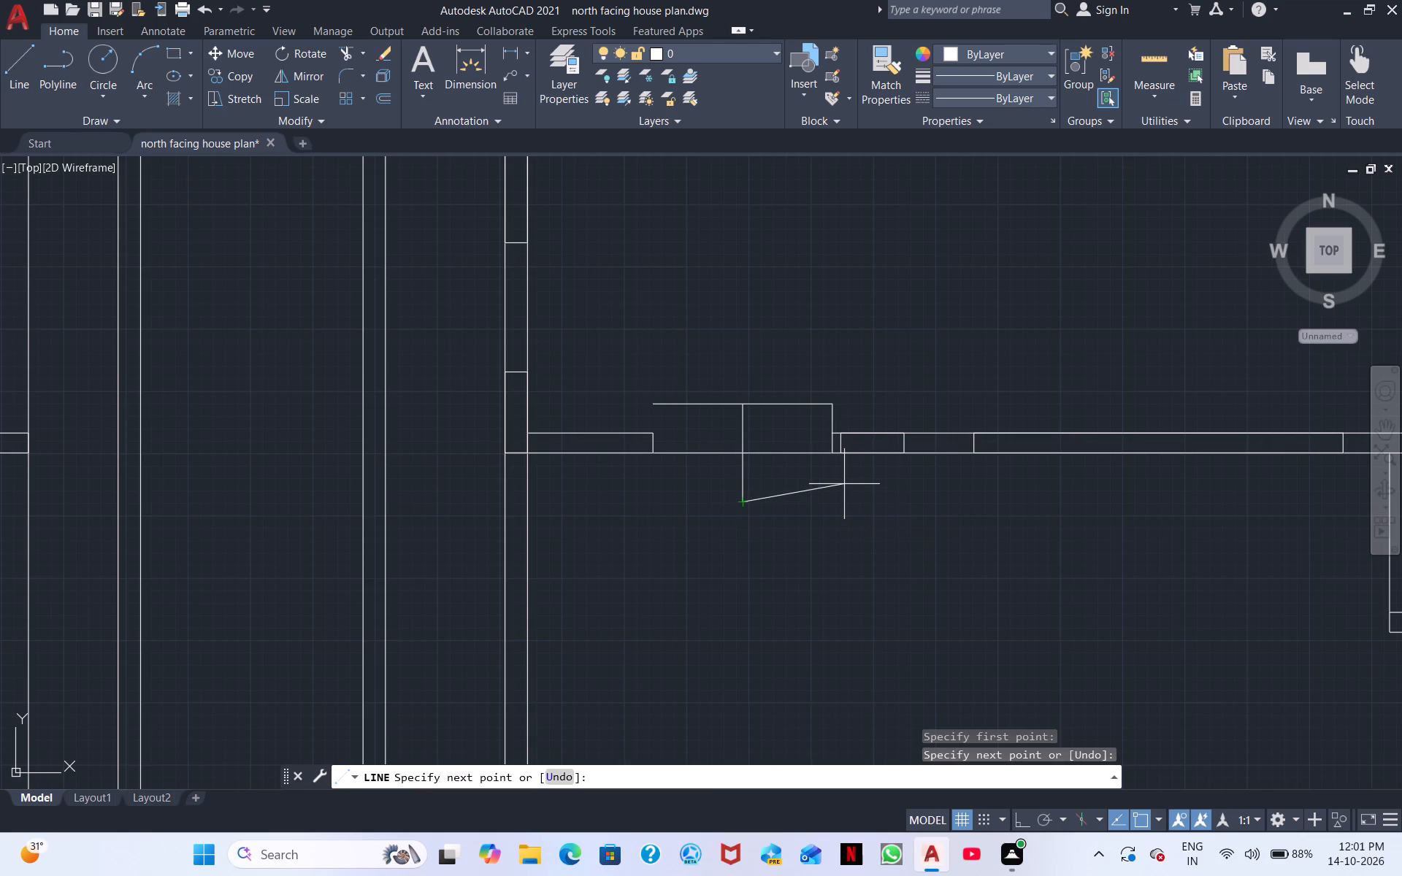
key(Escape)
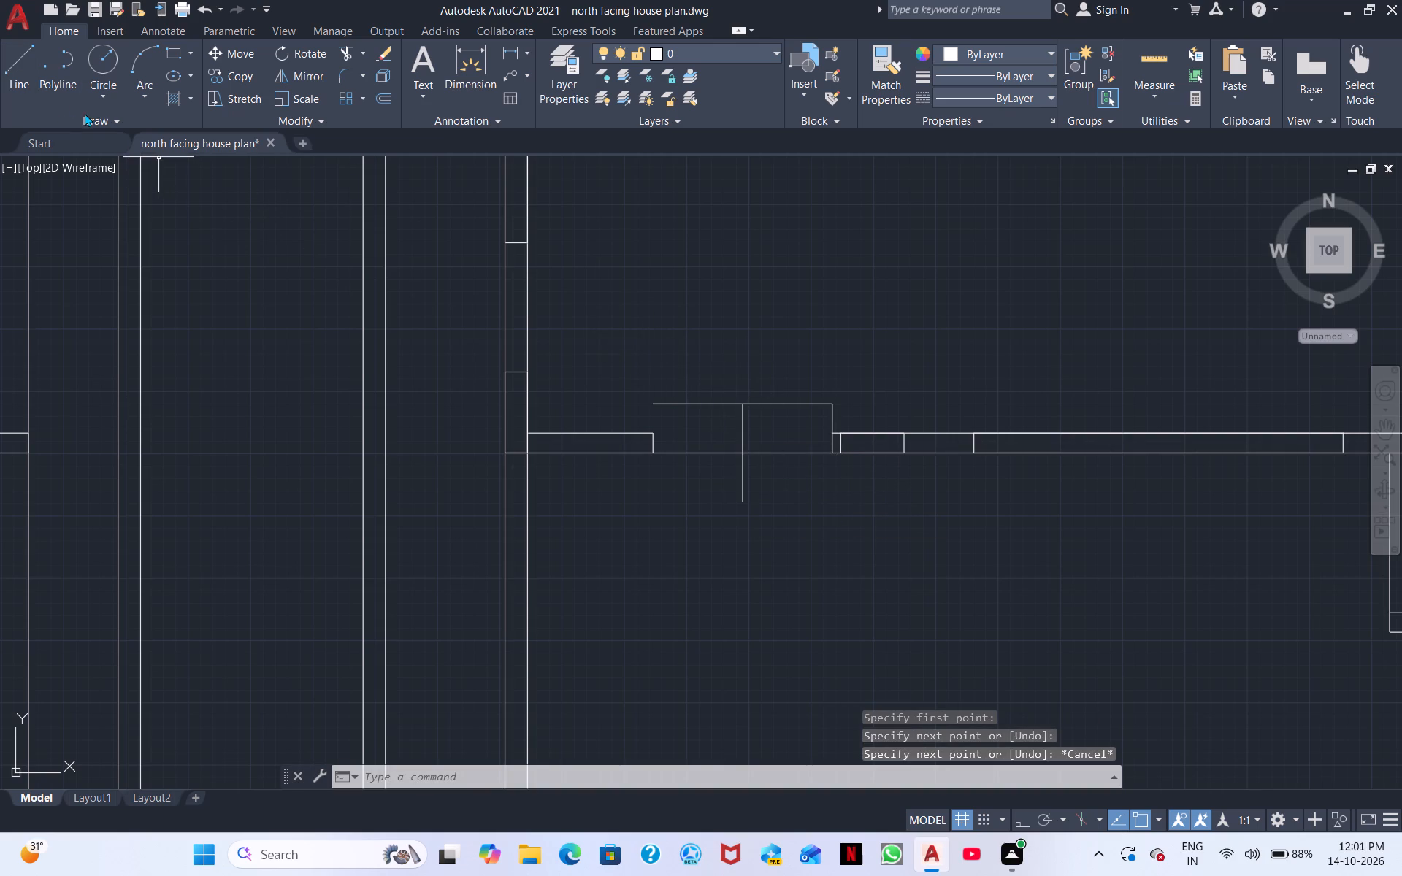
Trim the 3' outline's east side above the wall and both halves of its north line, either side of the vertical centre line.
click(352, 58)
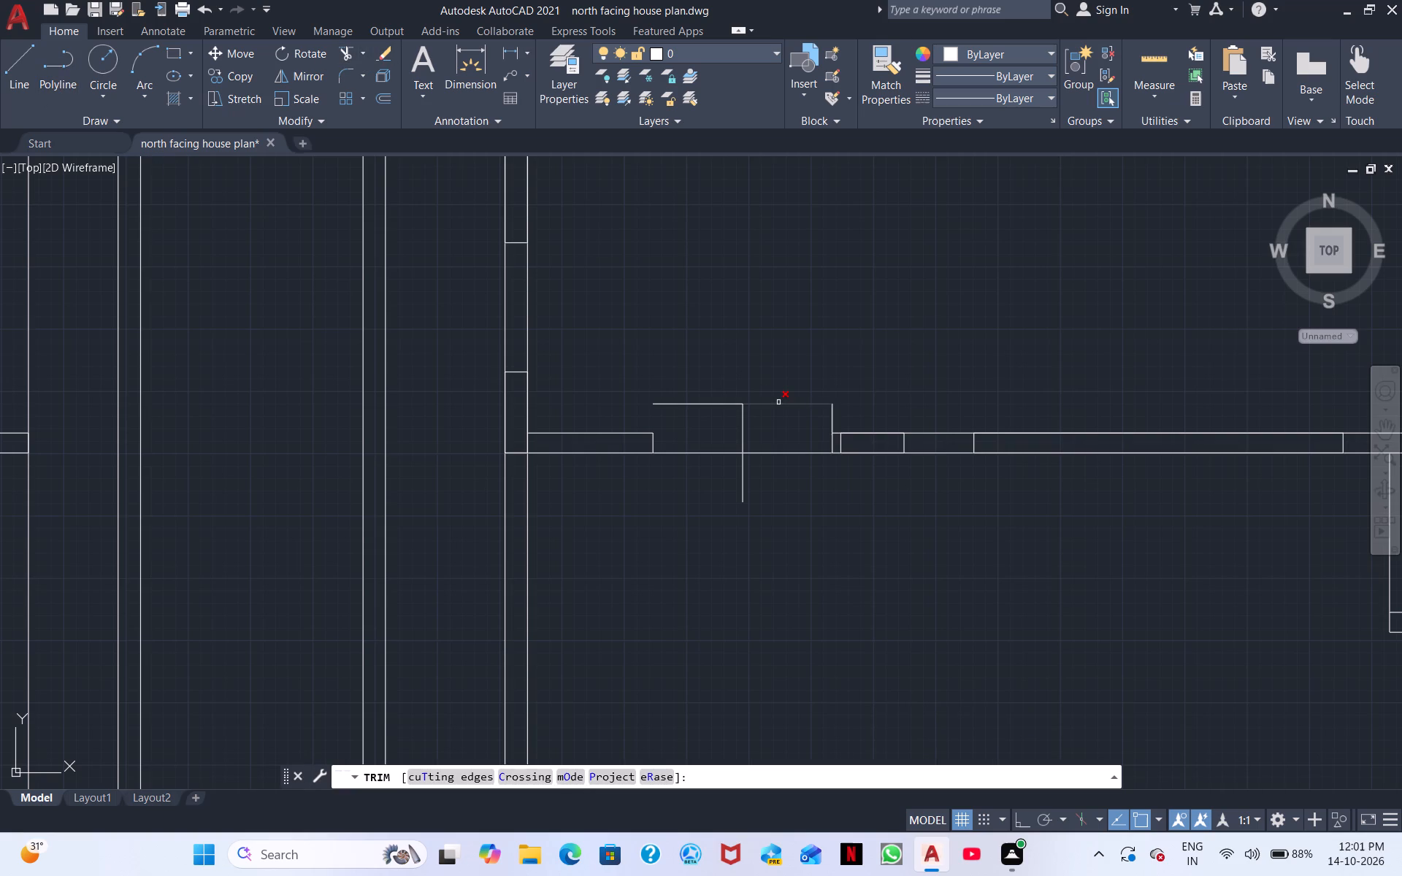
click(831, 418)
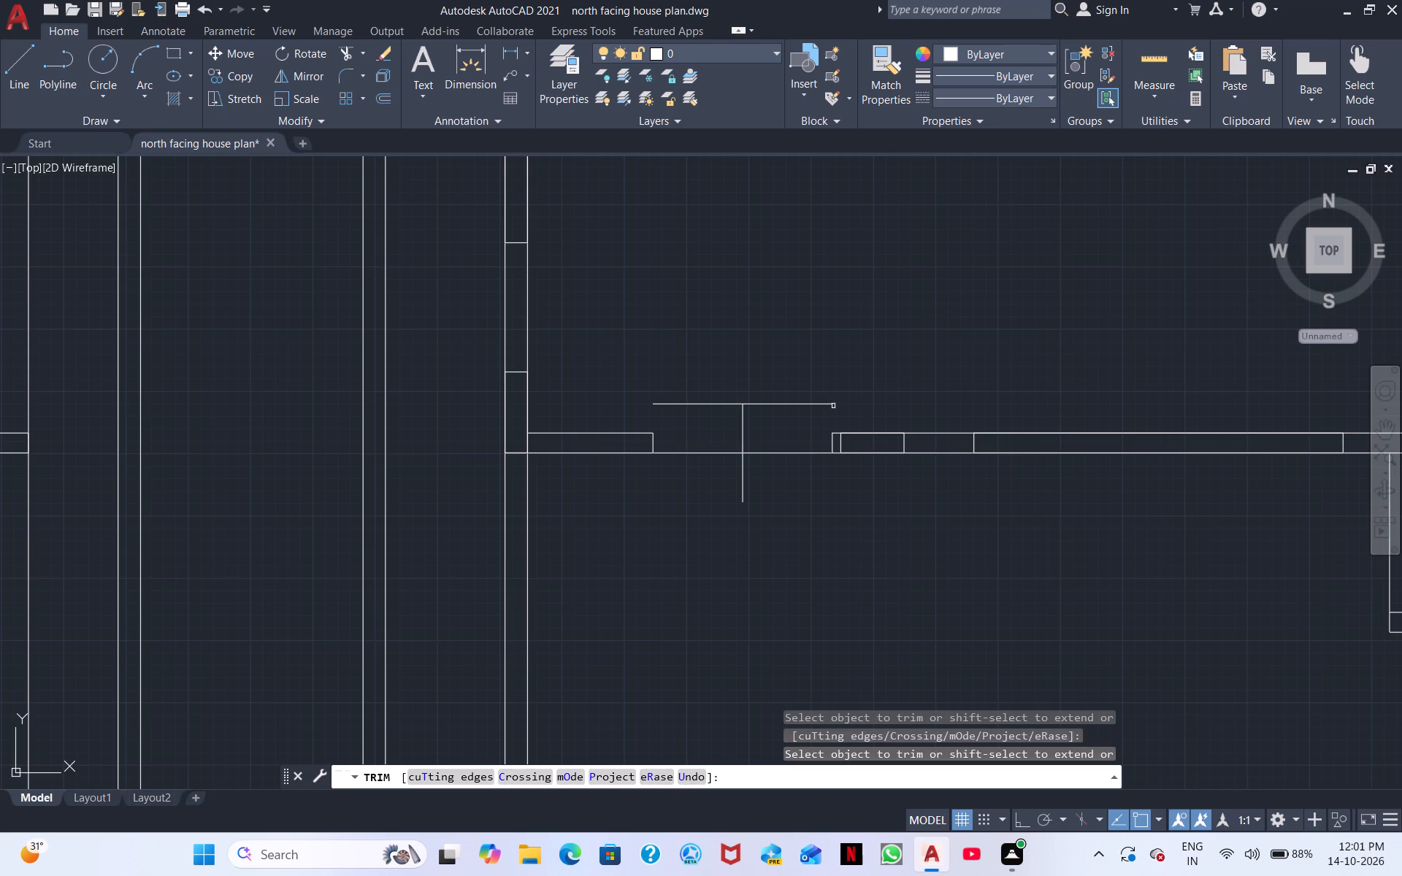
click(823, 403)
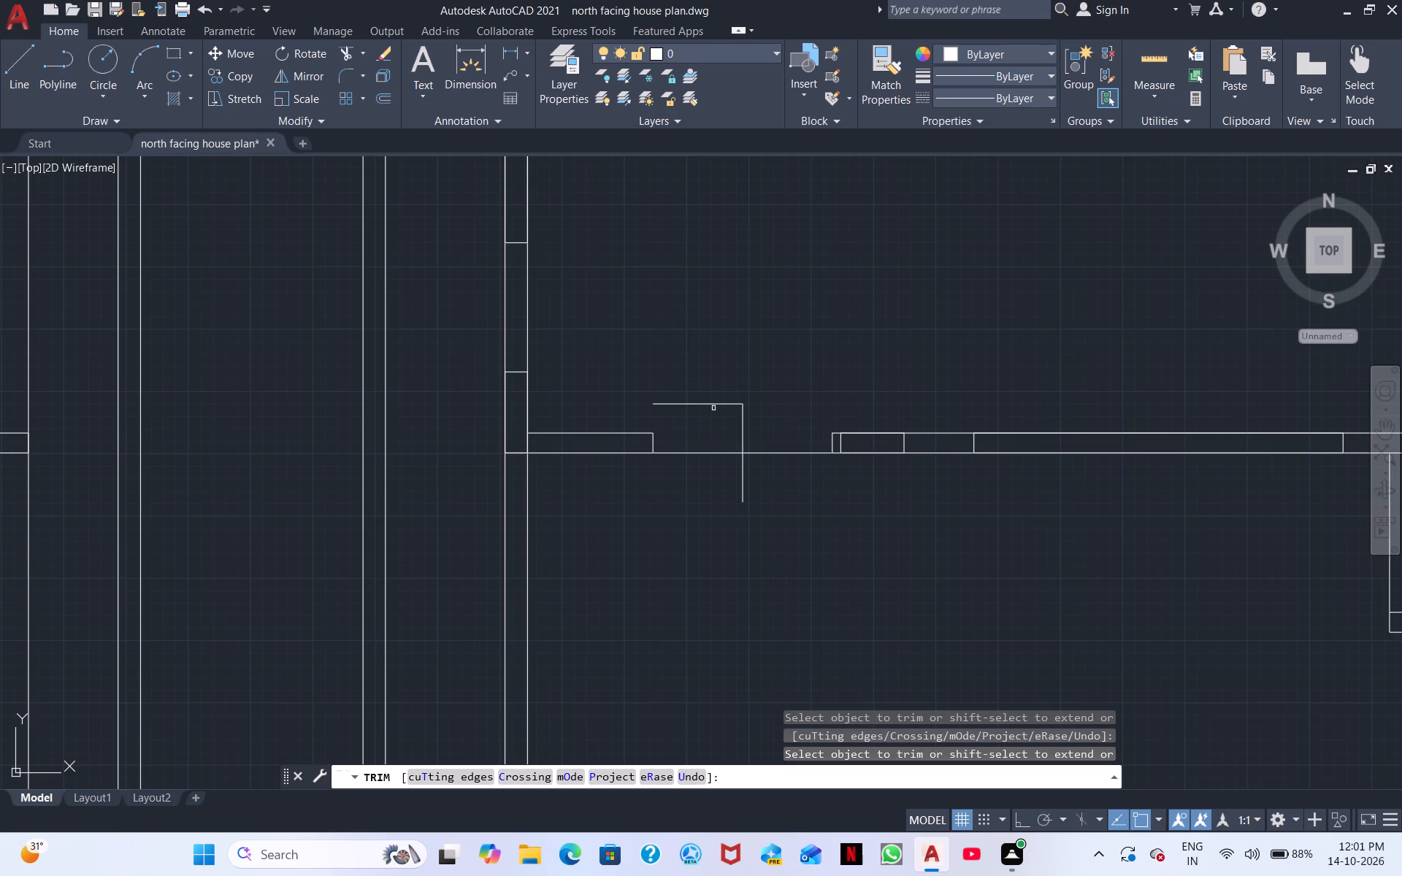
click(713, 404)
key(Escape)
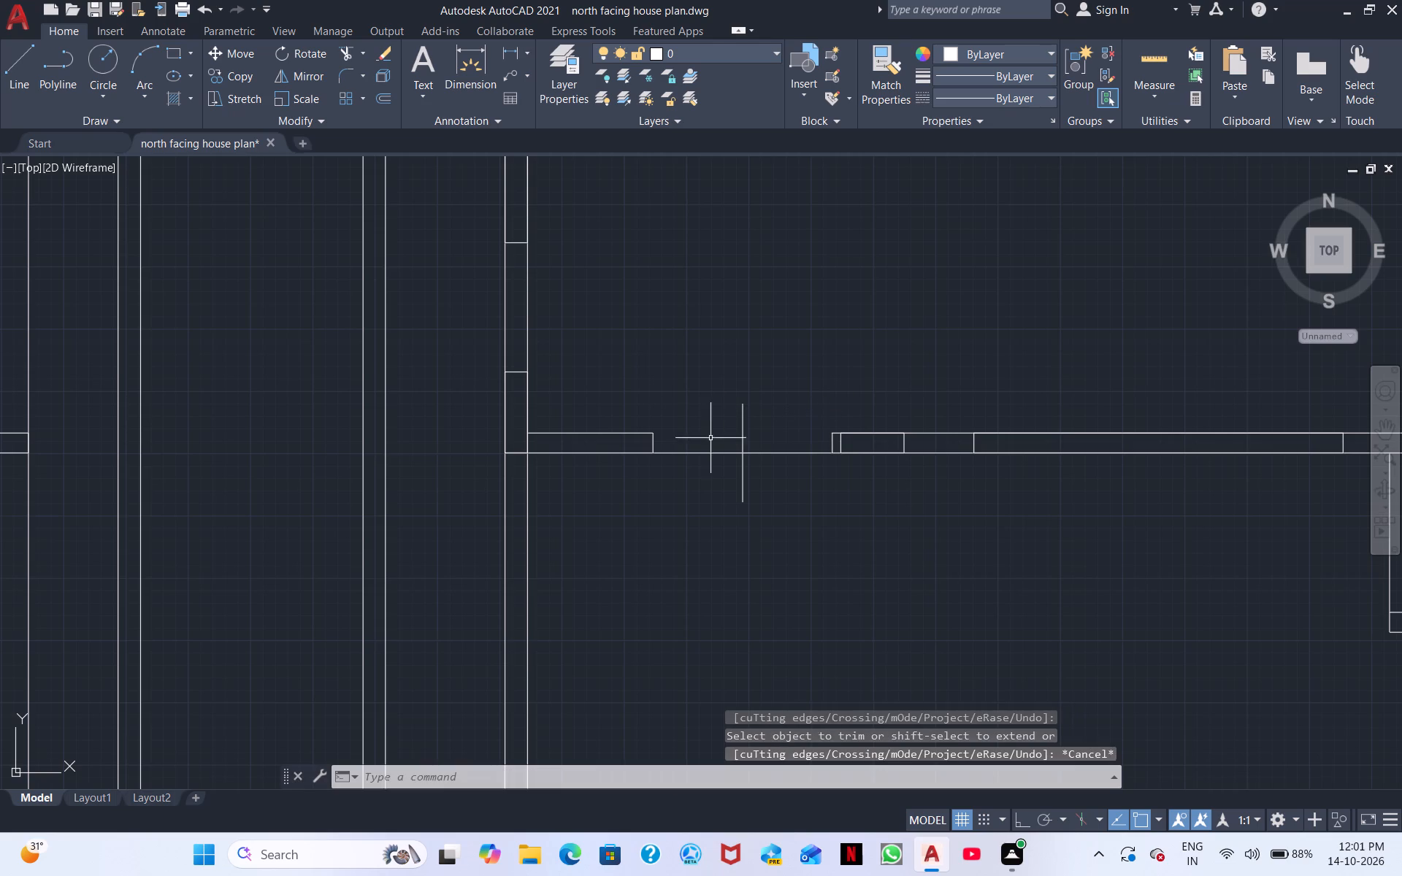
Examine the 3' opening with its centre line and the wall running east to the staircase.
scroll(774, 540, down, 1)
middle_drag(797, 542, 724, 587)
scroll(747, 580, down, 1)
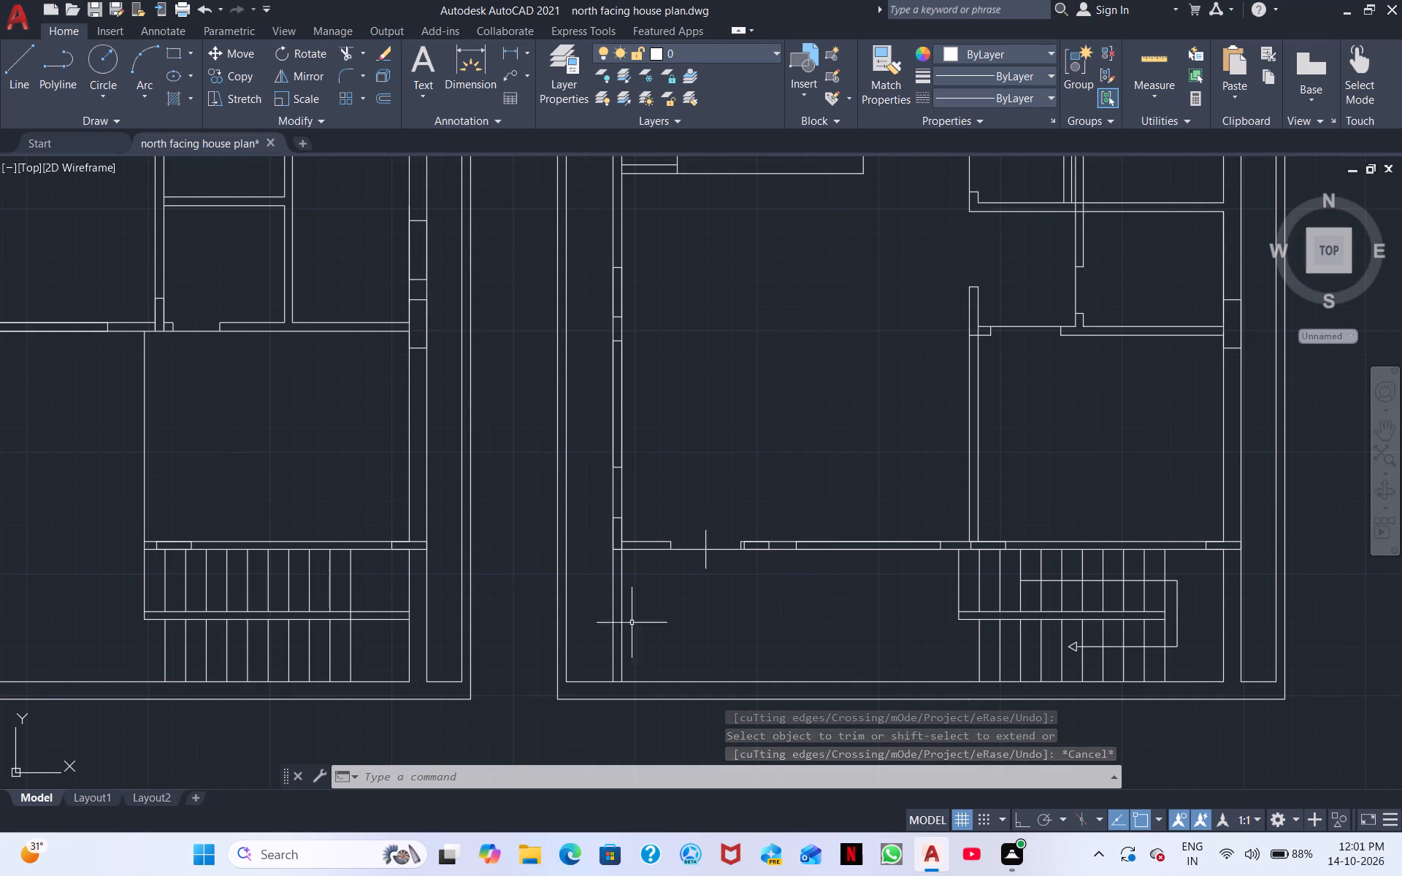
middle_drag(813, 606, 542, 615)
scroll(541, 615, up, 1)
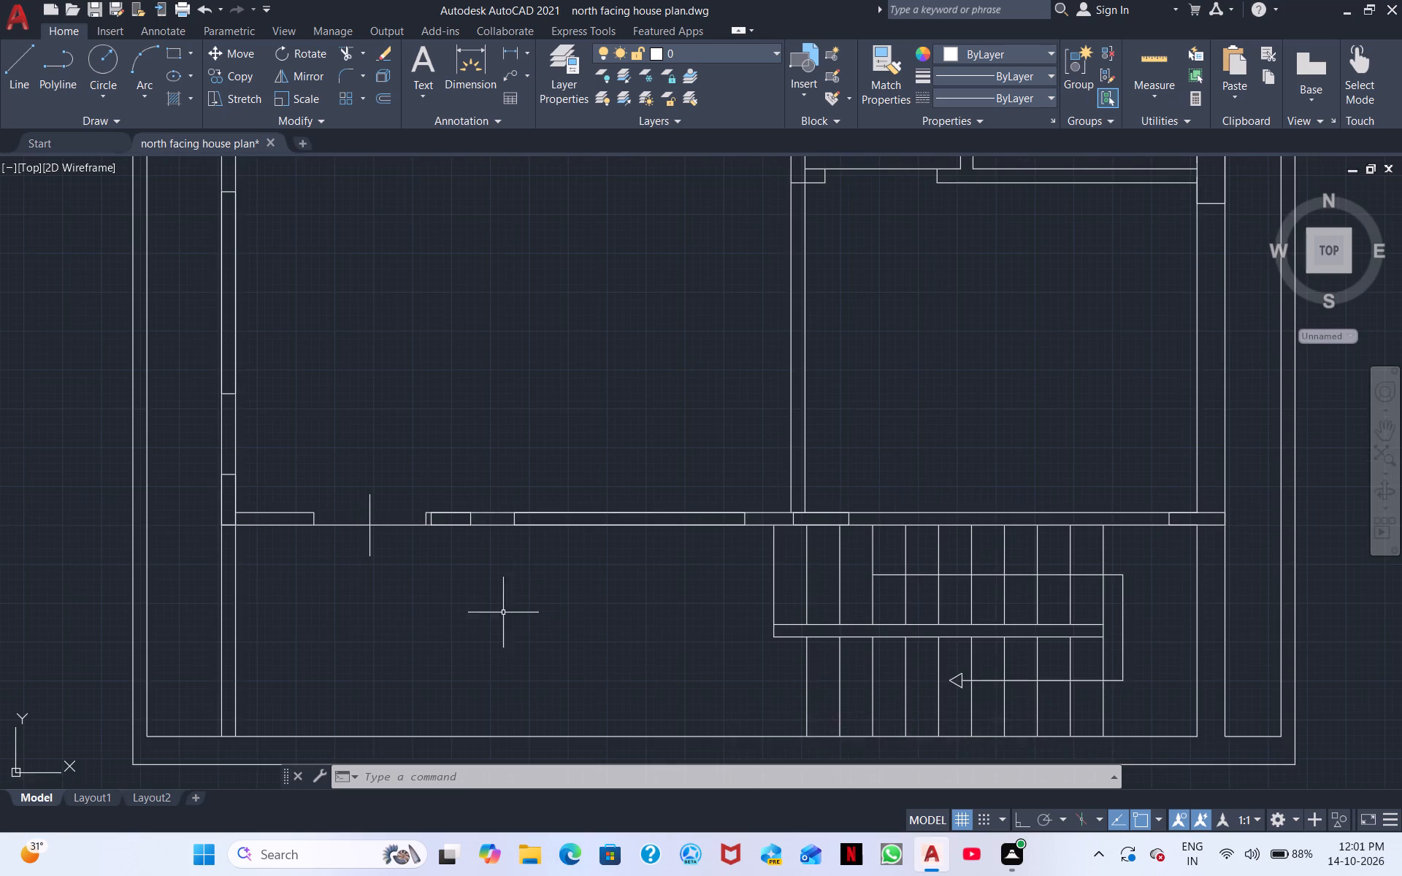
middle_drag(471, 613, 719, 658)
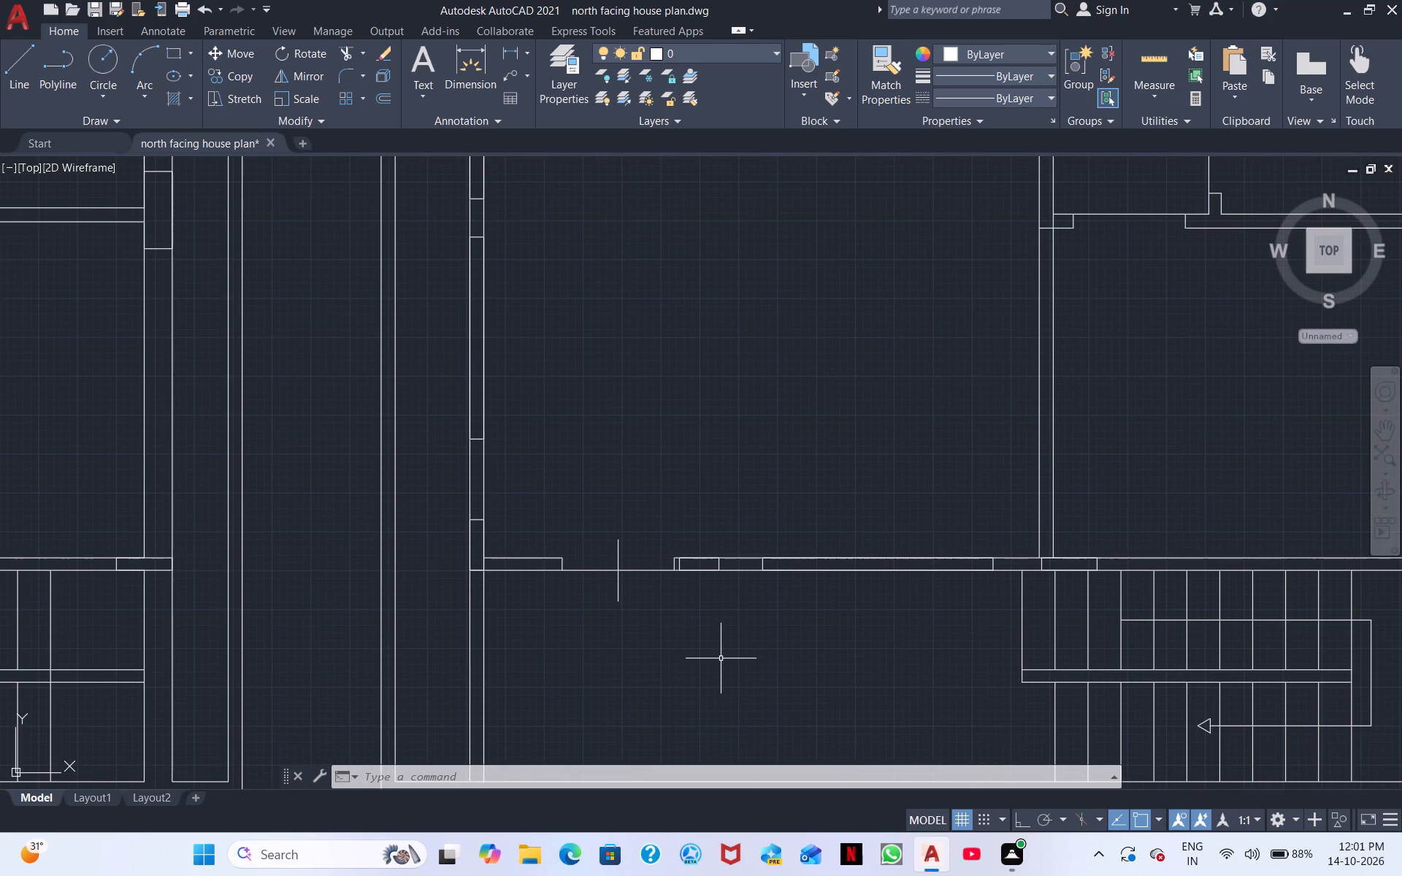
scroll(673, 577, up, 1)
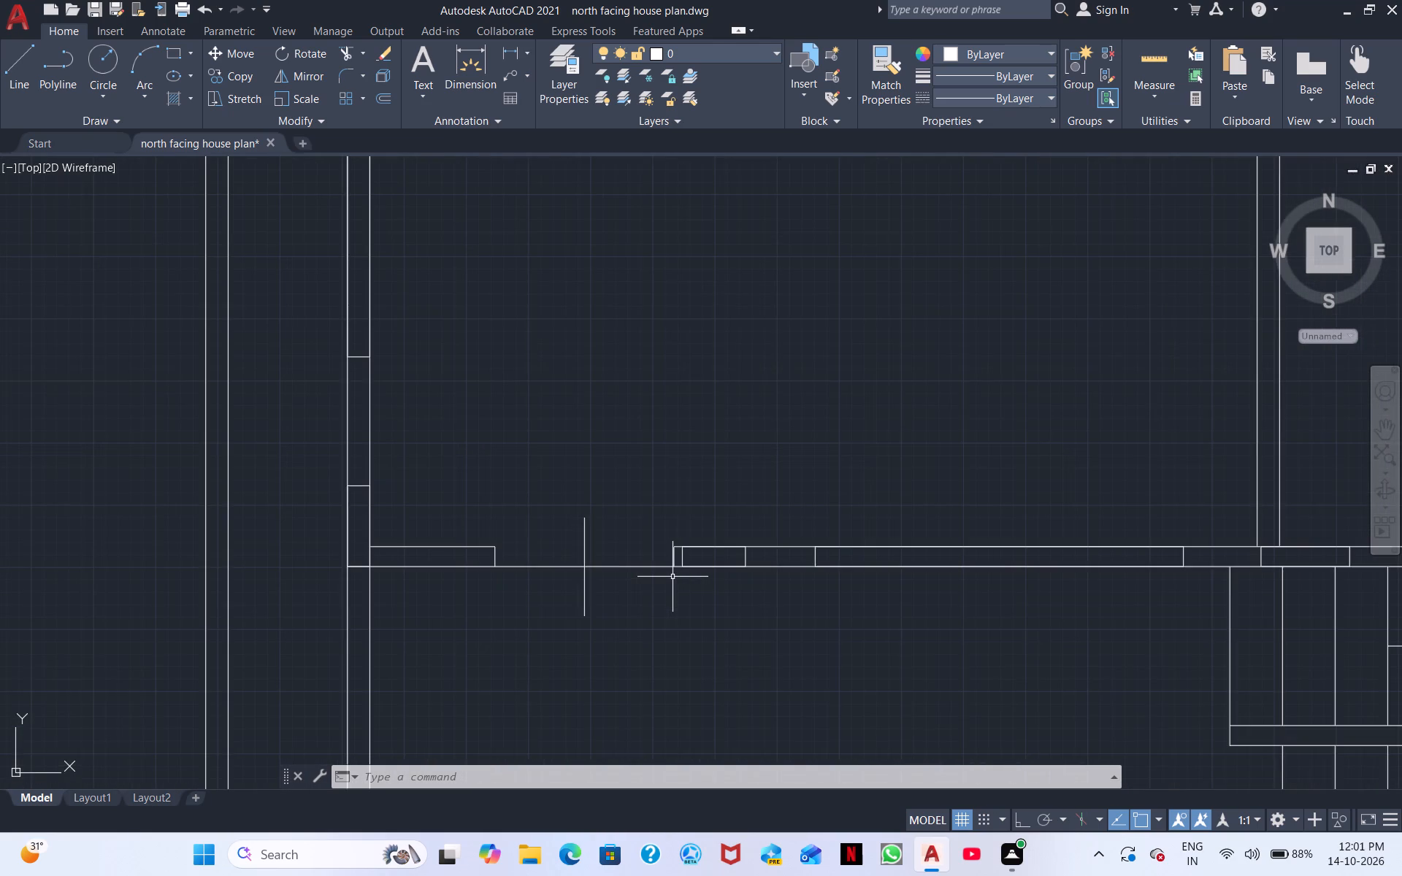
scroll(673, 577, down, 2)
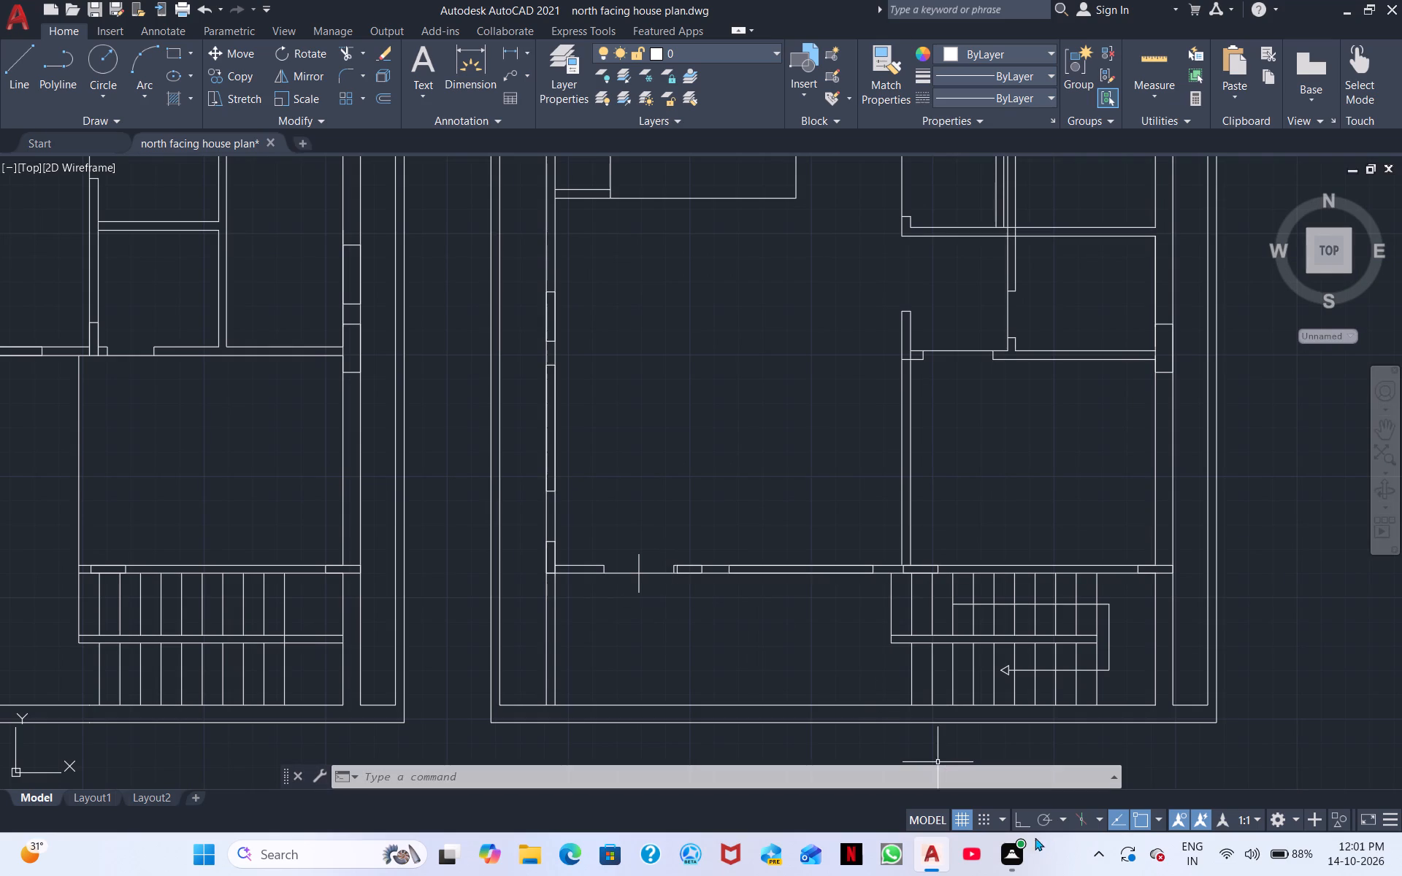
Turn on Ortho mode.
click(1011, 812)
click(1027, 812)
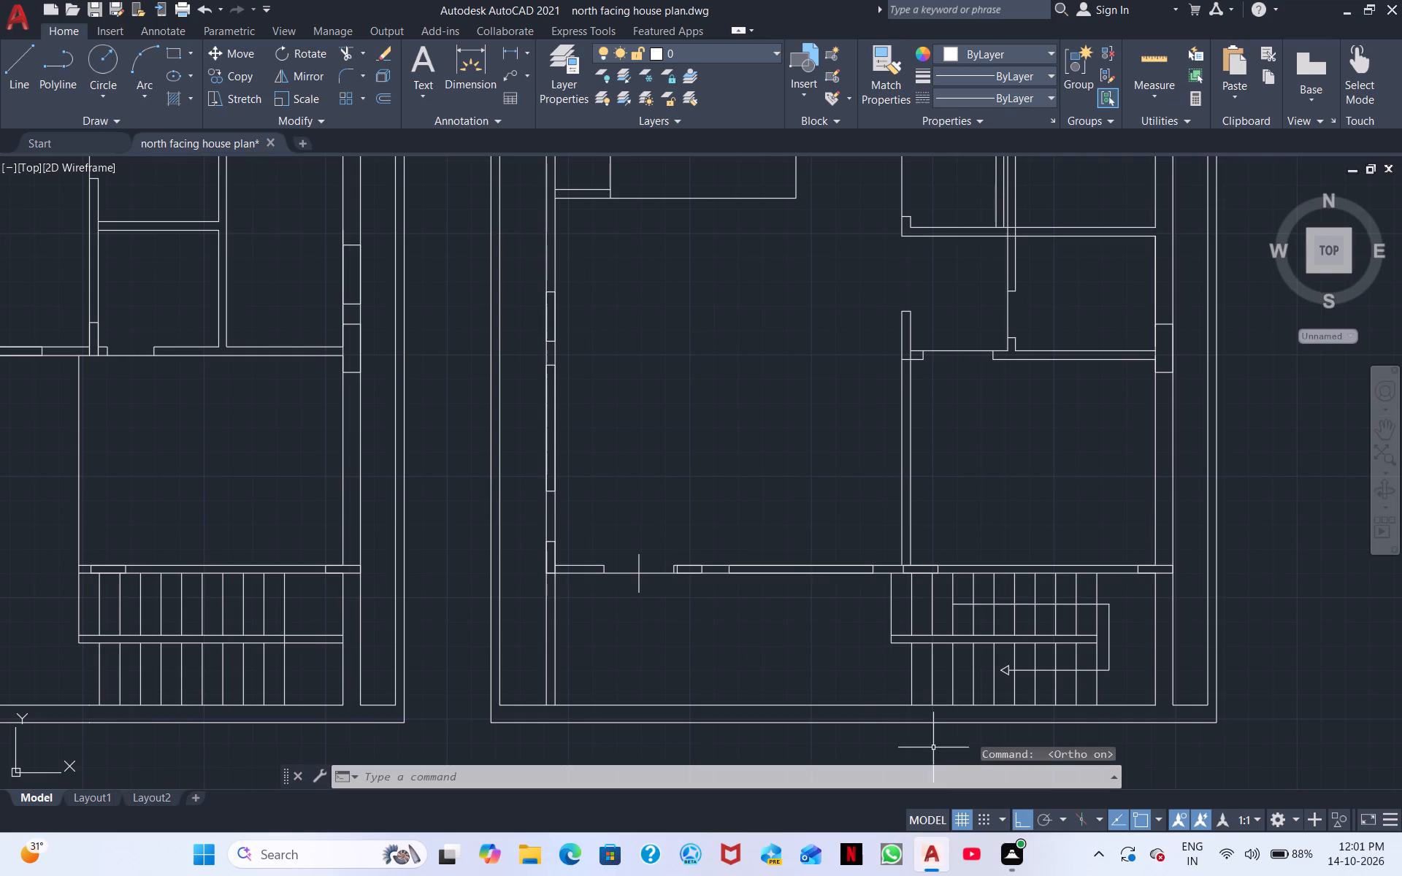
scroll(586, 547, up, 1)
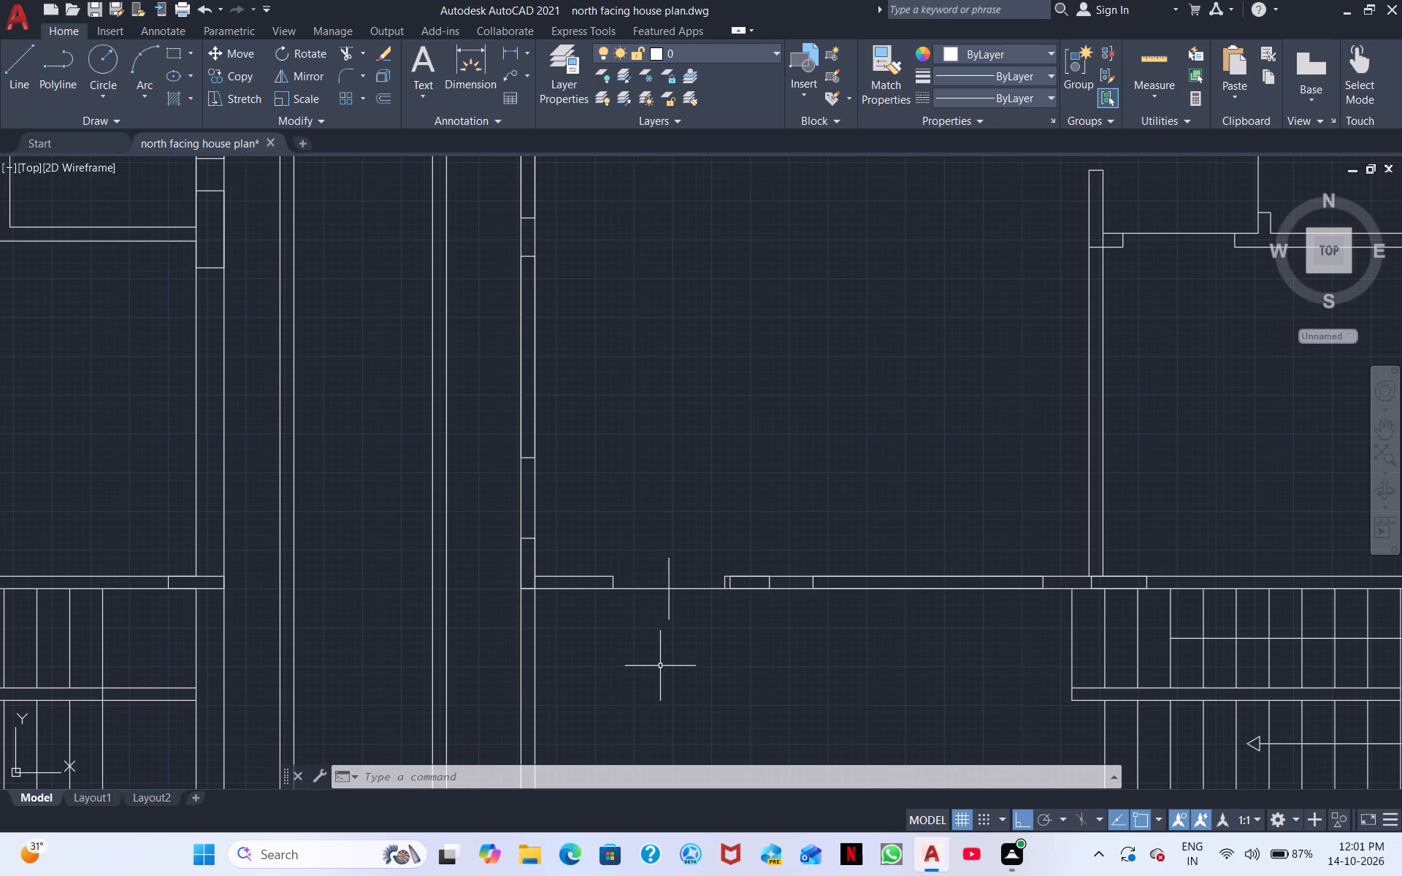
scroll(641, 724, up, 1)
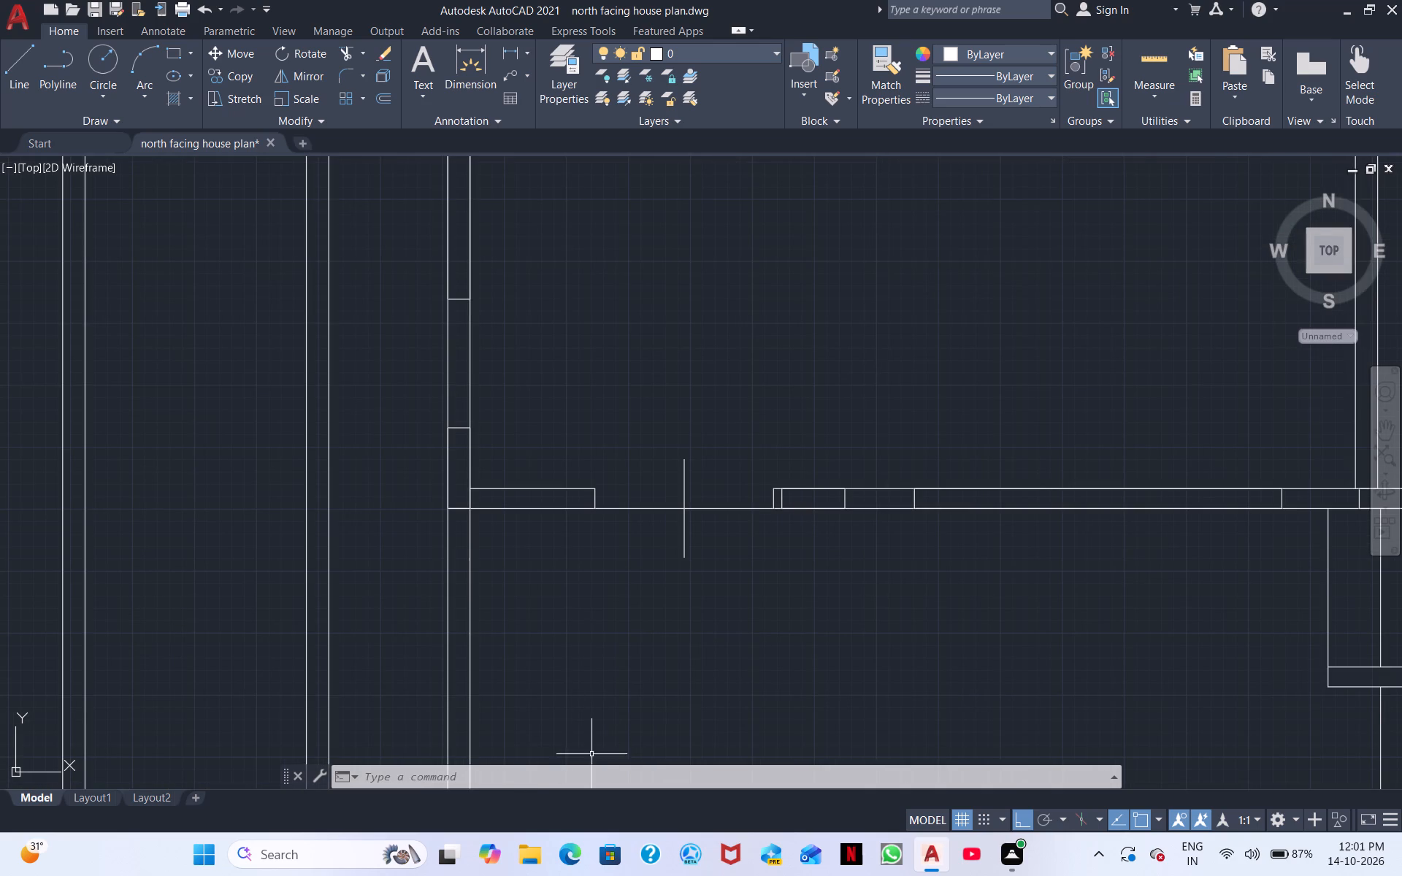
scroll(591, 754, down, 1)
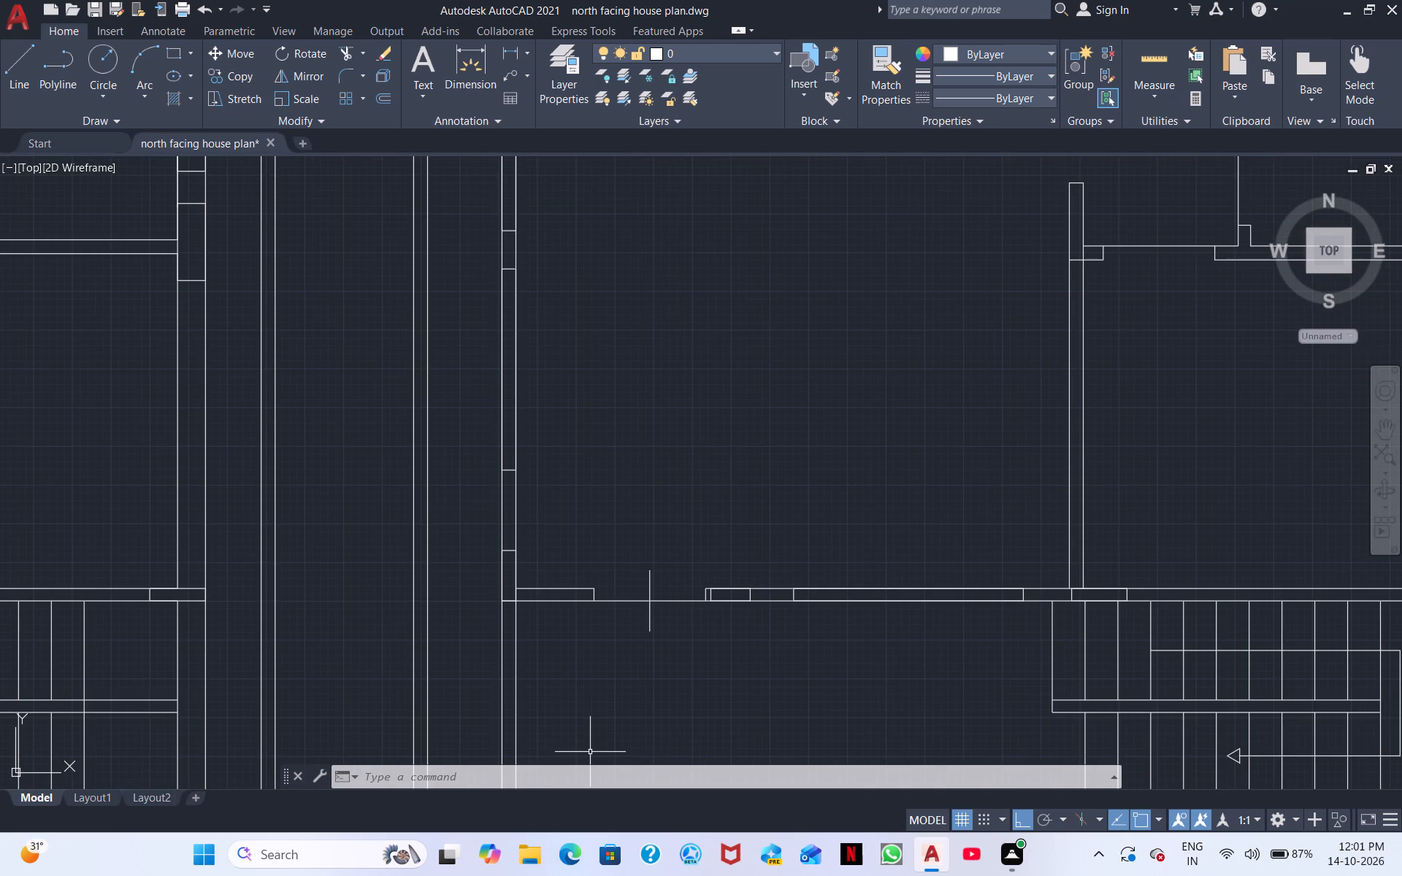
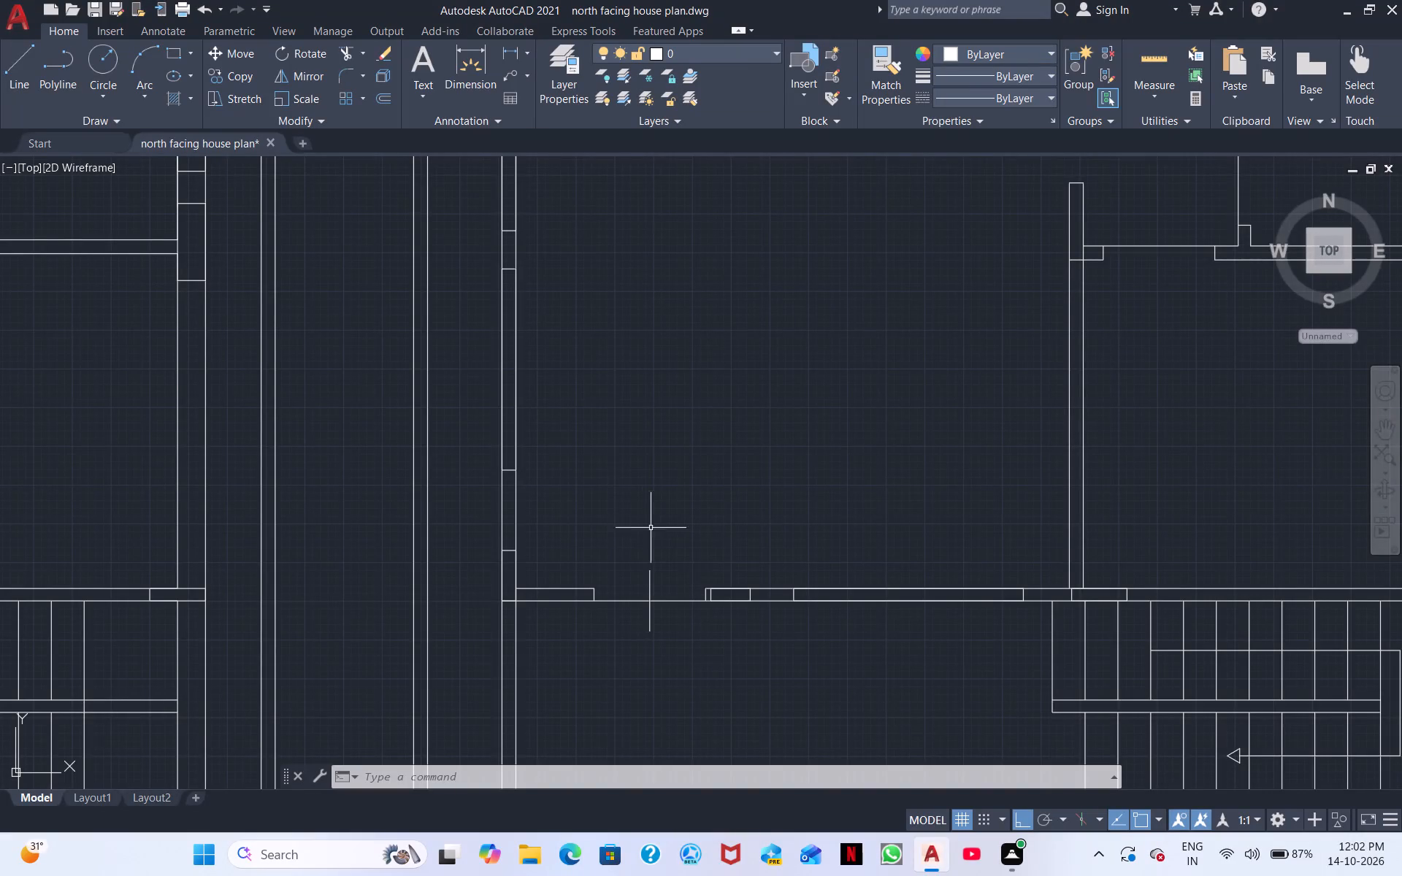
Examine the second plan copy and the room layout of the neighbouring western house plan.
scroll(659, 432, down, 1)
middle_drag(708, 415, 678, 445)
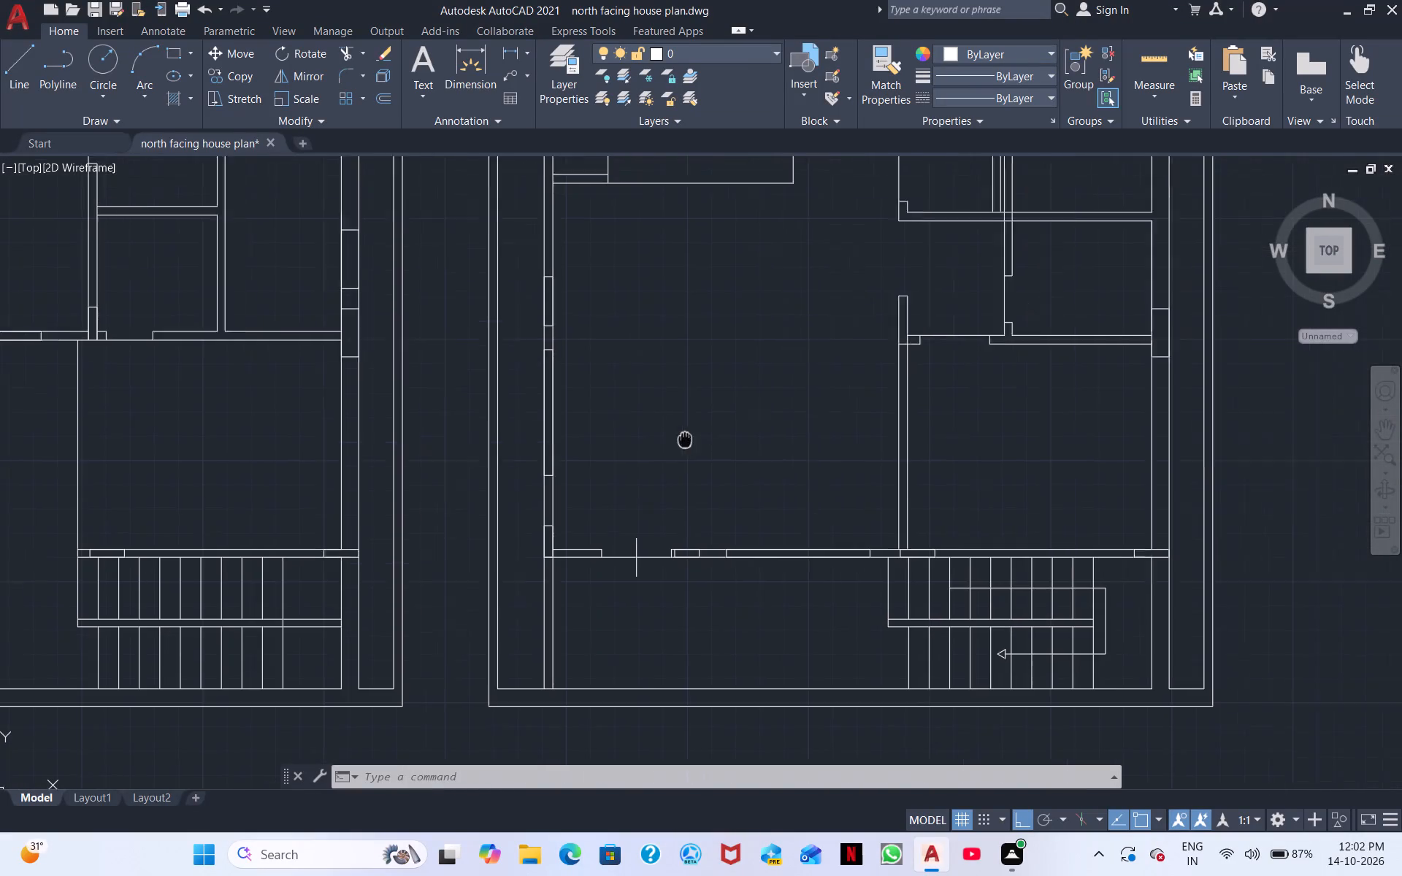
middle_drag(678, 445, 540, 535)
scroll(558, 516, down, 1)
middle_drag(564, 446, 566, 486)
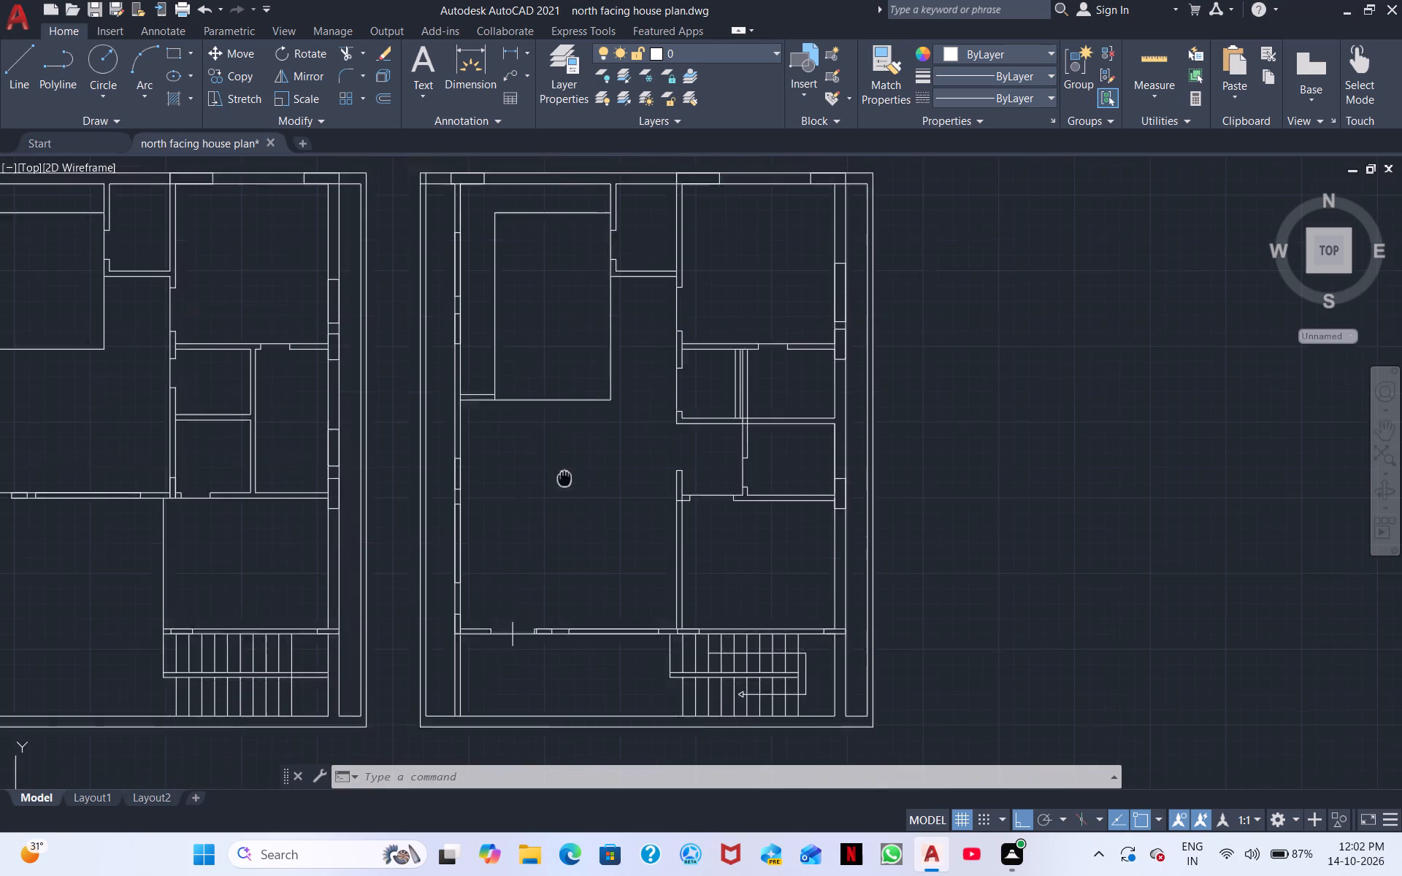
middle_drag(566, 486, 616, 645)
middle_drag(626, 445, 645, 501)
scroll(600, 509, down, 1)
middle_drag(534, 523, 708, 470)
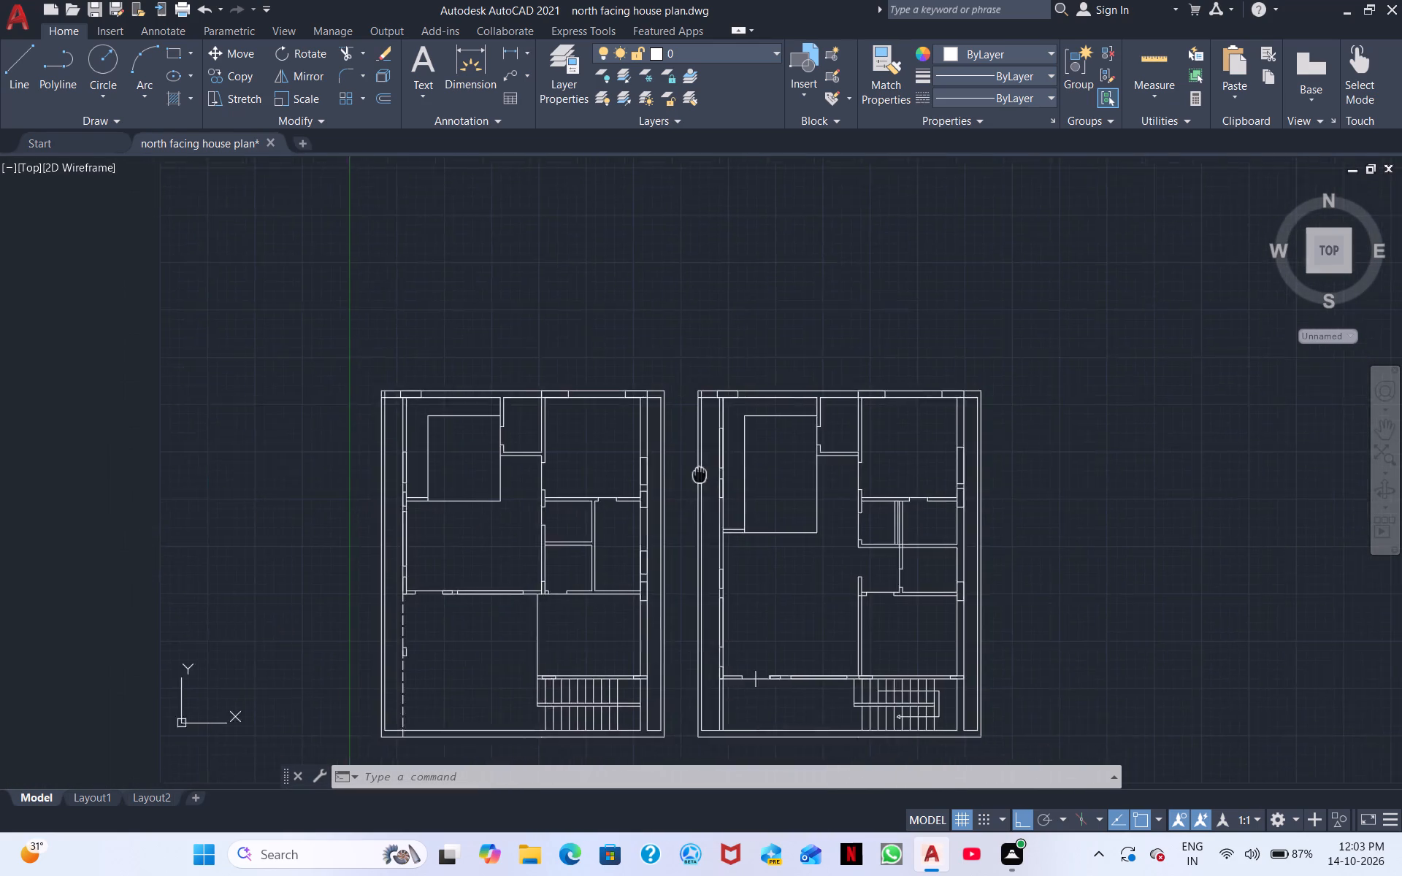
middle_drag(708, 470, 787, 450)
scroll(591, 486, up, 2)
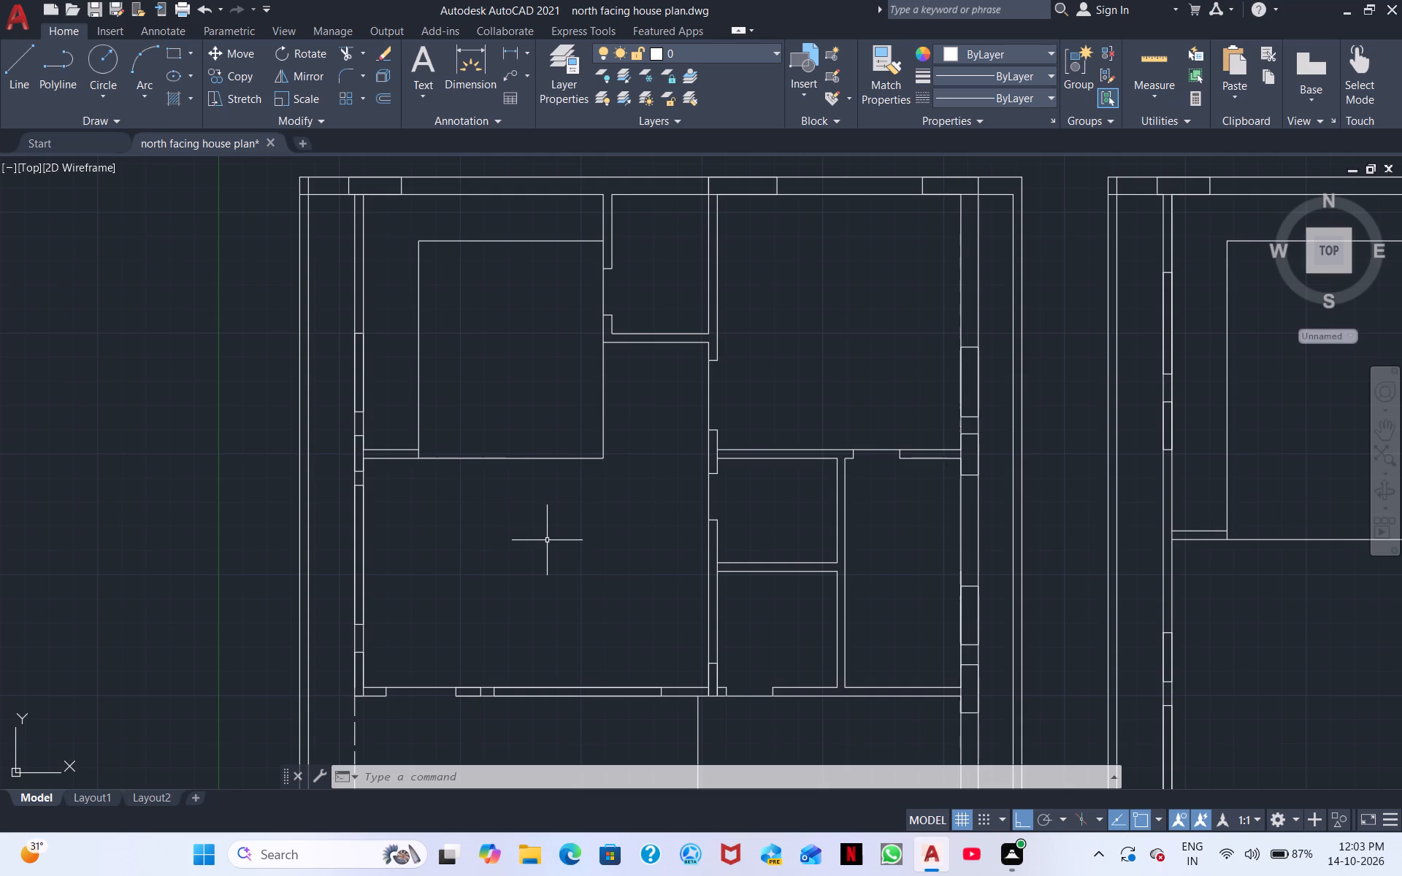
middle_drag(451, 518, 535, 520)
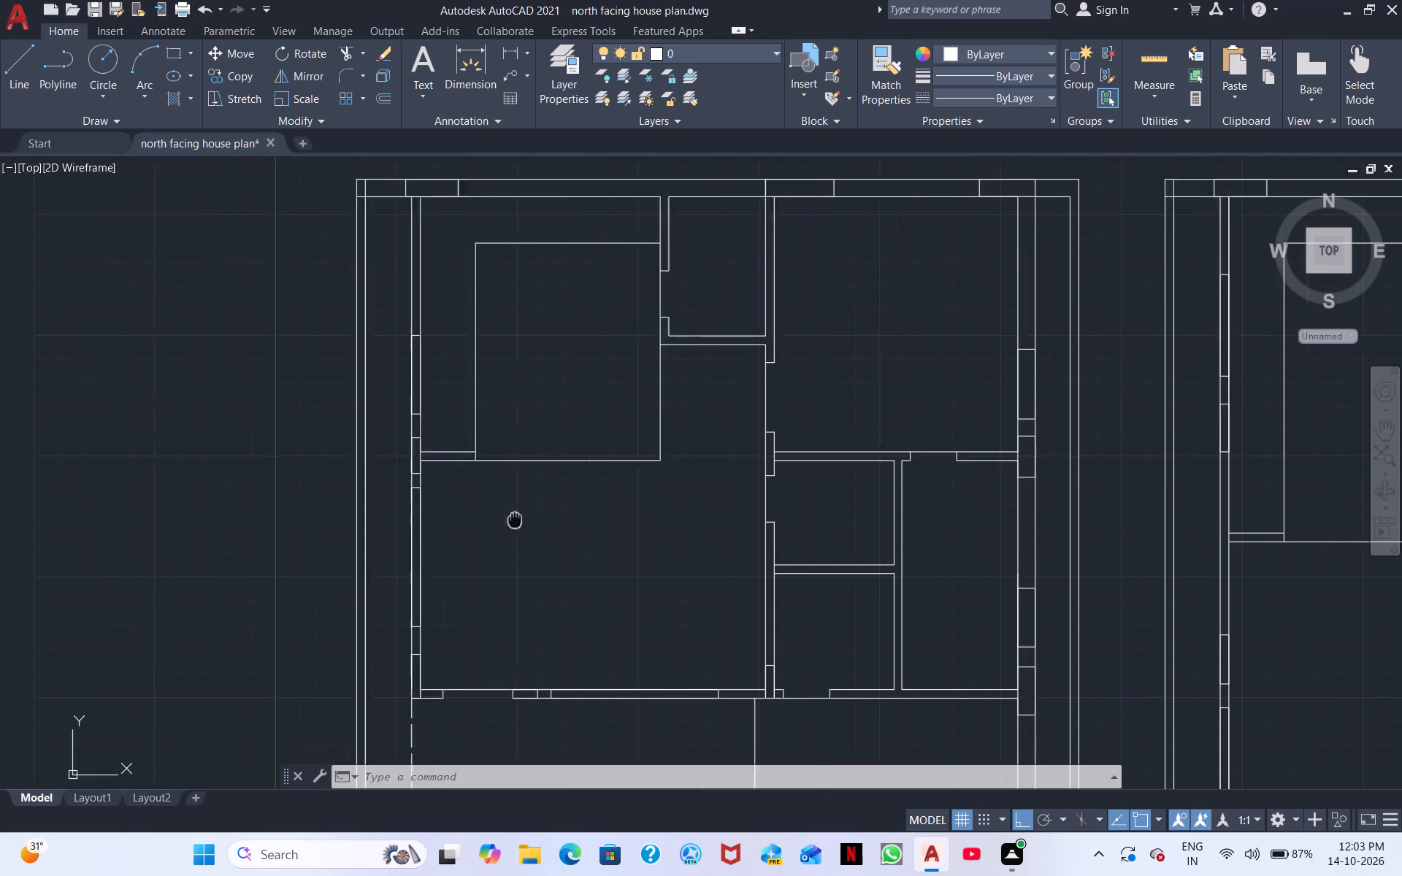
middle_drag(535, 520, 582, 520)
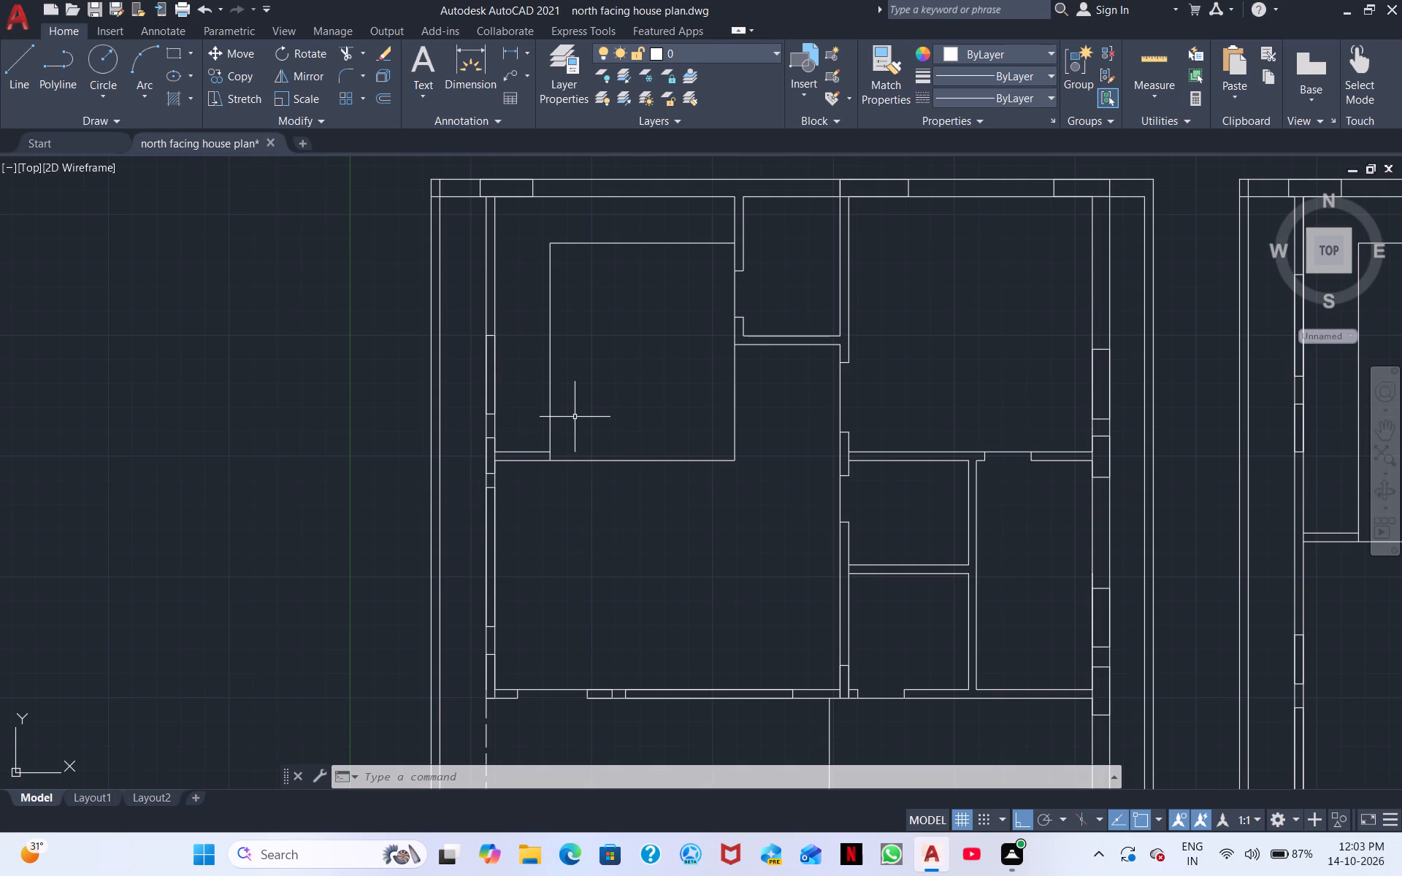
scroll(575, 417, up, 1)
scroll(575, 417, down, 1)
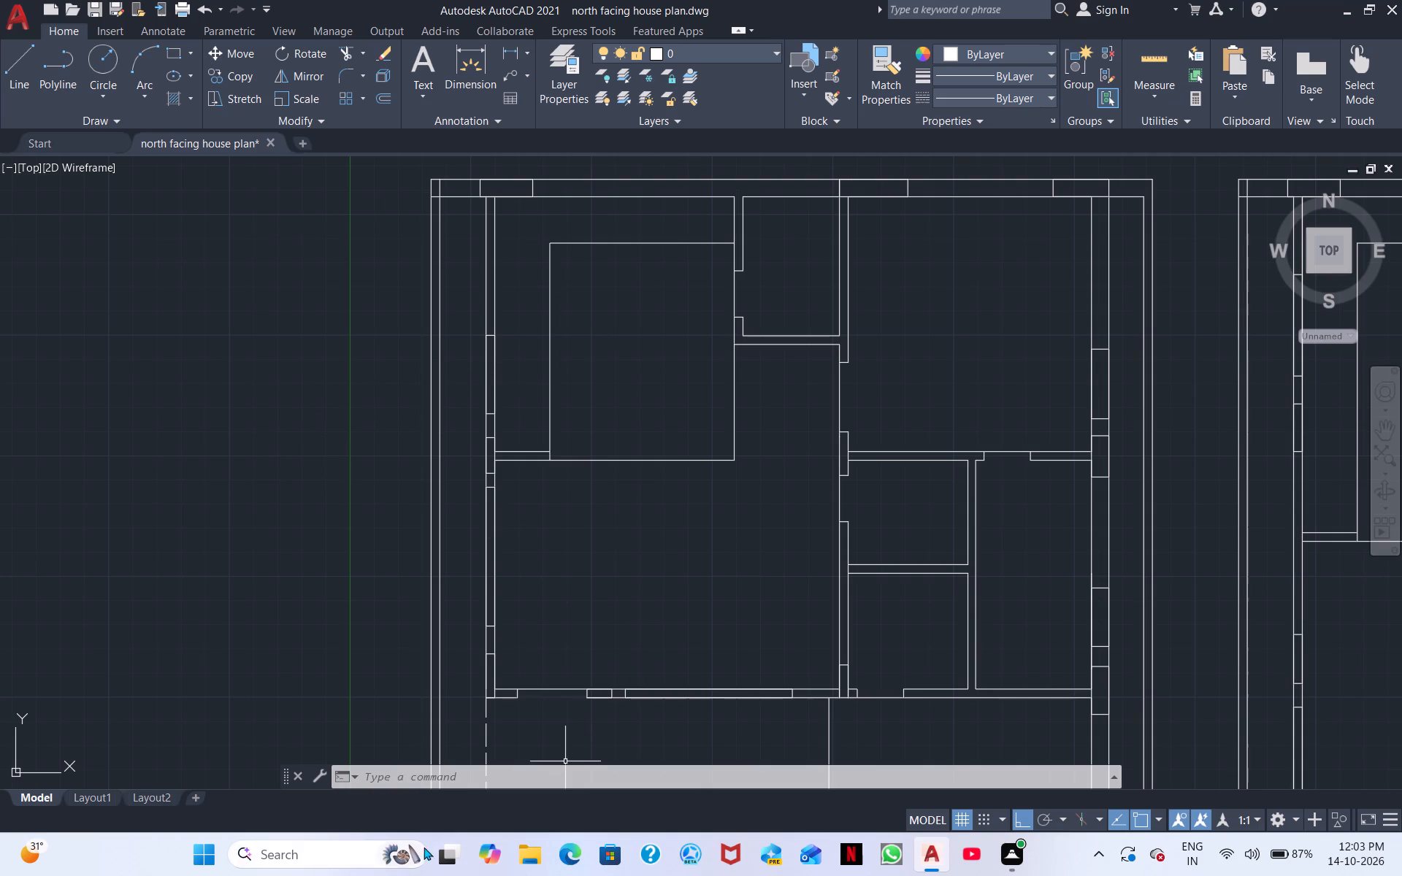
Open DesignCenter and browse from the Sample folder through en-us and DesignCenter to the blocks of Kitchens.dwg.
click(453, 774)
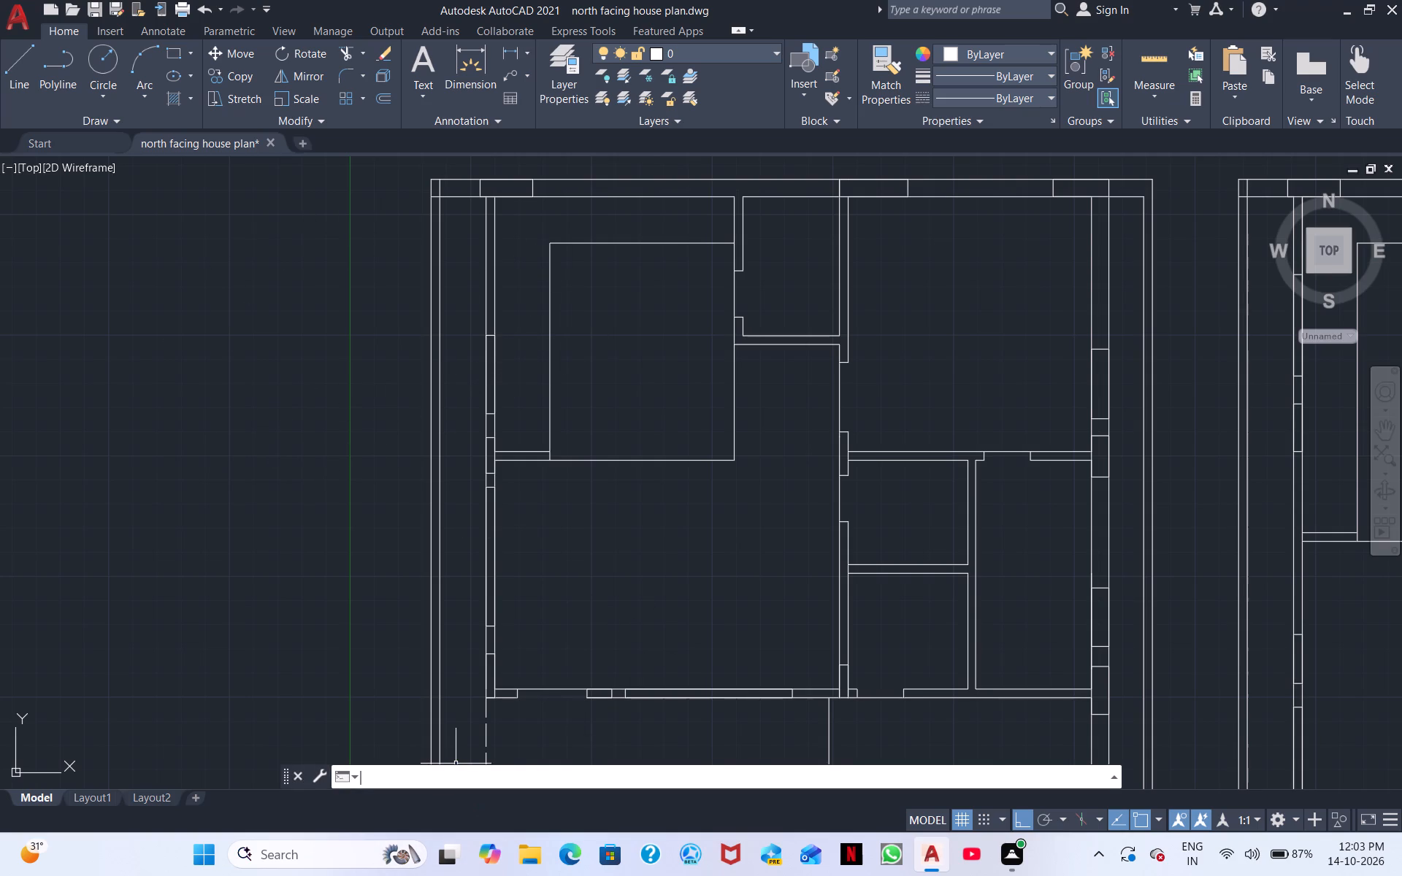
key(d)
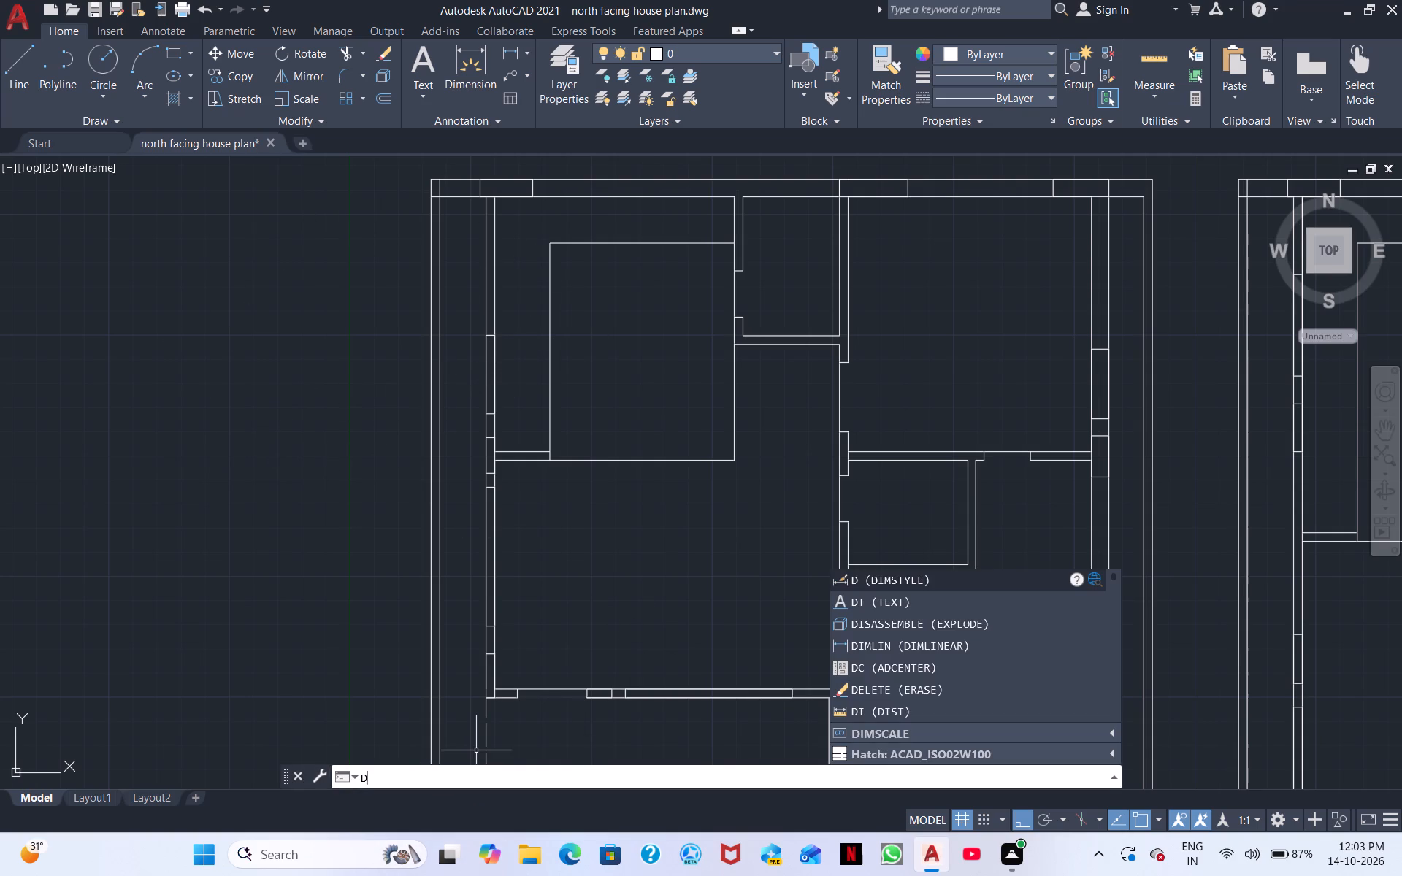
key(p)
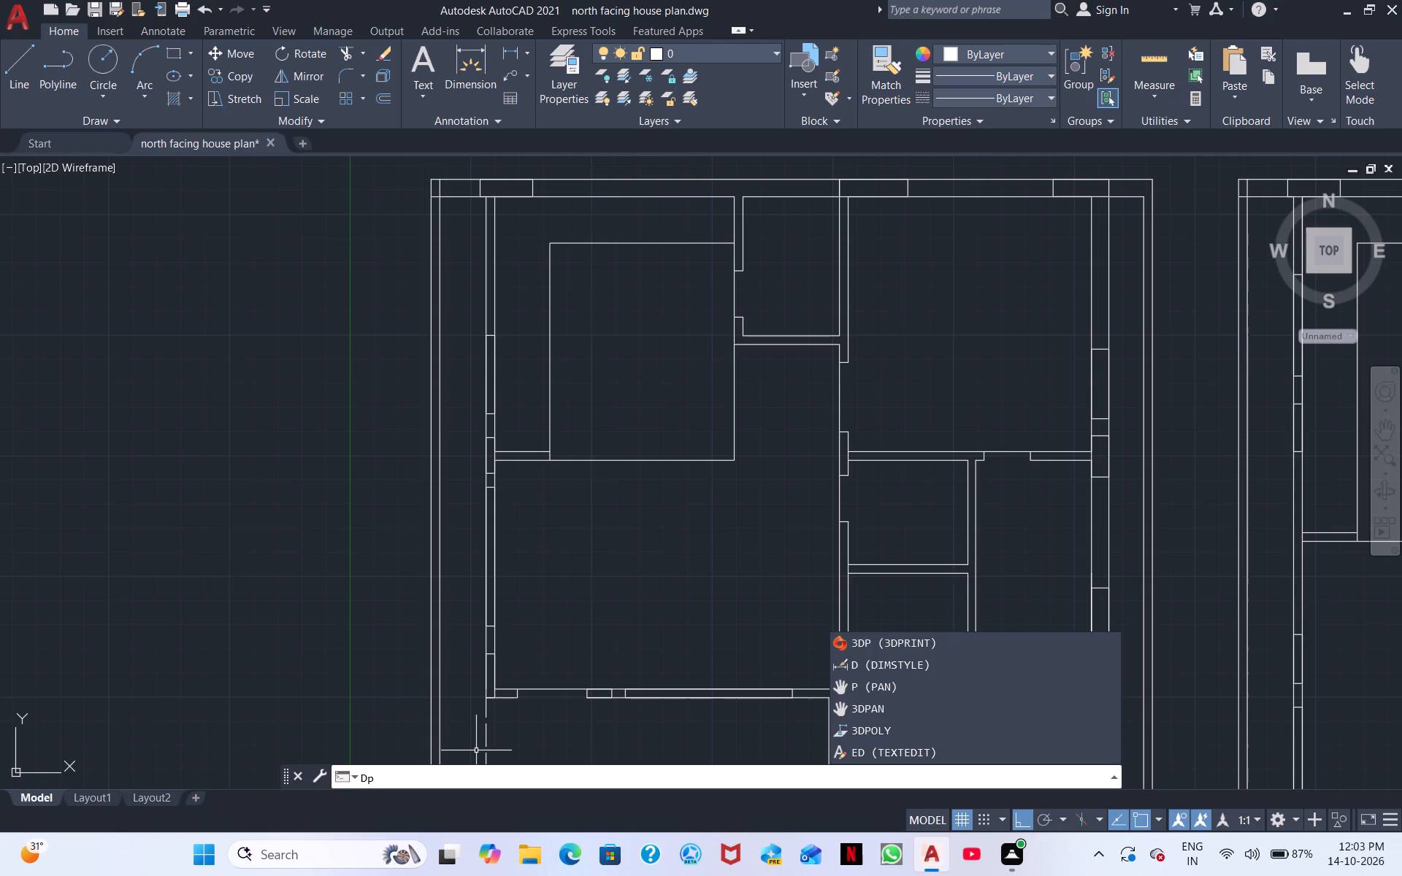
key(BackSpace)
text(c)
key(space)
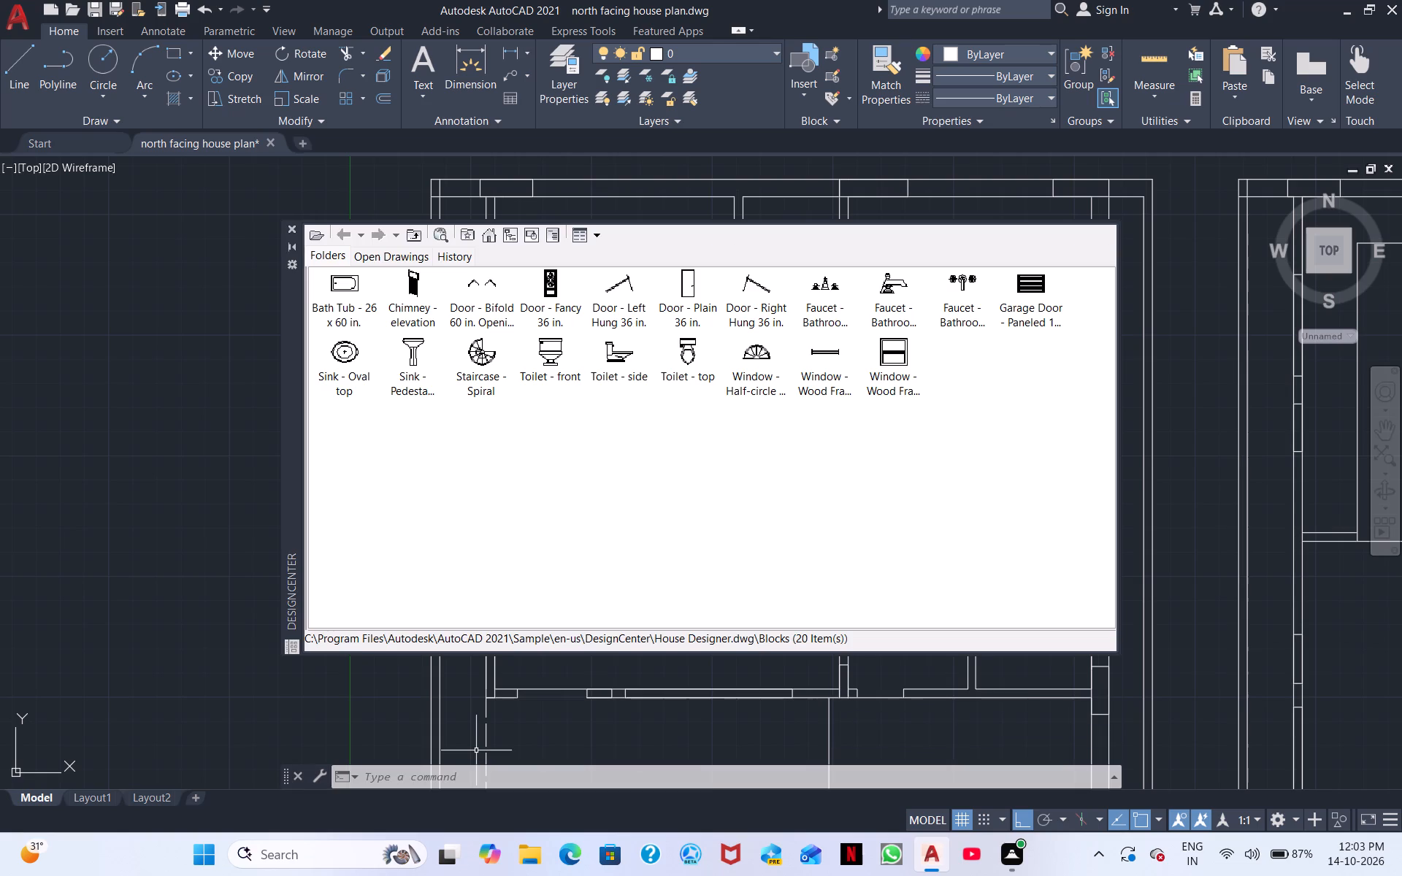
click(486, 228)
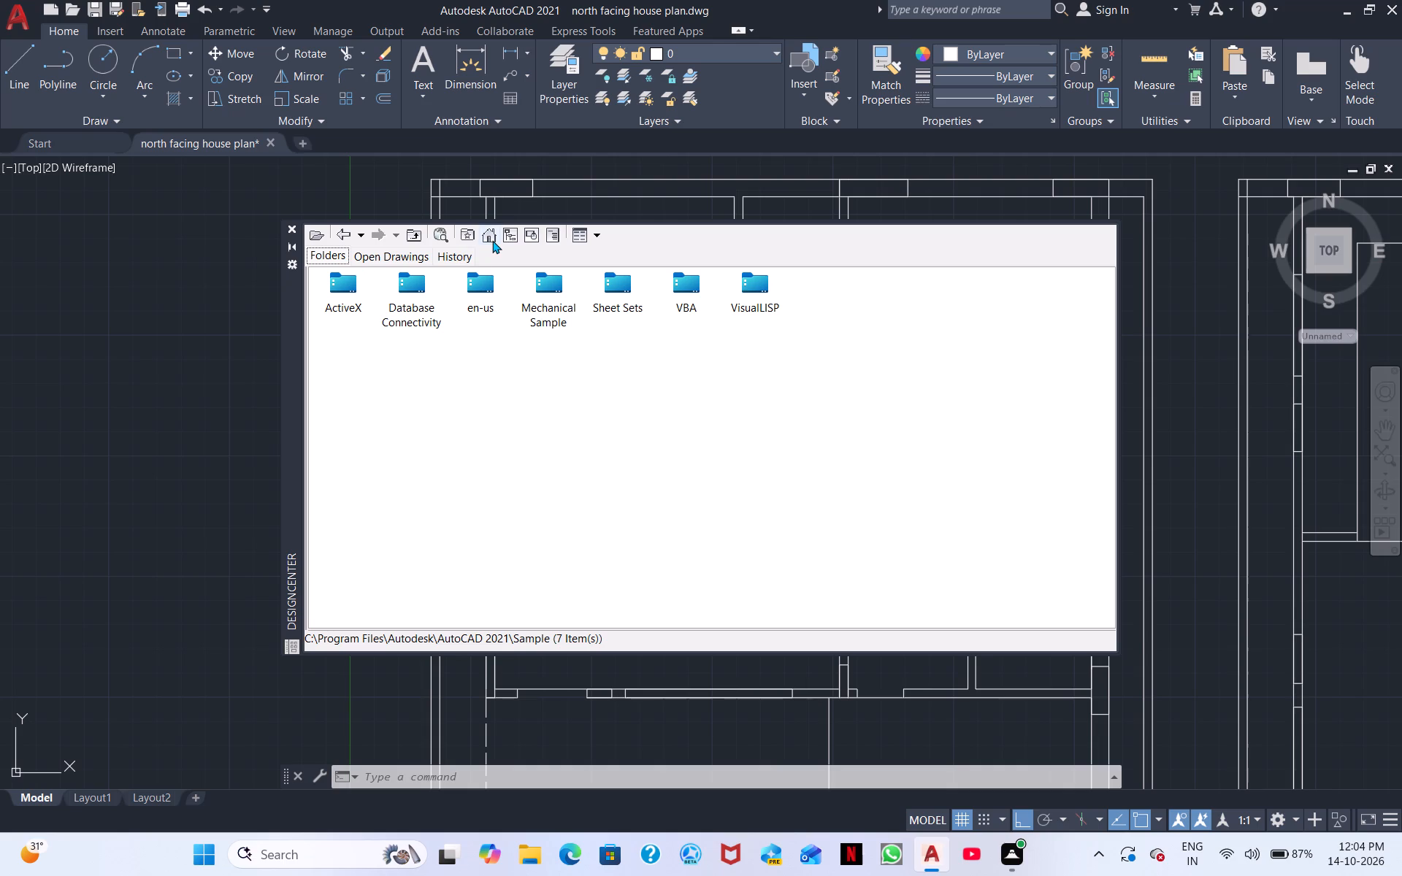
click(490, 239)
click(470, 288)
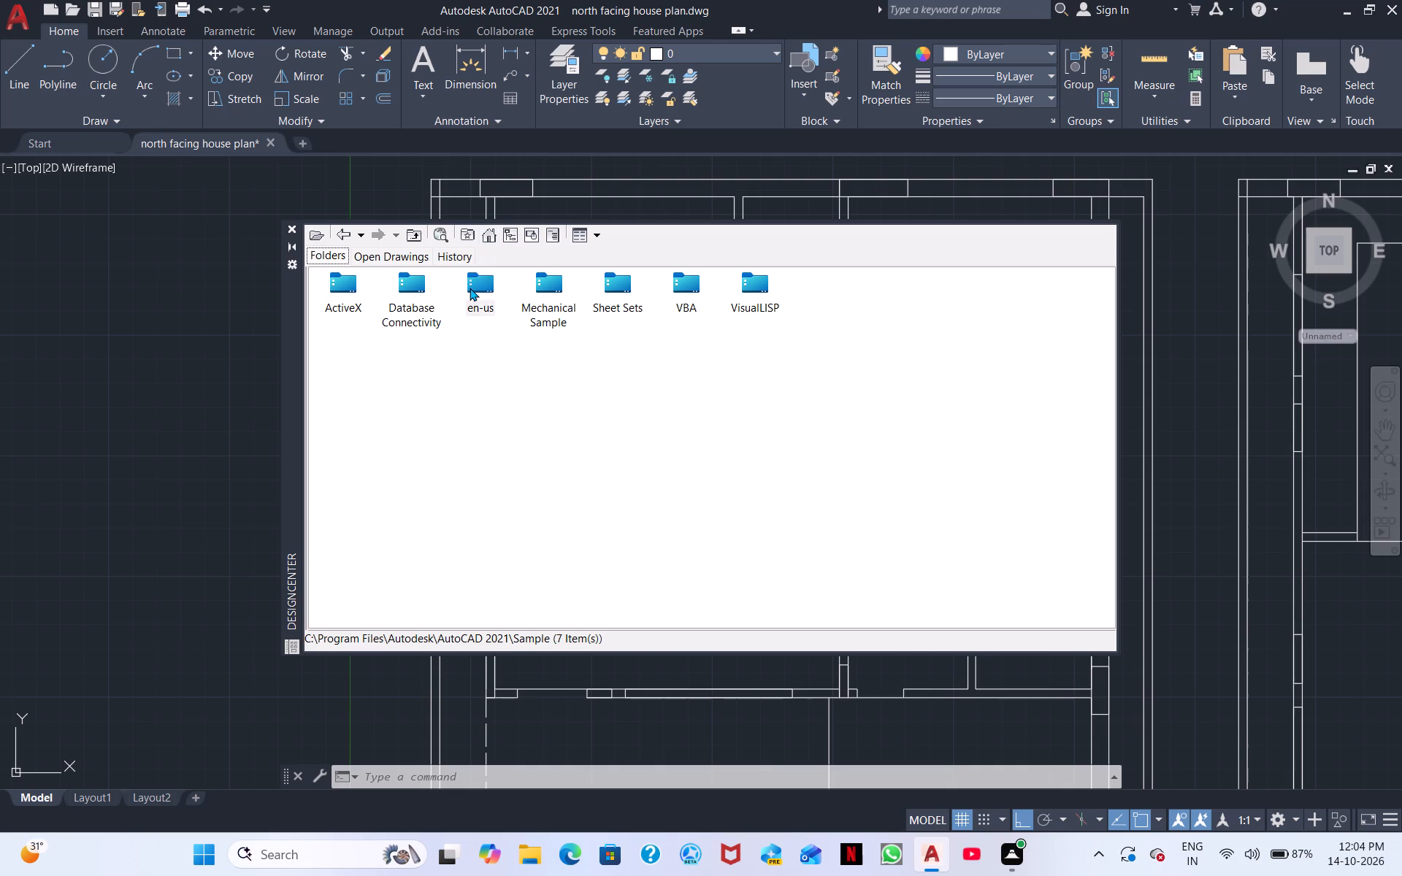
double_click(470, 288)
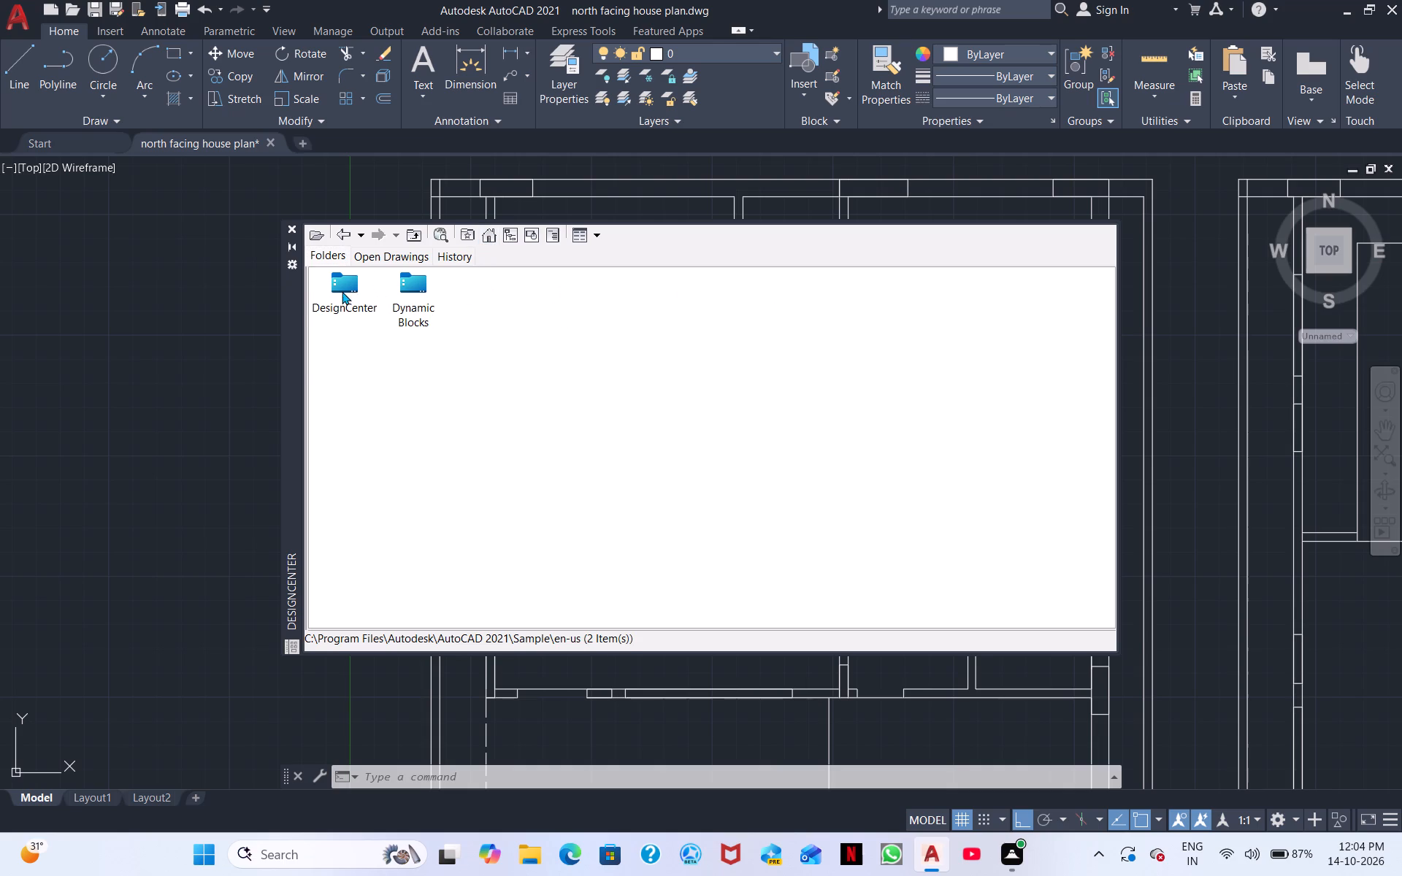
double_click(342, 291)
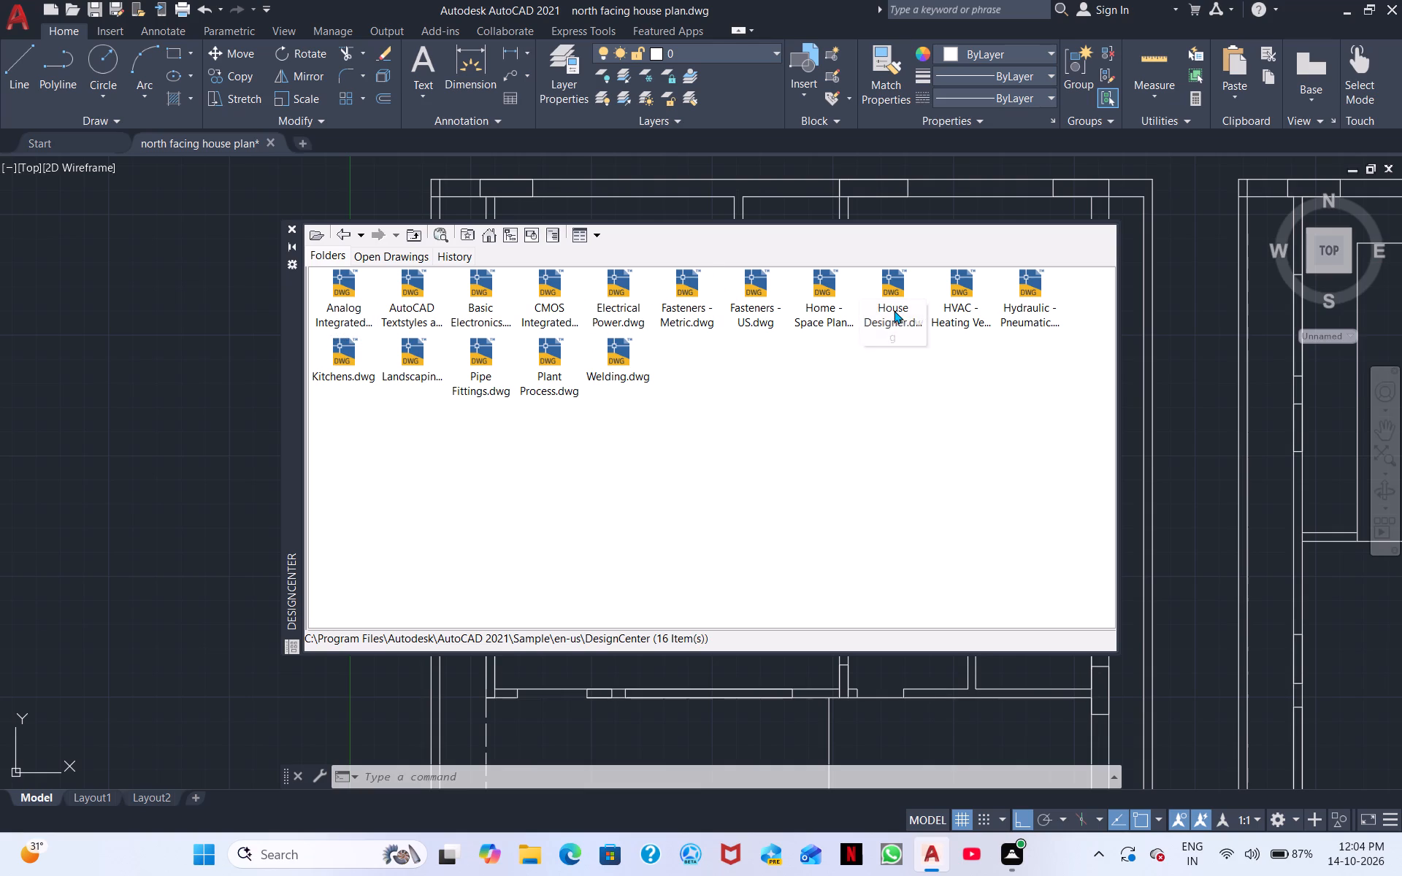
click(342, 353)
double_click(342, 353)
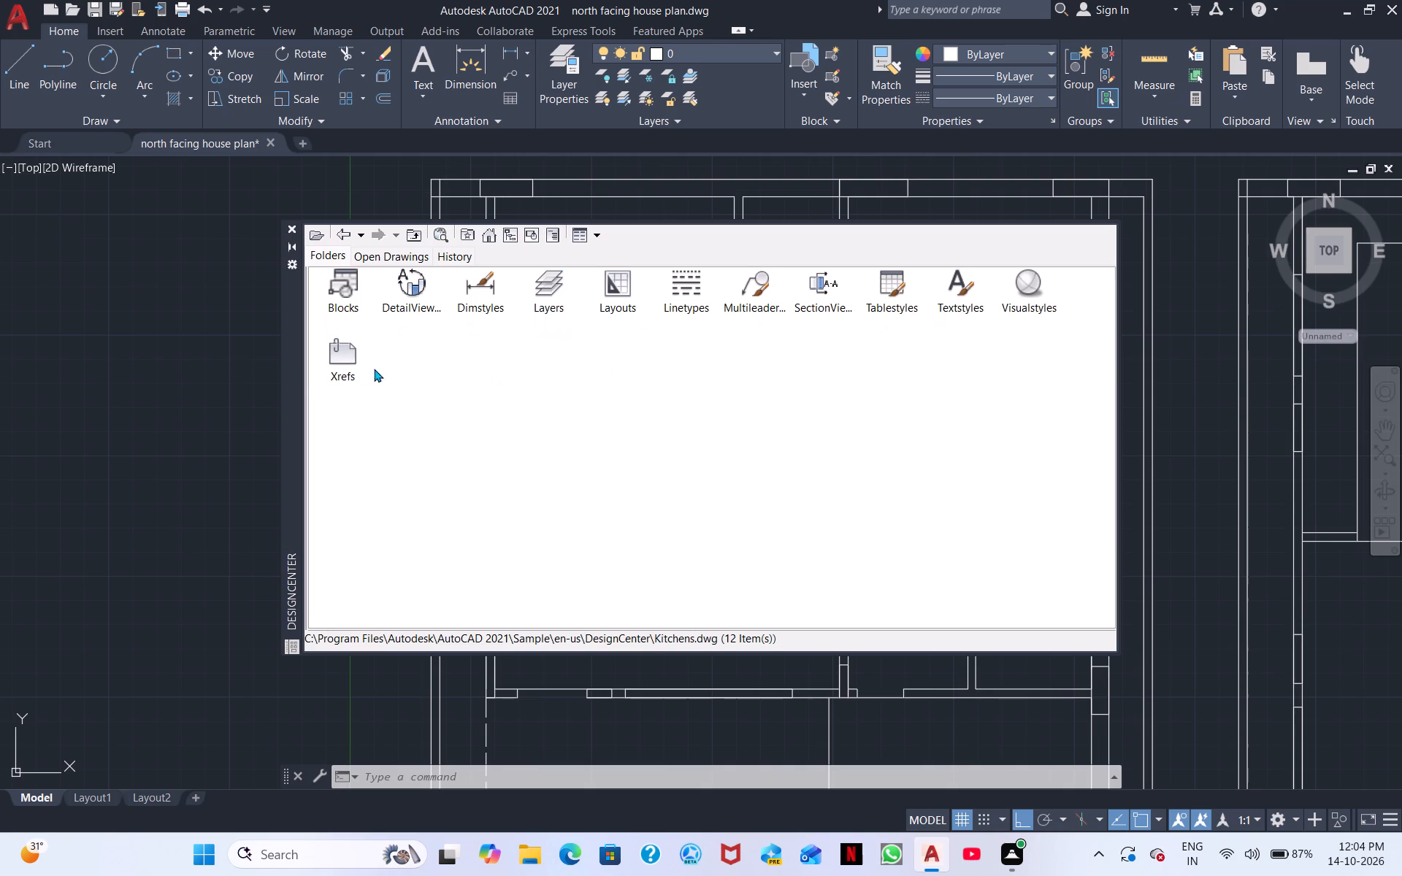
triple_click(346, 287)
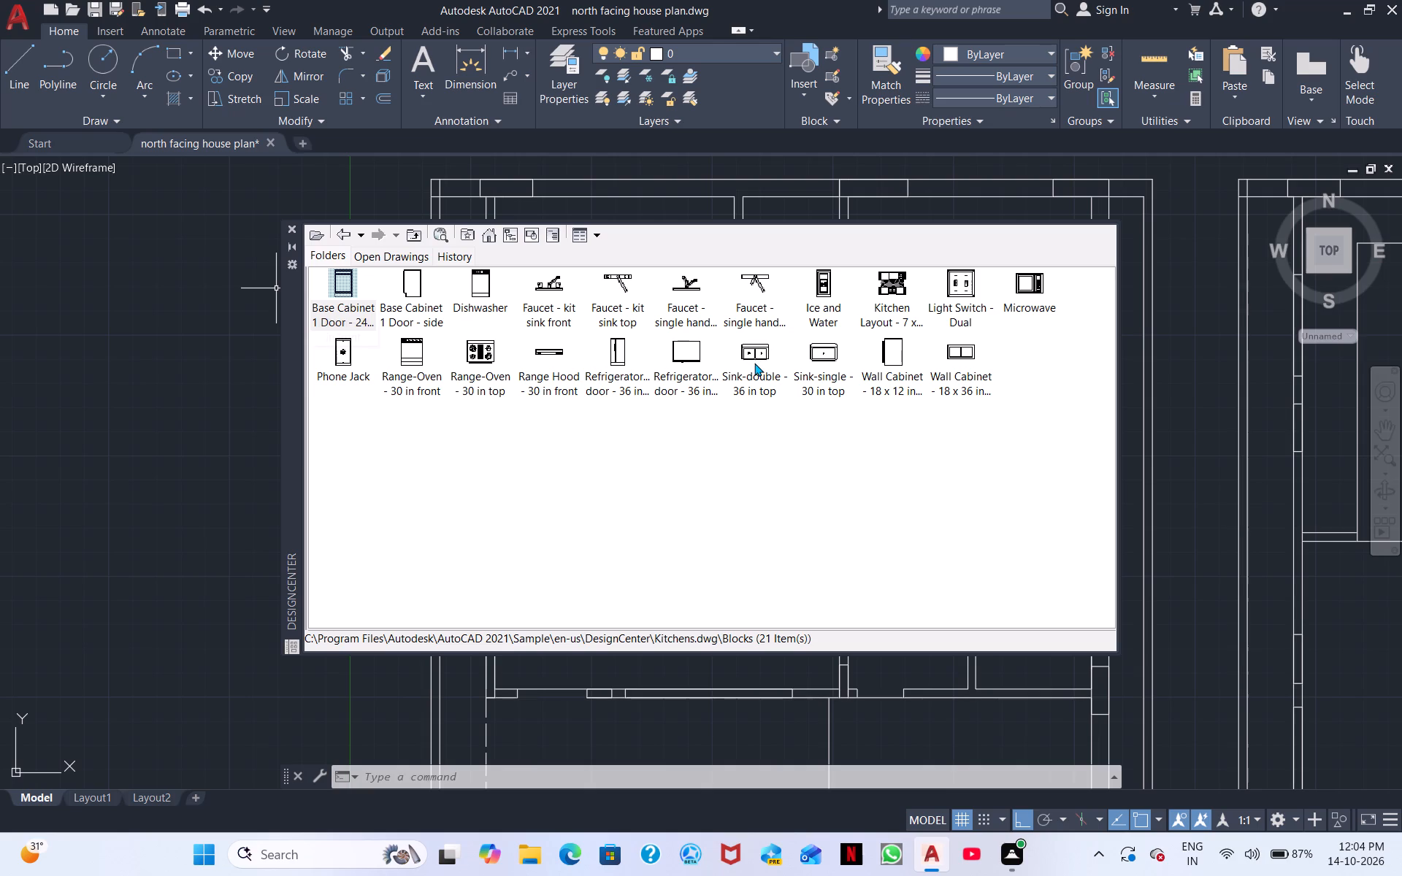
Insert the Sink-double - 36 in top block at scale 1 and angle 0 in the gap between the two house plans.
click(757, 358)
double_click(757, 361)
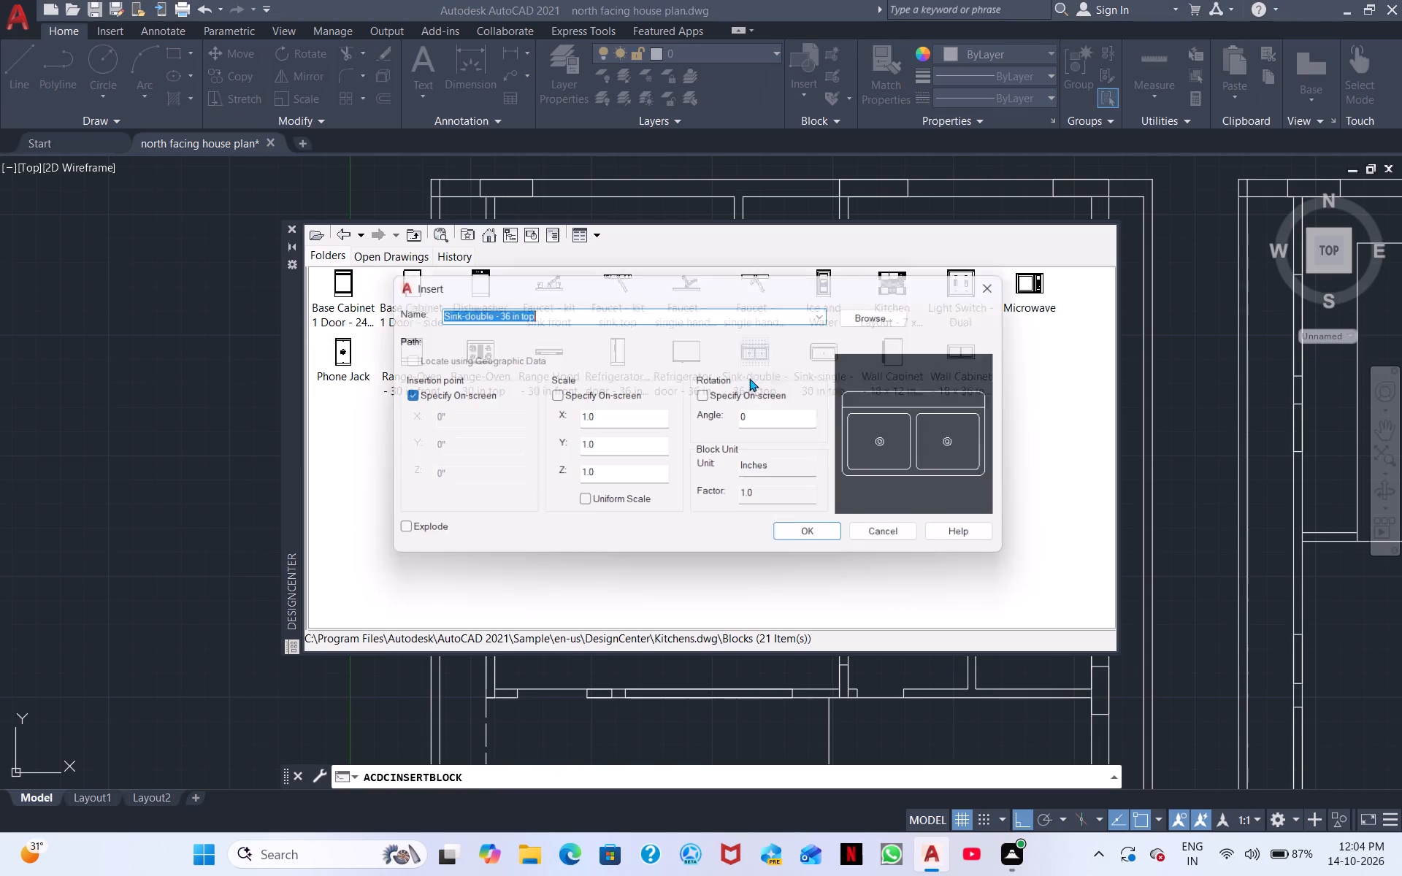
click(808, 537)
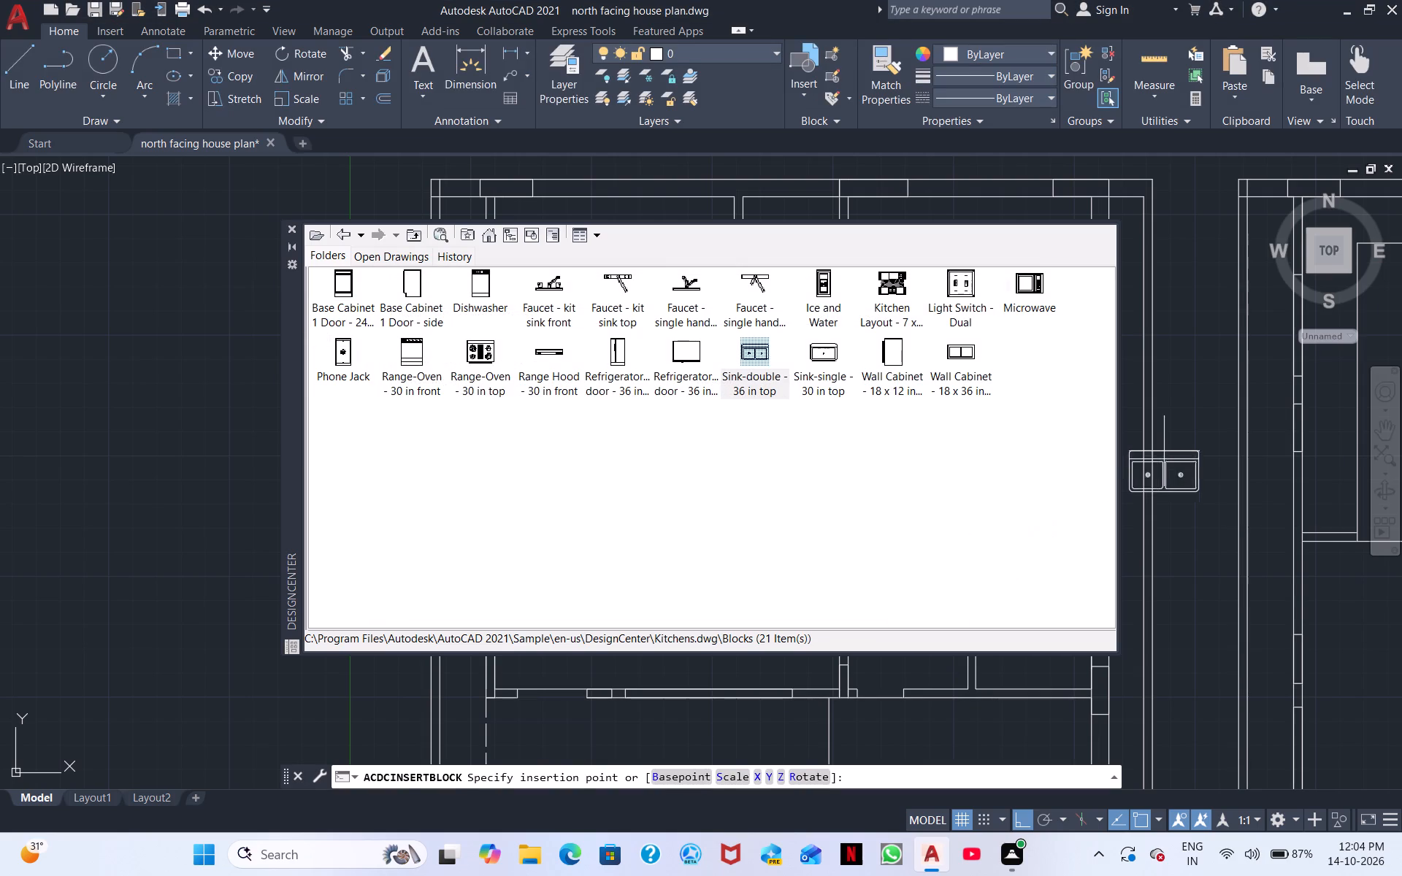
click(1195, 413)
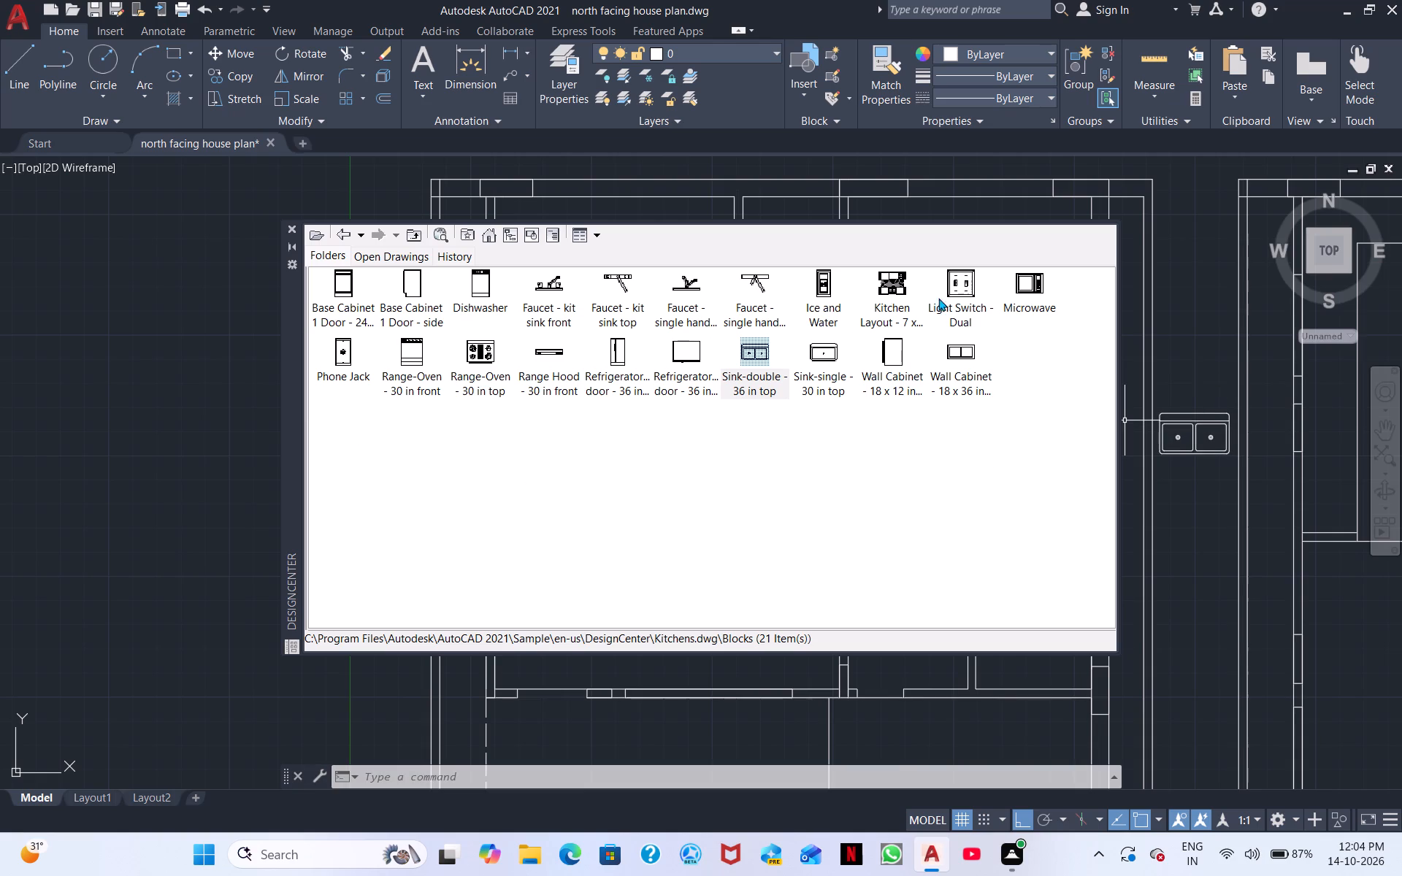
Insert the Range-Oven - 30 in top block at scale 1 just south of the double sink and close DesignCenter.
click(486, 360)
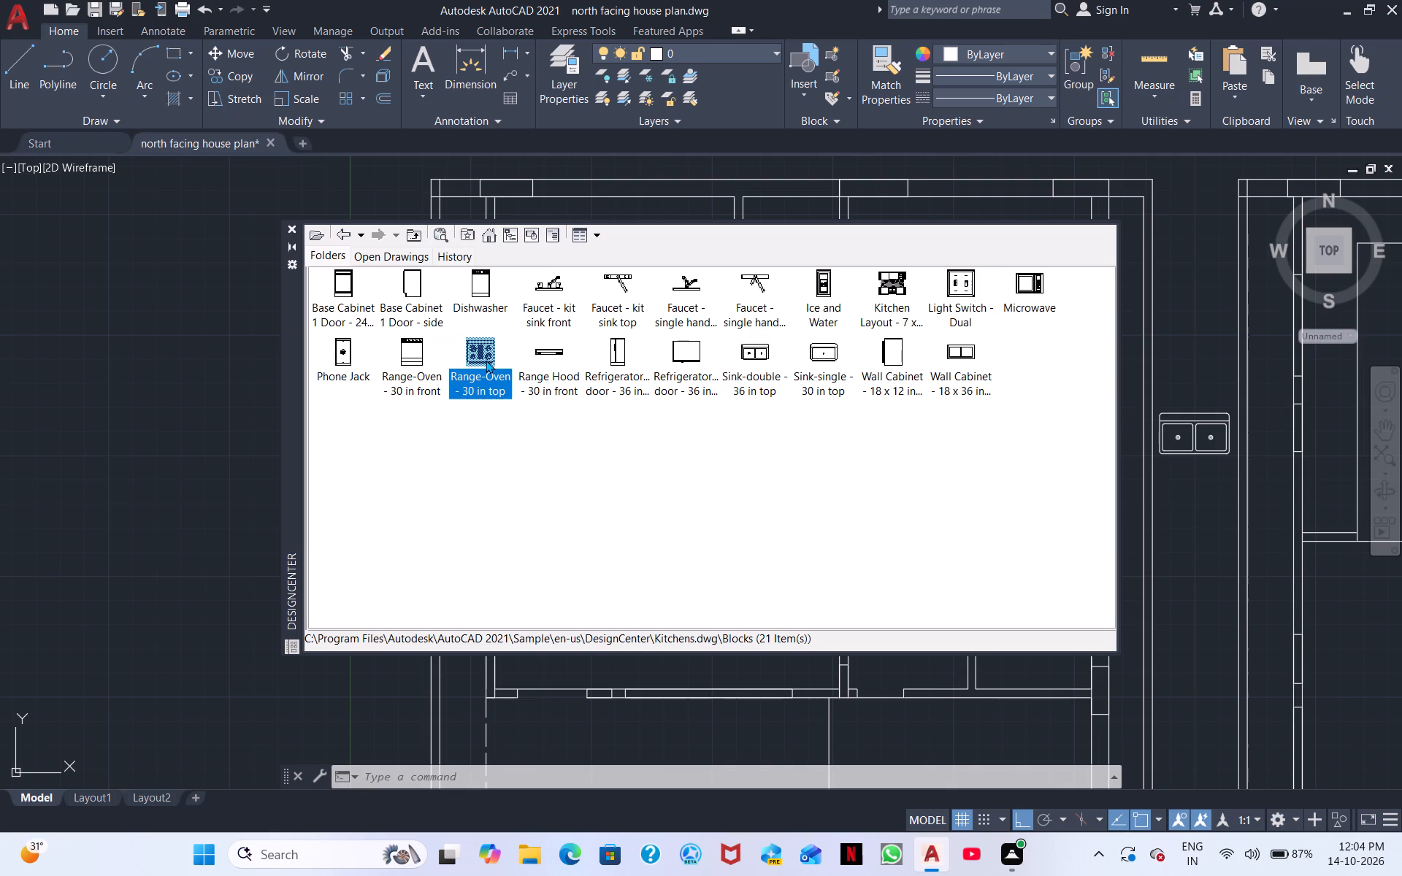
double_click(472, 361)
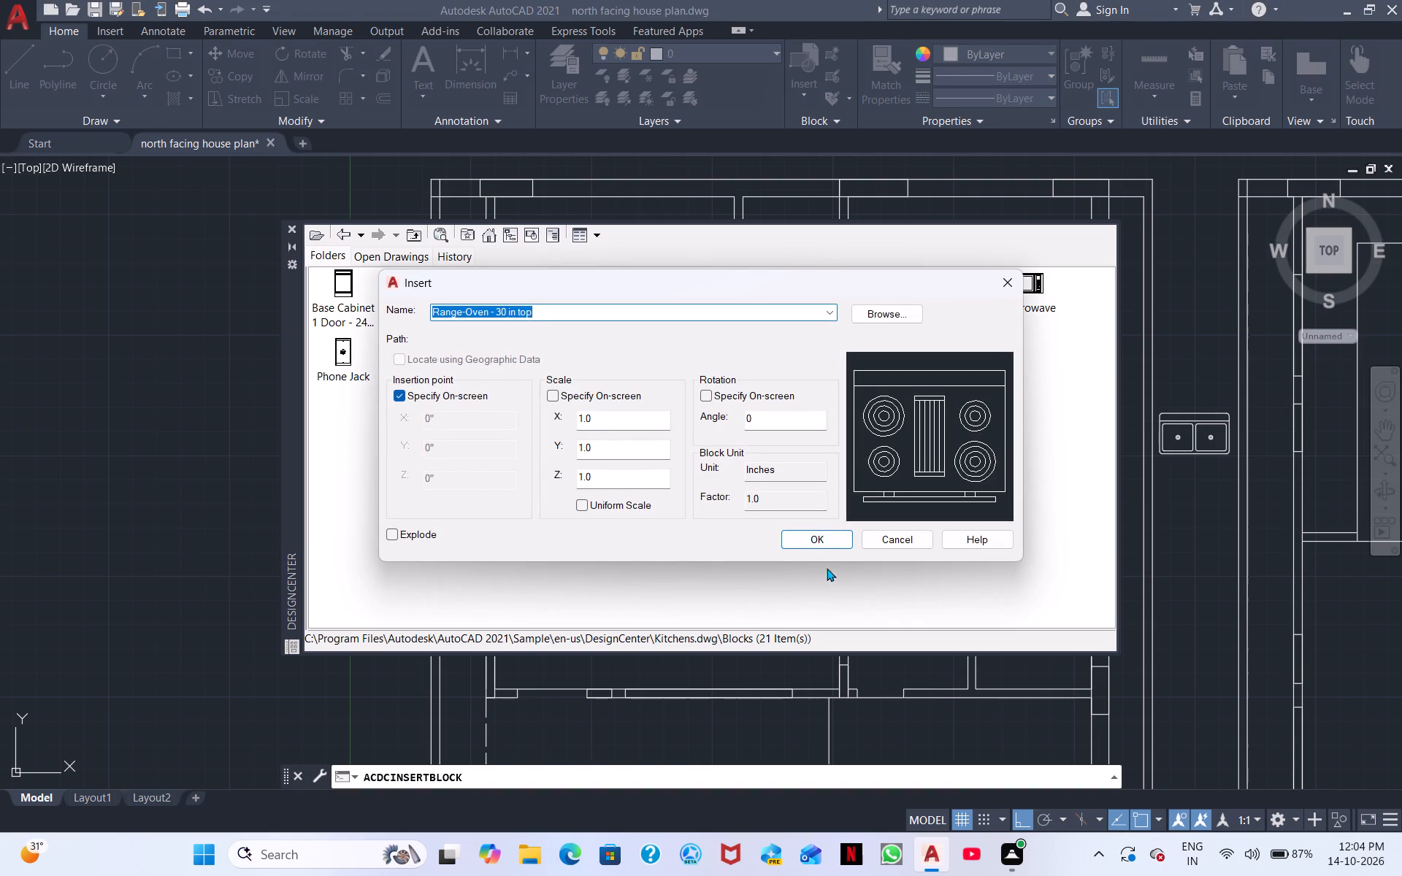
click(829, 544)
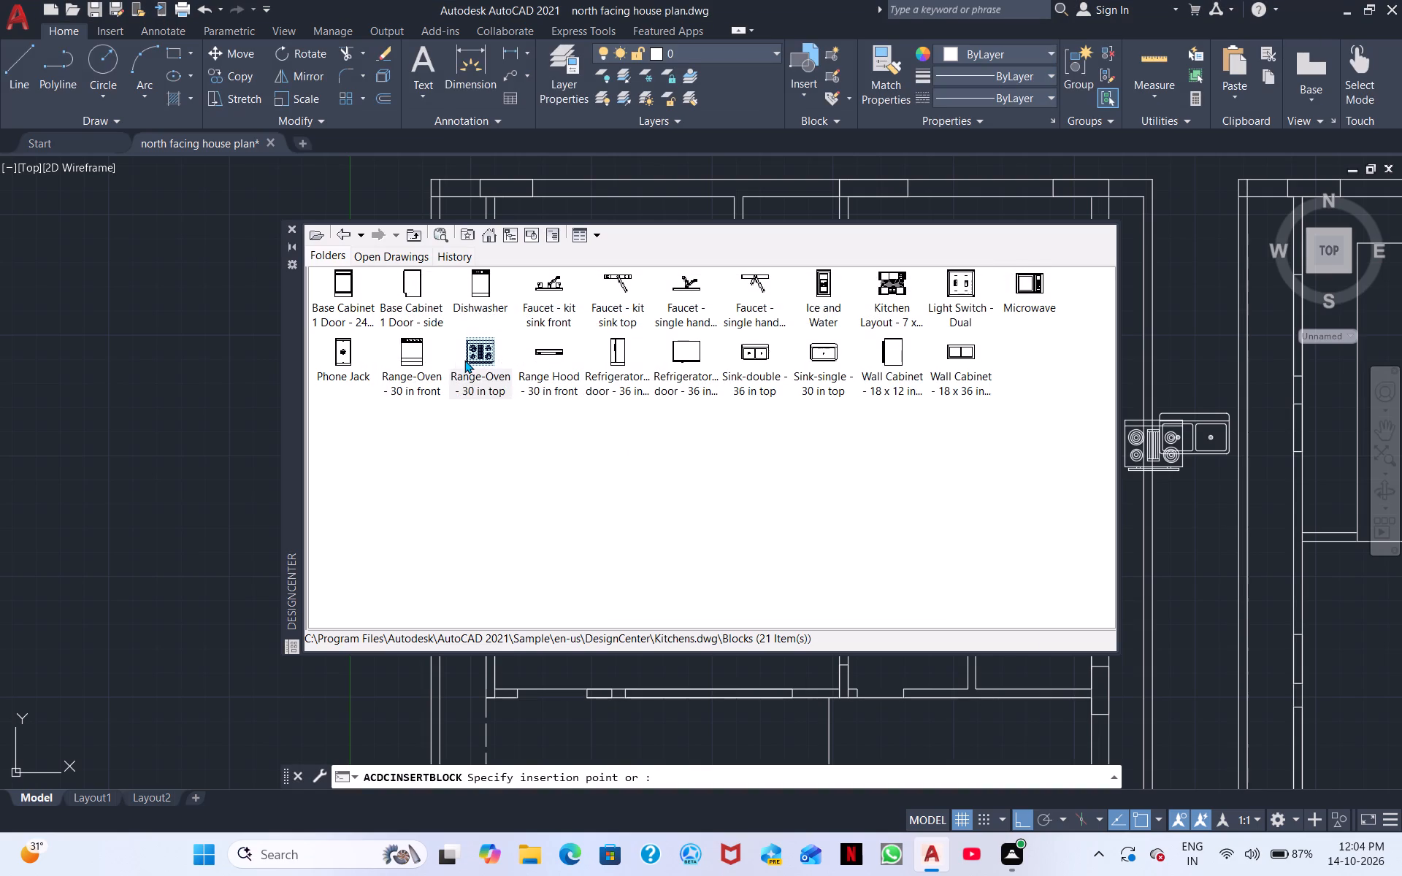
click(464, 360)
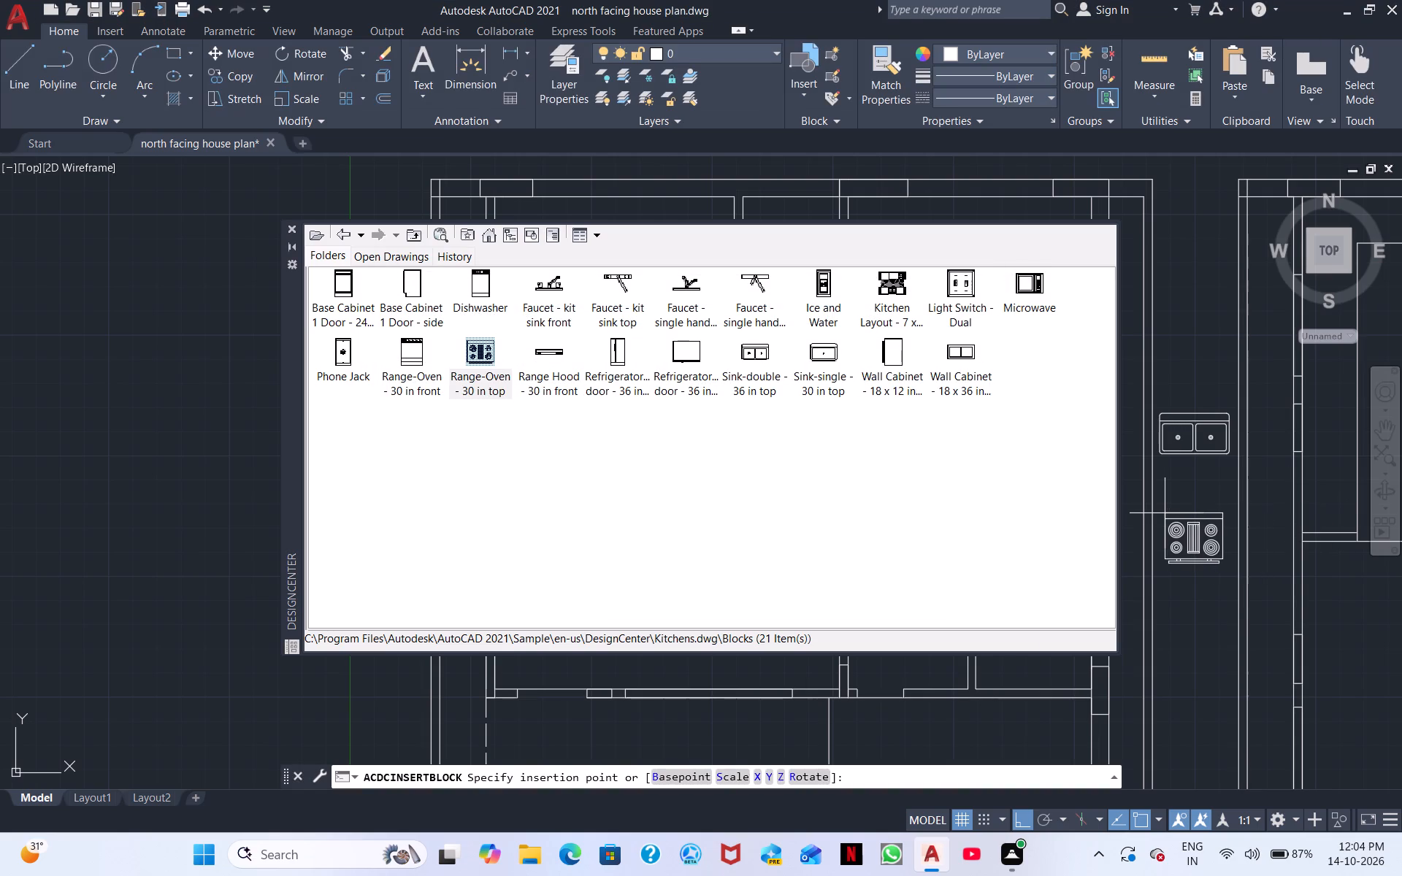
click(1165, 512)
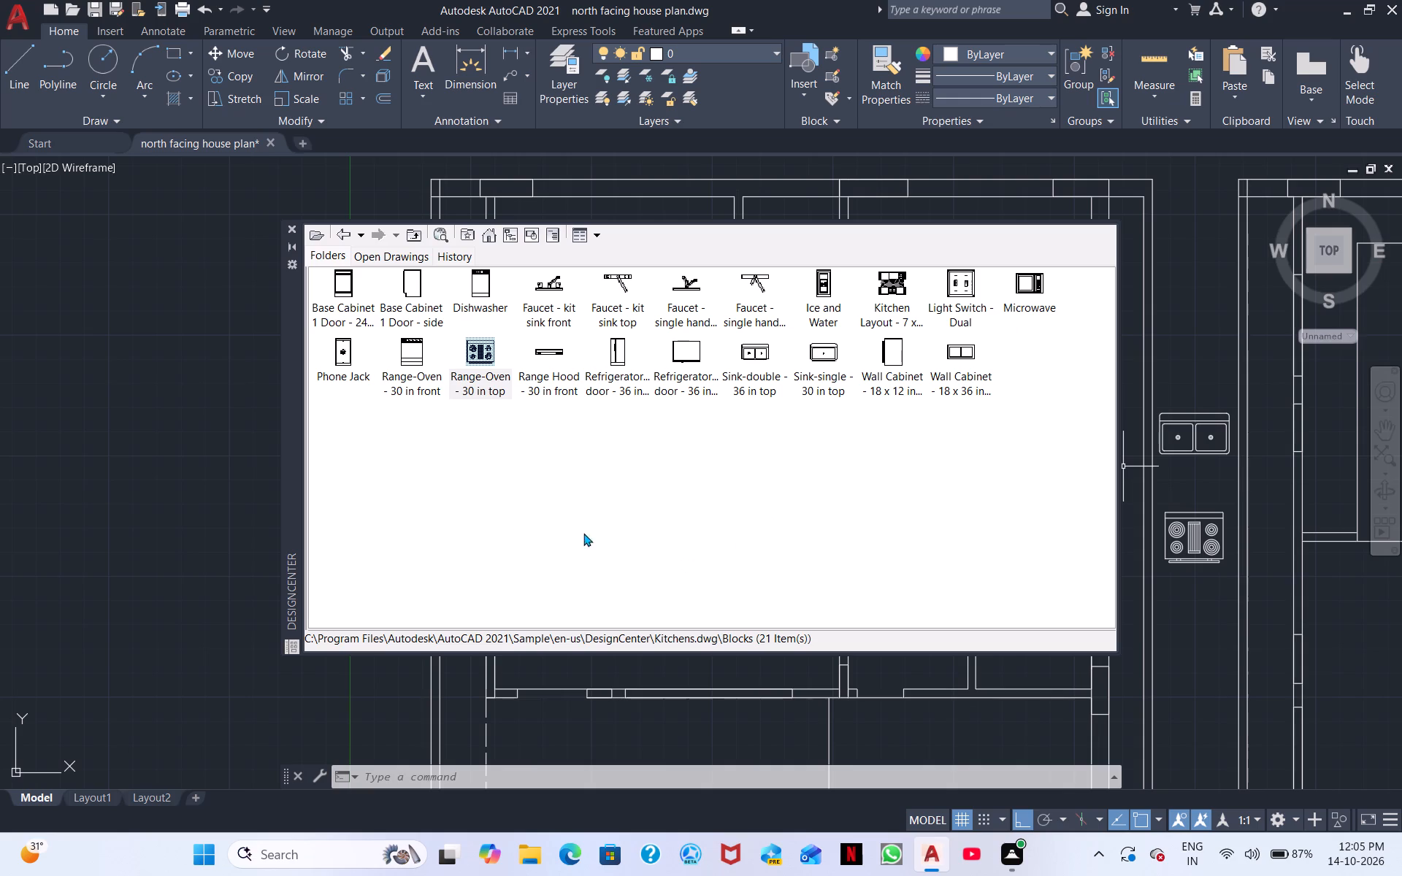
click(294, 226)
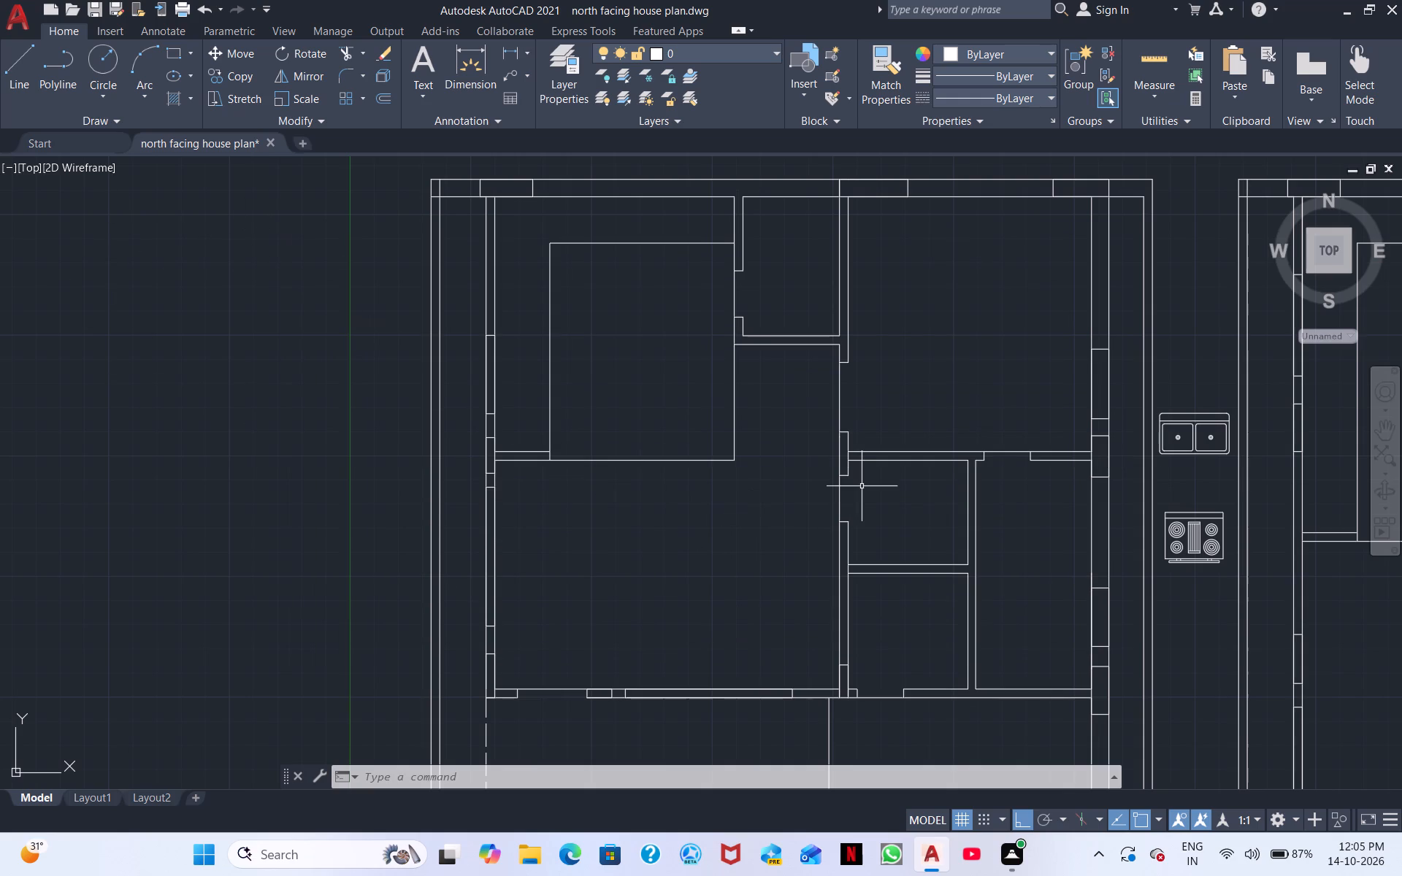
Rotate the double sink block 90° counterclockwise about a point on its south edge.
click(1184, 462)
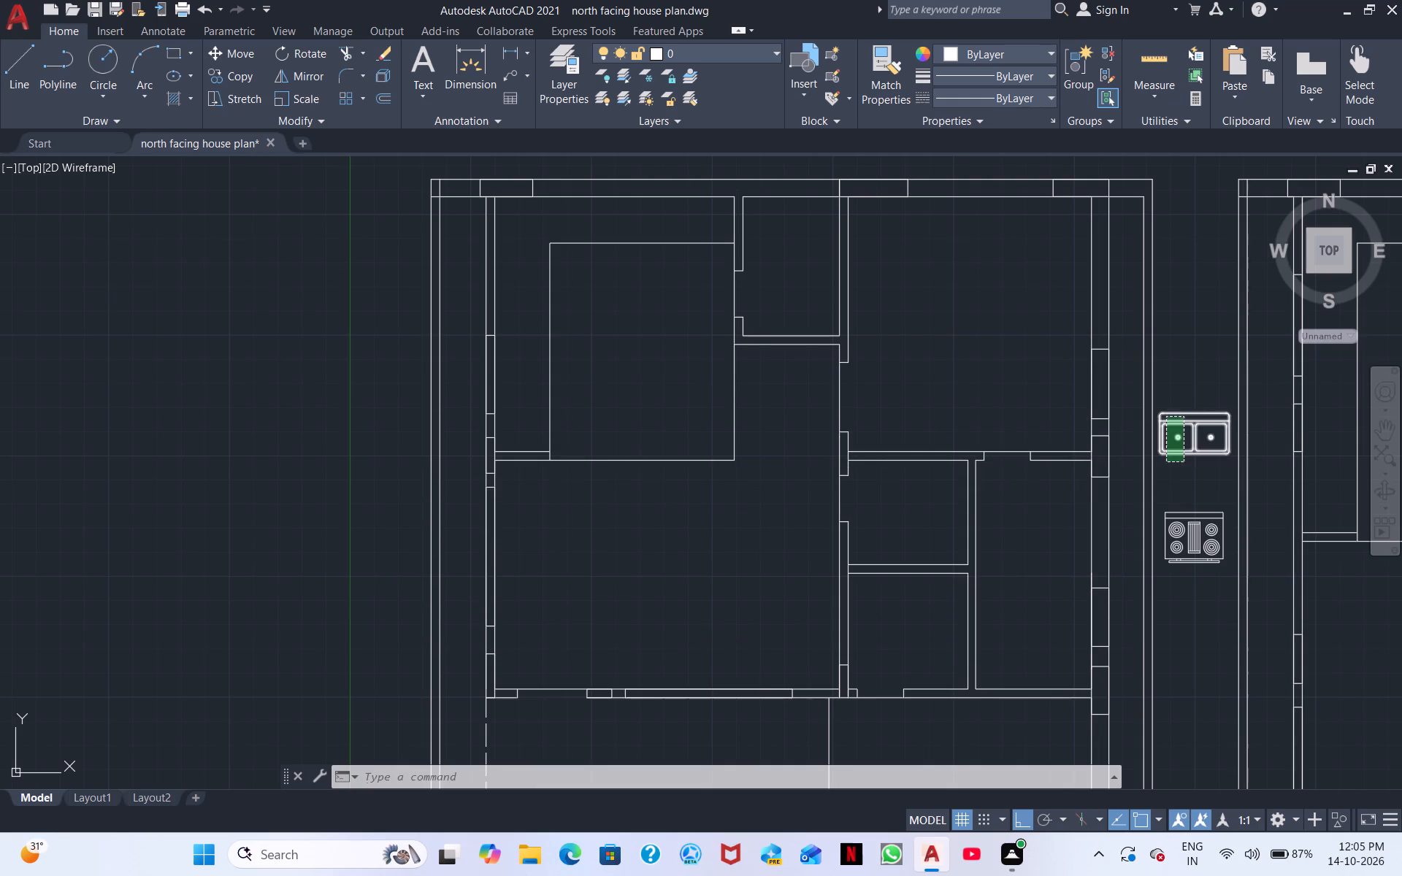
click(1166, 417)
right_click(1166, 417)
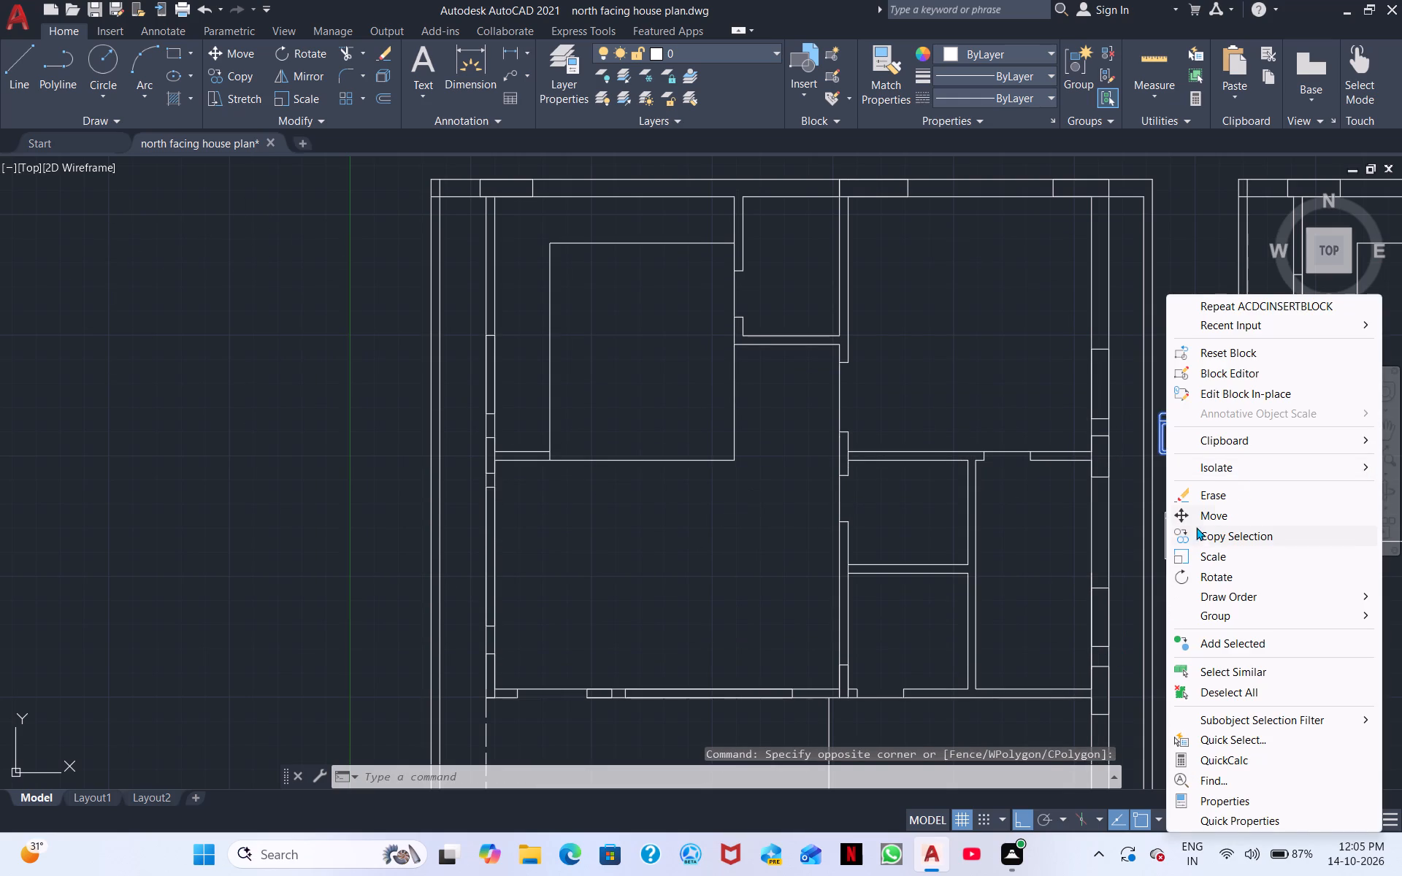
click(1205, 572)
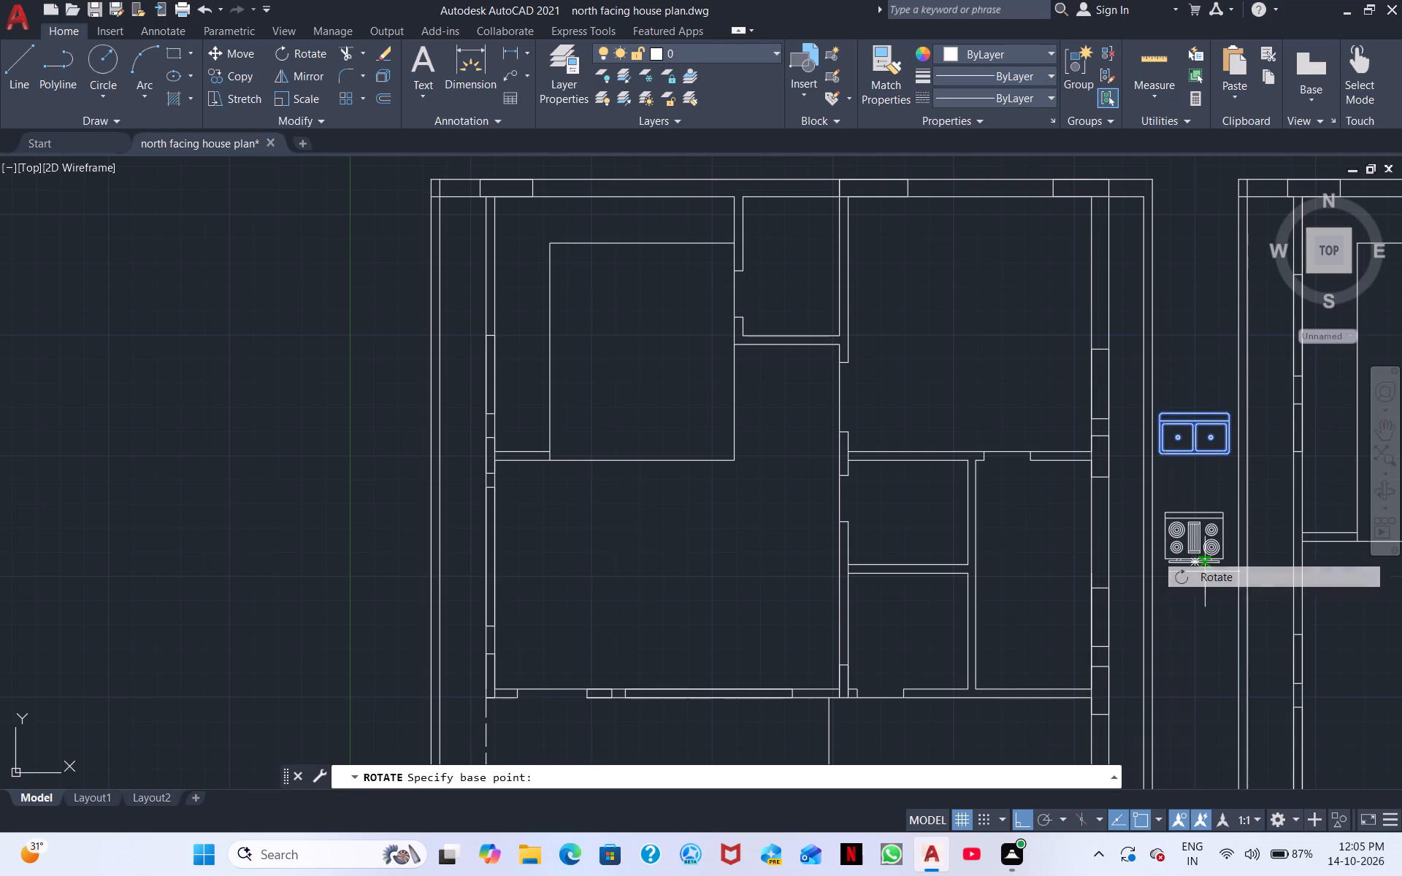
click(1174, 463)
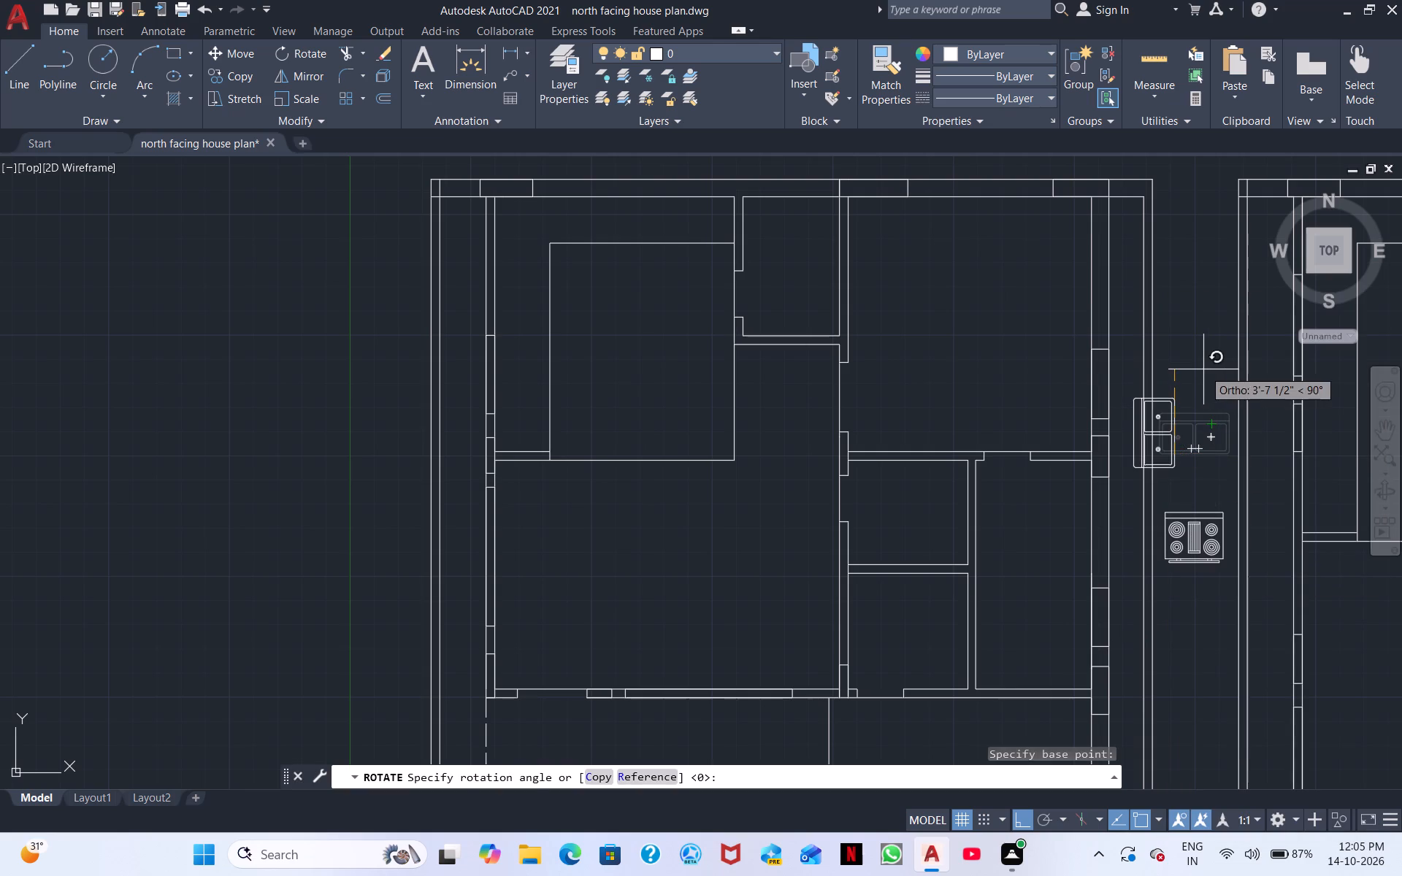
click(1200, 257)
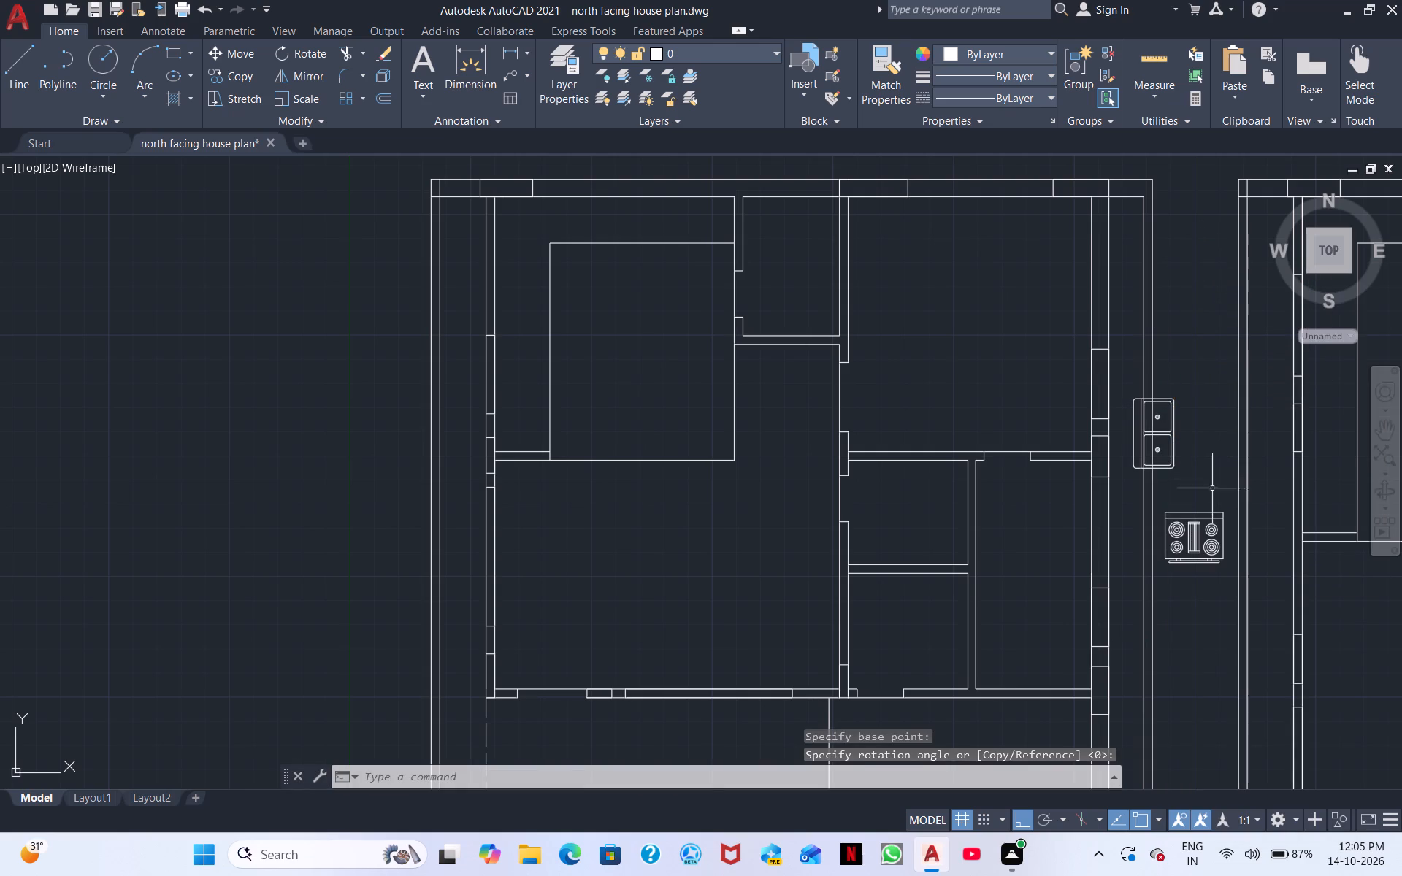
Rotate the range-oven block 90° counterclockwise about its southeast corner.
click(1219, 545)
right_click(1214, 568)
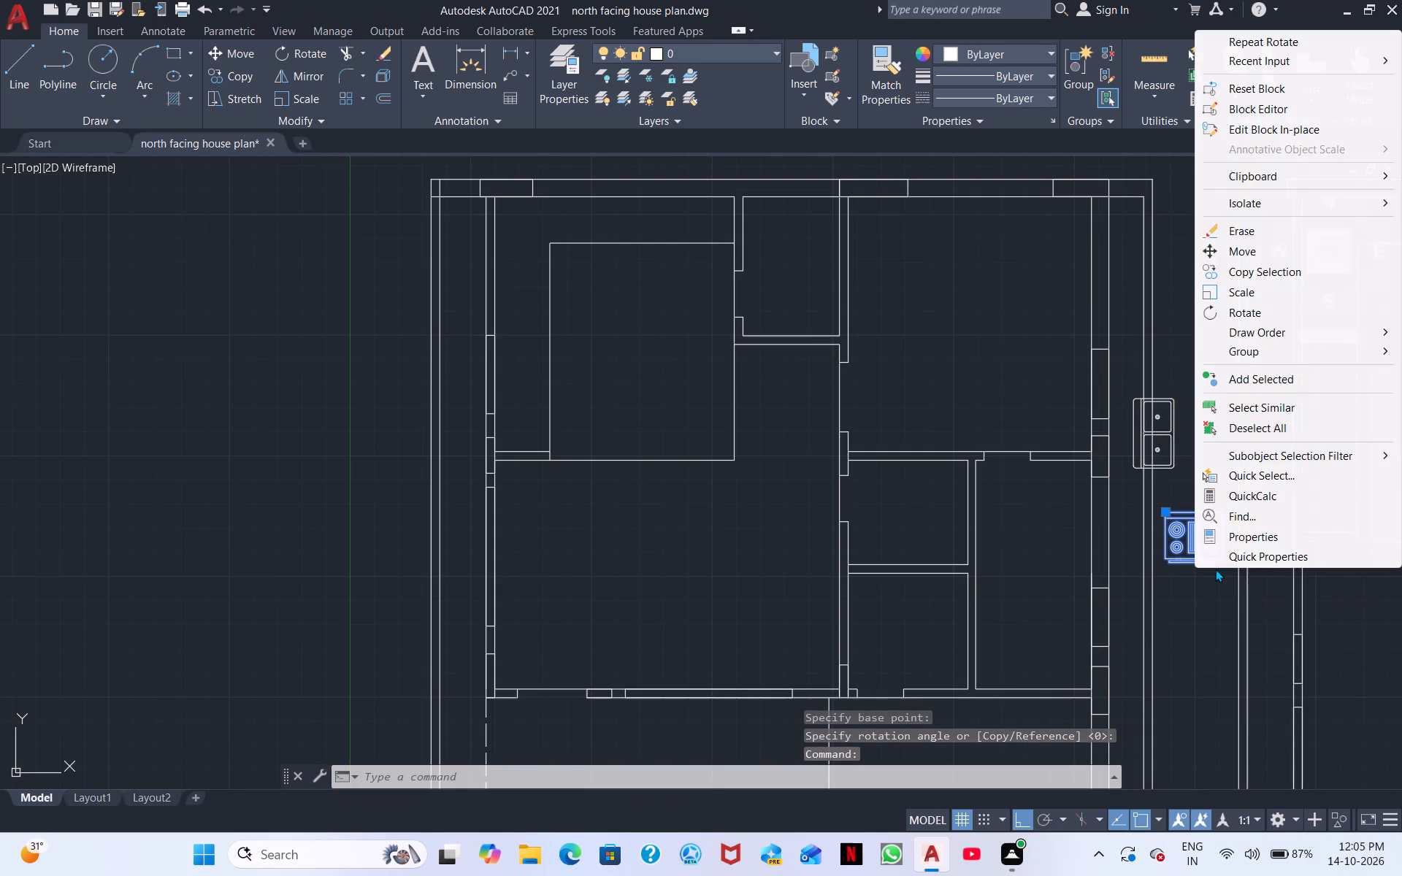
click(1250, 315)
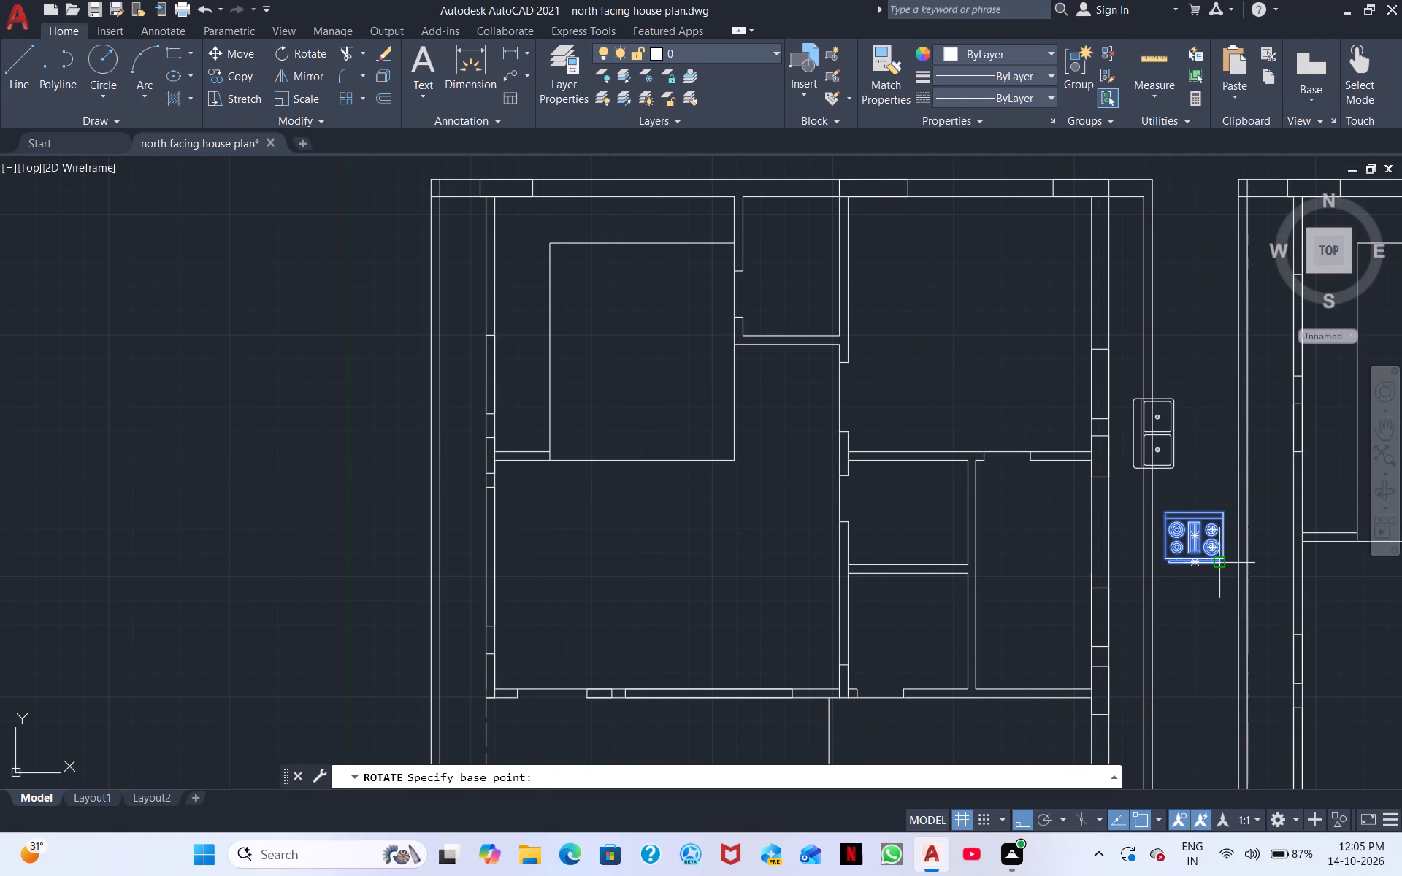
click(1224, 562)
click(1199, 357)
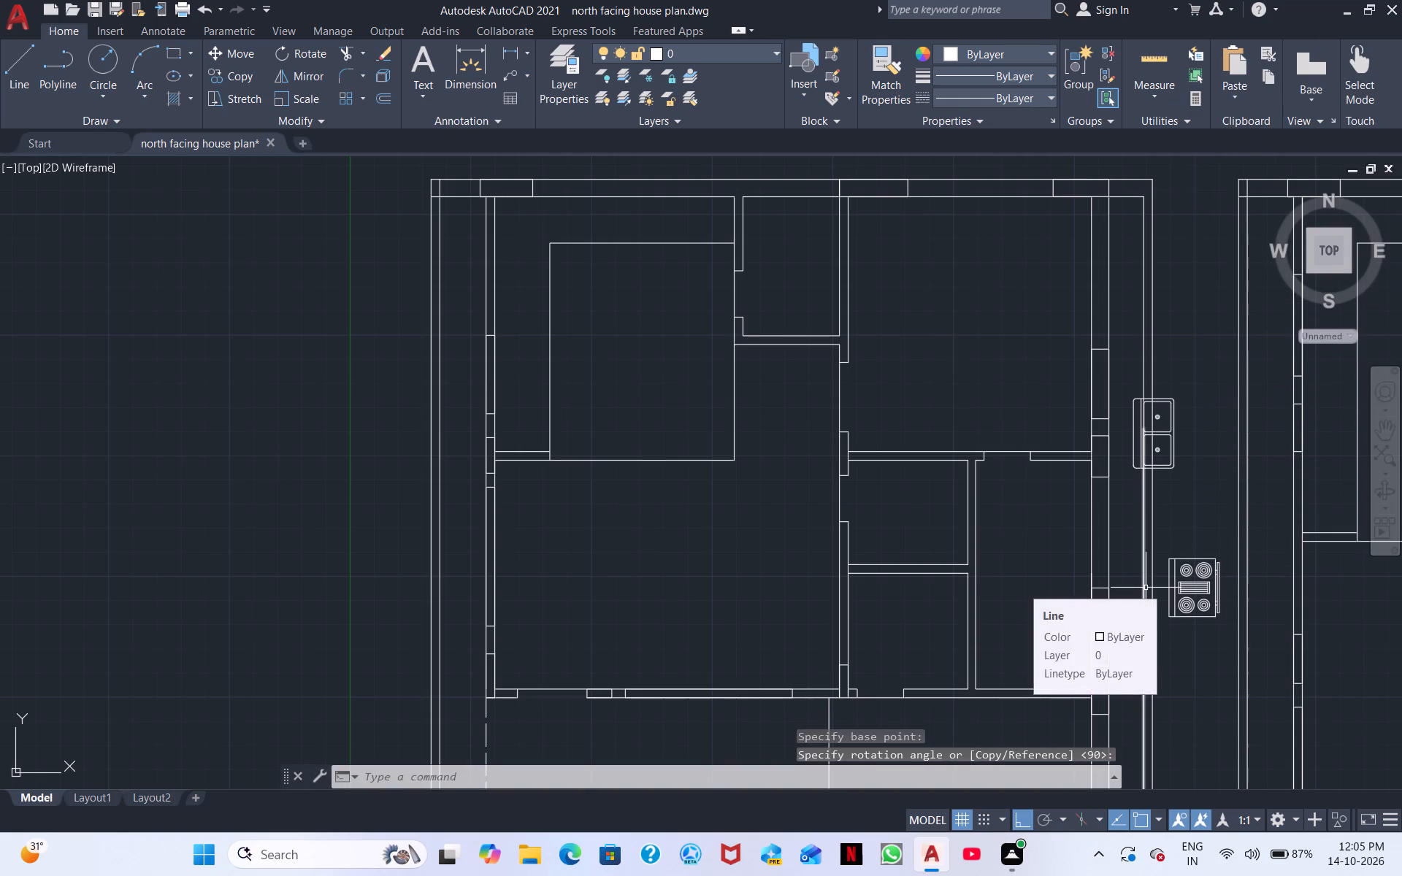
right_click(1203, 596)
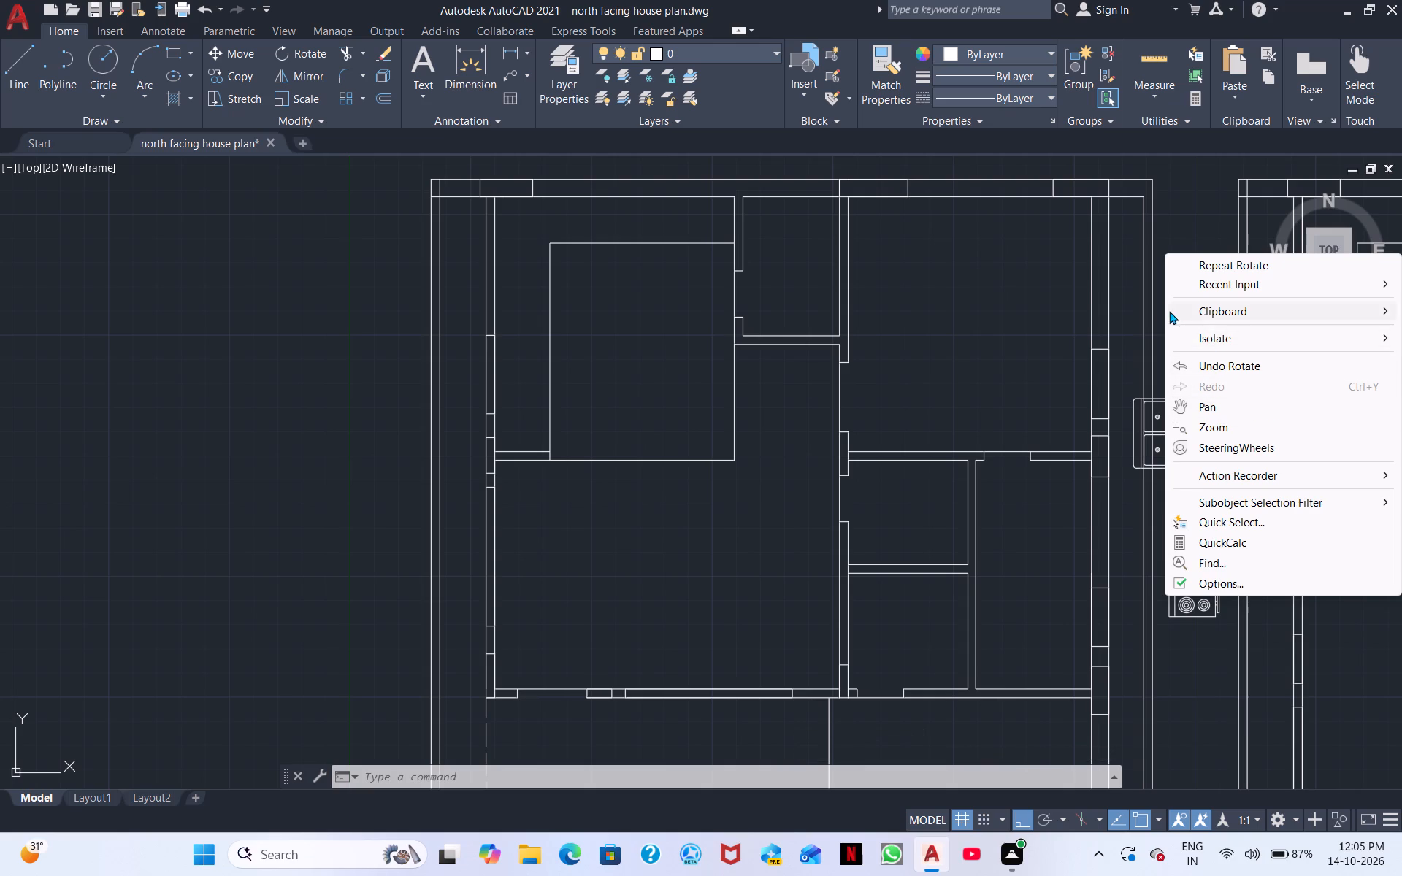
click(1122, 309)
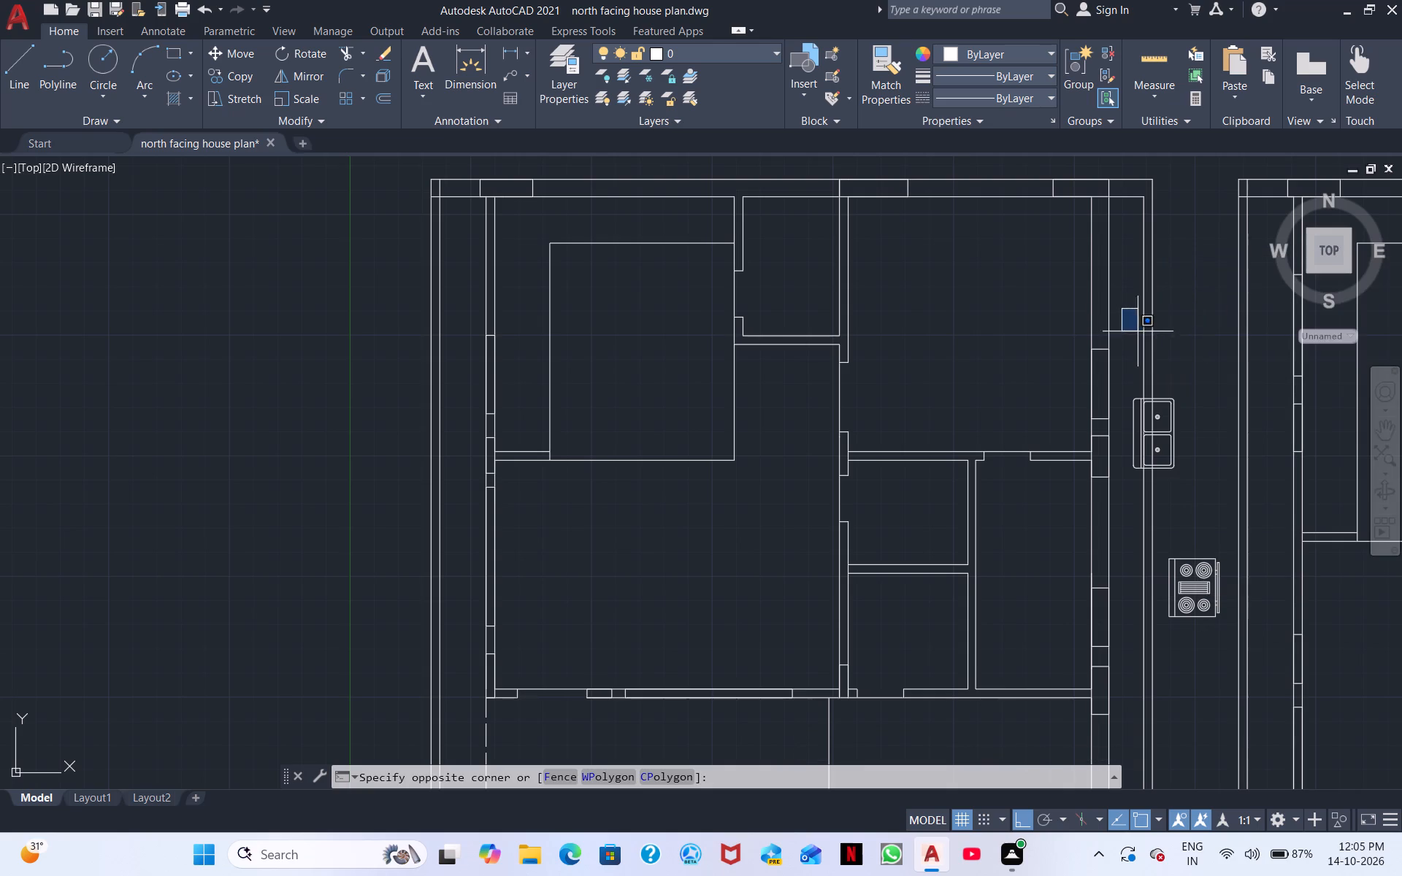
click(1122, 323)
Move the double sink block about 27.5 ft due west, against the inside of the kitchen's west wall.
drag(1193, 488, 1184, 472)
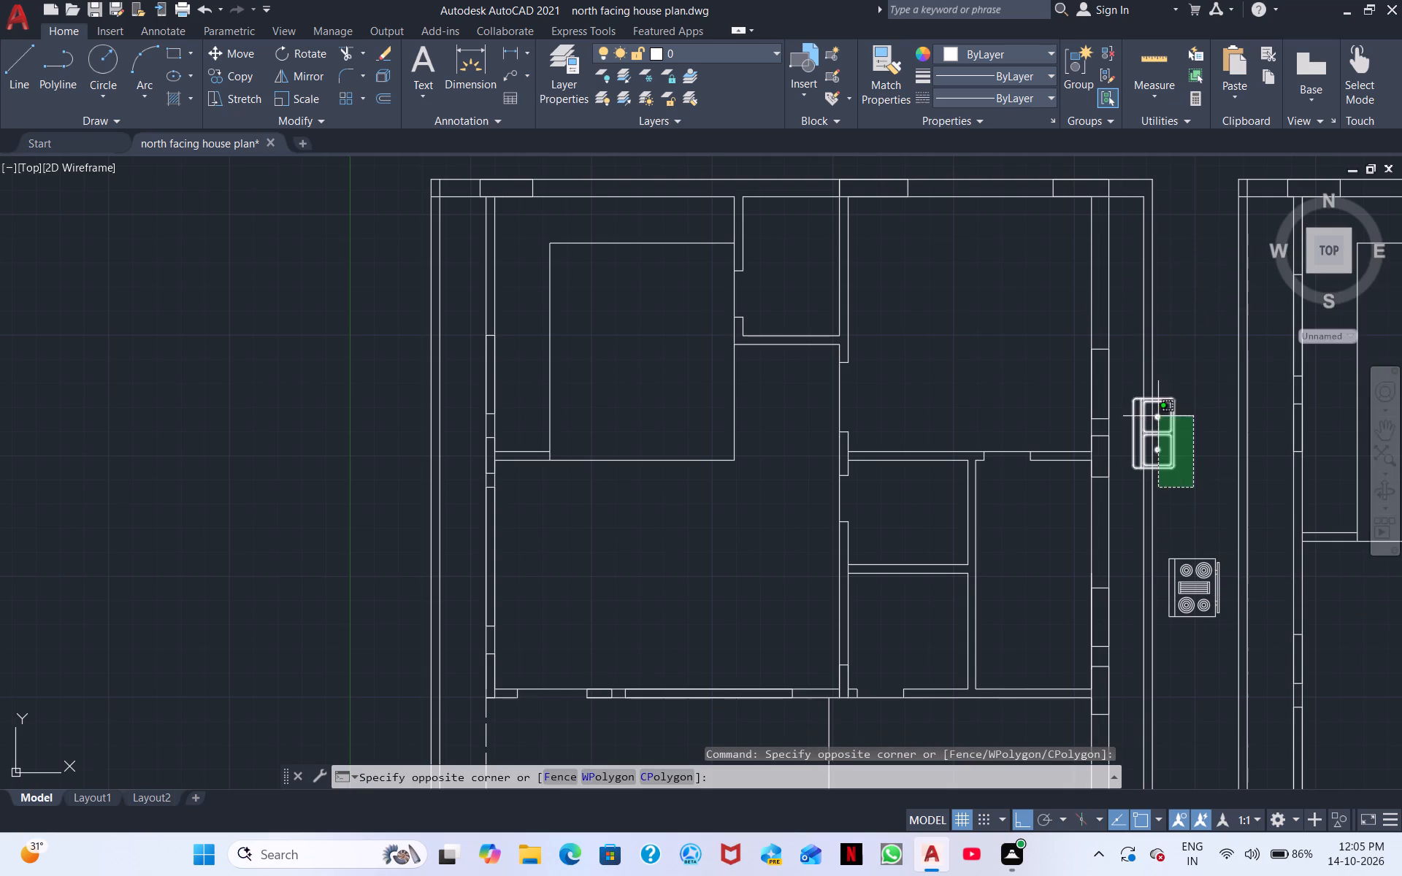
click(1162, 396)
right_click(1162, 396)
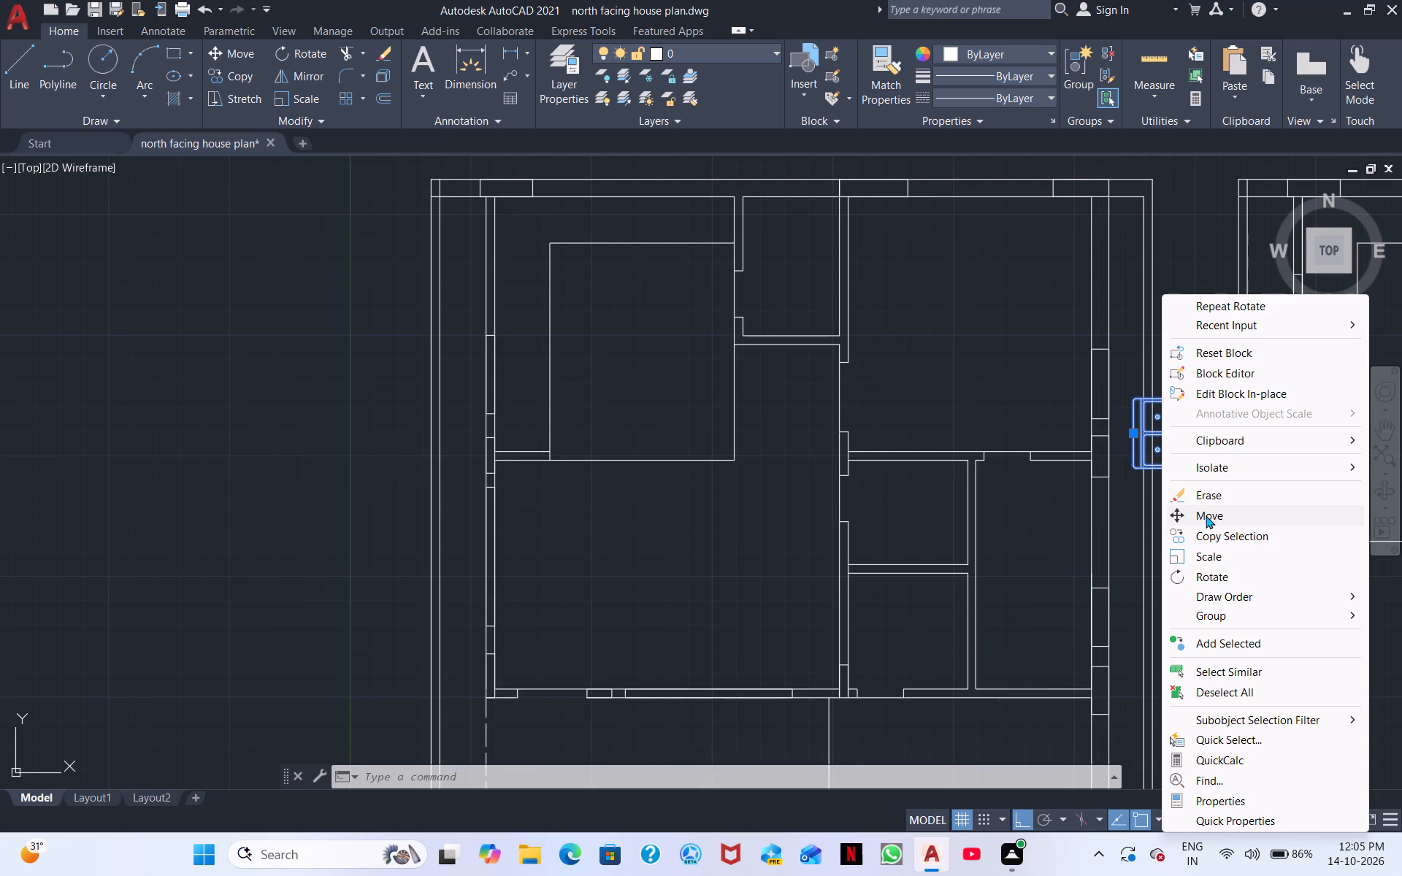
click(1205, 515)
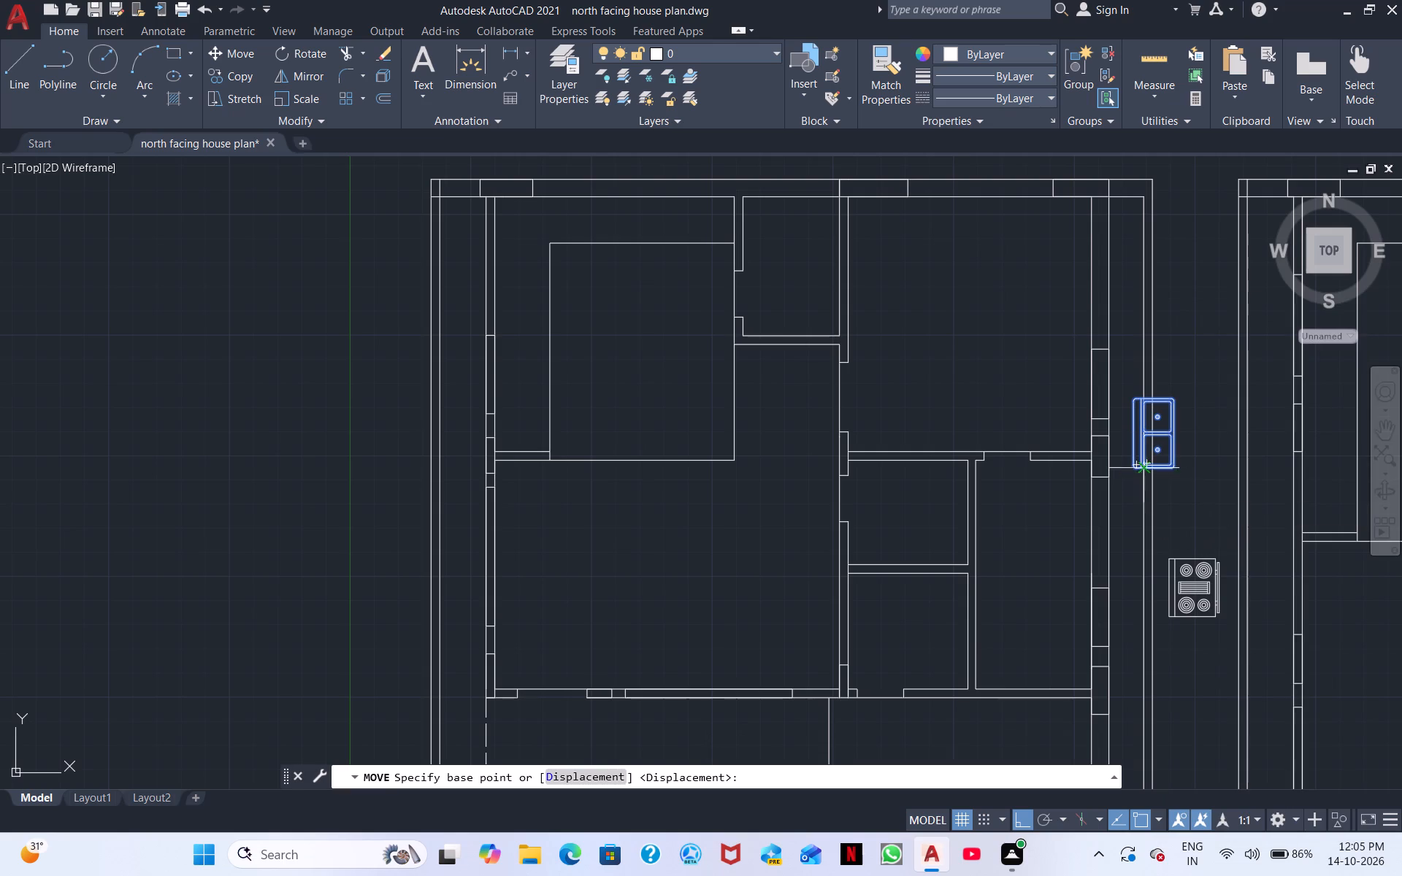
click(1158, 438)
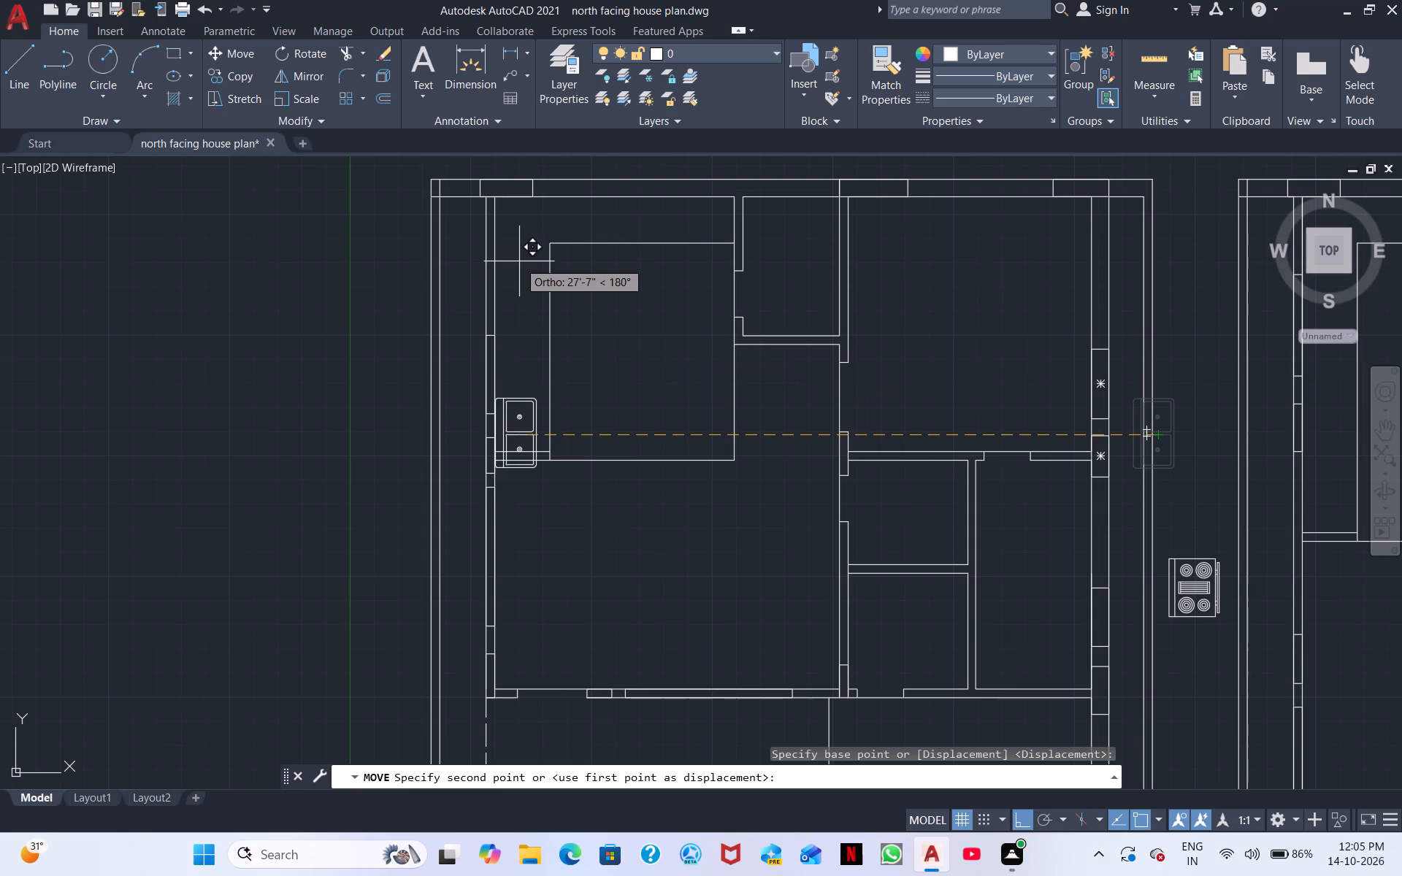
click(519, 418)
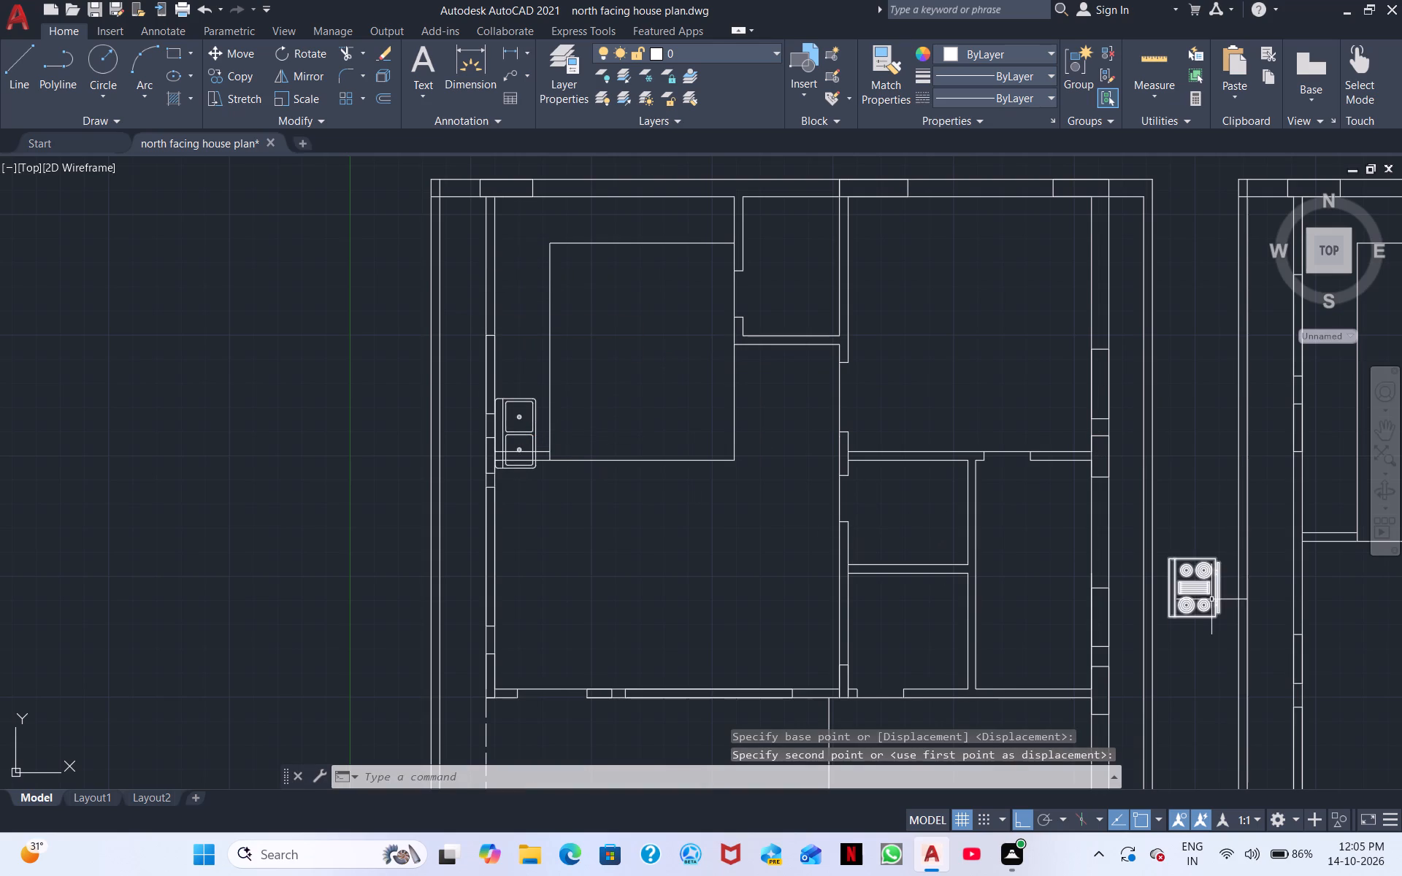
Move the range-oven block due west to the inside of the west wall, south of the double sink.
click(1211, 599)
right_click(1211, 599)
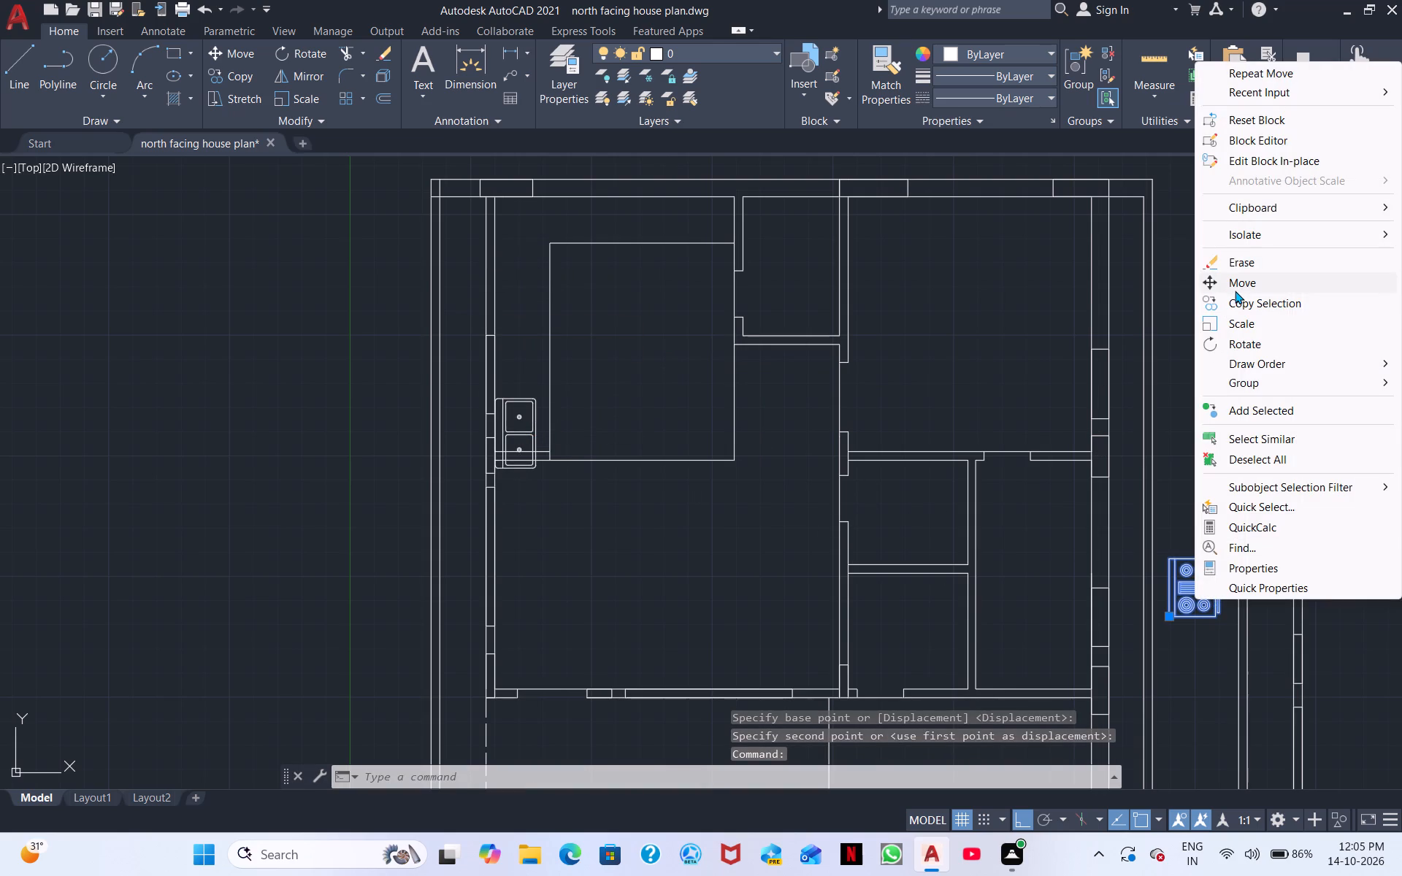
click(1237, 289)
click(1189, 583)
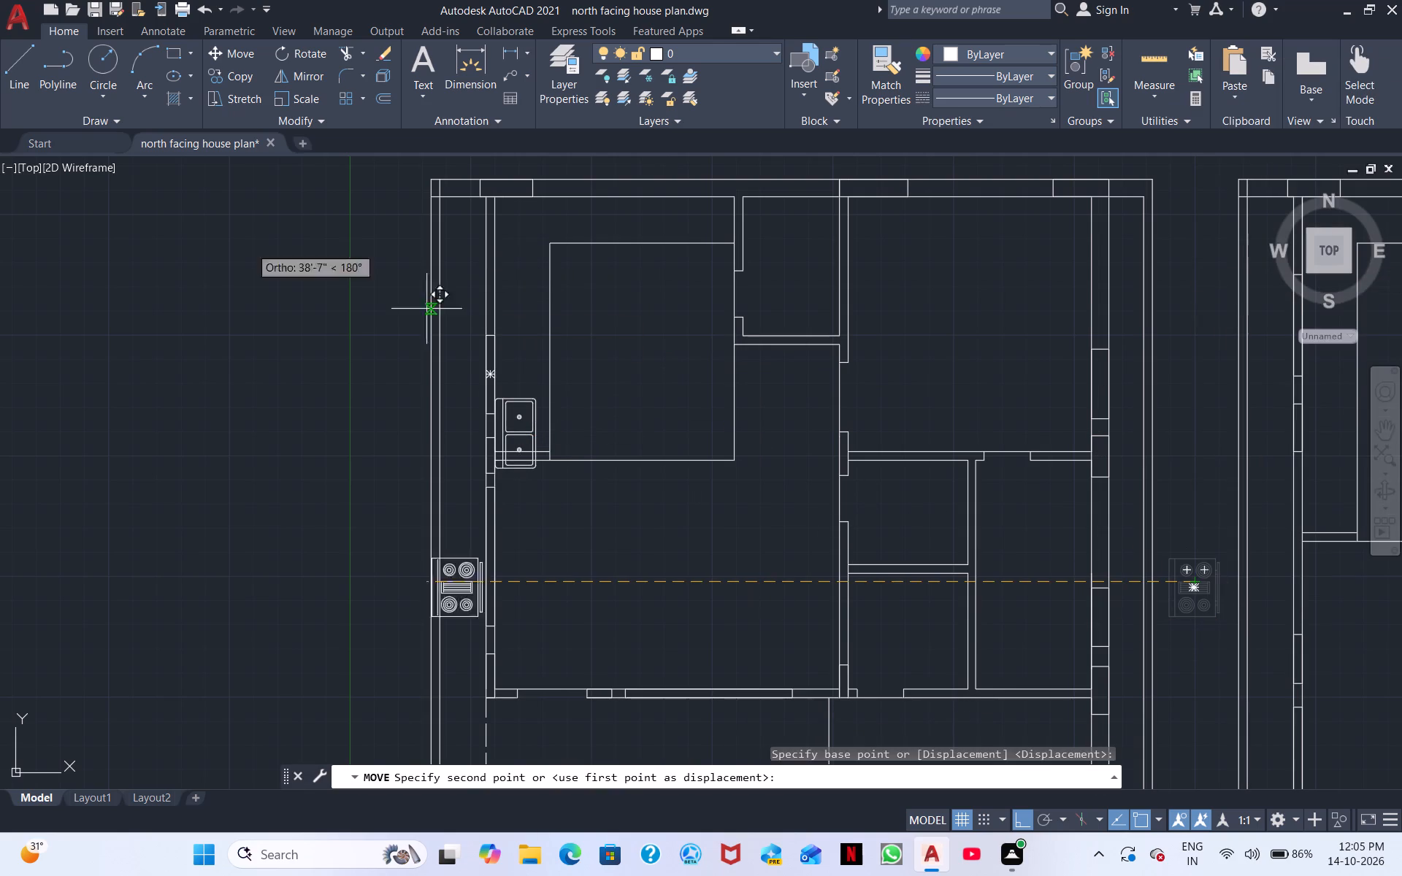
click(516, 262)
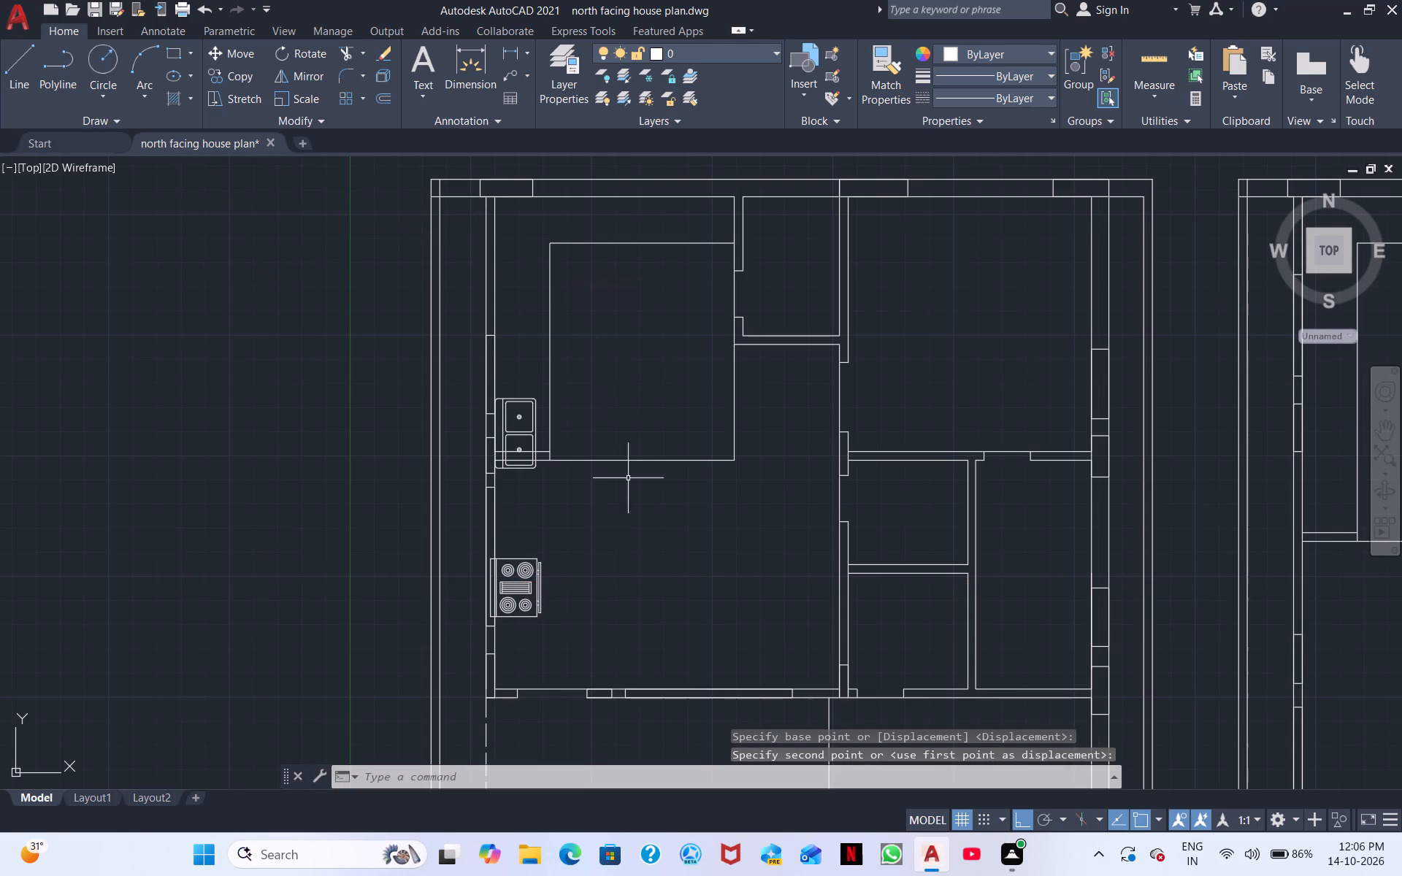
Move the range-oven block north of the double sink, straddling the counter's front line.
click(526, 566)
right_click(524, 572)
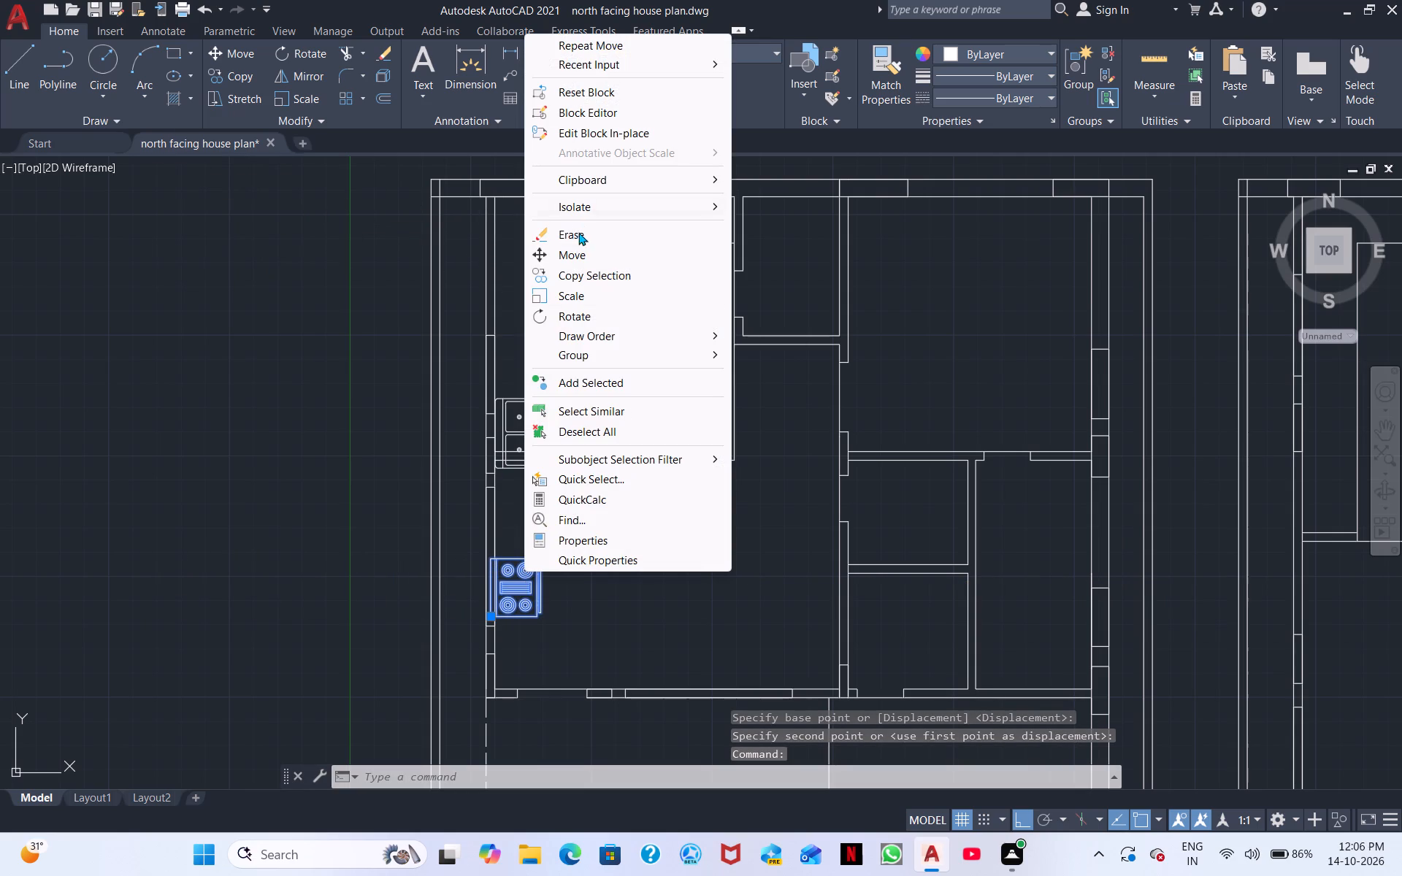
click(567, 257)
click(509, 590)
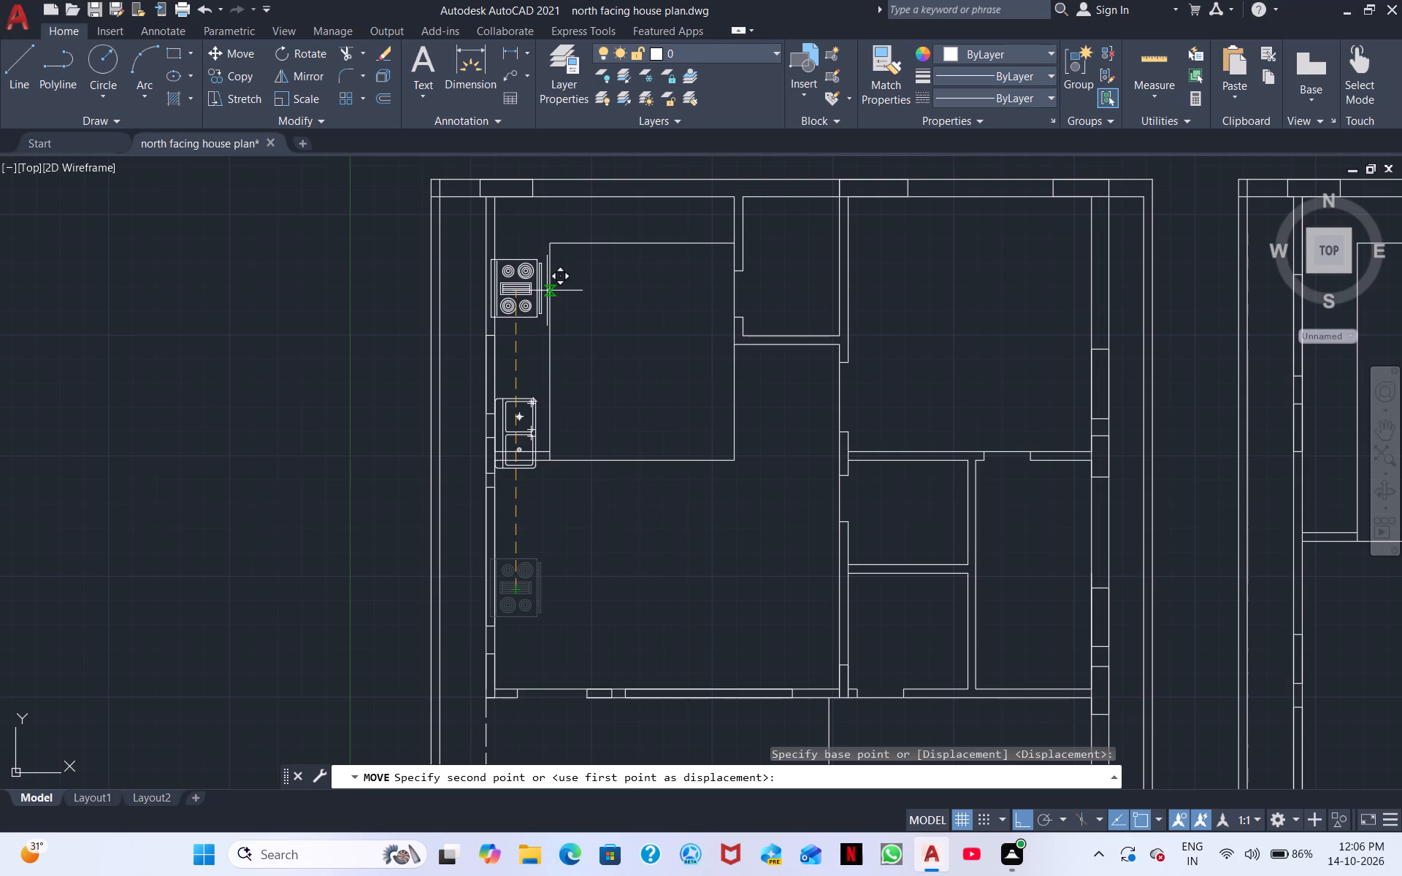
click(547, 291)
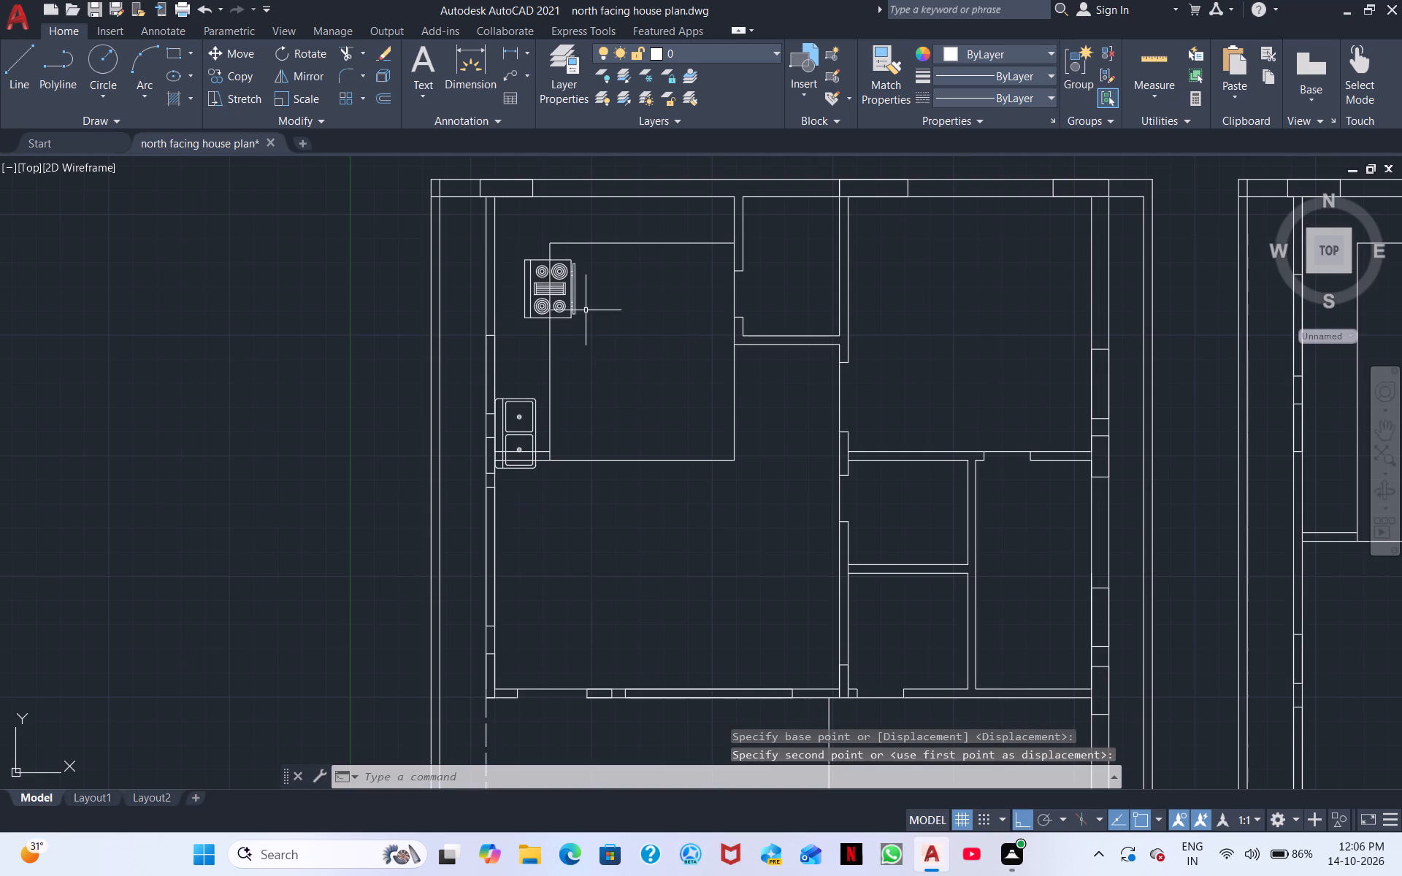
Move the range-oven block about 1'-2" west so it sits between the west wall and the counter's front line.
scroll(584, 310, up, 3)
middle_drag(561, 315, 835, 442)
drag(770, 457, 723, 352)
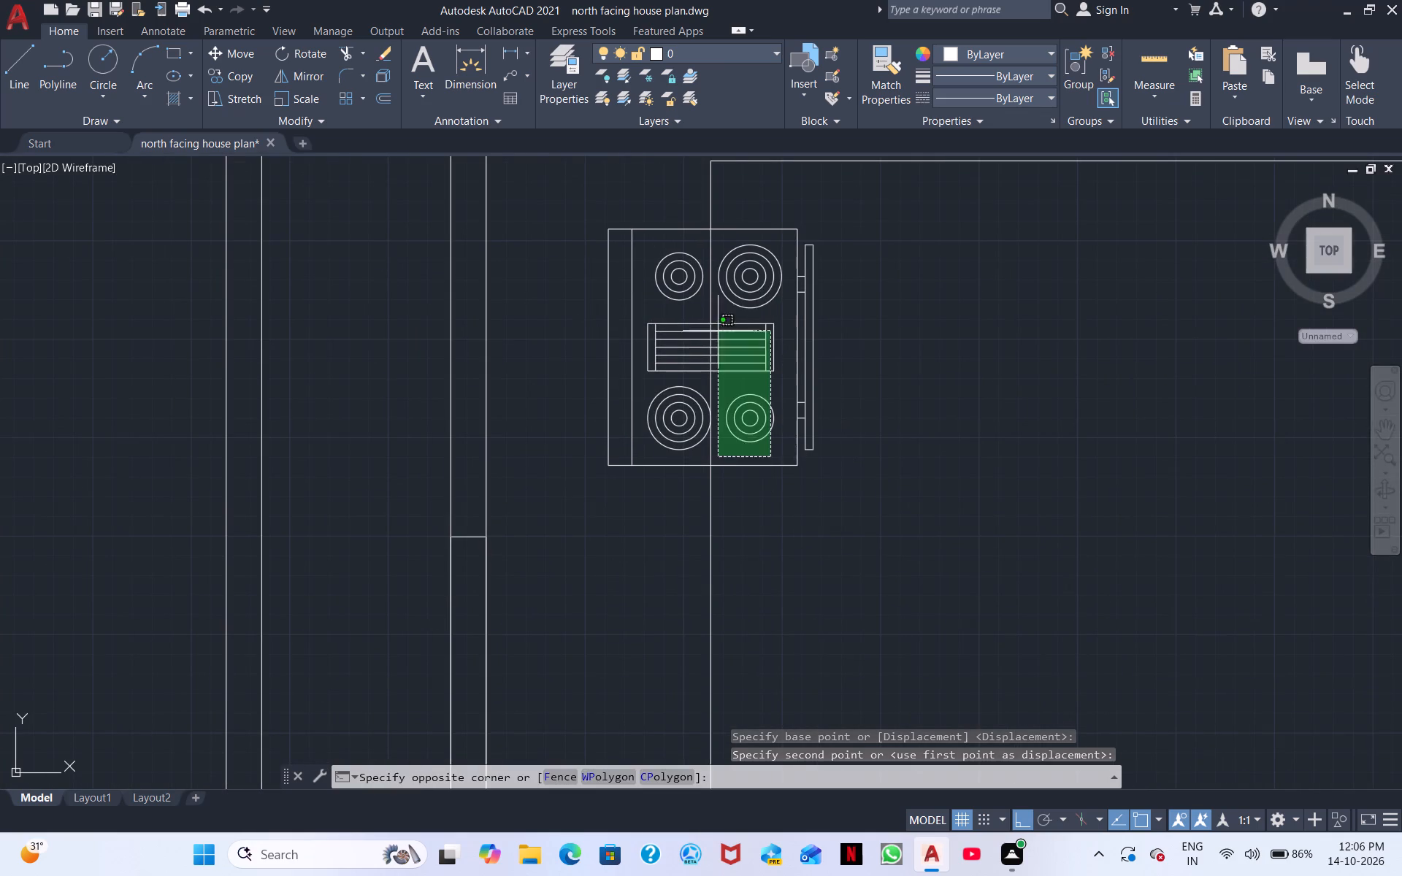
click(728, 318)
right_click(724, 326)
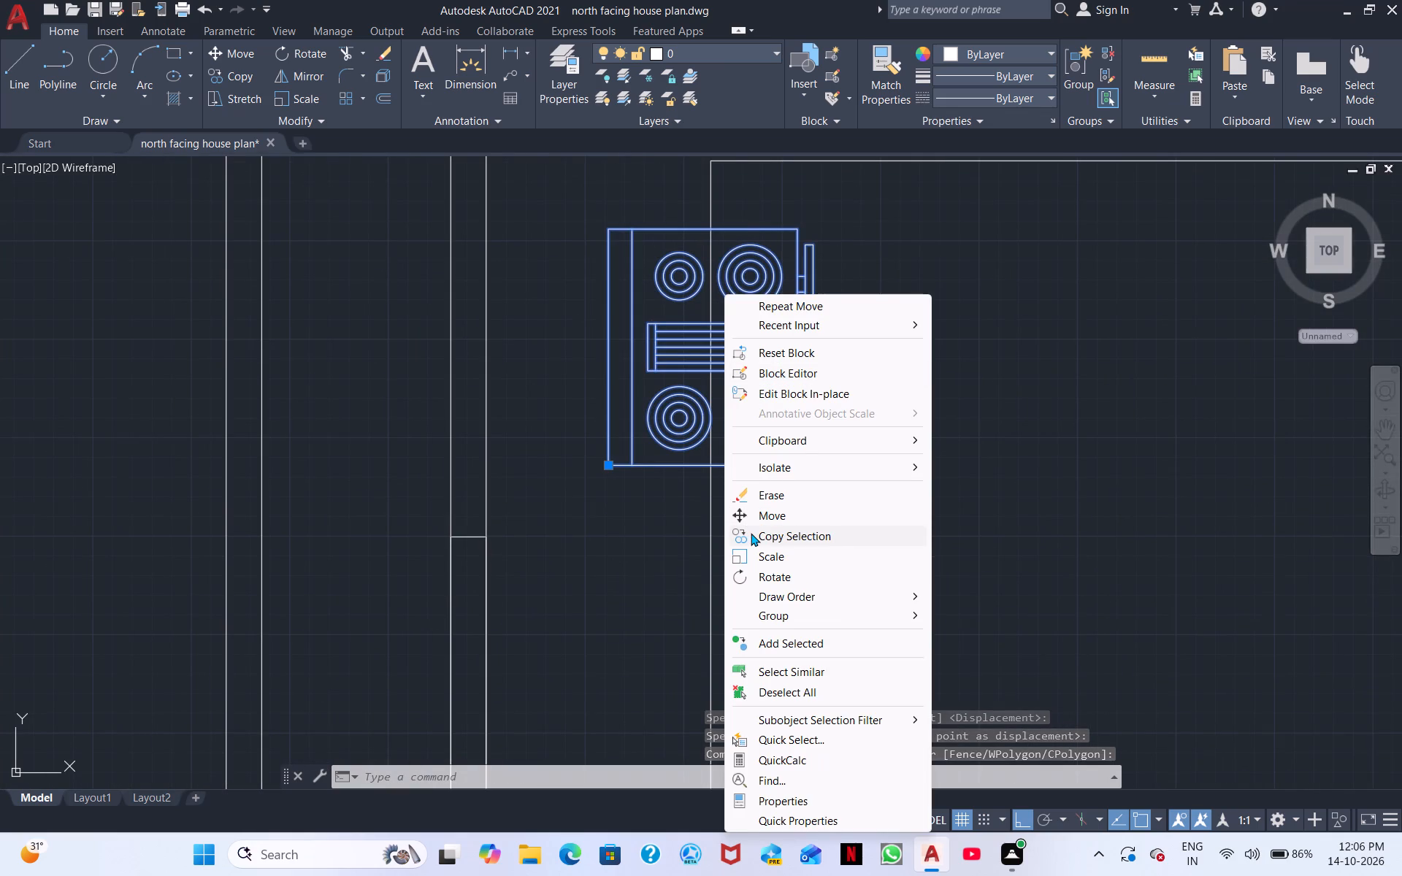
click(788, 515)
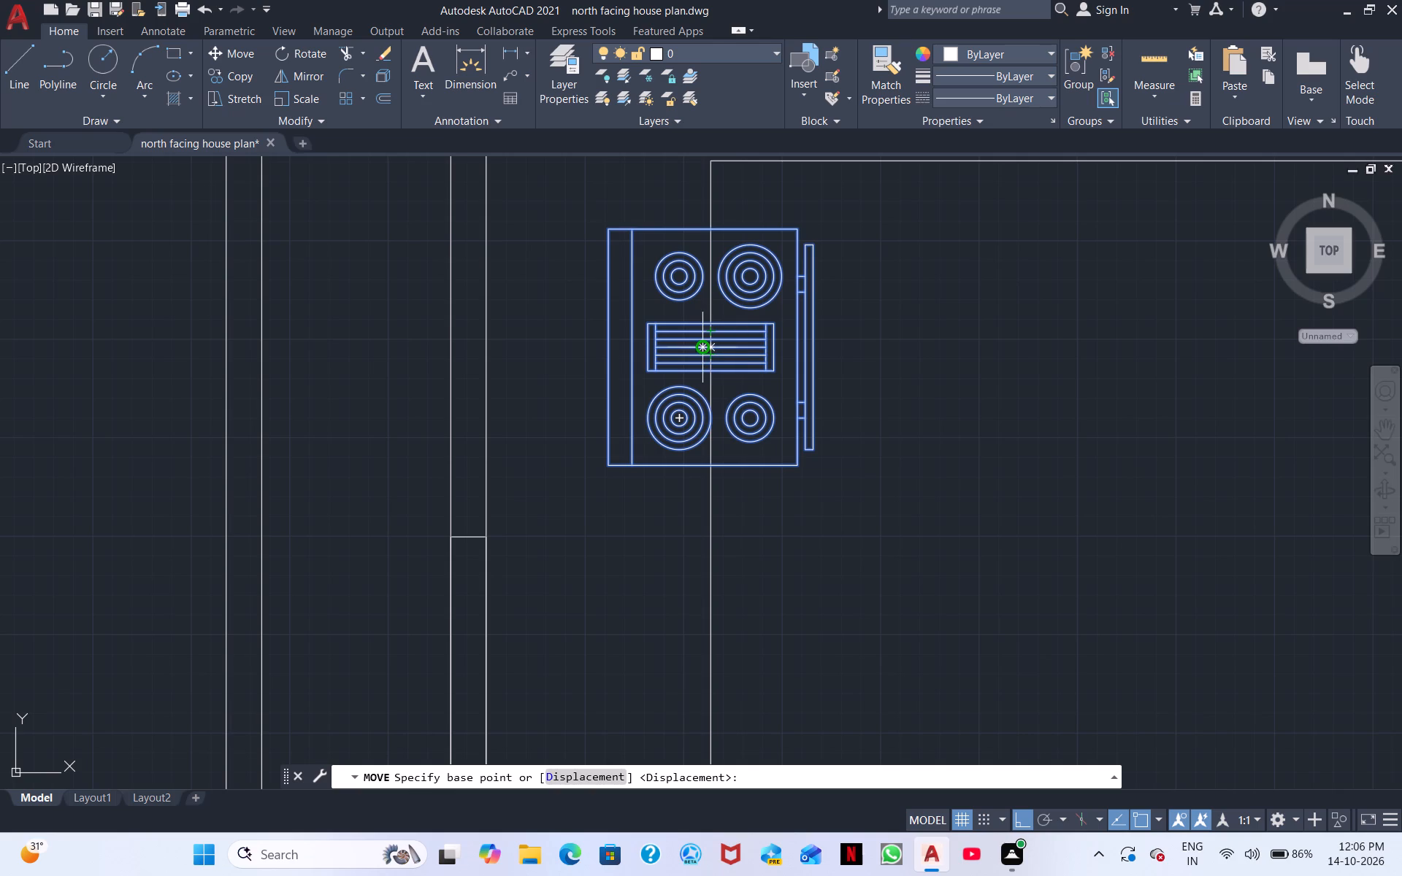
click(697, 350)
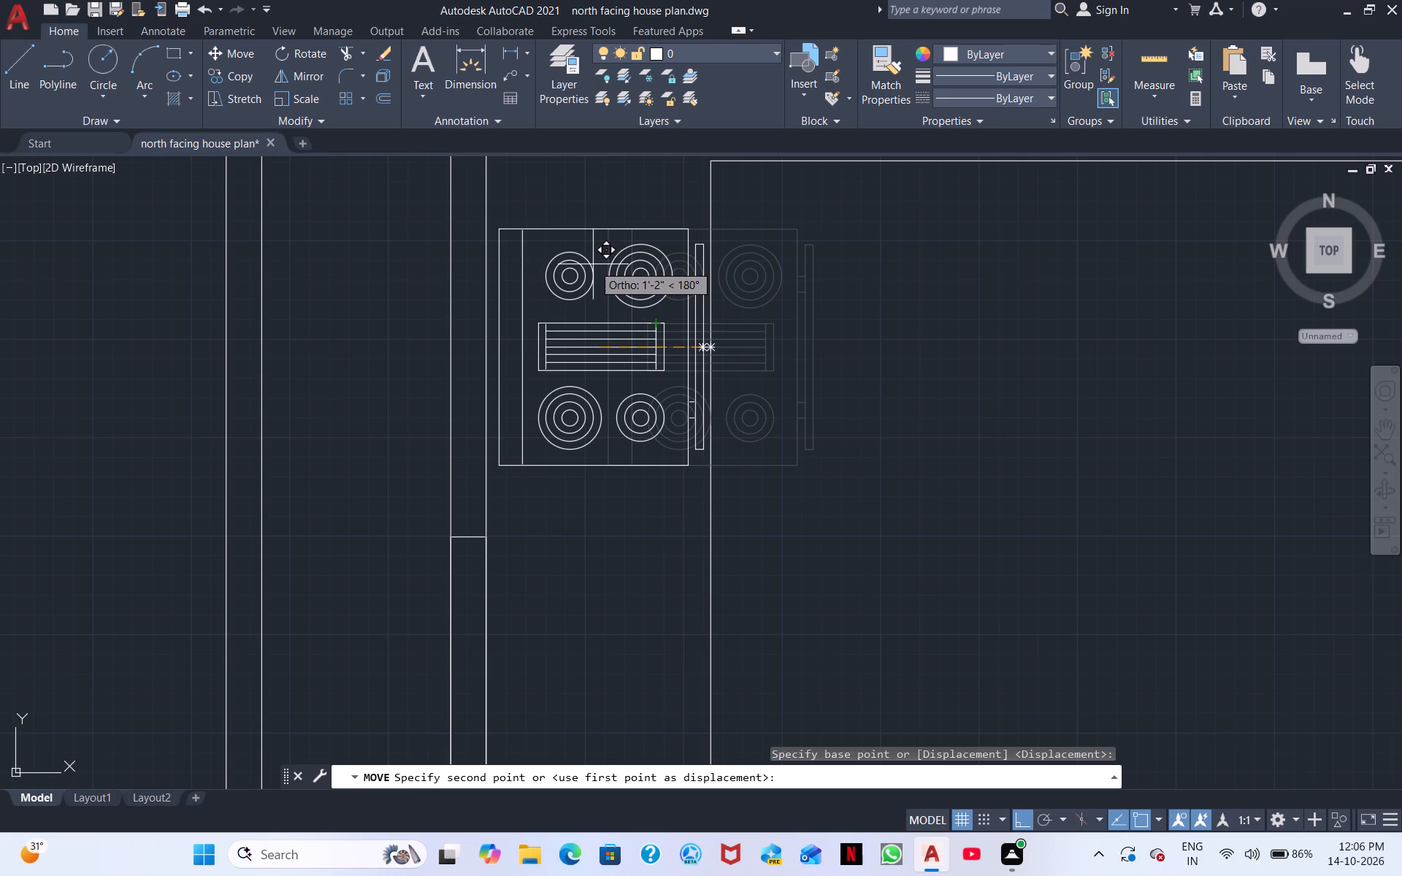
click(591, 264)
Insert the Refrigerator-2 door - 36 in top block at scale 1 and angle 0 east of the kitchen and close DesignCenter.
scroll(599, 529, down, 1)
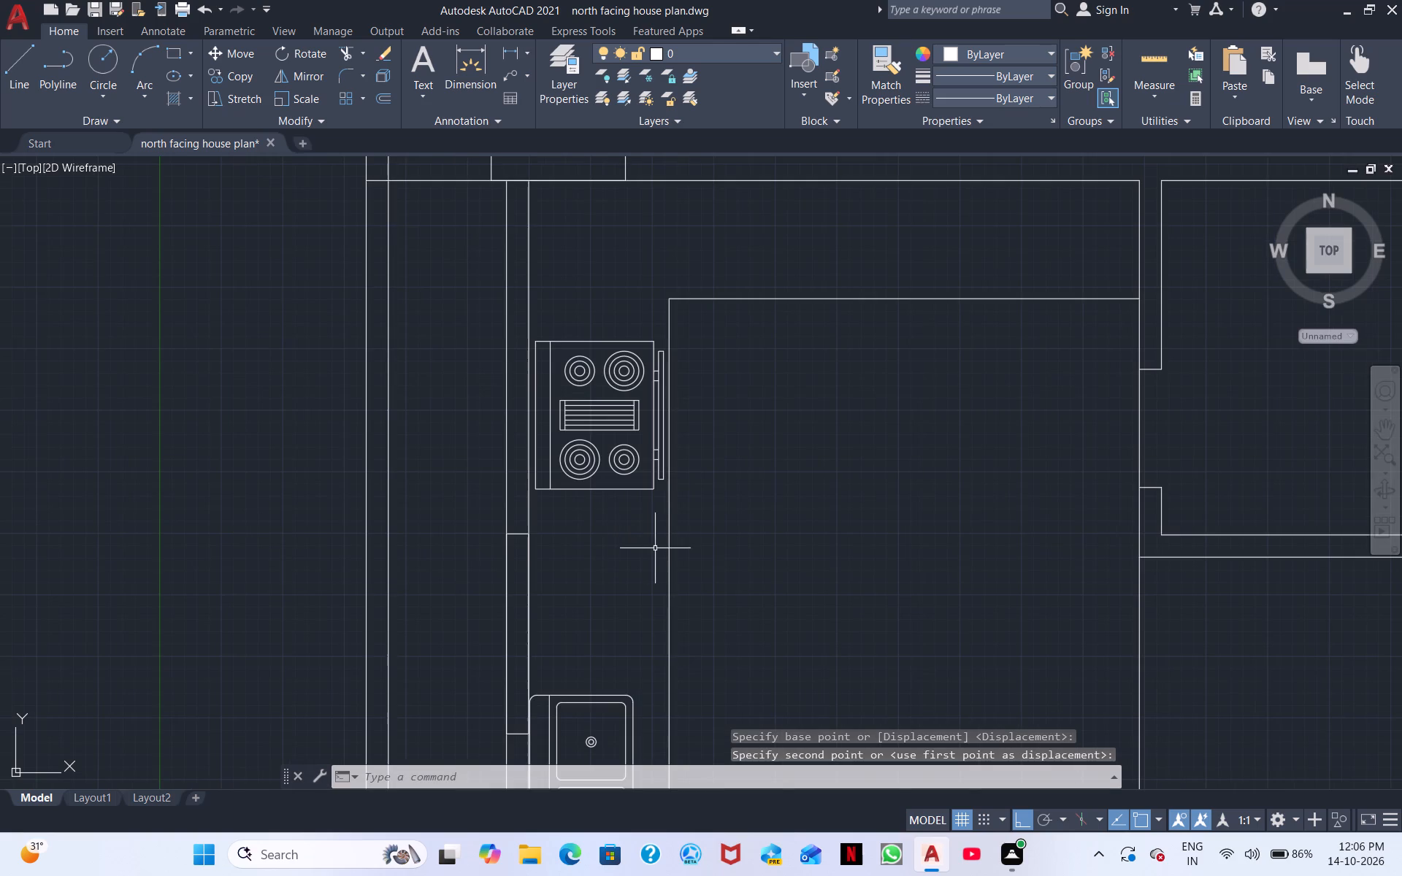
middle_drag(719, 542, 580, 523)
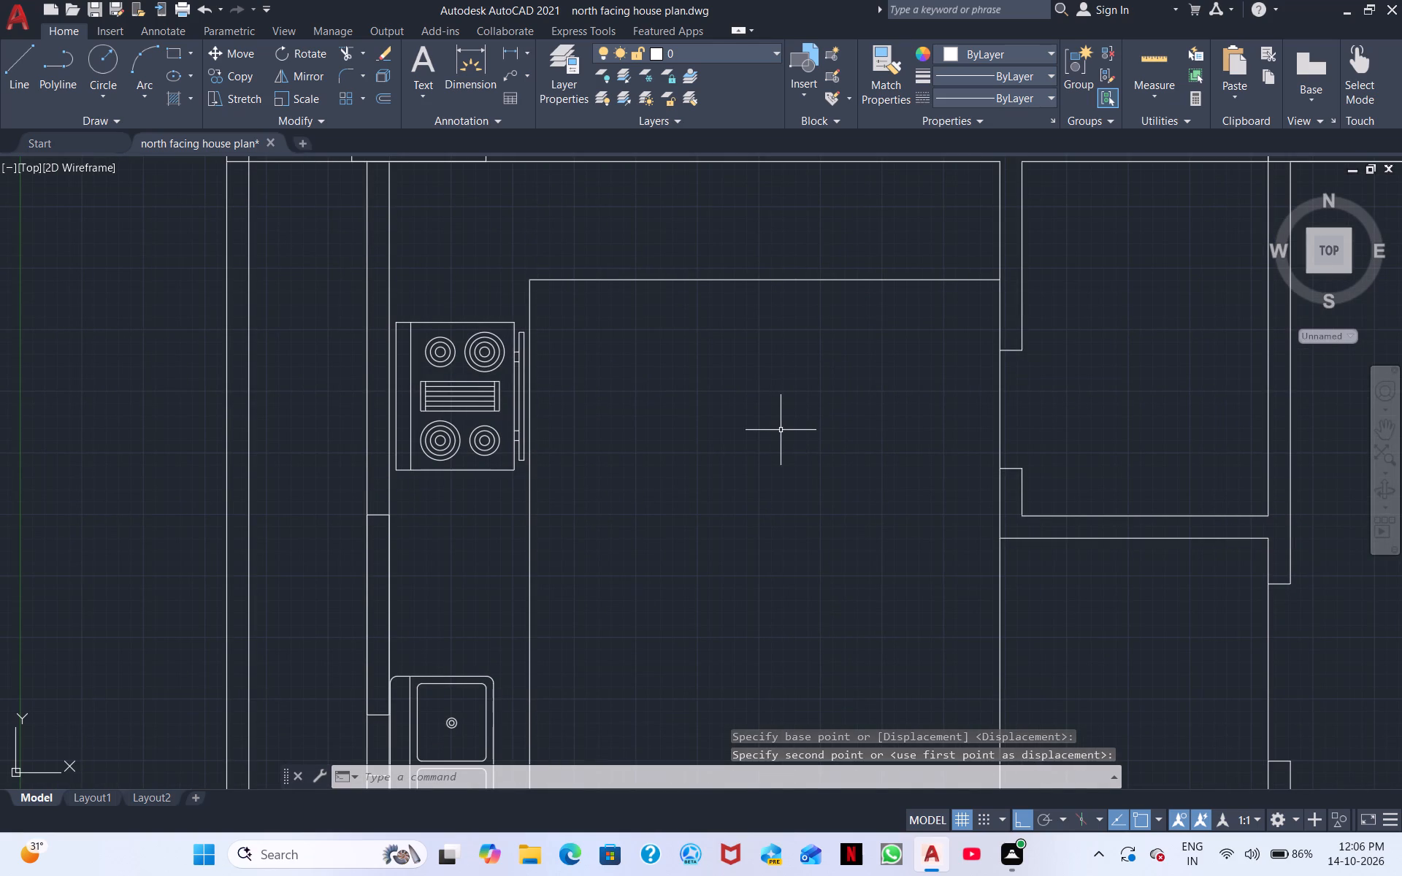
text(dc)
key(space)
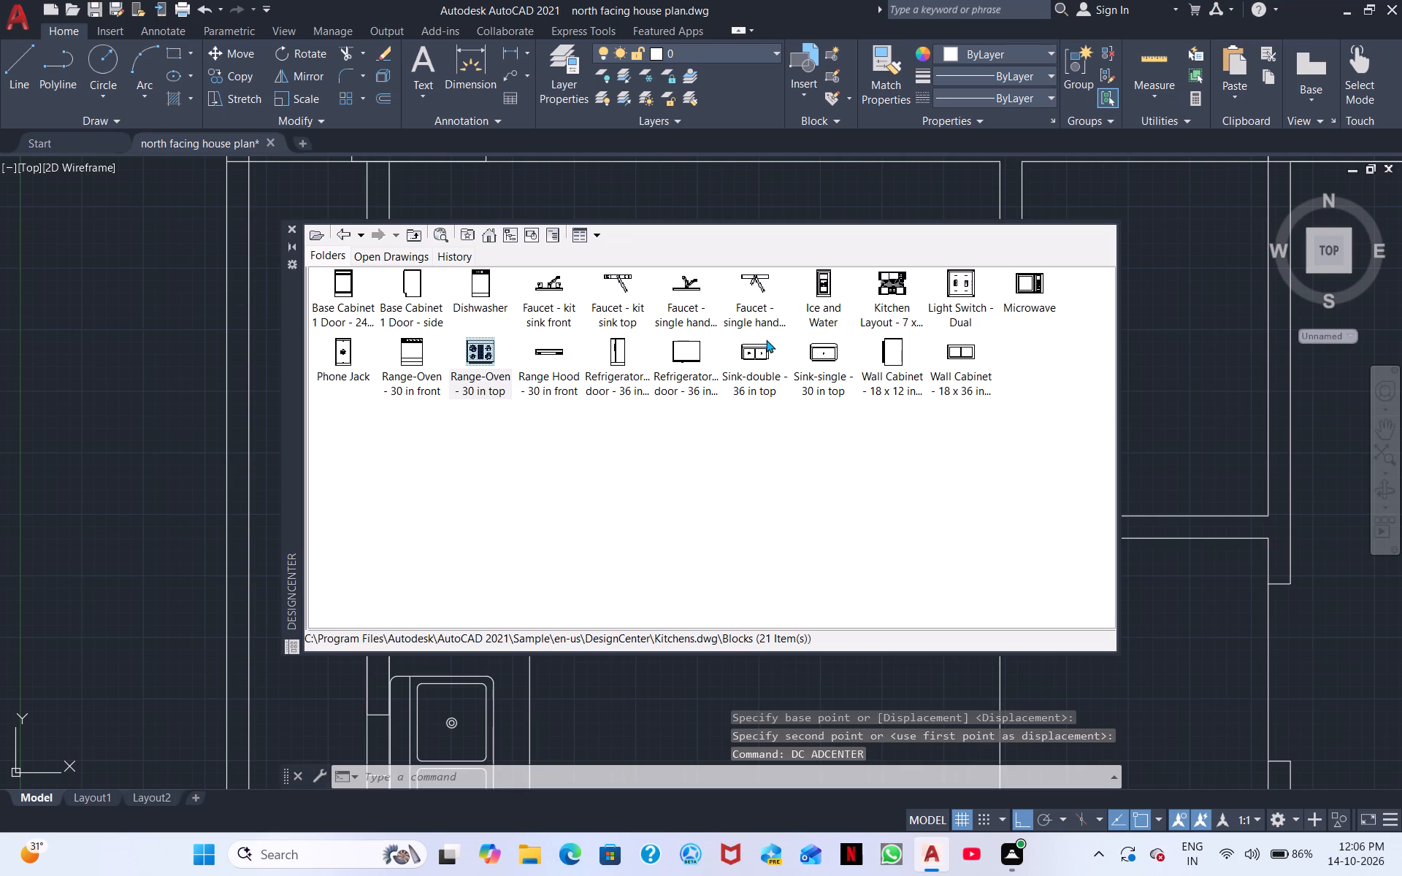
click(695, 359)
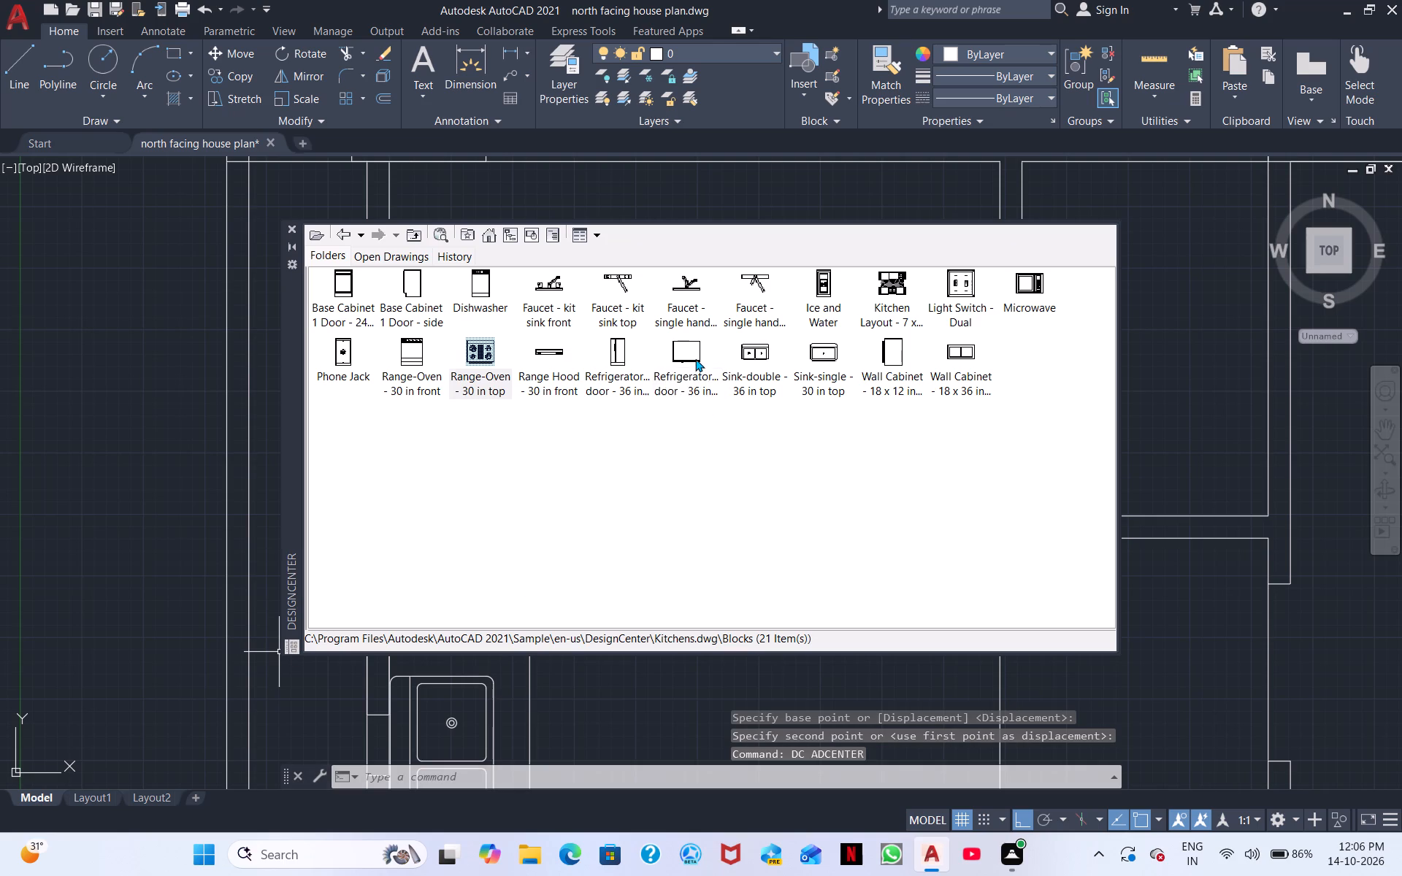
double_click(695, 358)
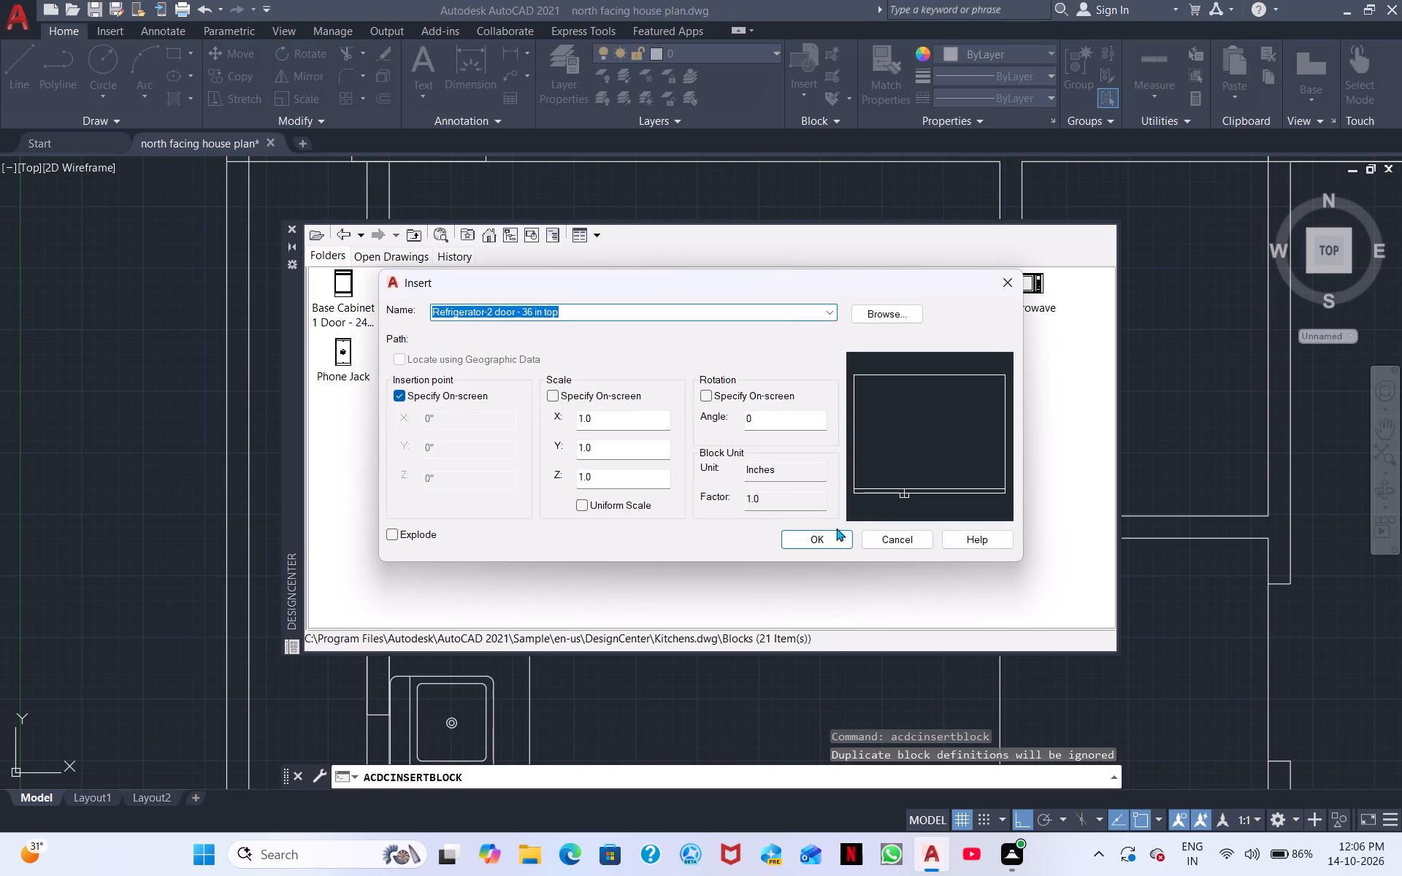
click(831, 534)
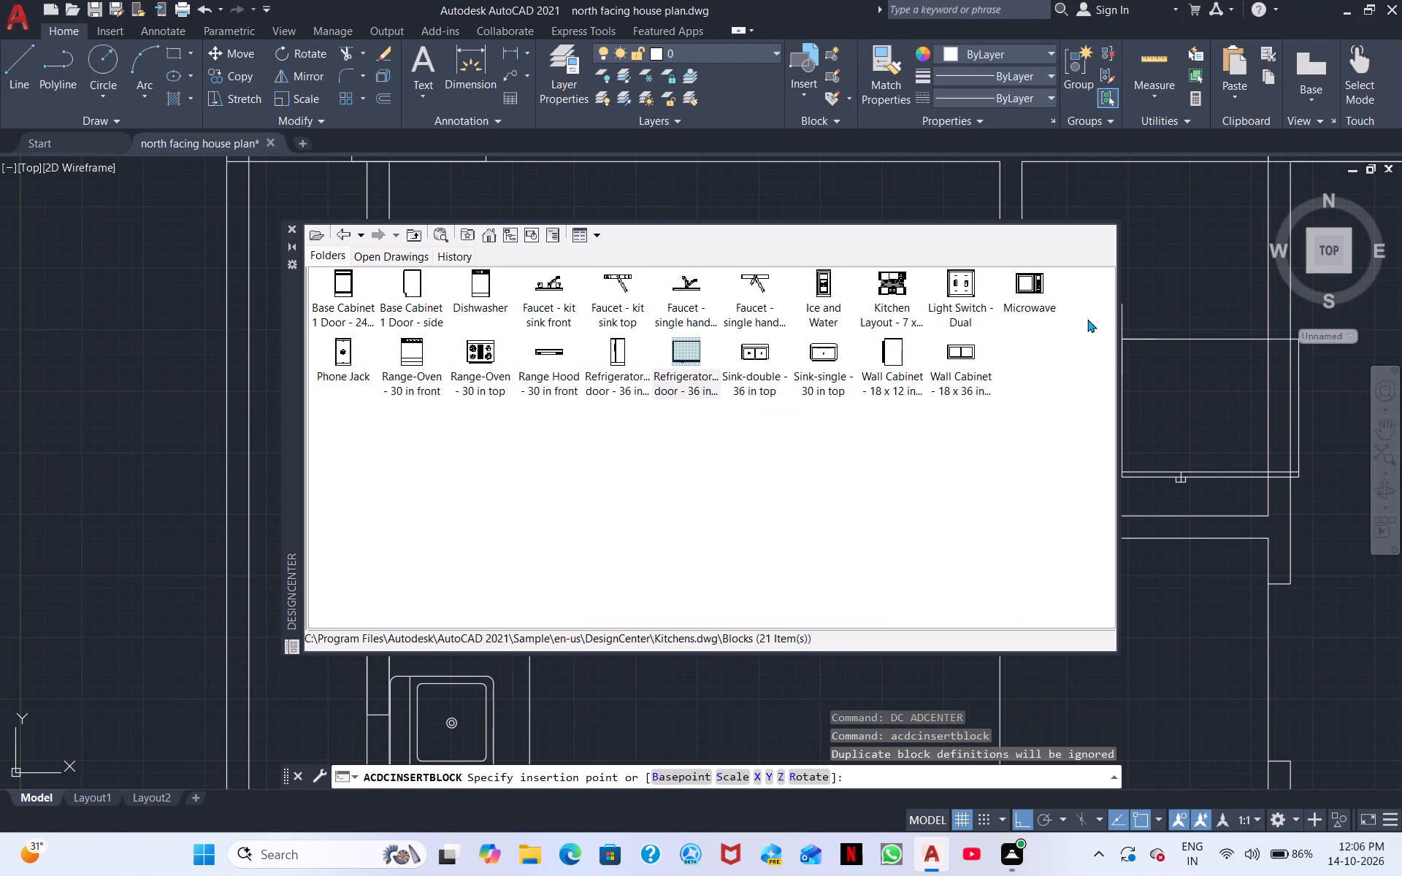
click(1157, 320)
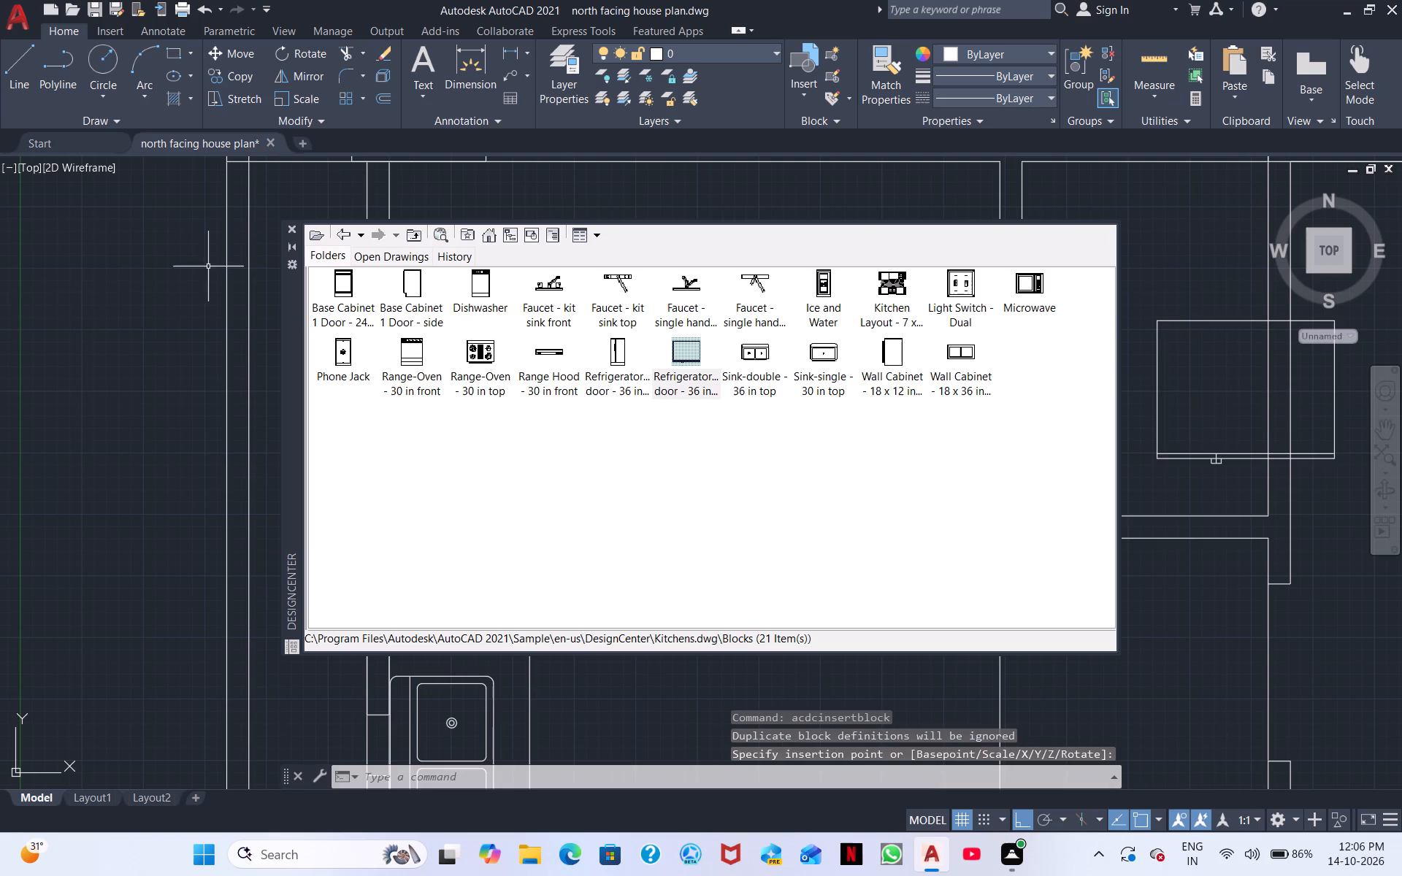
click(290, 226)
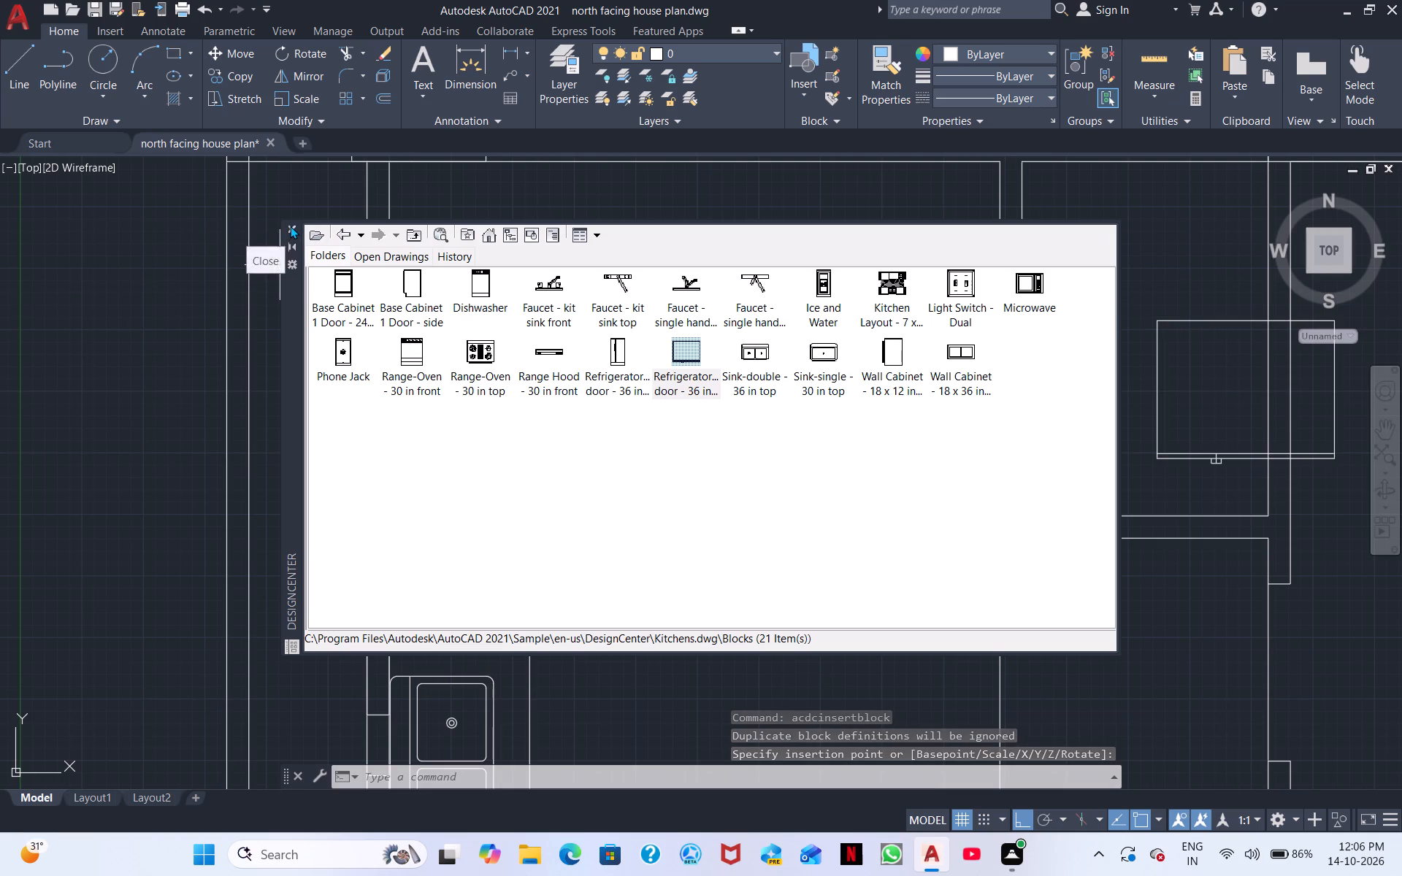
Move the refrigerator block due west so it overlaps the kitchen's east wall.
scroll(851, 425, down, 1)
middle_drag(973, 397, 723, 442)
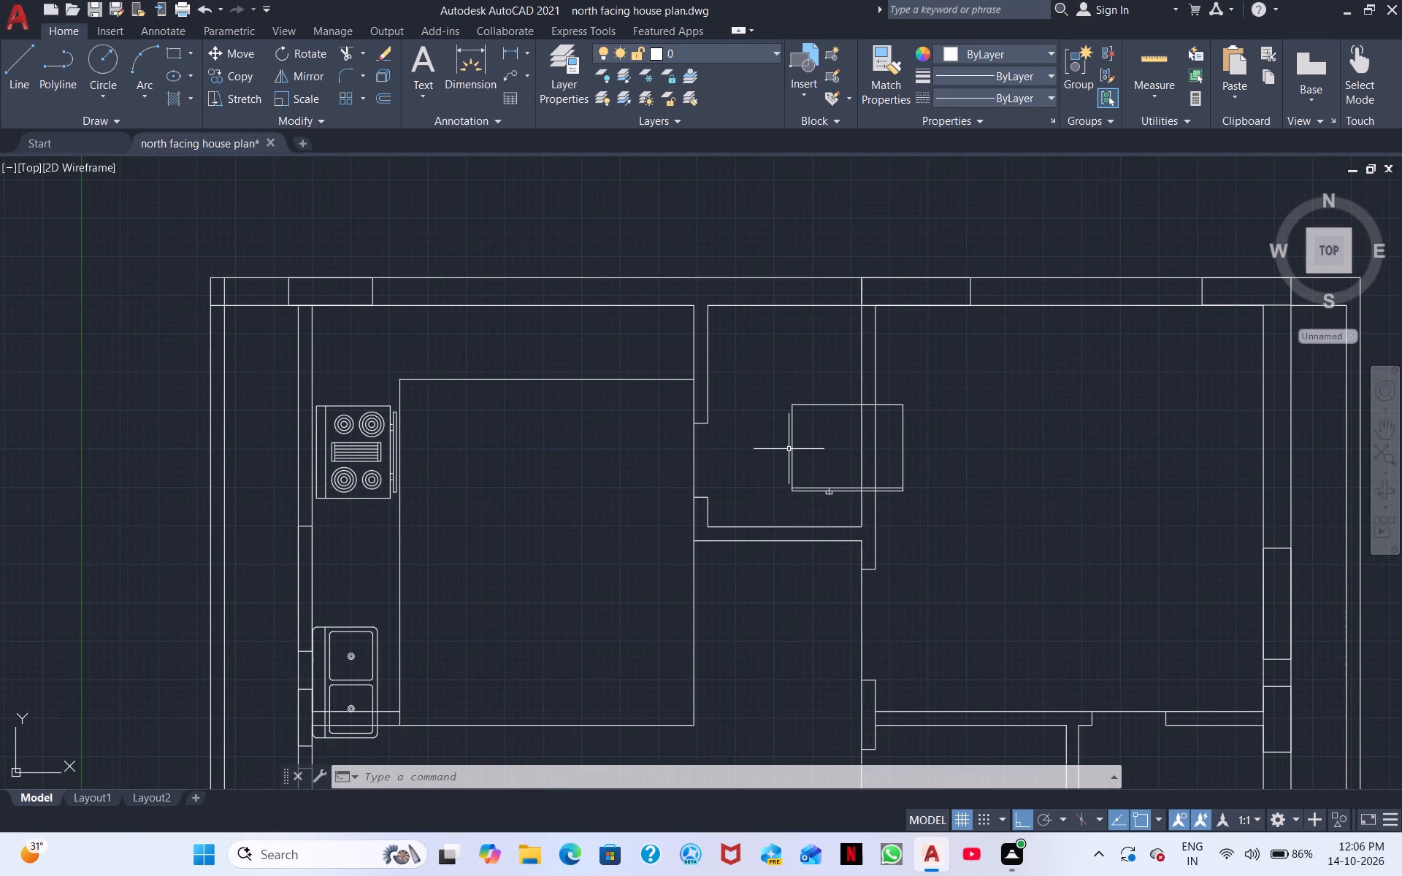
click(793, 447)
right_click(793, 447)
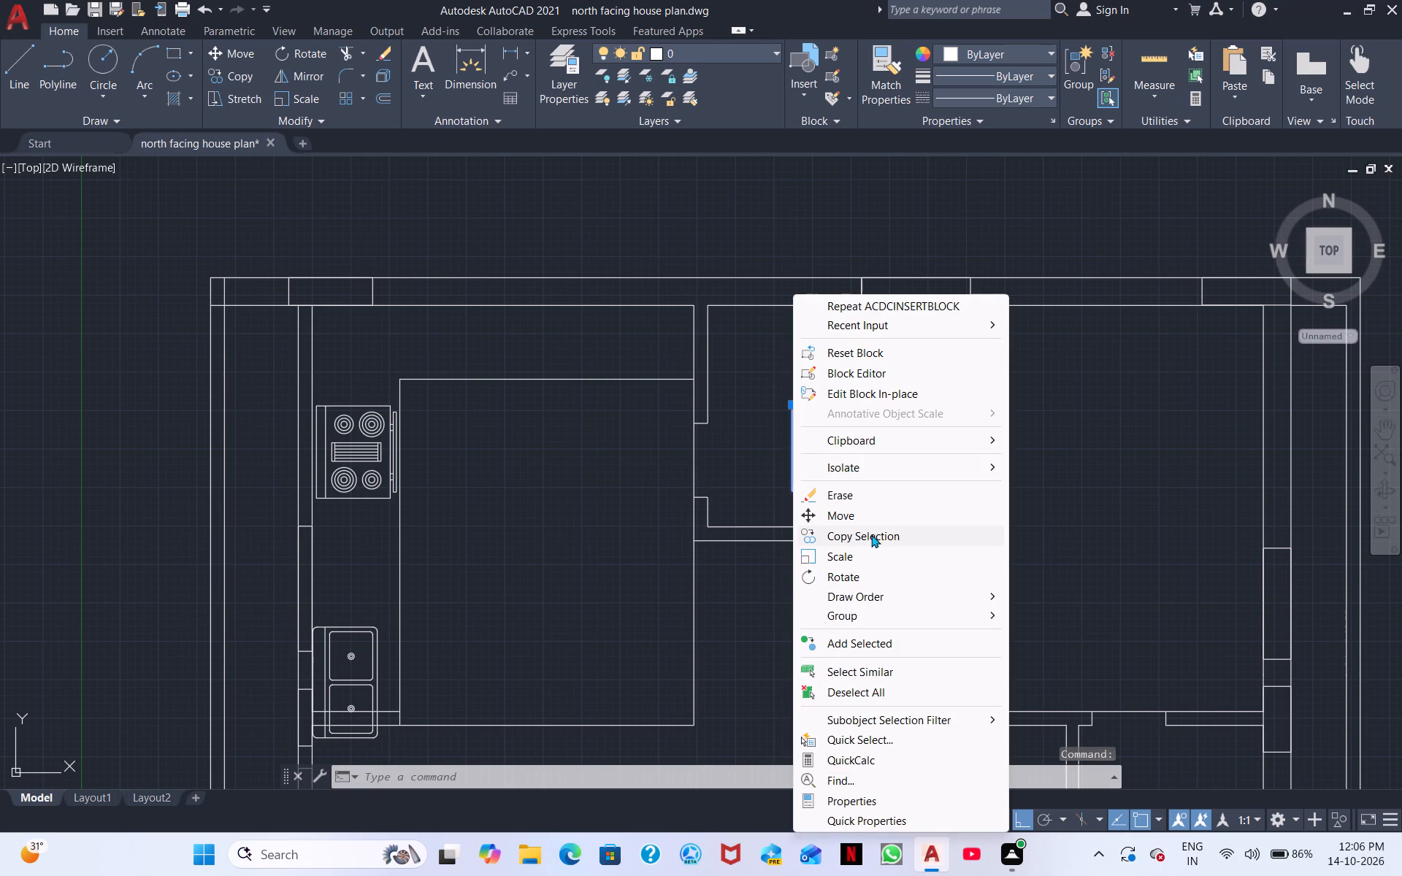
click(854, 524)
click(781, 450)
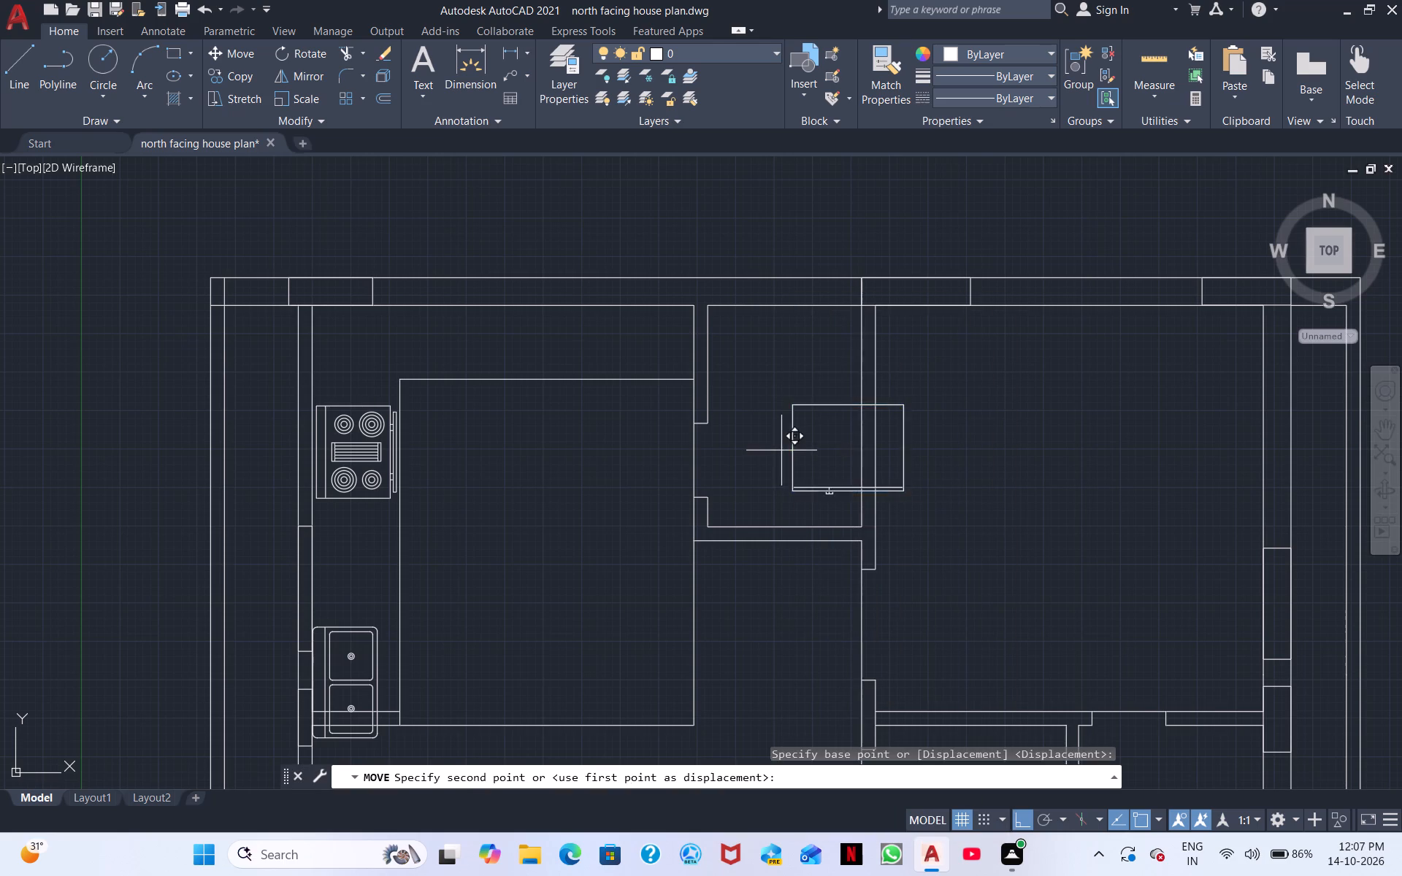
click(607, 349)
Move the refrigerator block about 3 ft north into the kitchen's northeast corner, over the north counter.
drag(643, 493, 632, 487)
right_click(558, 441)
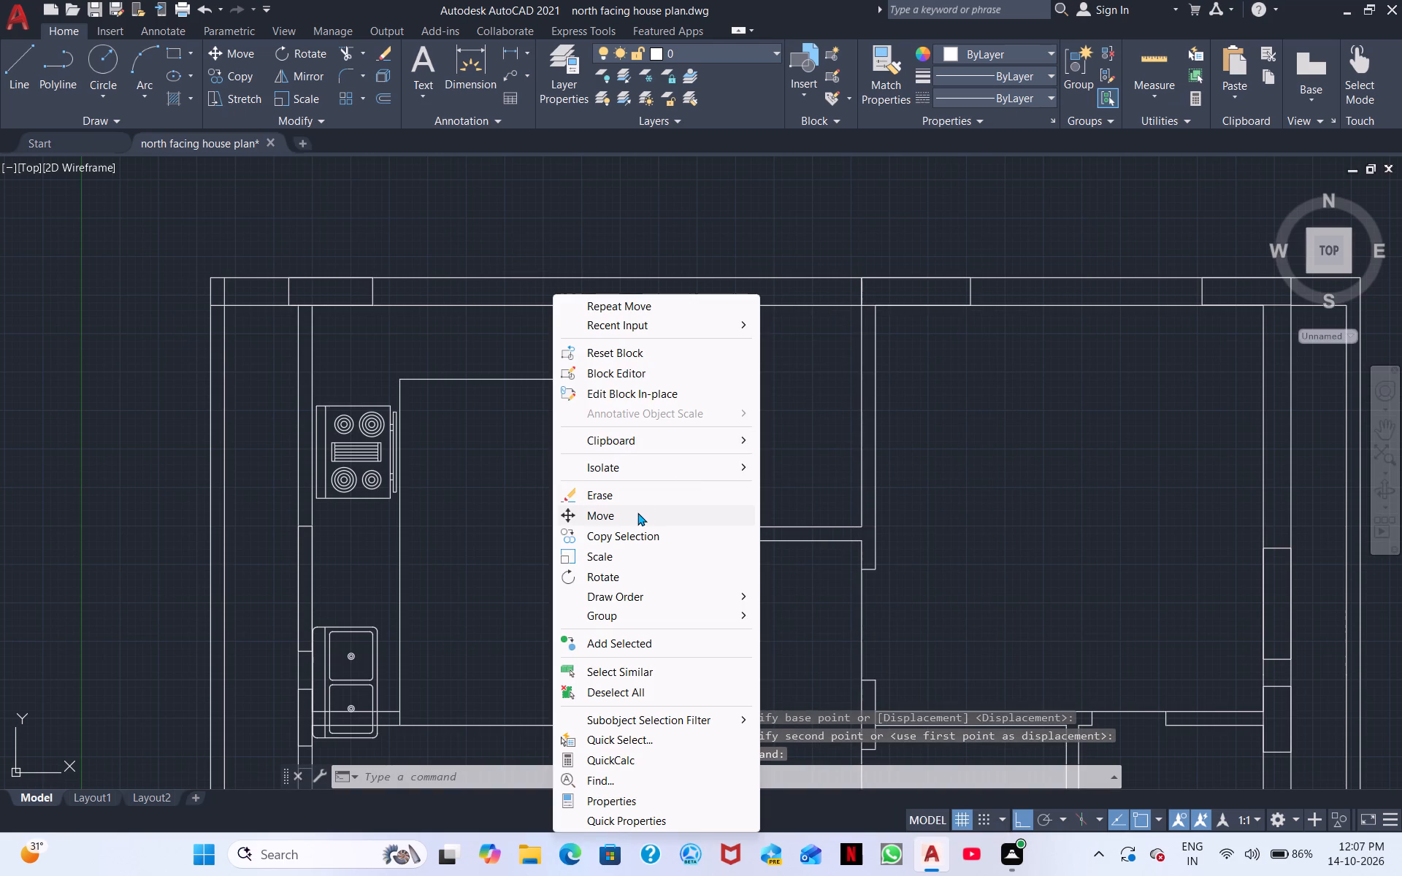
click(637, 512)
click(674, 444)
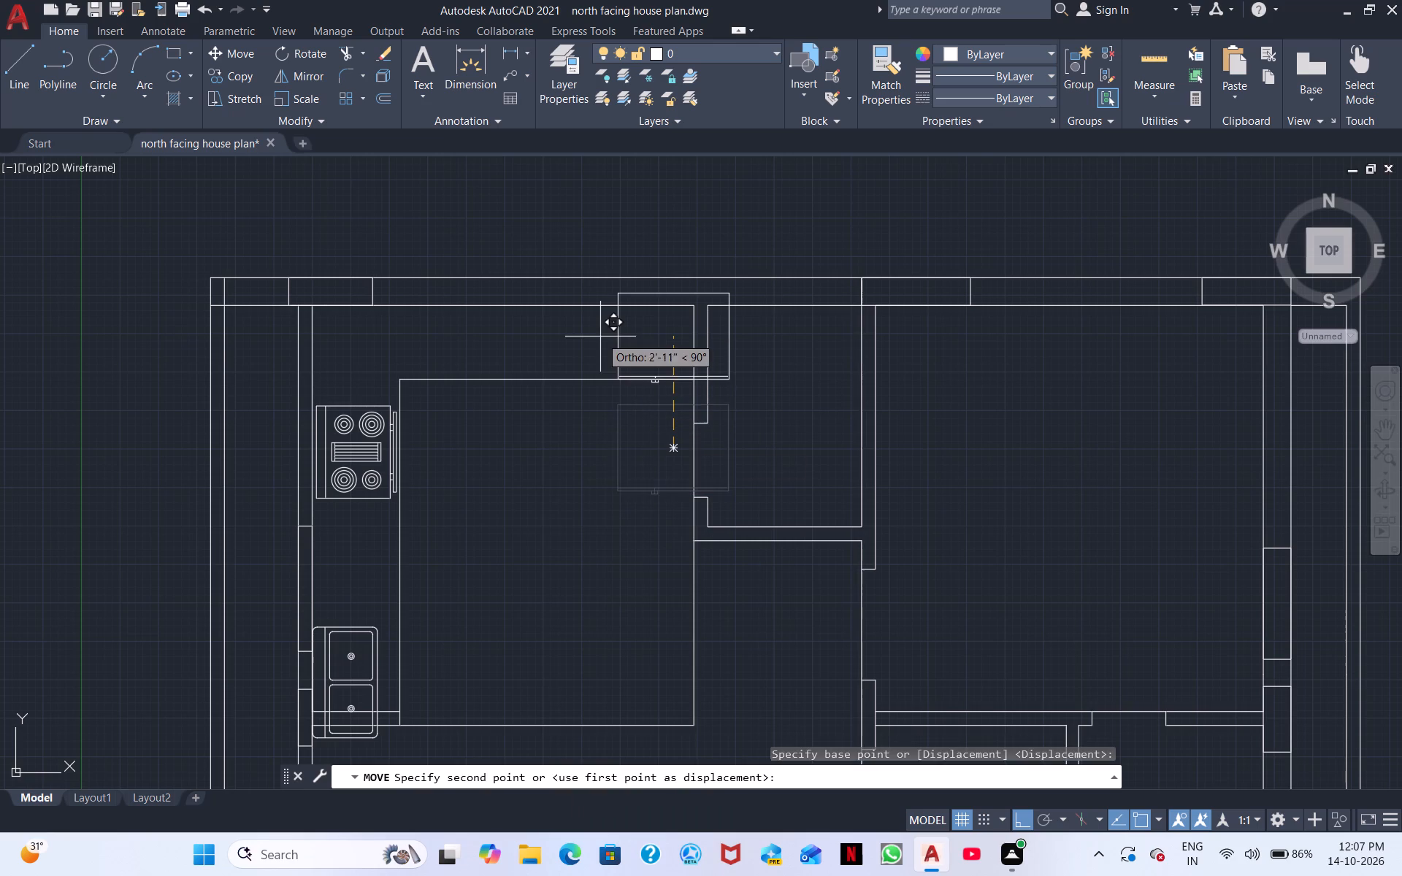
click(608, 342)
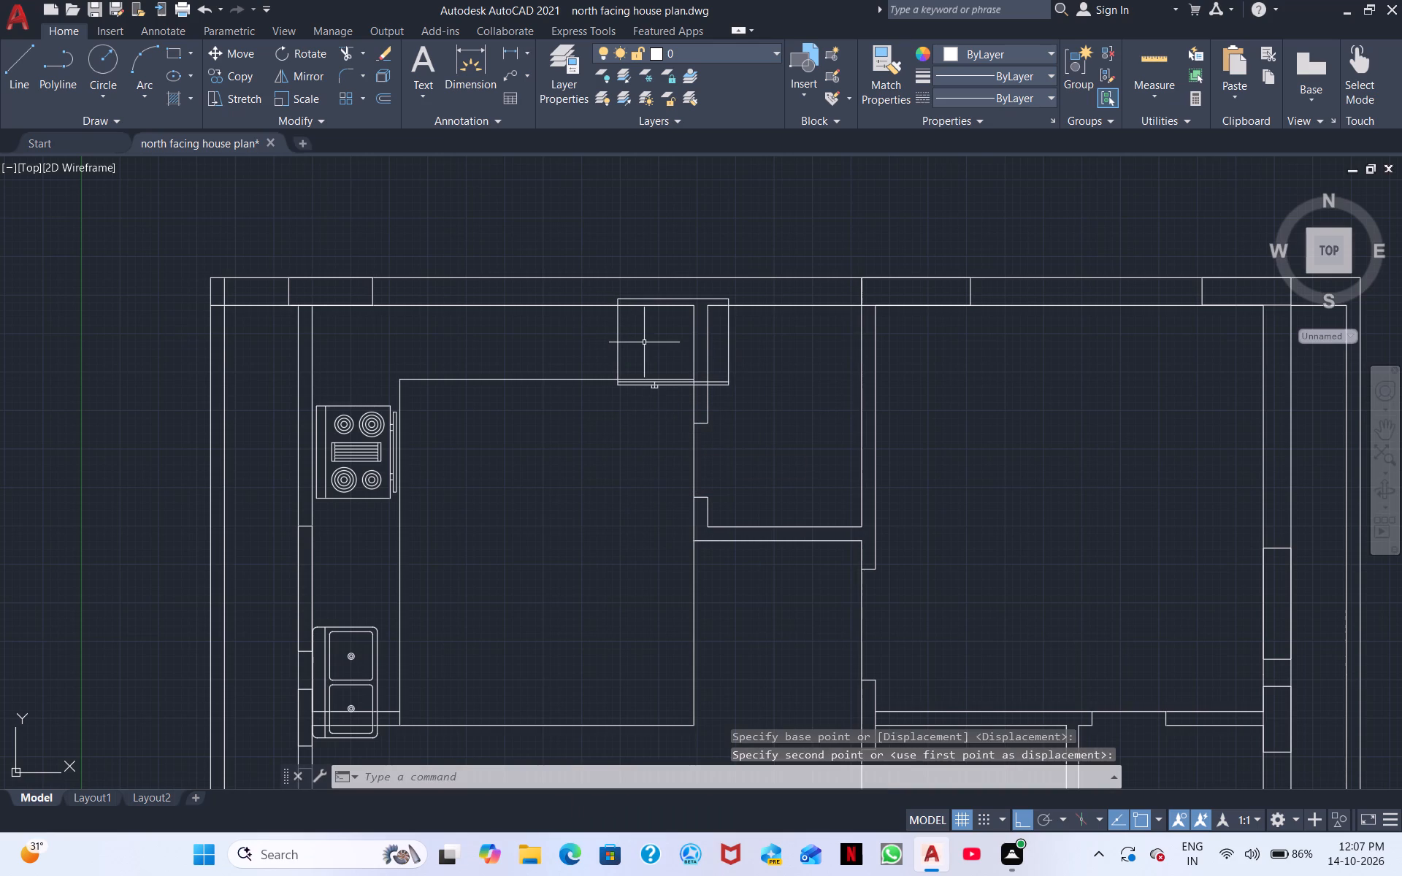
Scale the refrigerator block down about its southwest corner to roughly three-quarters of its size.
click(617, 350)
right_click(617, 350)
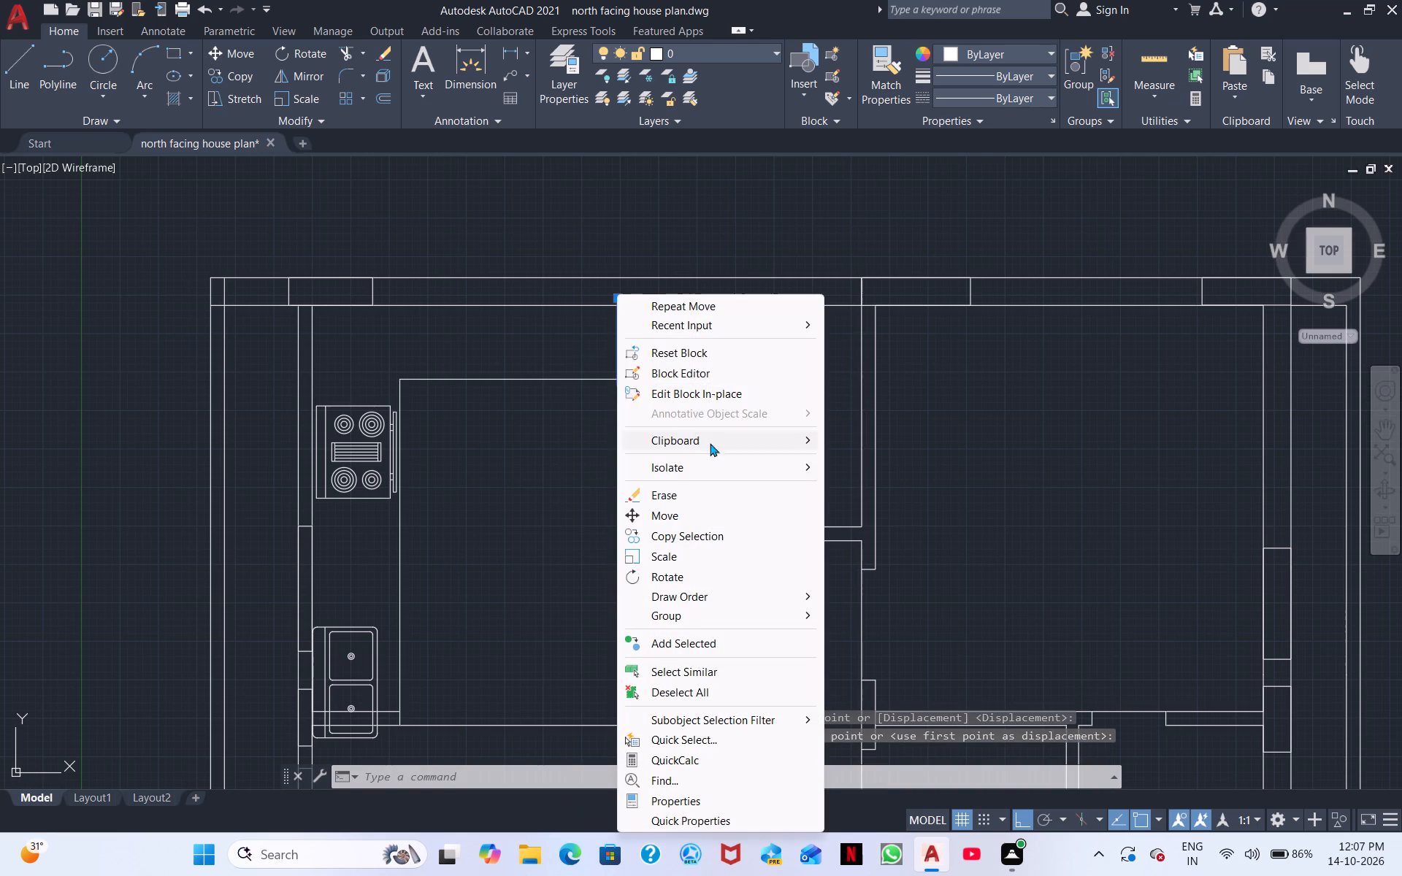
click(691, 558)
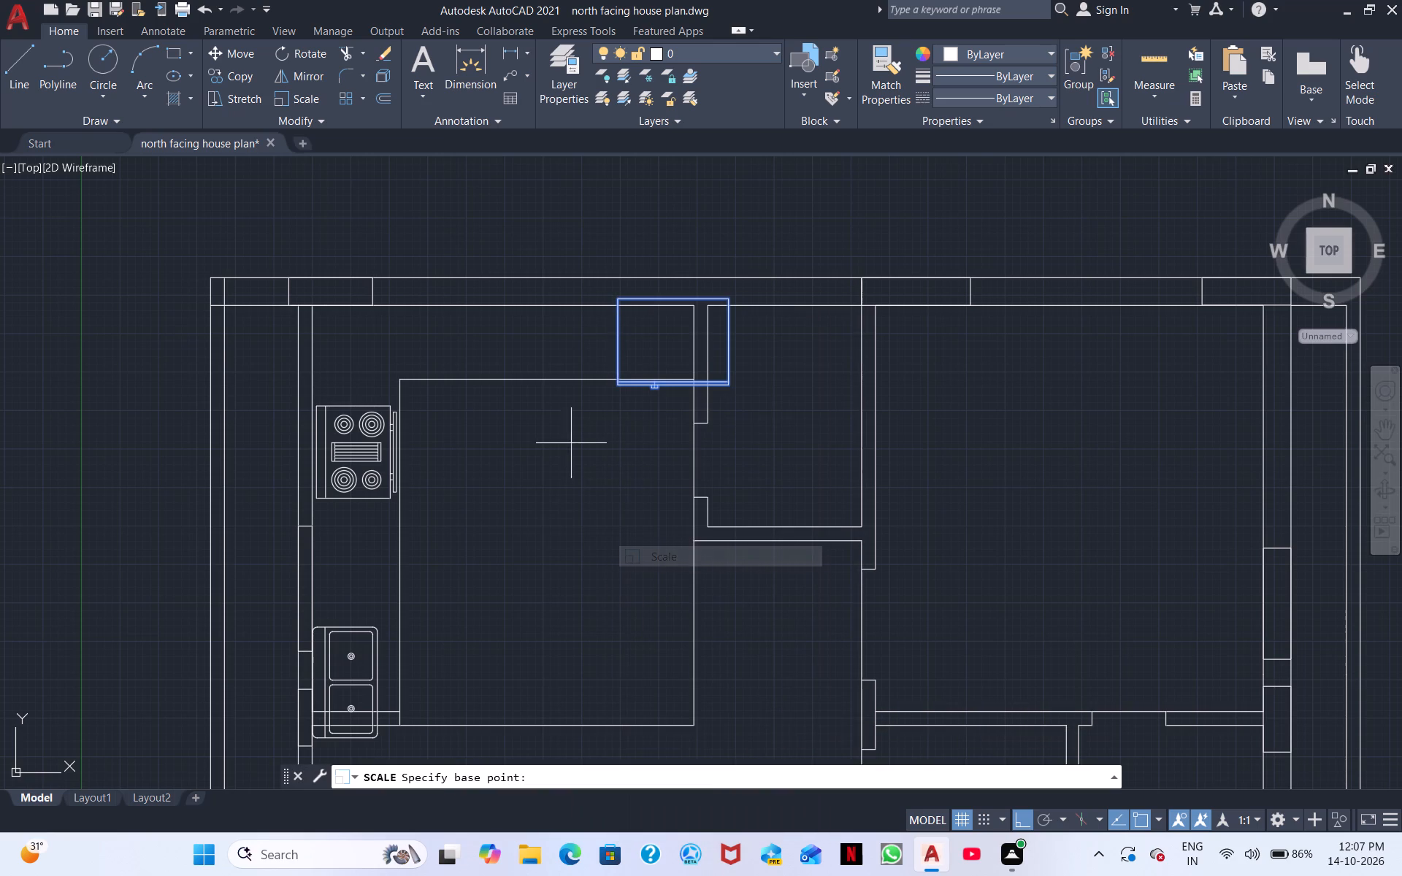
scroll(610, 378, up, 3)
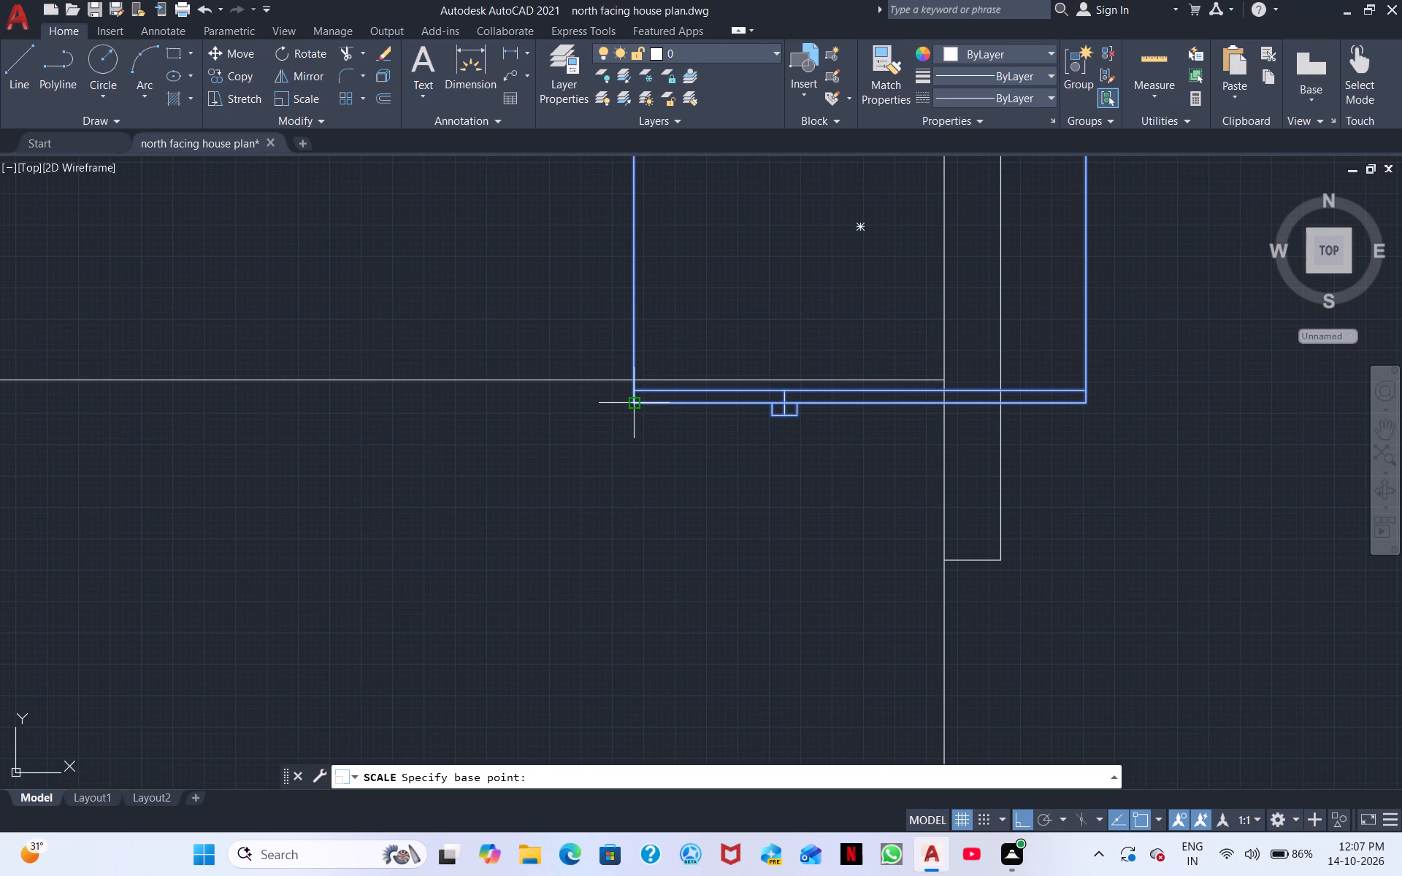
click(629, 404)
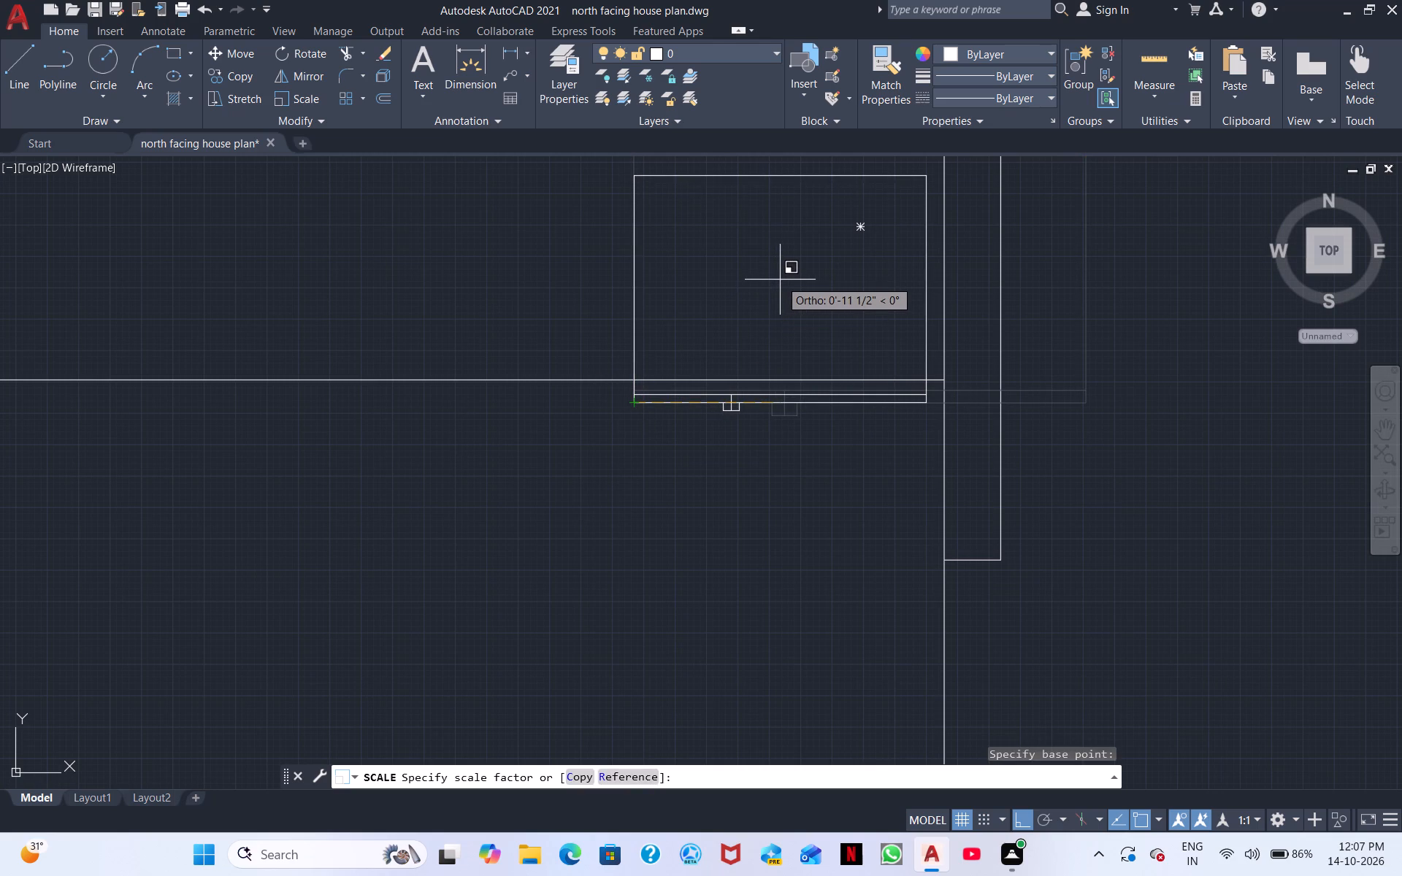
middle_drag(778, 275, 733, 365)
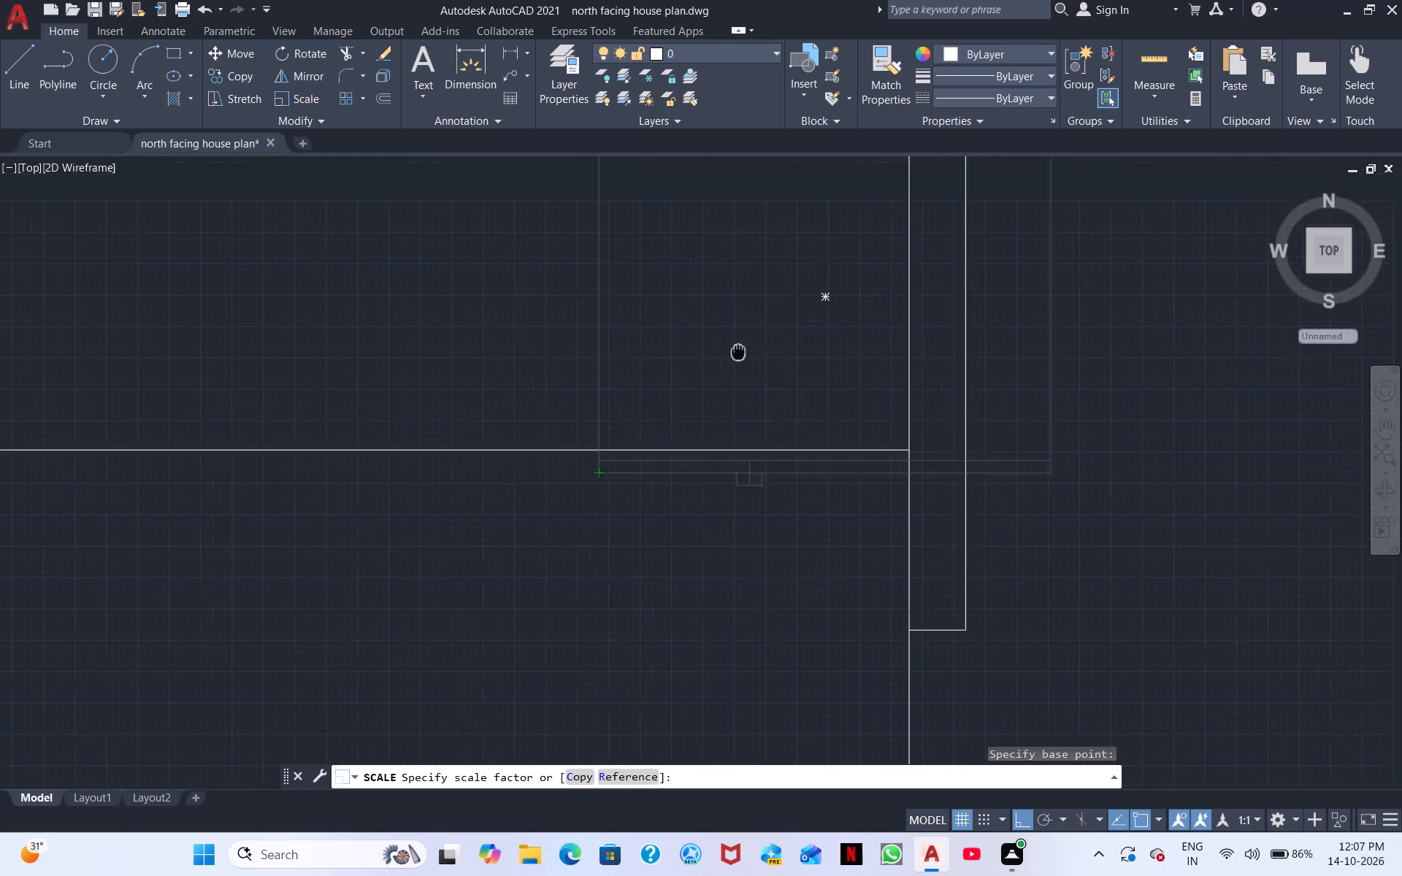
middle_drag(733, 365, 704, 477)
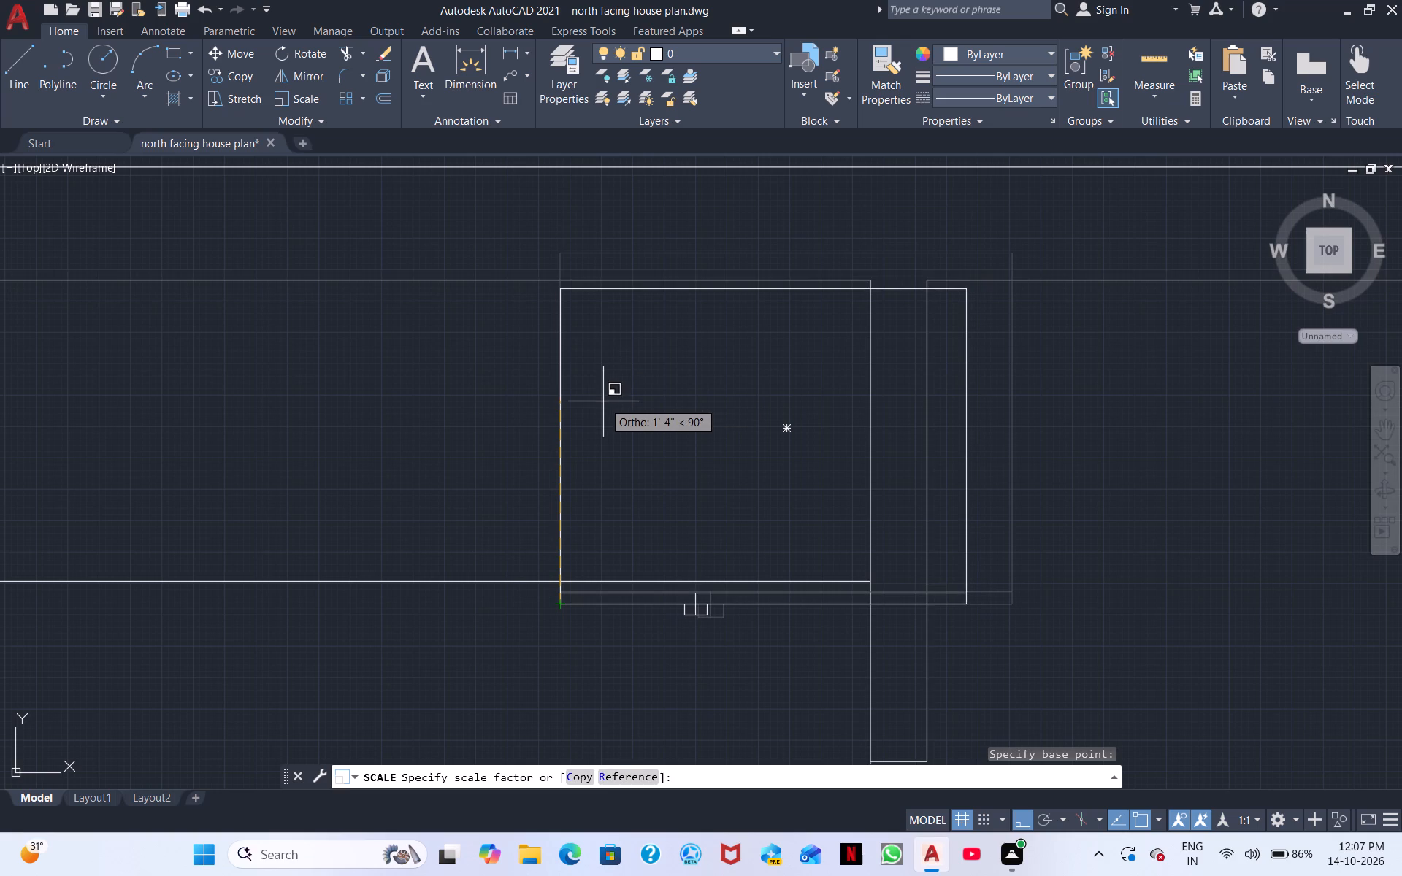
click(485, 432)
Turn off Ortho and move the refrigerator block northwest so it fits against the kitchen's north and east walls.
click(667, 603)
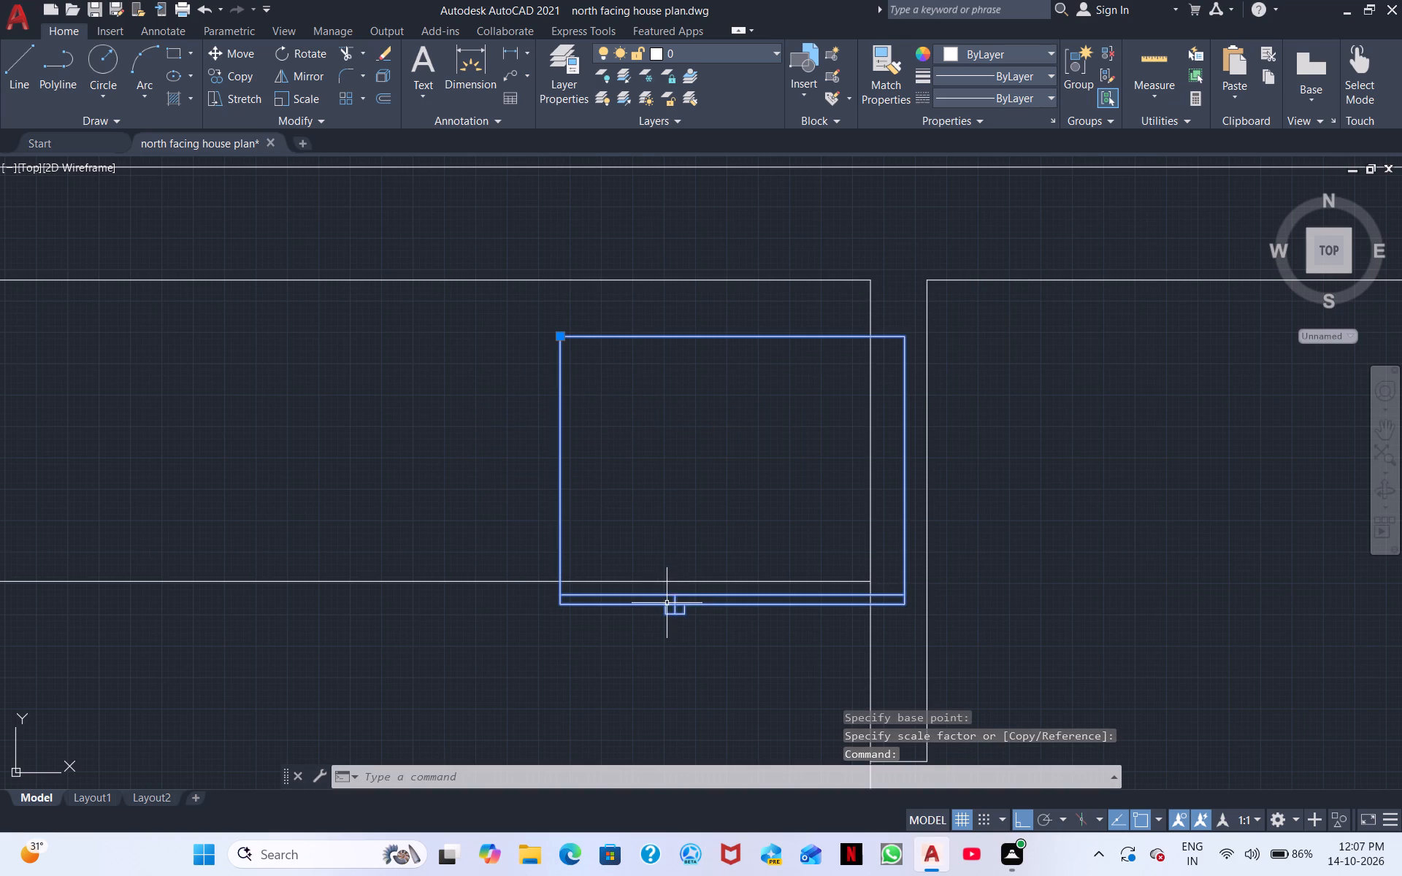
click(1023, 816)
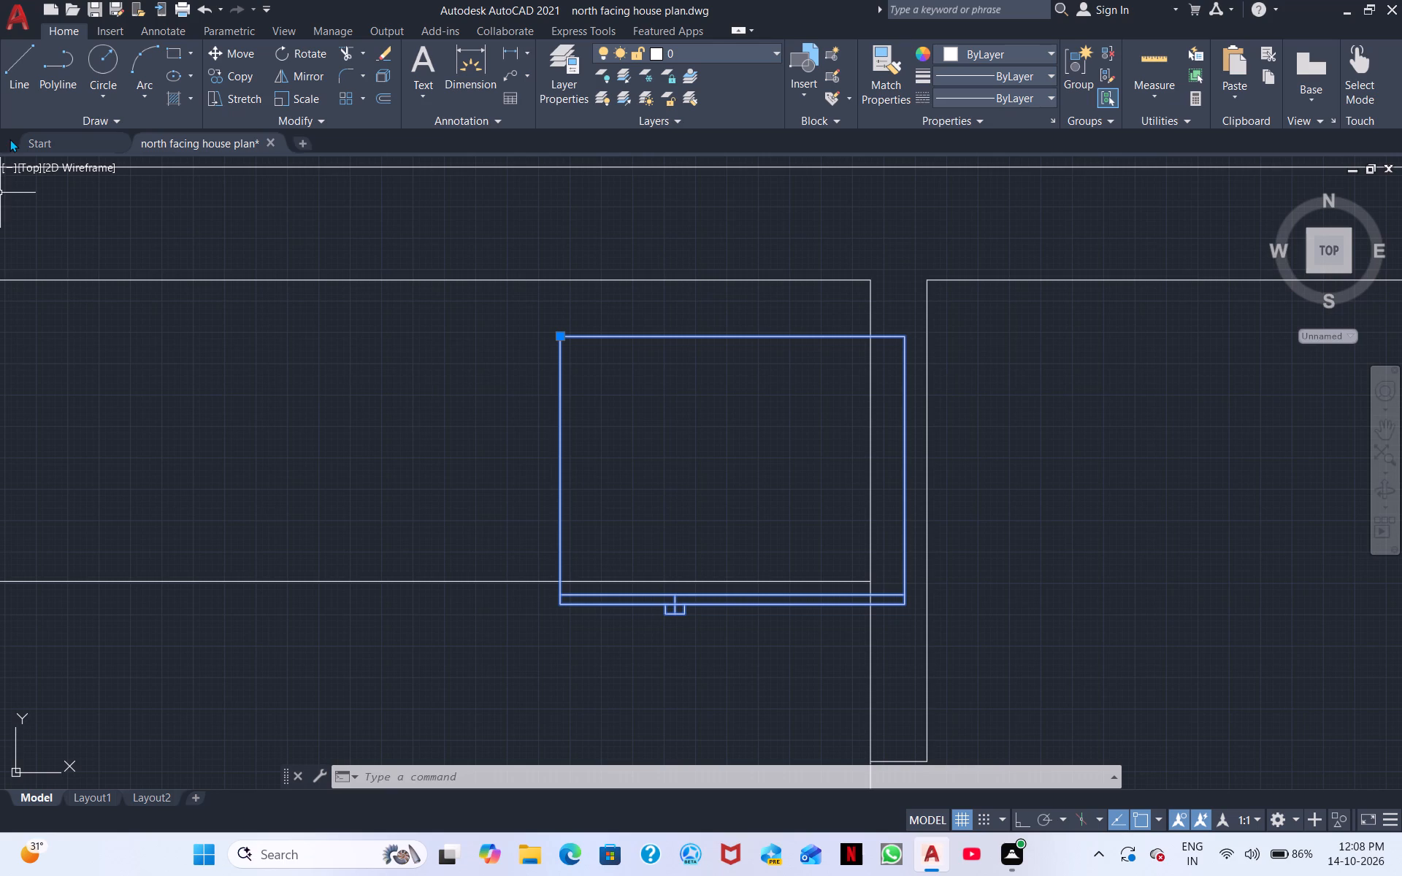
right_click(594, 414)
click(660, 514)
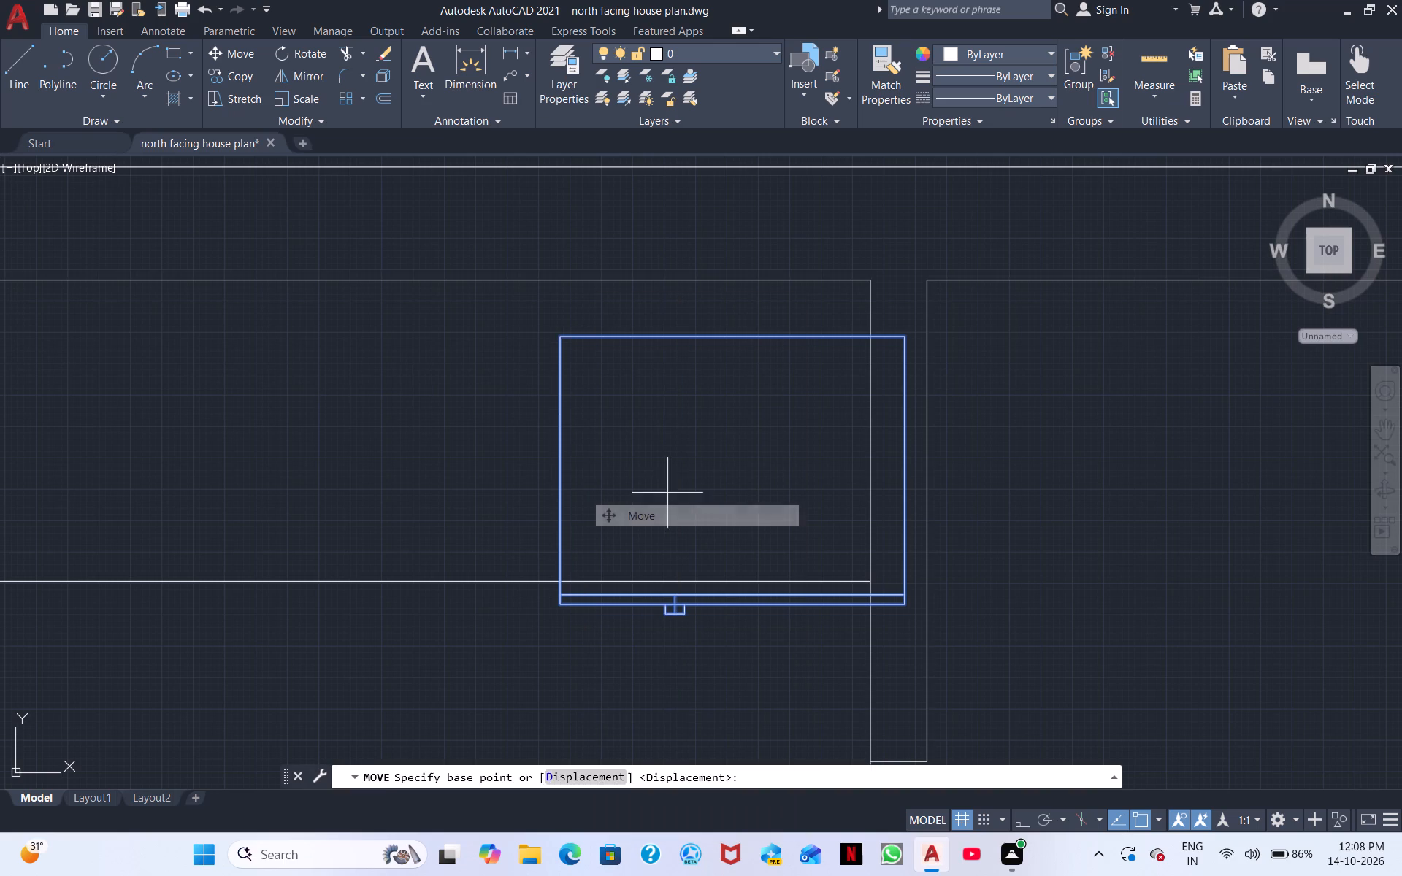
click(673, 472)
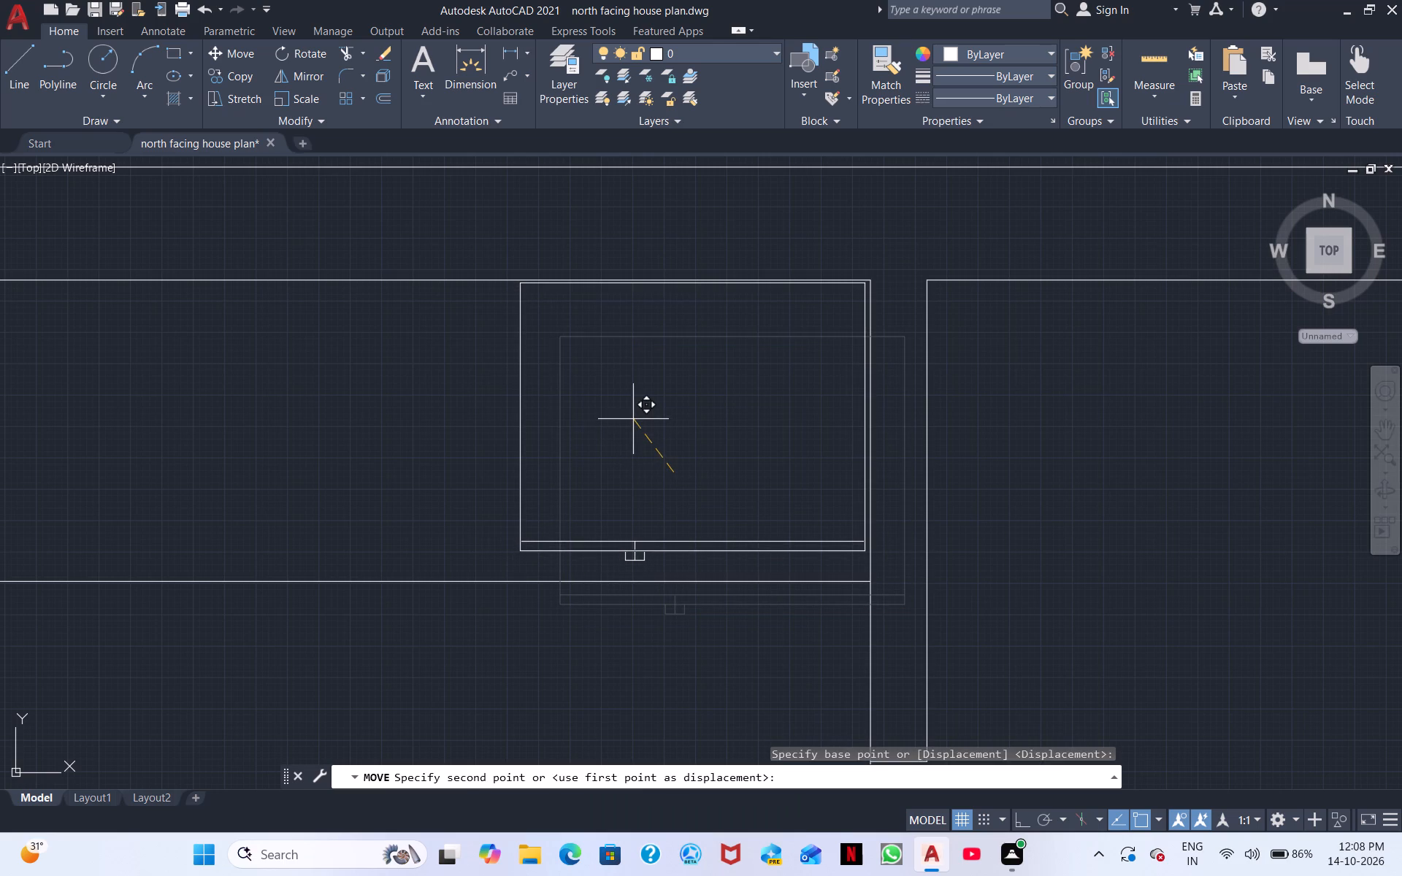
click(638, 416)
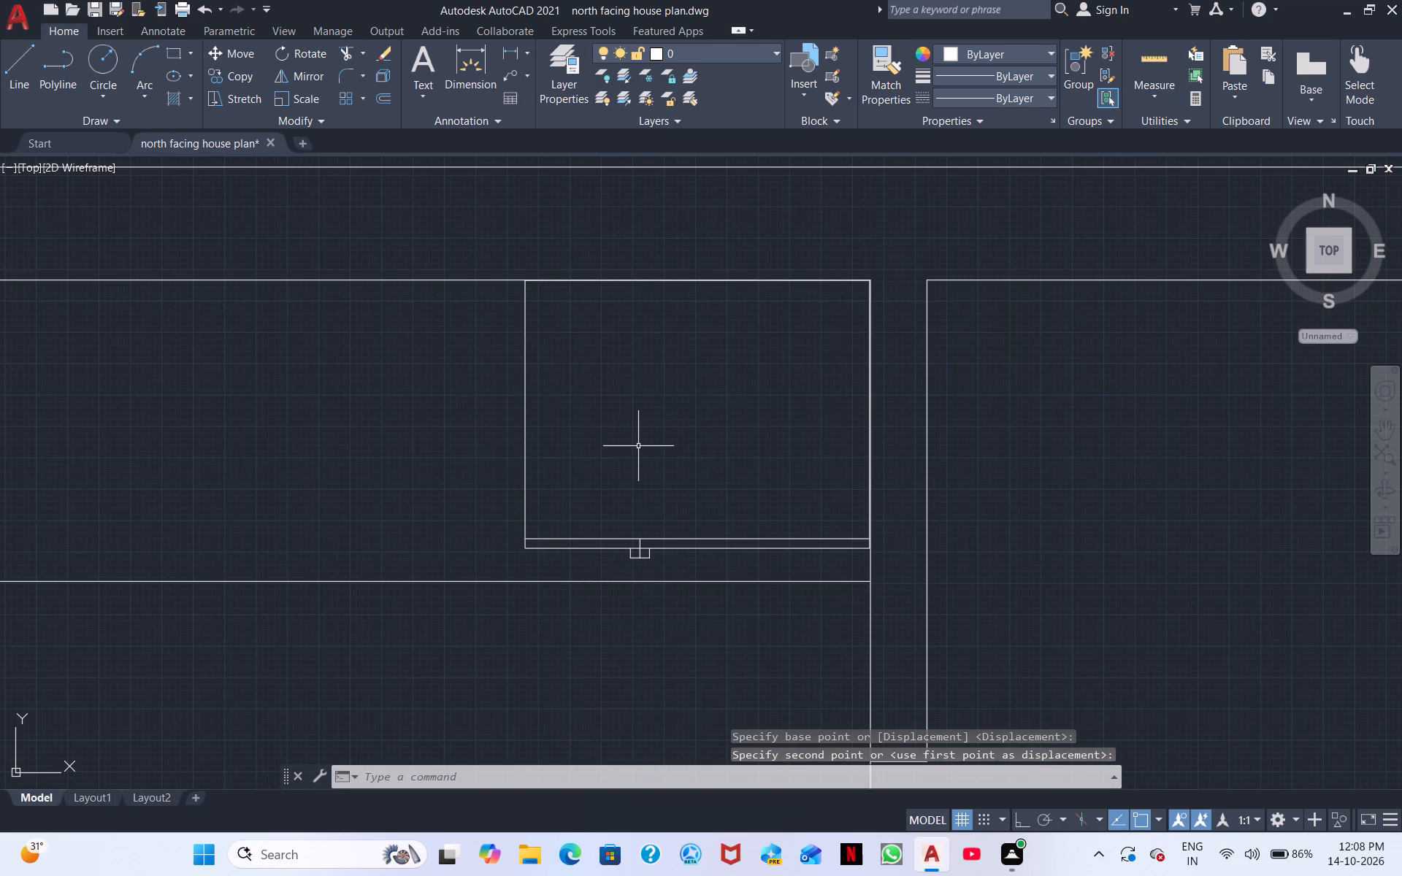
Scale the refrigerator block up about its northeast corner until its front edge meets the north counter's front line.
click(811, 550)
right_click(811, 550)
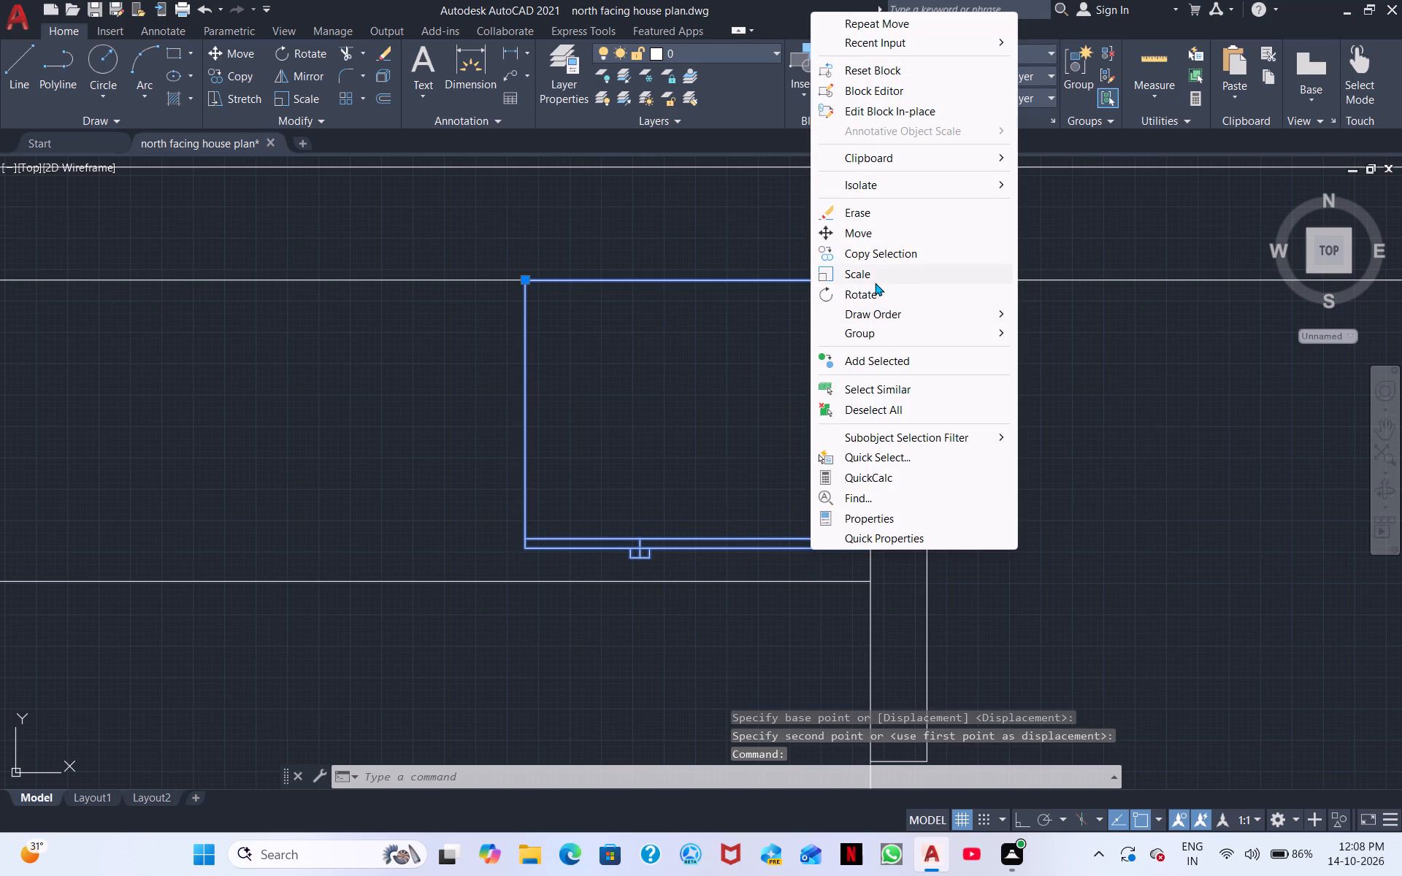
click(873, 277)
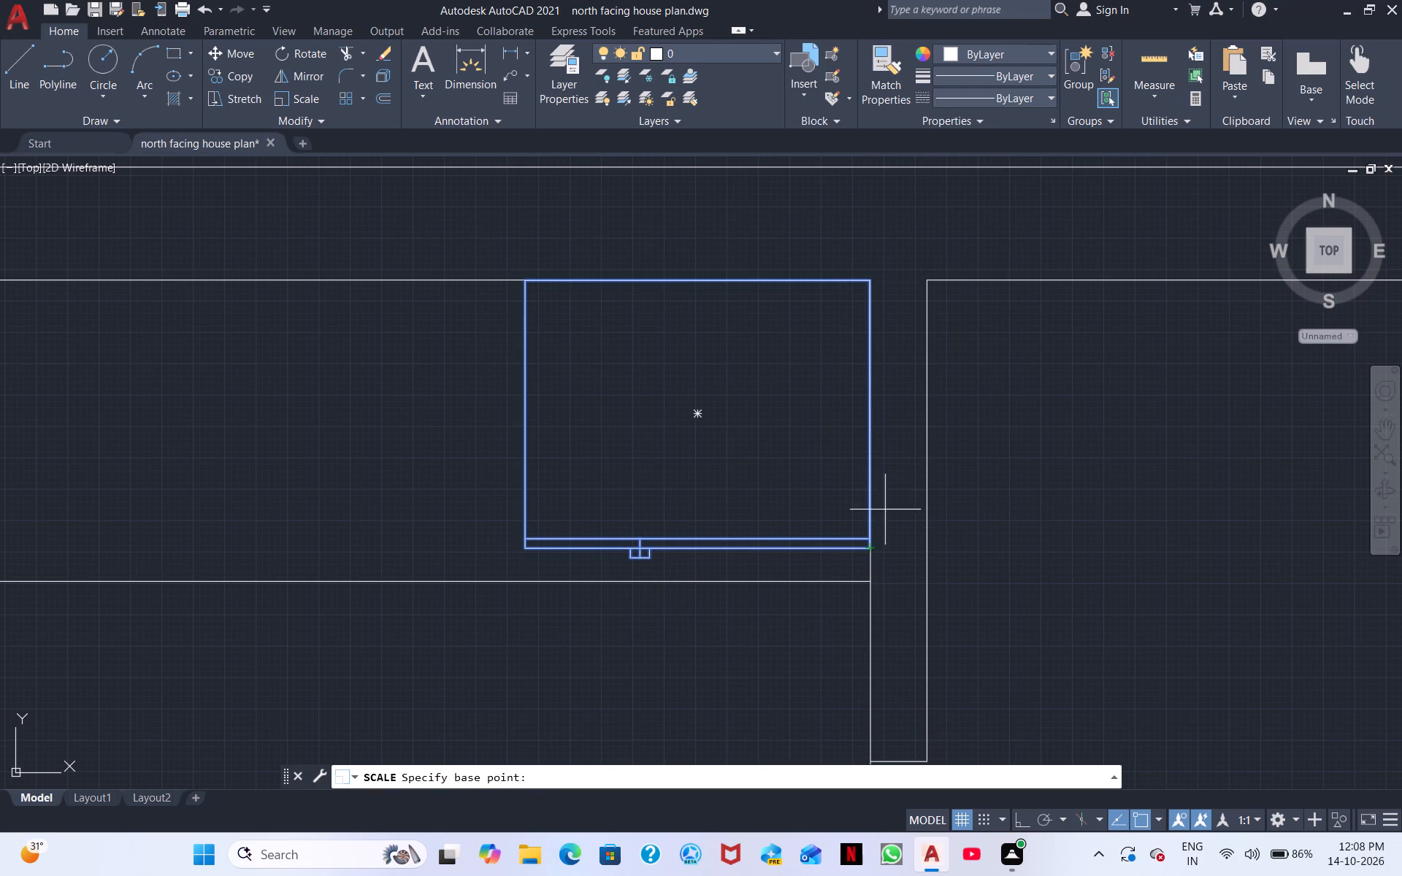
click(867, 283)
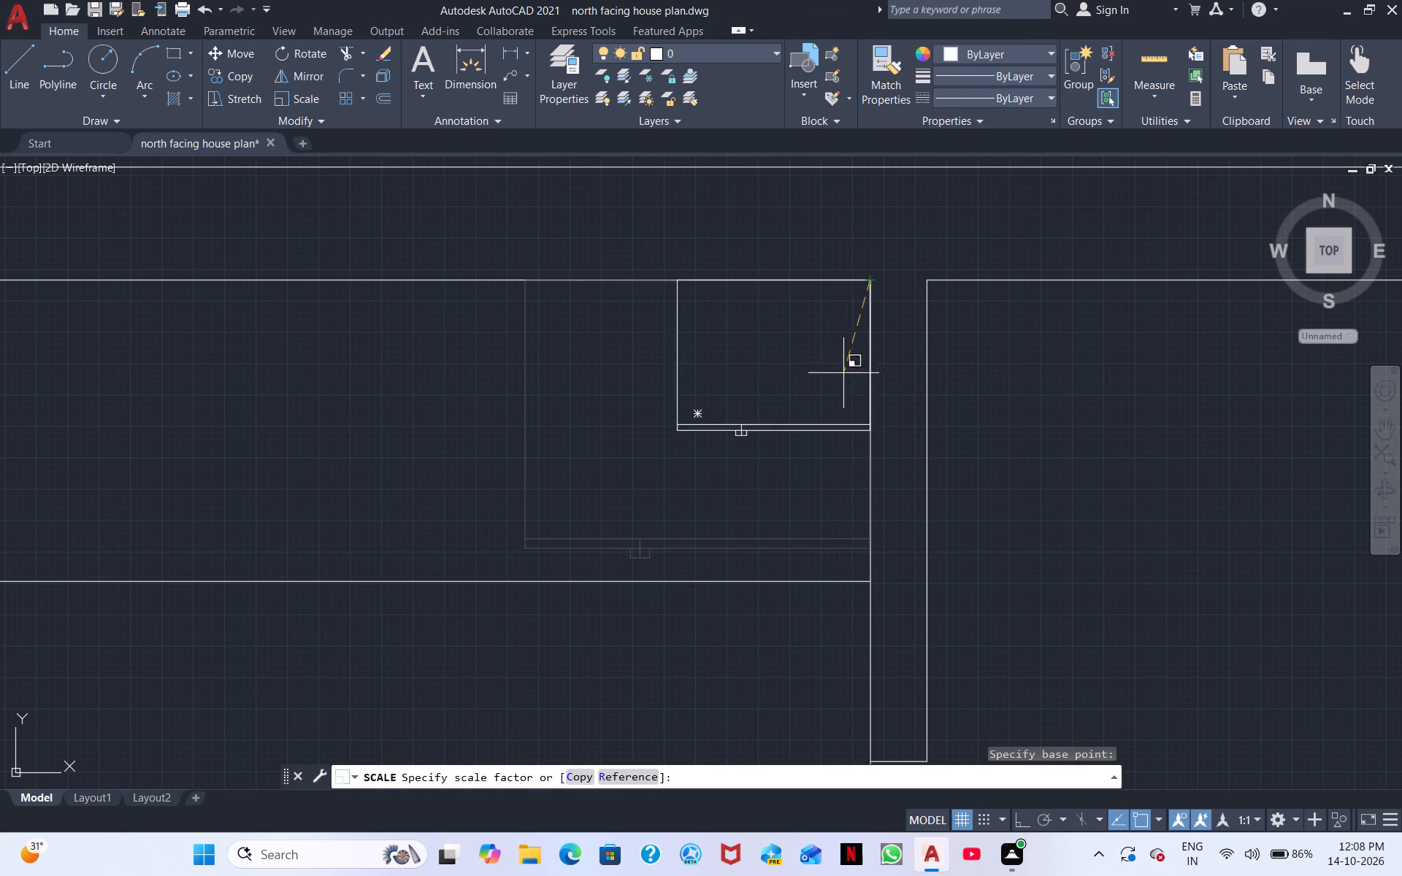
click(863, 474)
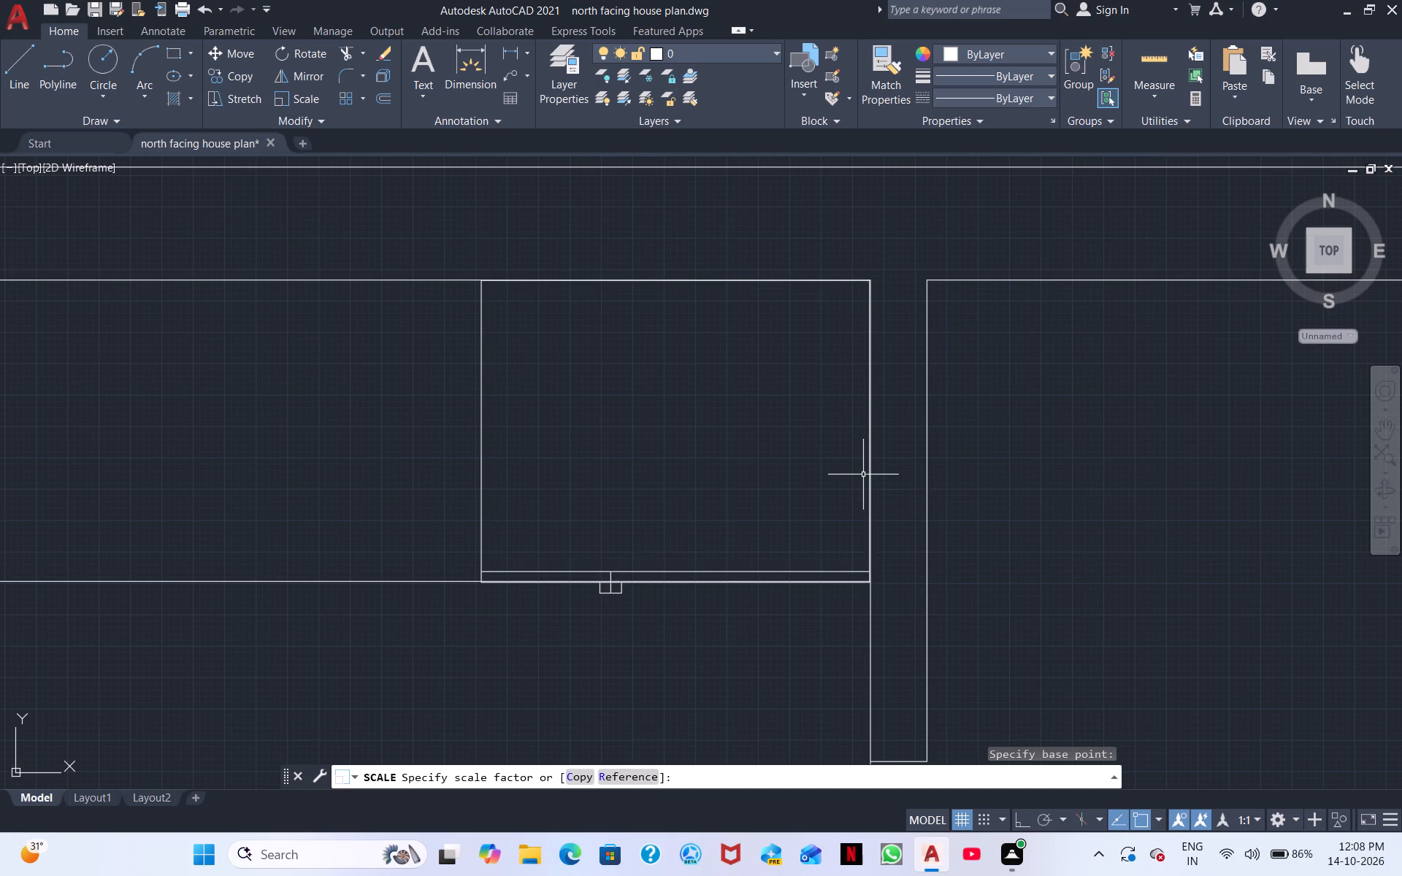
scroll(610, 524, down, 1)
middle_drag(489, 613, 908, 602)
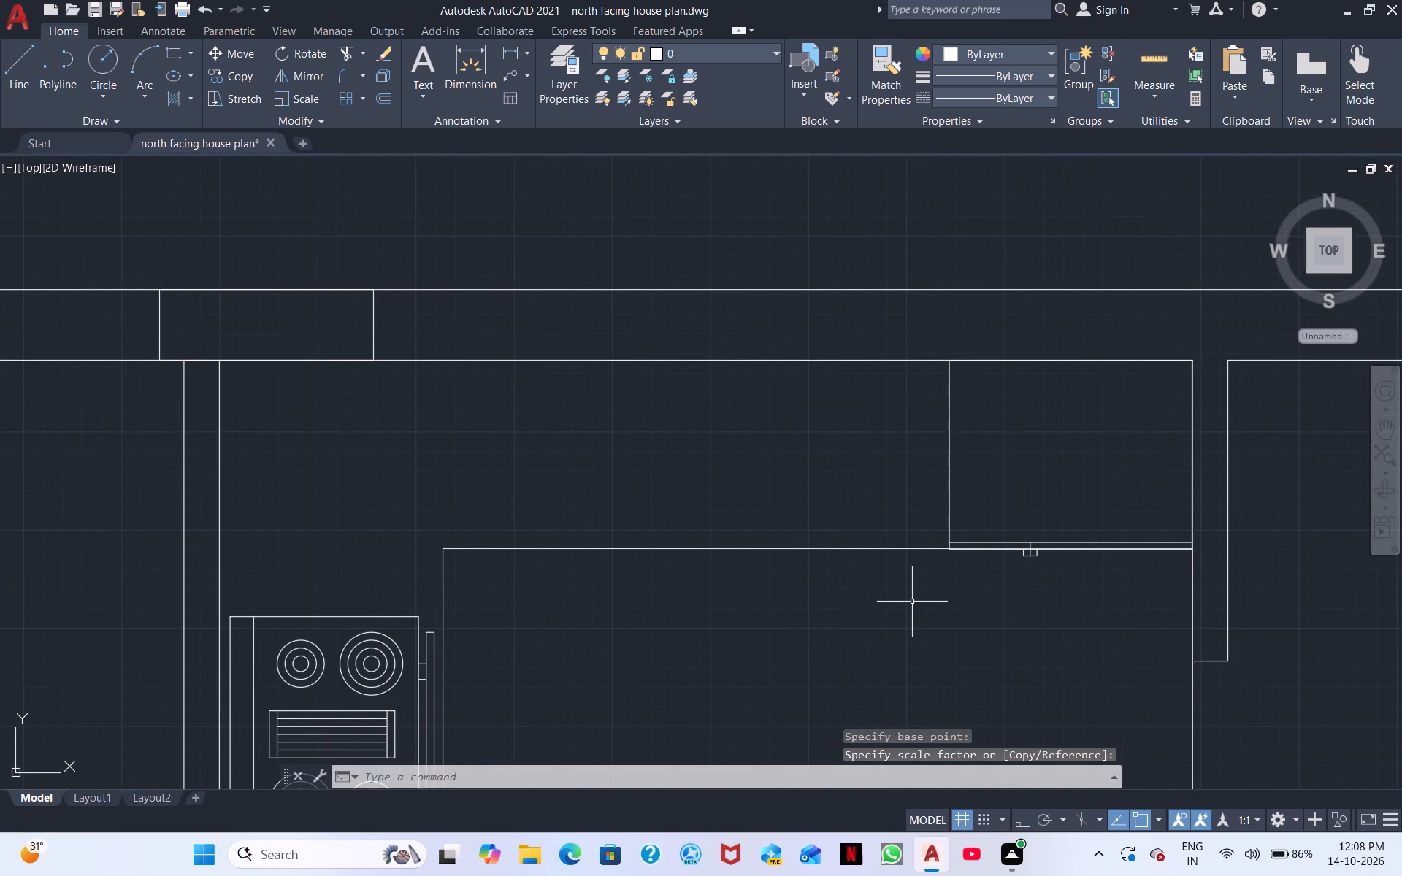
key(Escape)
Move the double sink block northeast so it sits between the west wall and counter front, north of the counter's south end.
middle_drag(640, 672, 1132, 496)
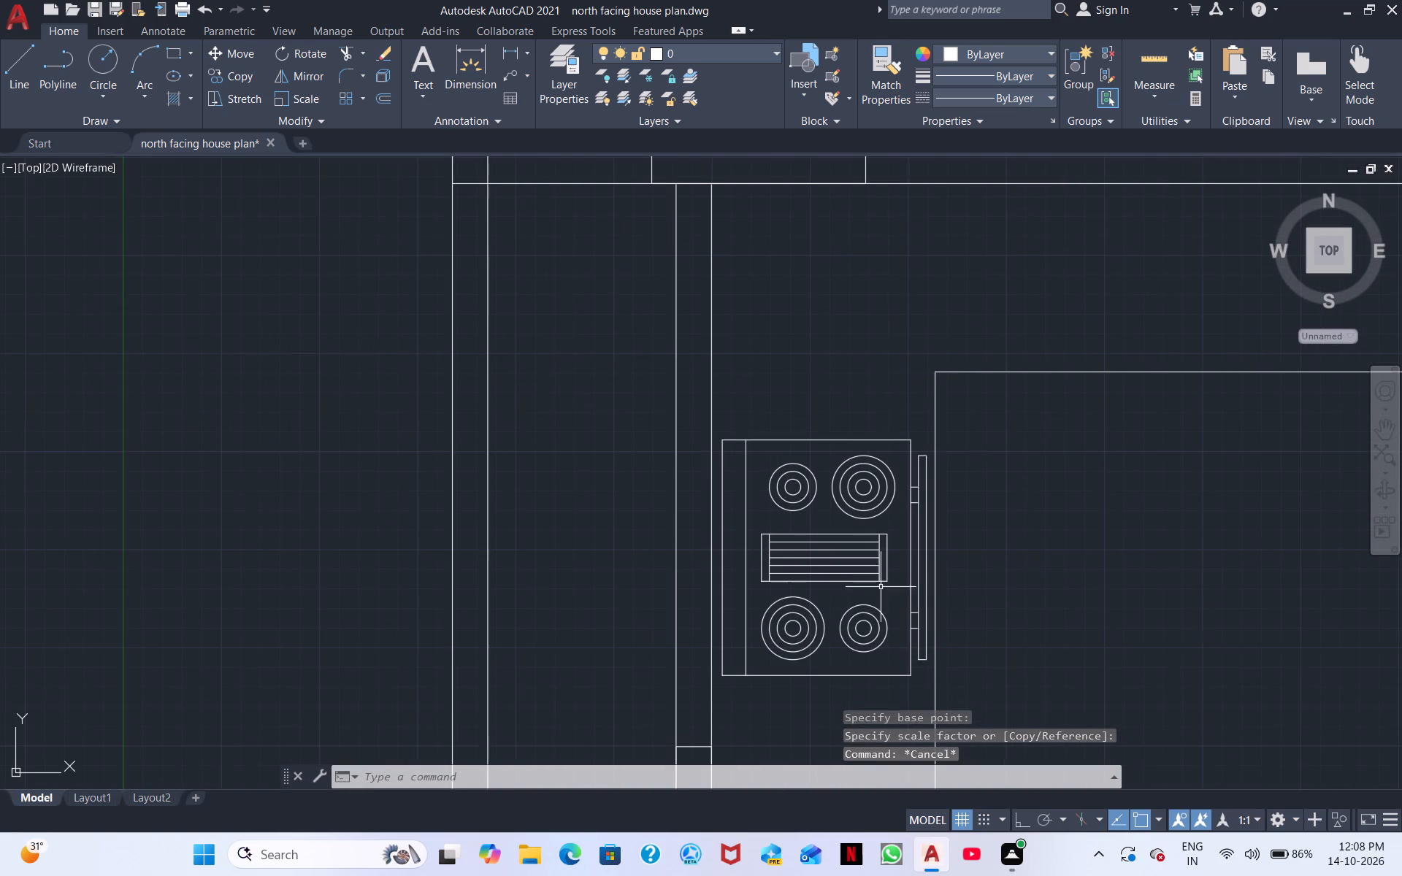
middle_drag(872, 596, 909, 304)
scroll(895, 489, down, 1)
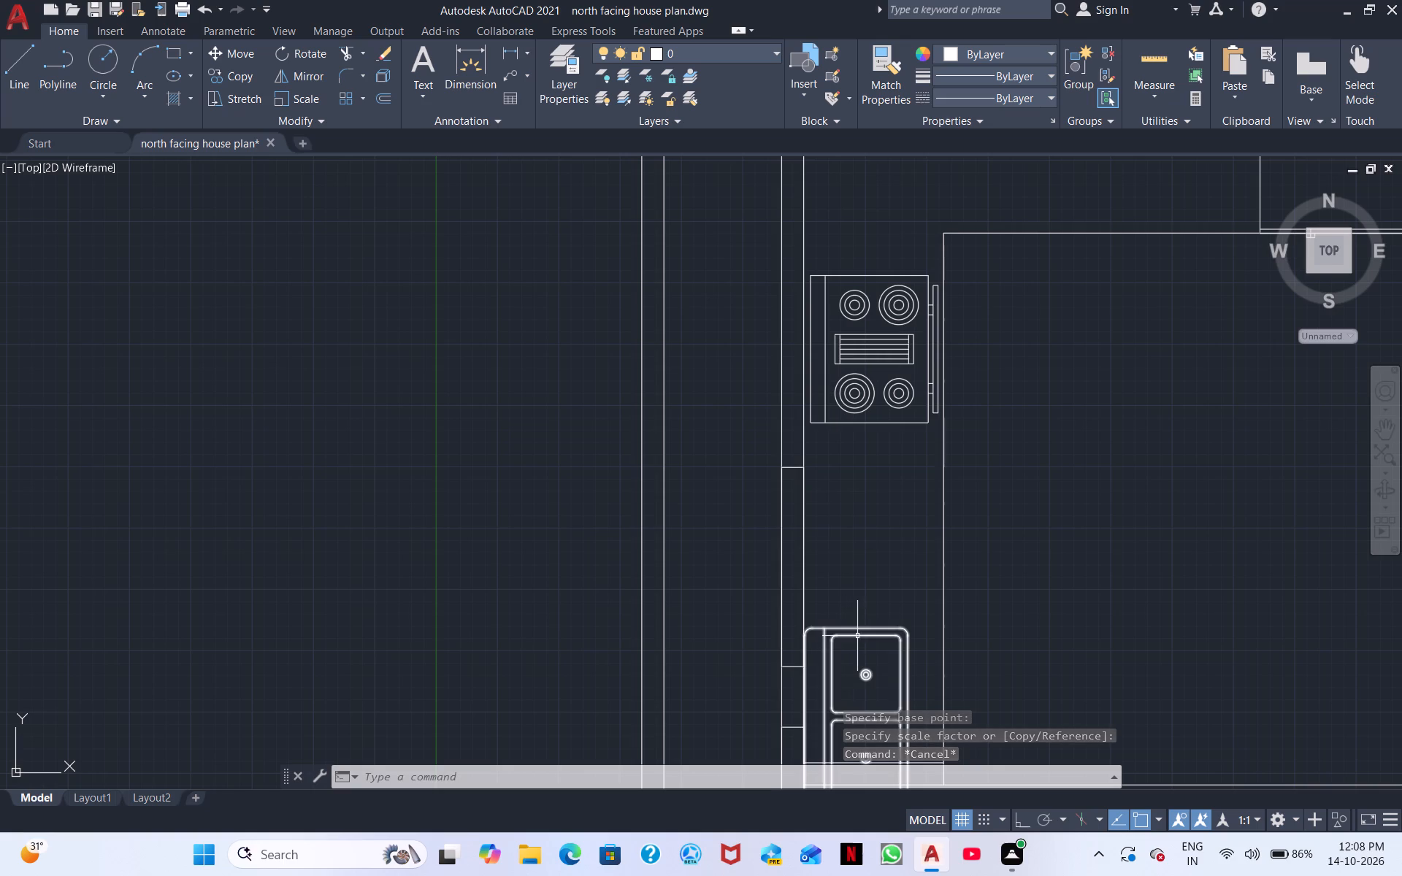
click(859, 629)
right_click(859, 629)
click(932, 317)
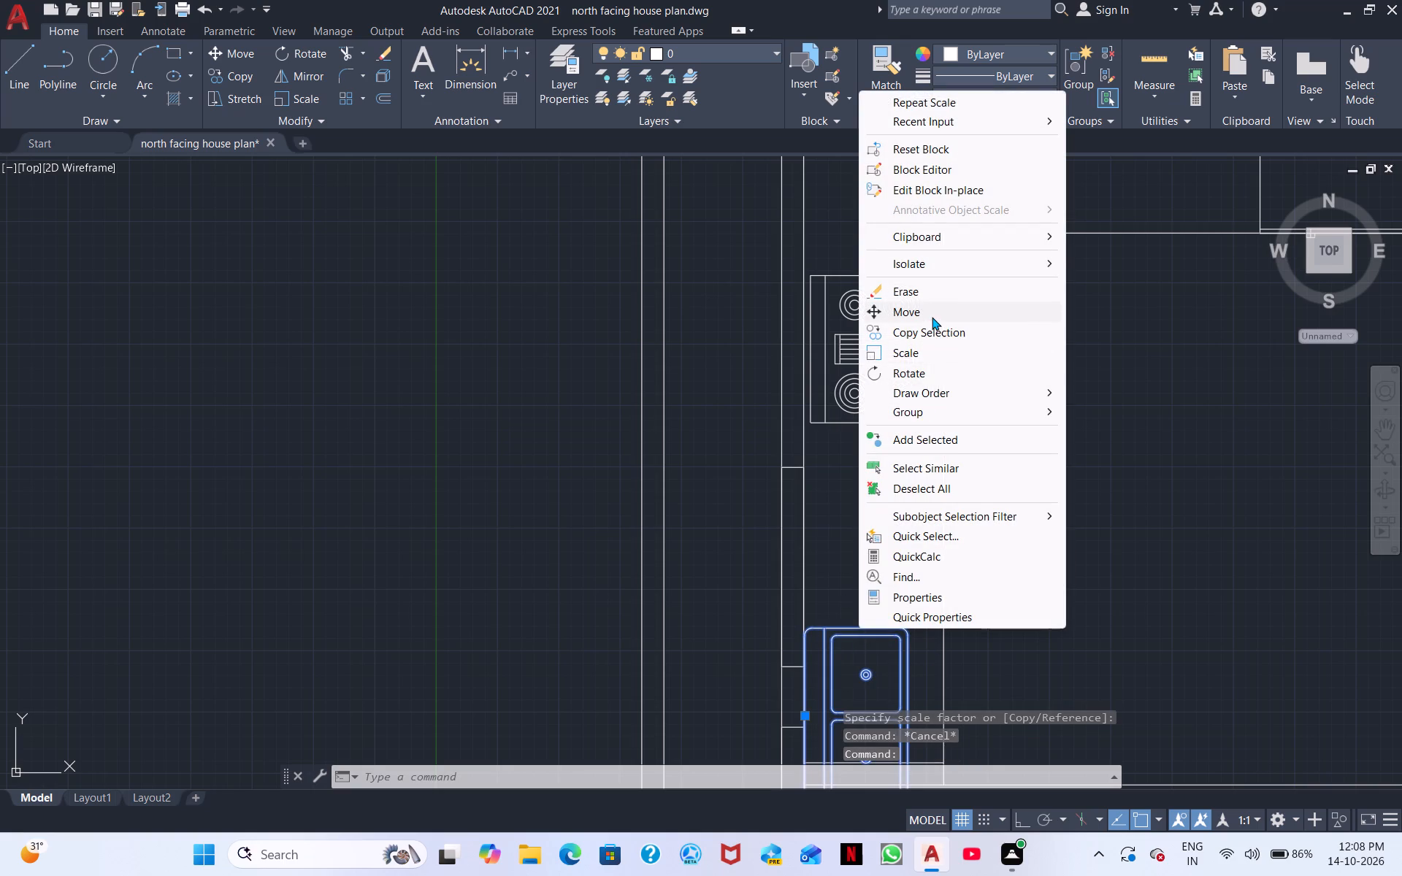
middle_drag(924, 792, 851, 626)
middle_drag(858, 719, 858, 709)
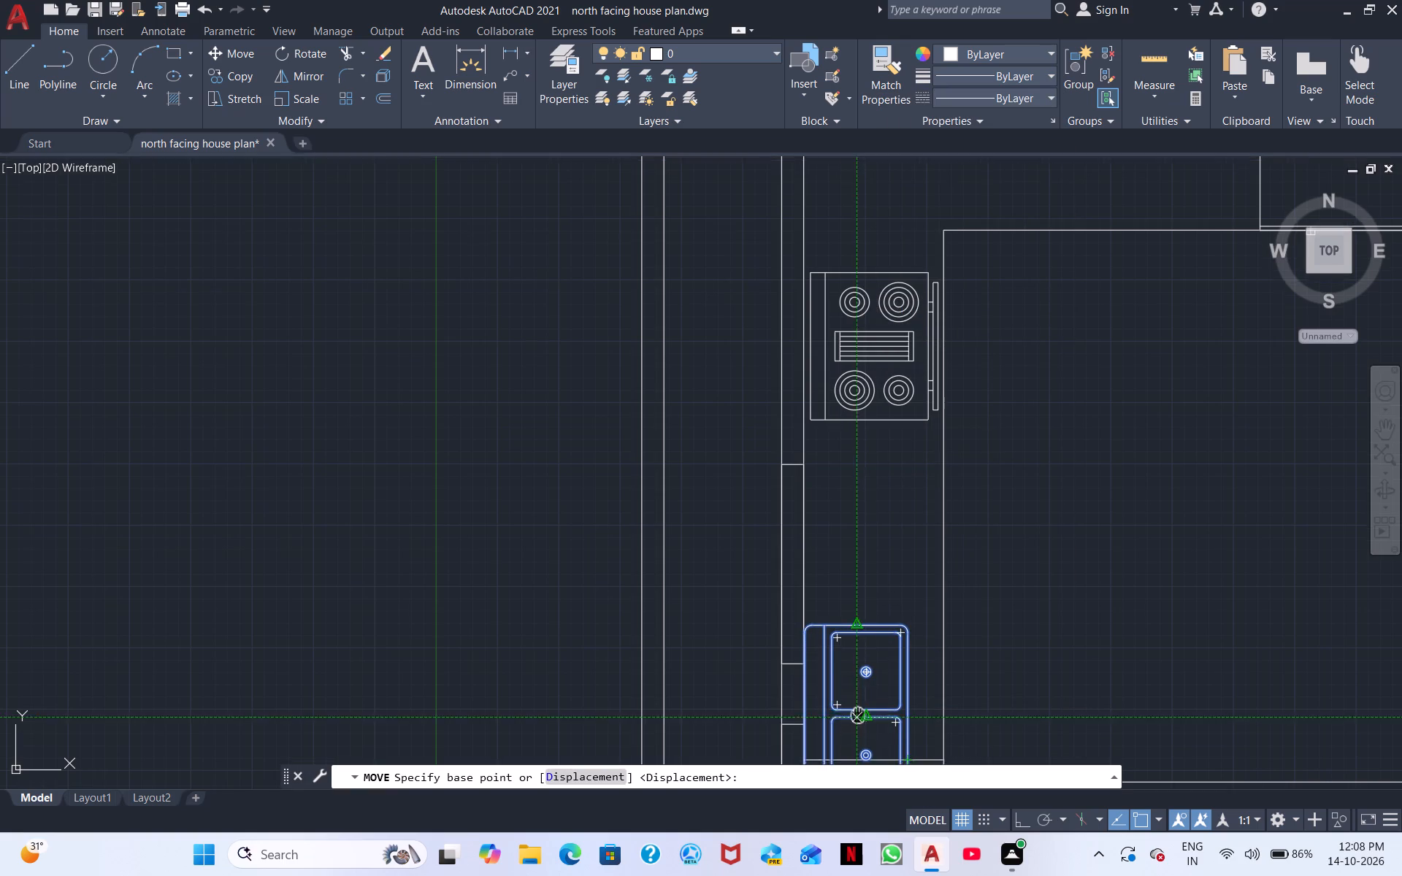
middle_drag(858, 709, 773, 502)
click(785, 490)
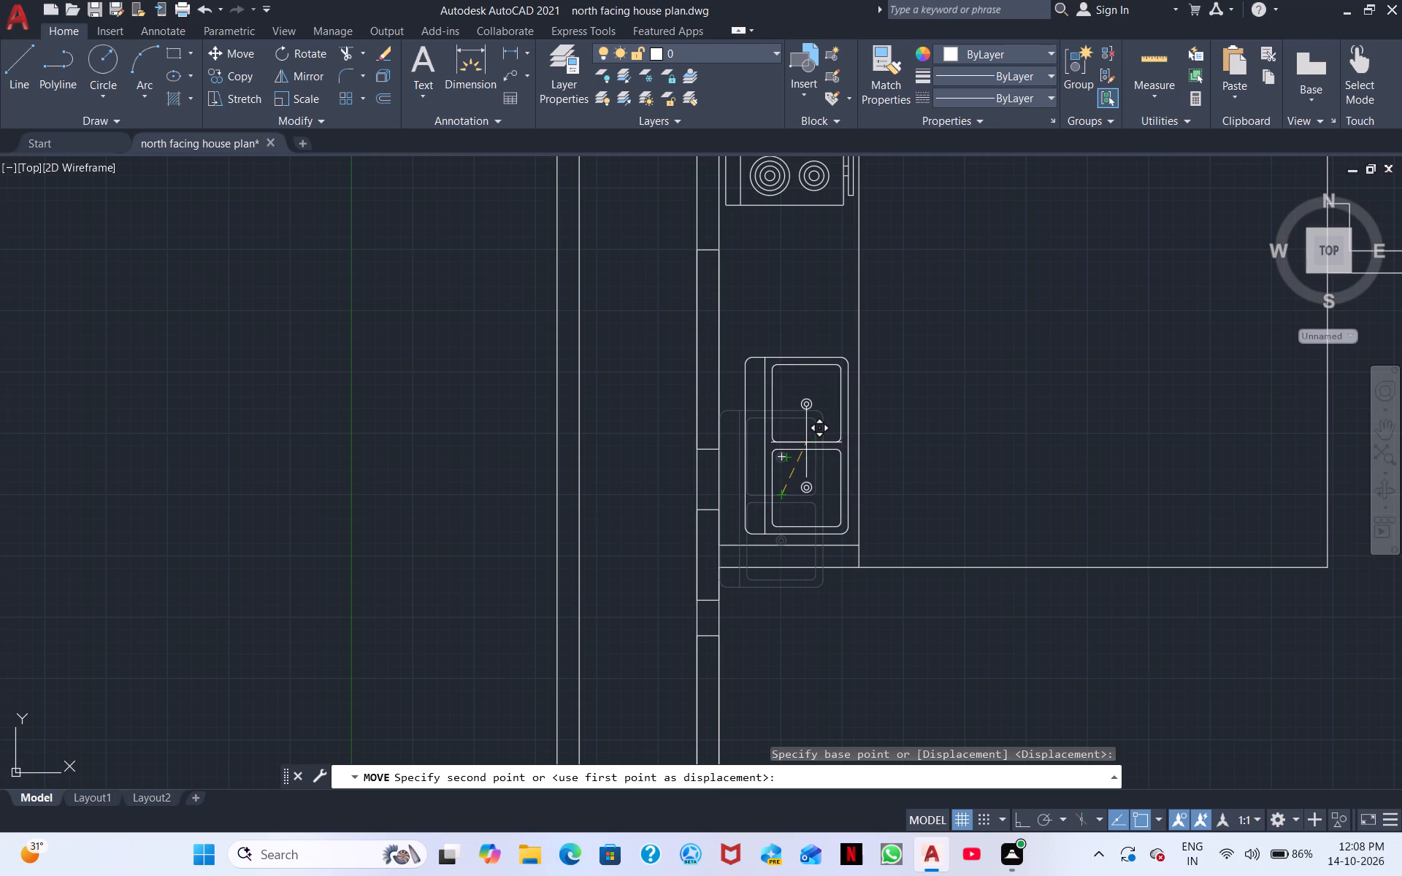
click(806, 442)
Copy the sink and range blocks together from the west plan's kitchen onto the west counter of the east plan's kitchen.
scroll(863, 466, down, 1)
middle_drag(925, 472, 753, 448)
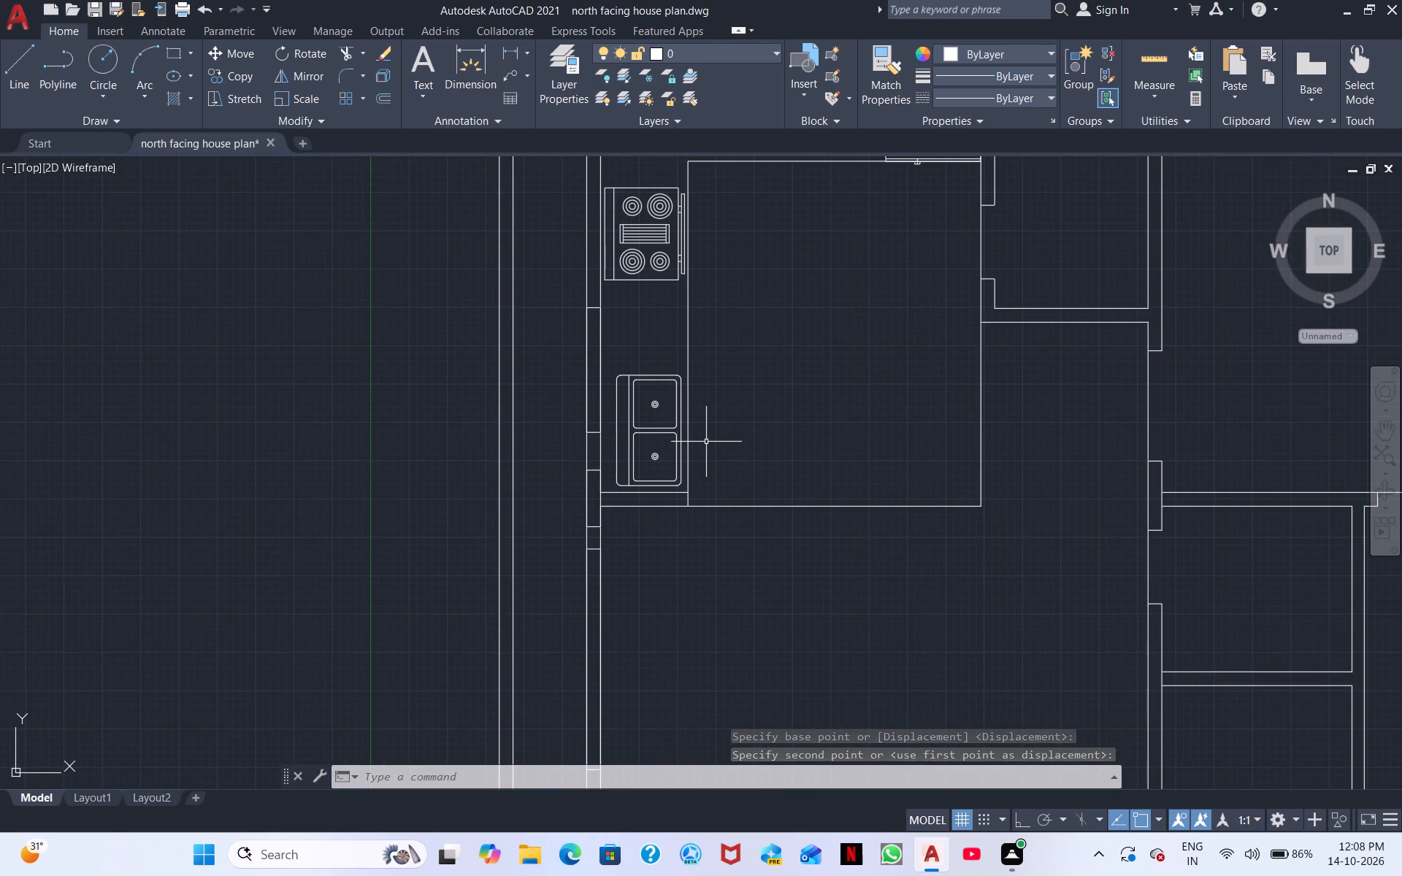
scroll(704, 444, down, 1)
middle_drag(775, 569, 747, 469)
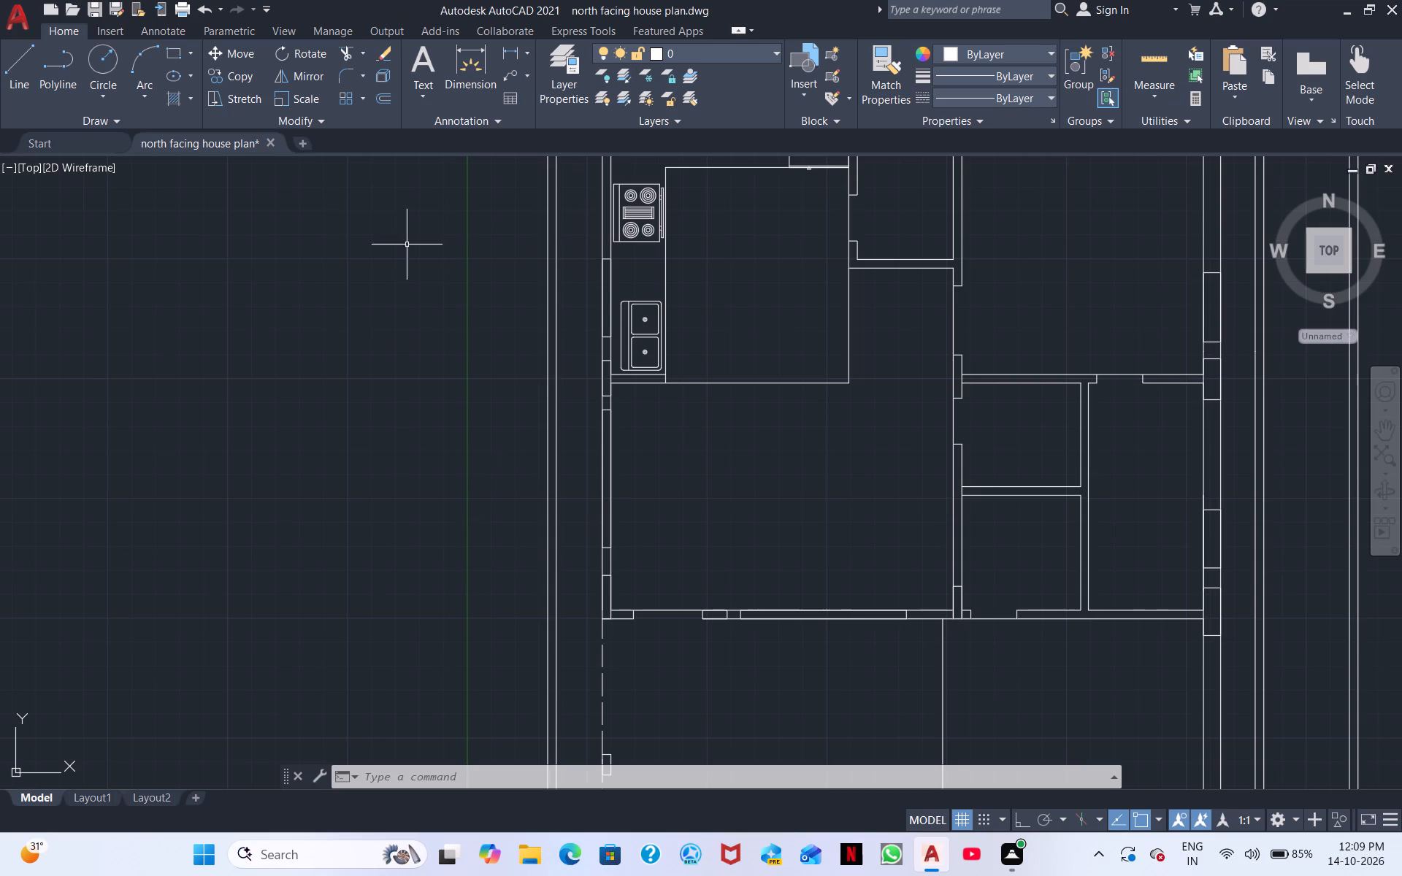
middle_drag(540, 411, 231, 390)
scroll(502, 393, down, 1)
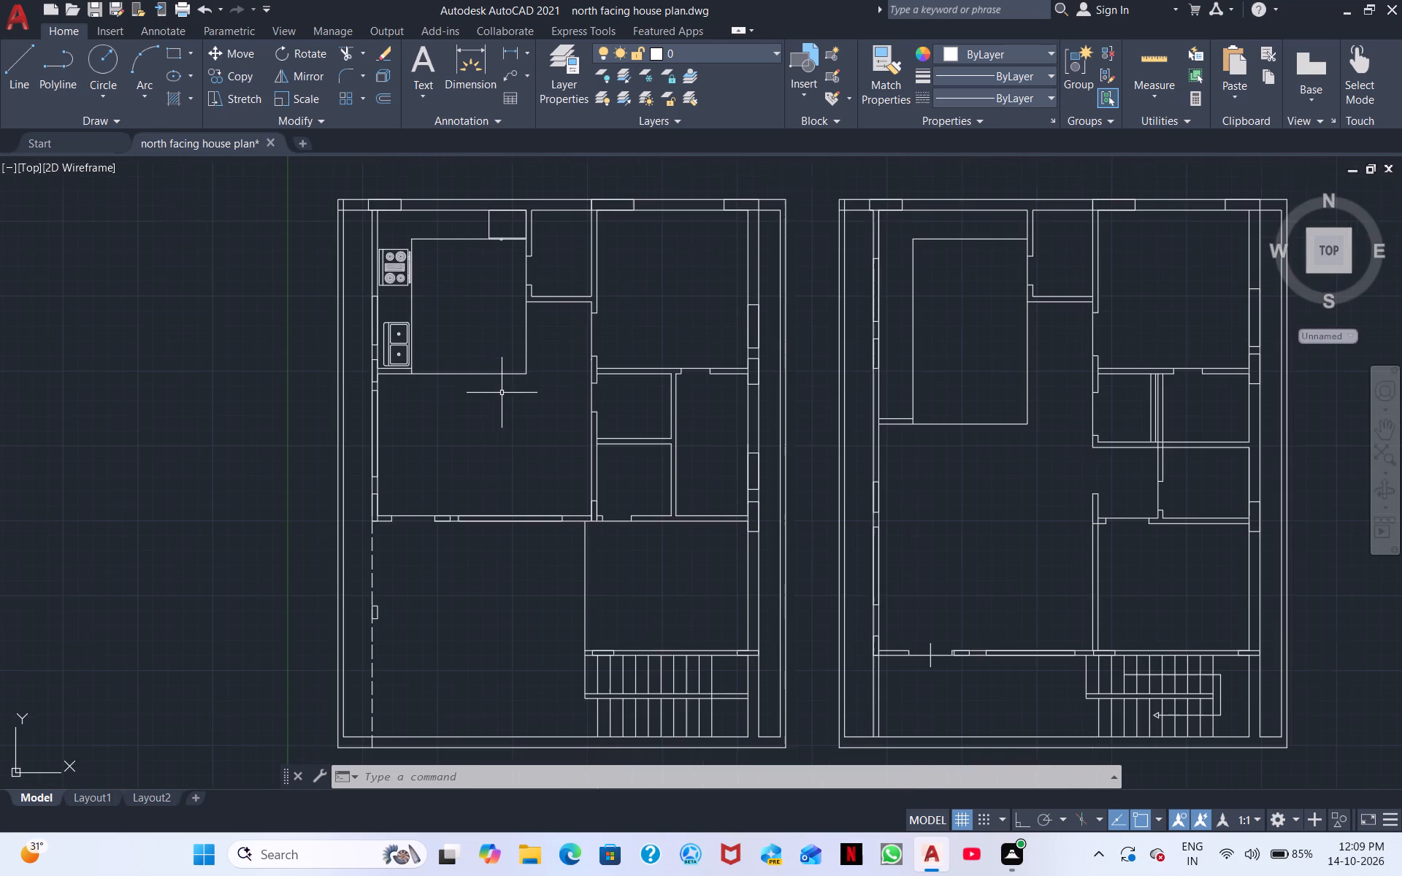
click(397, 345)
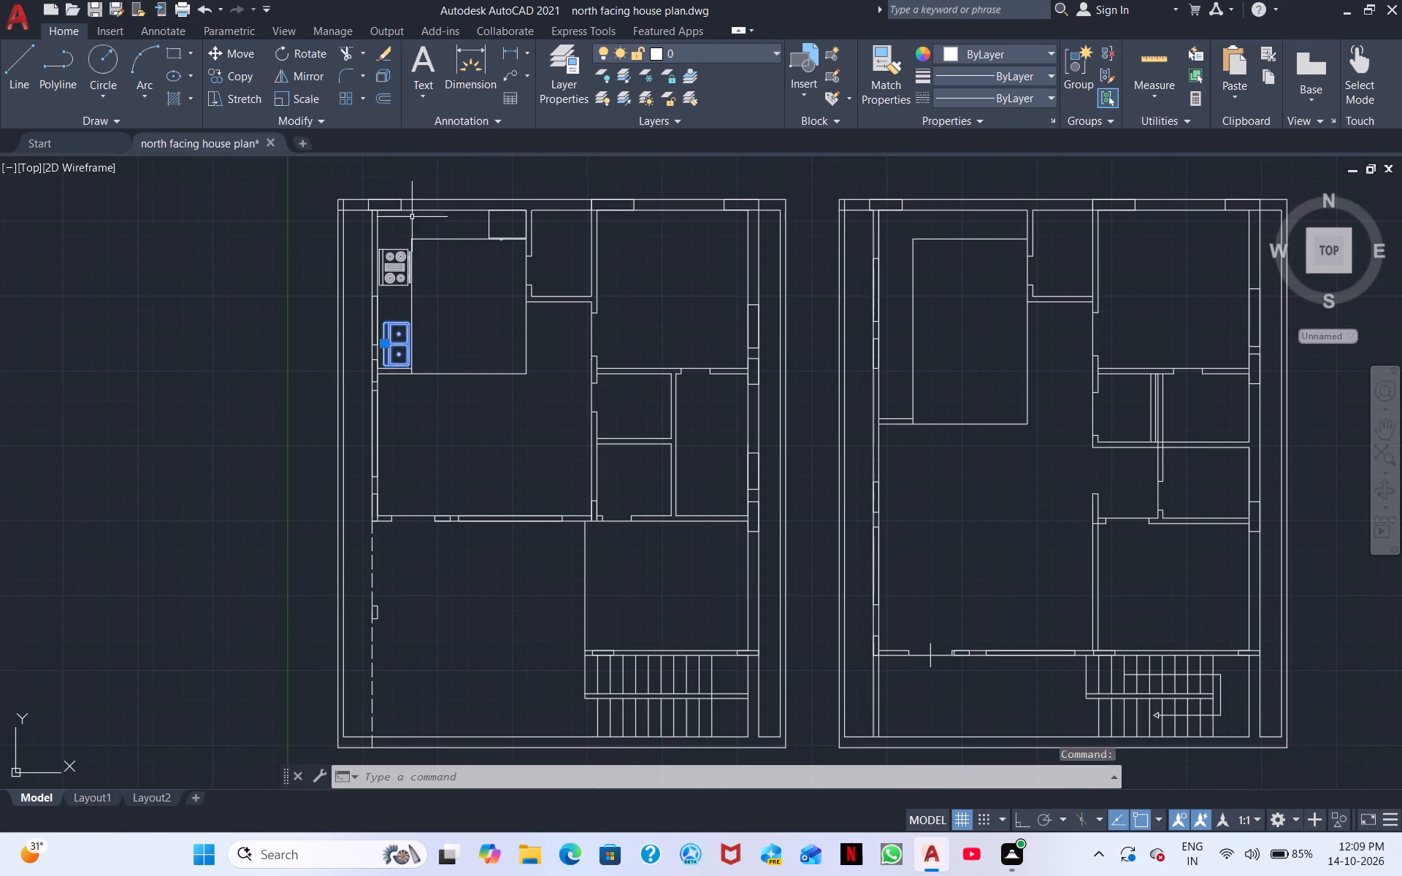
click(394, 263)
right_click(394, 263)
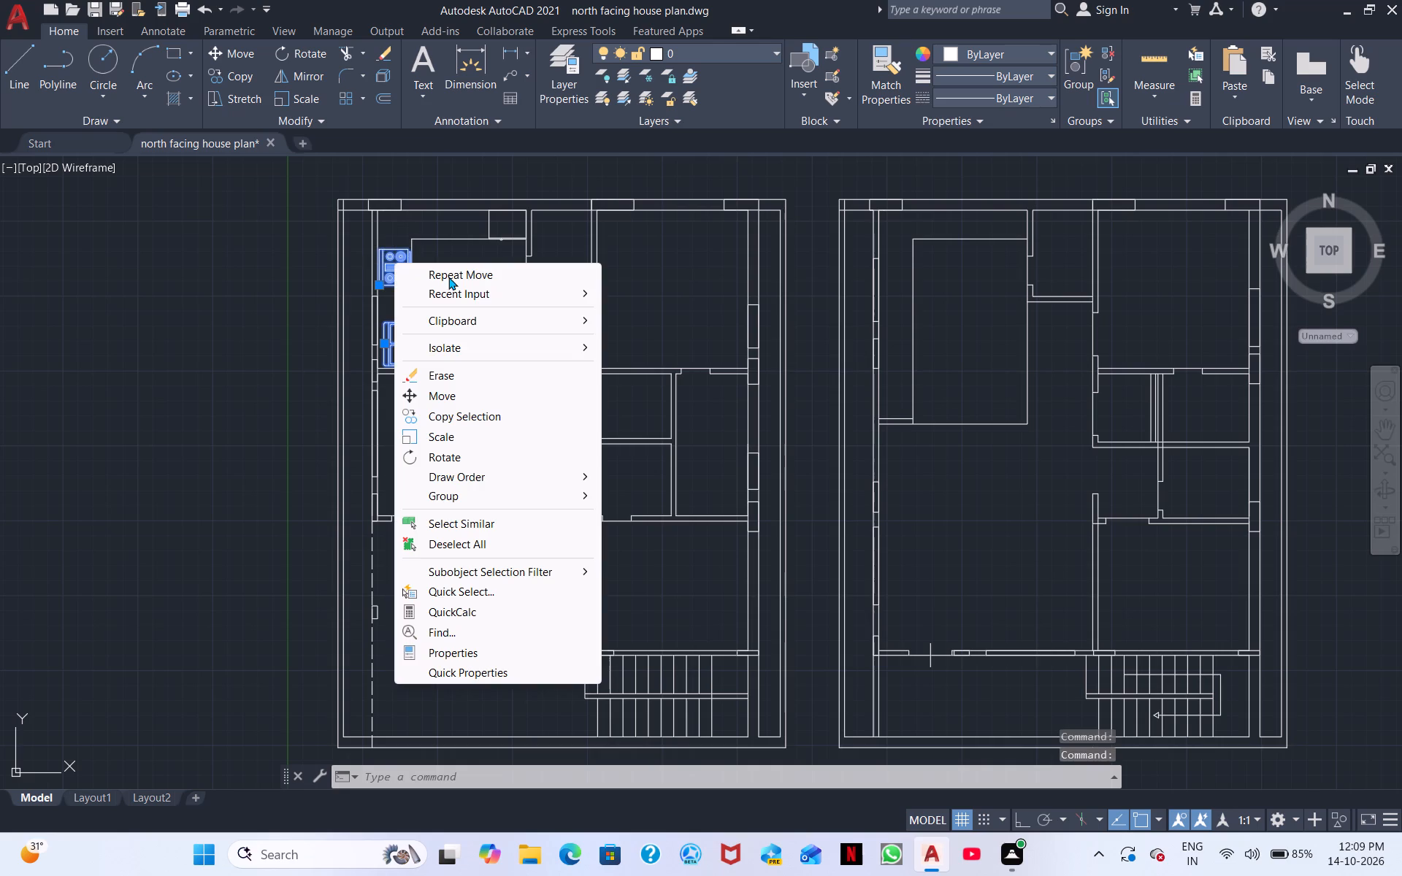
click(463, 417)
click(391, 298)
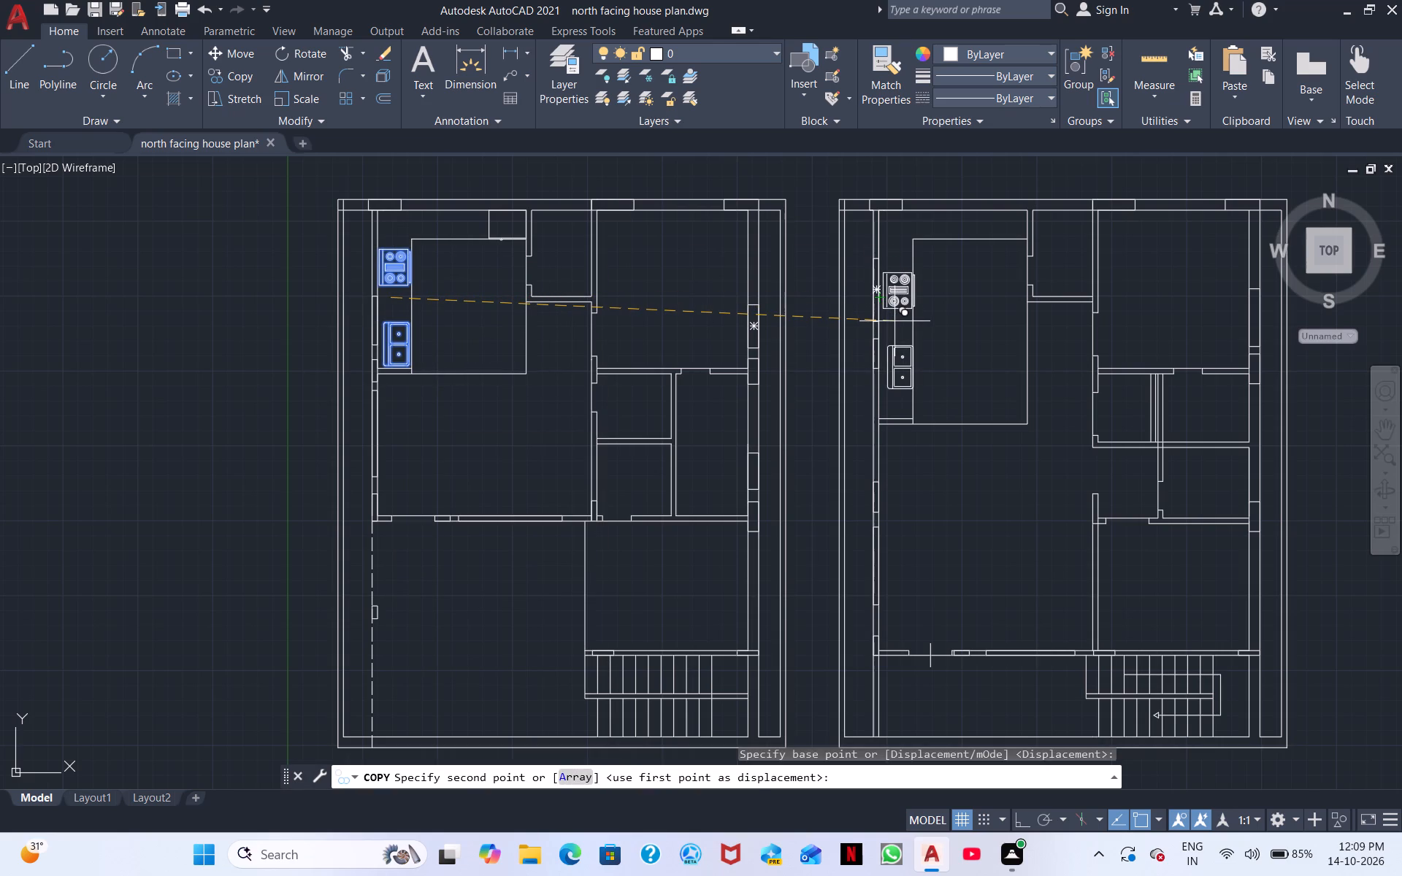
scroll(889, 327, up, 1)
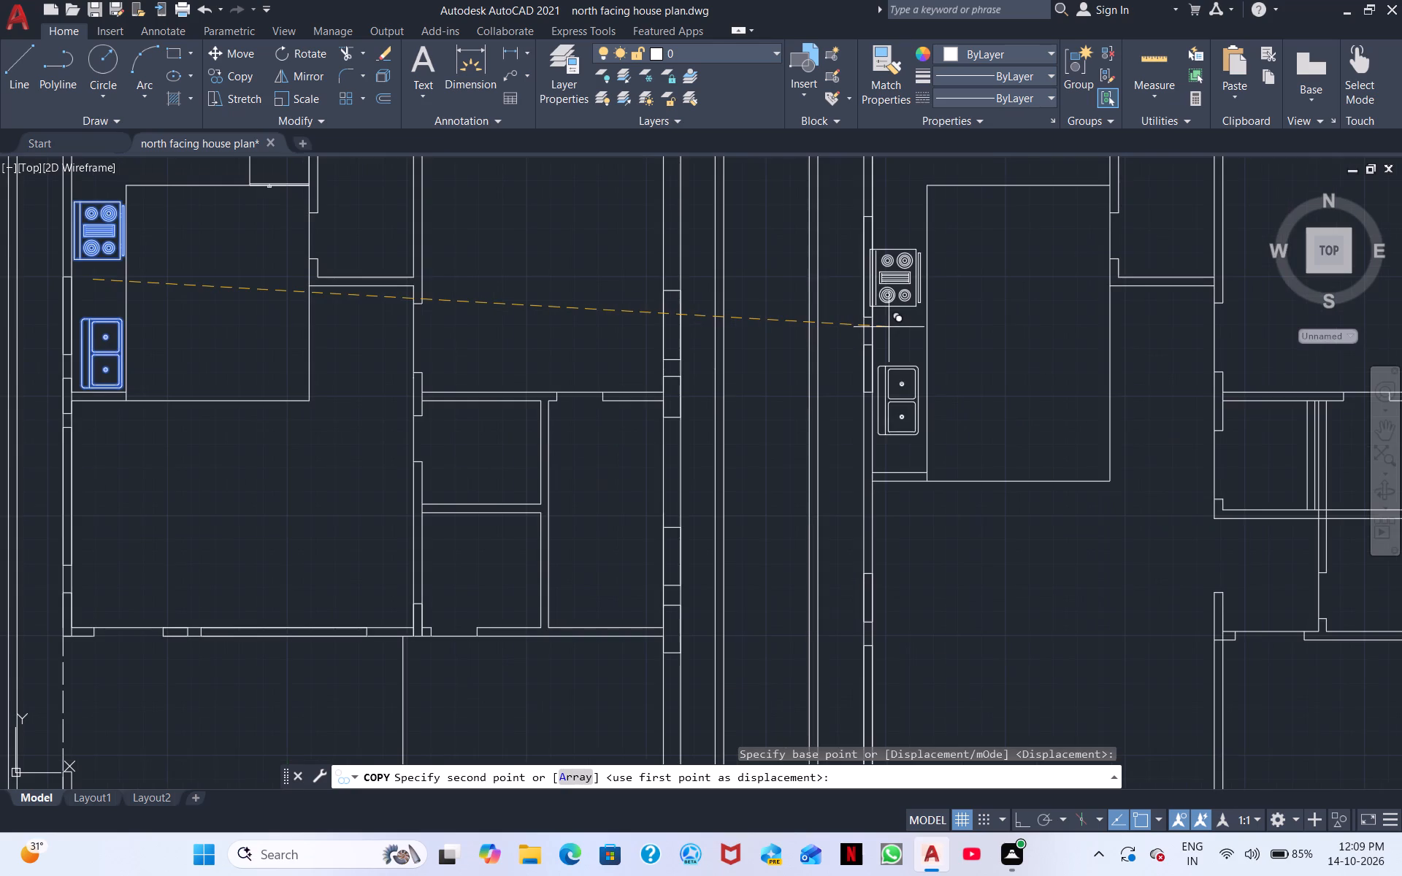
scroll(889, 327, up, 2)
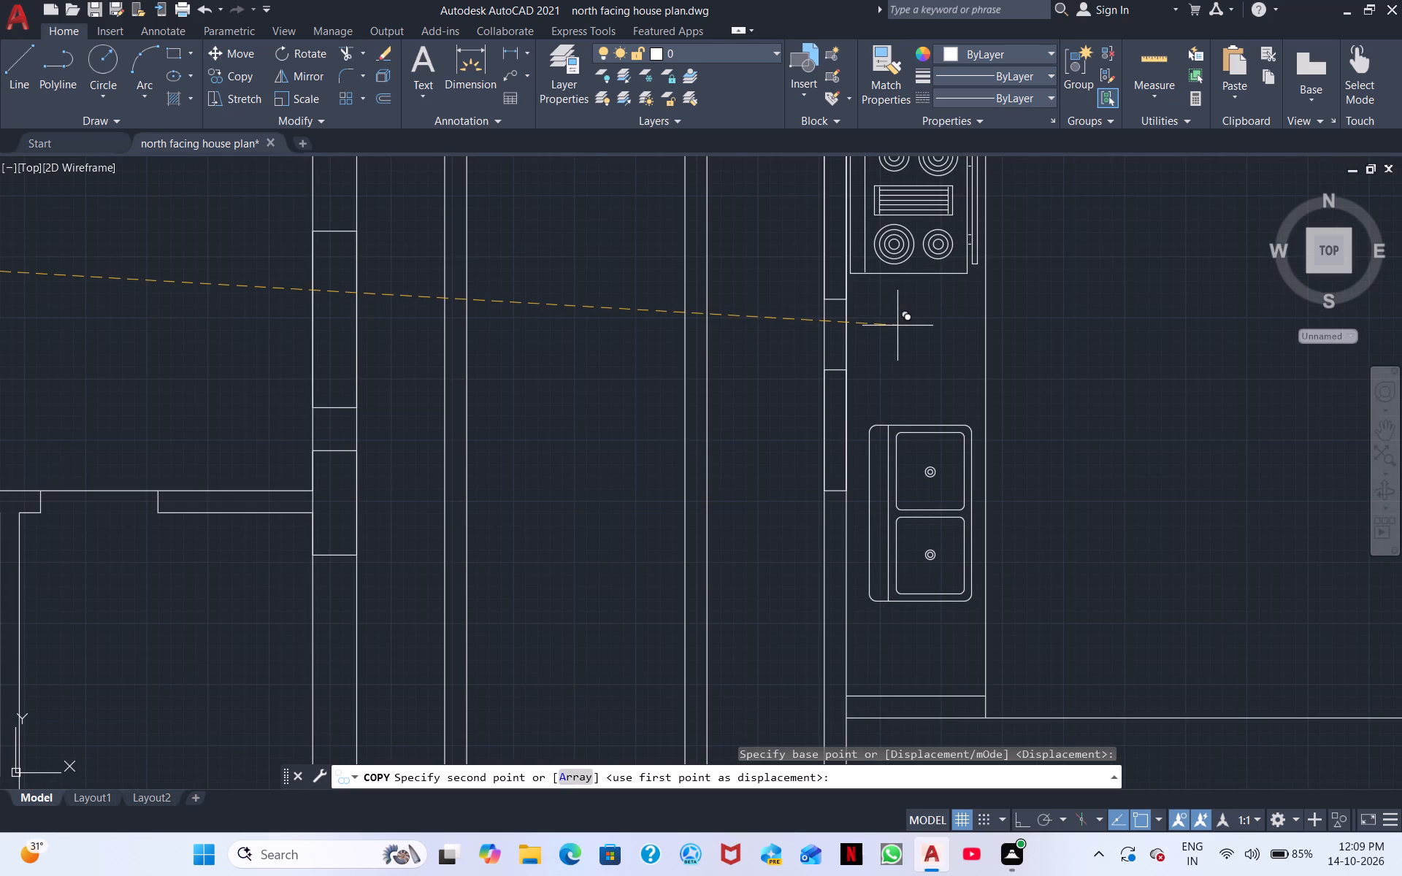
click(899, 326)
scroll(899, 326, down, 3)
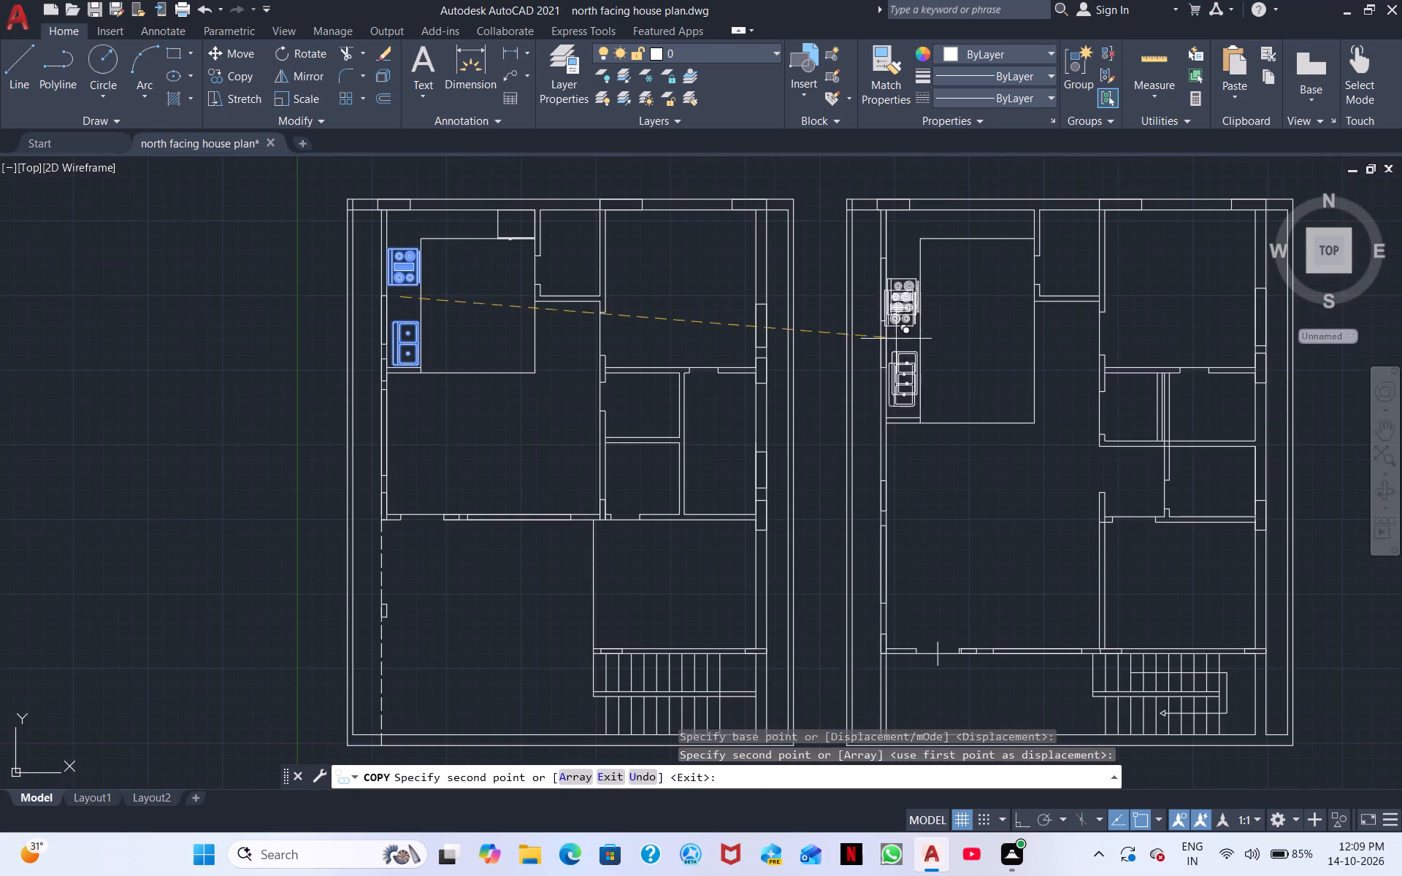
right_click(951, 318)
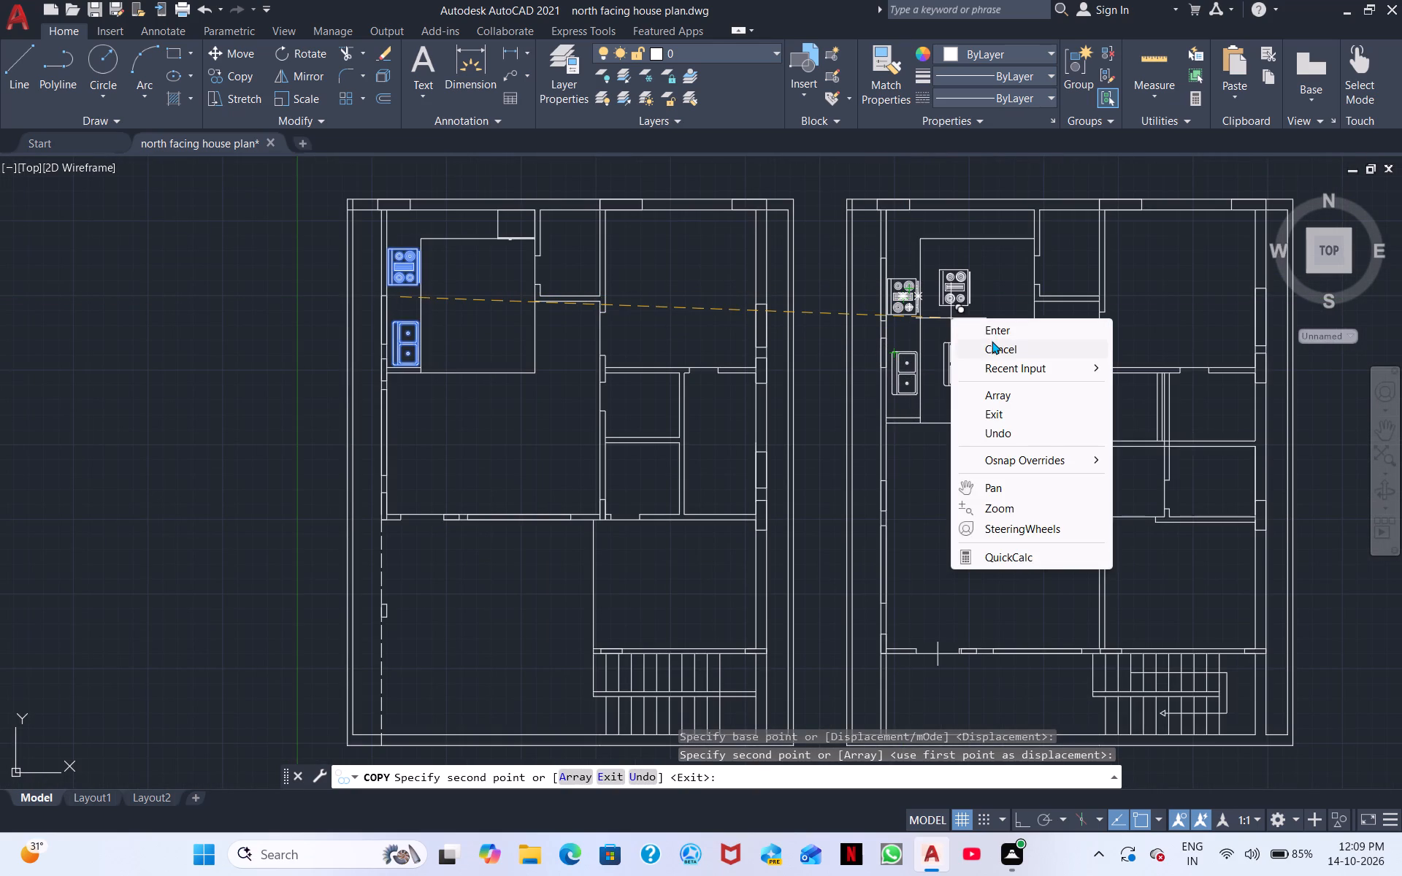
click(992, 342)
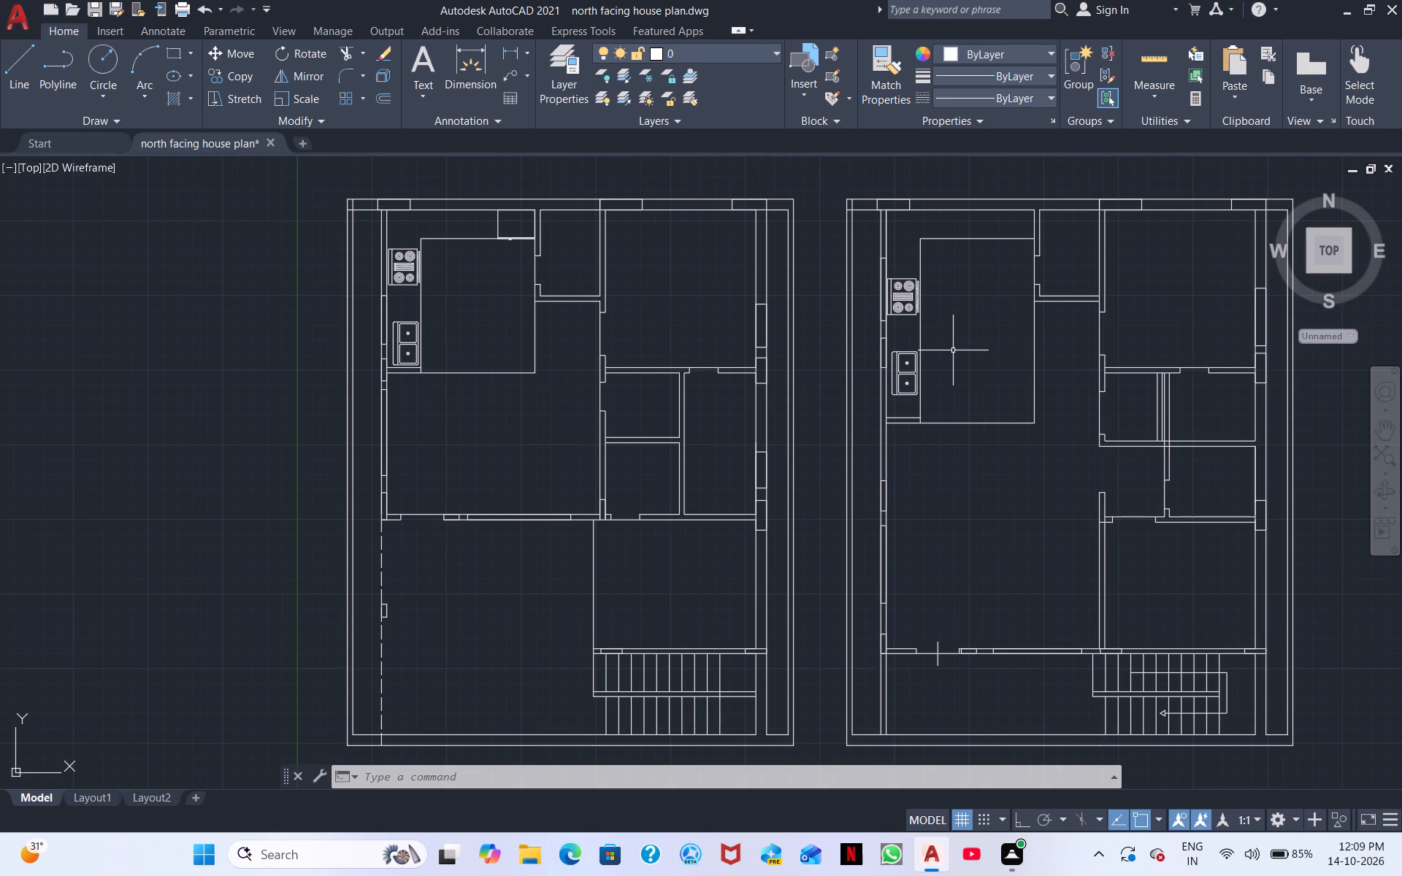
Copy the west plan's refrigerator block due east with Ortho on, into the northeast corner of the east plan's kitchen.
middle_drag(916, 333, 906, 391)
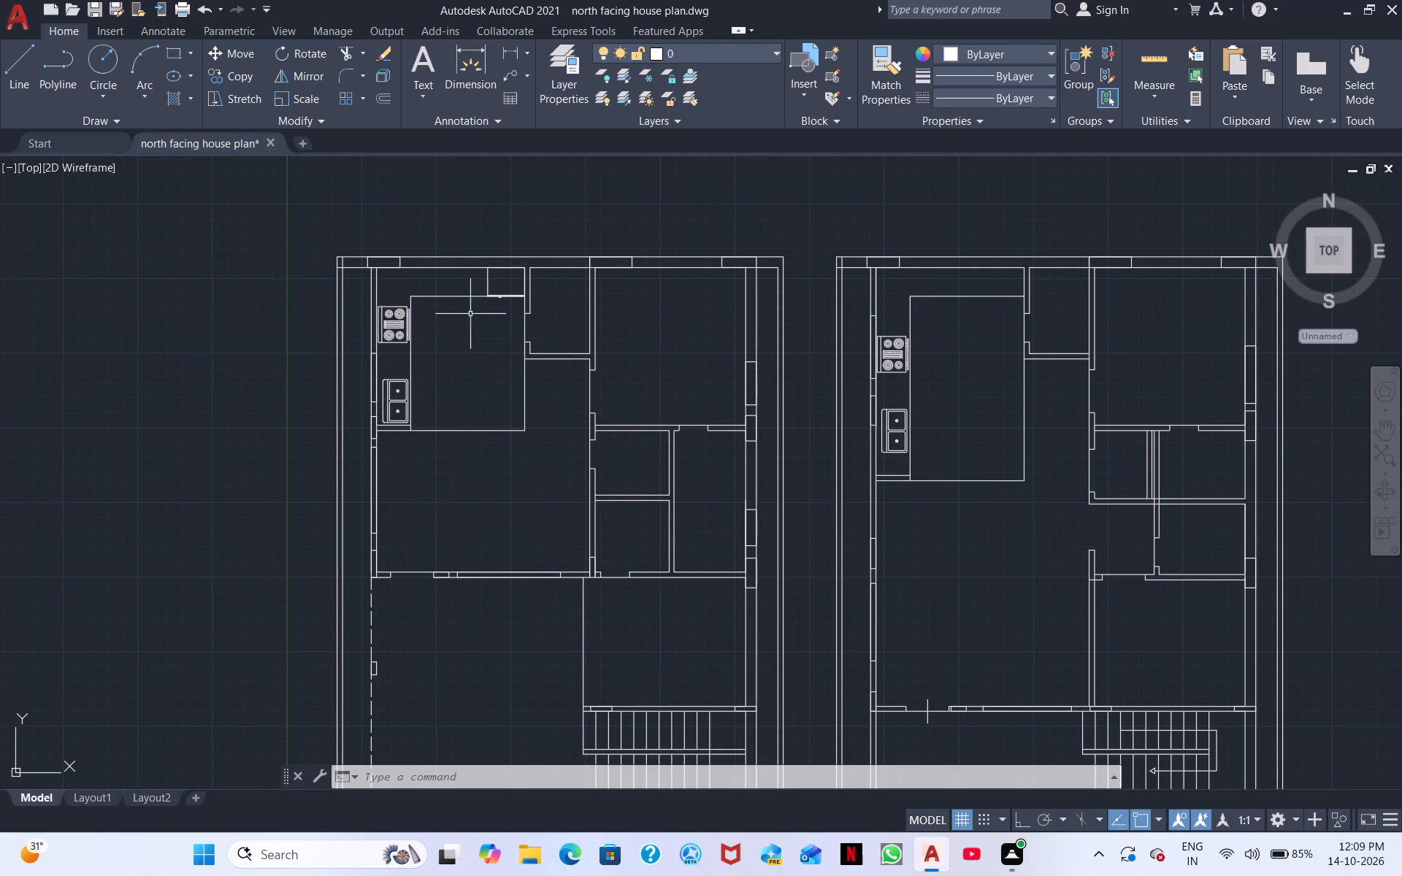
click(488, 283)
right_click(488, 283)
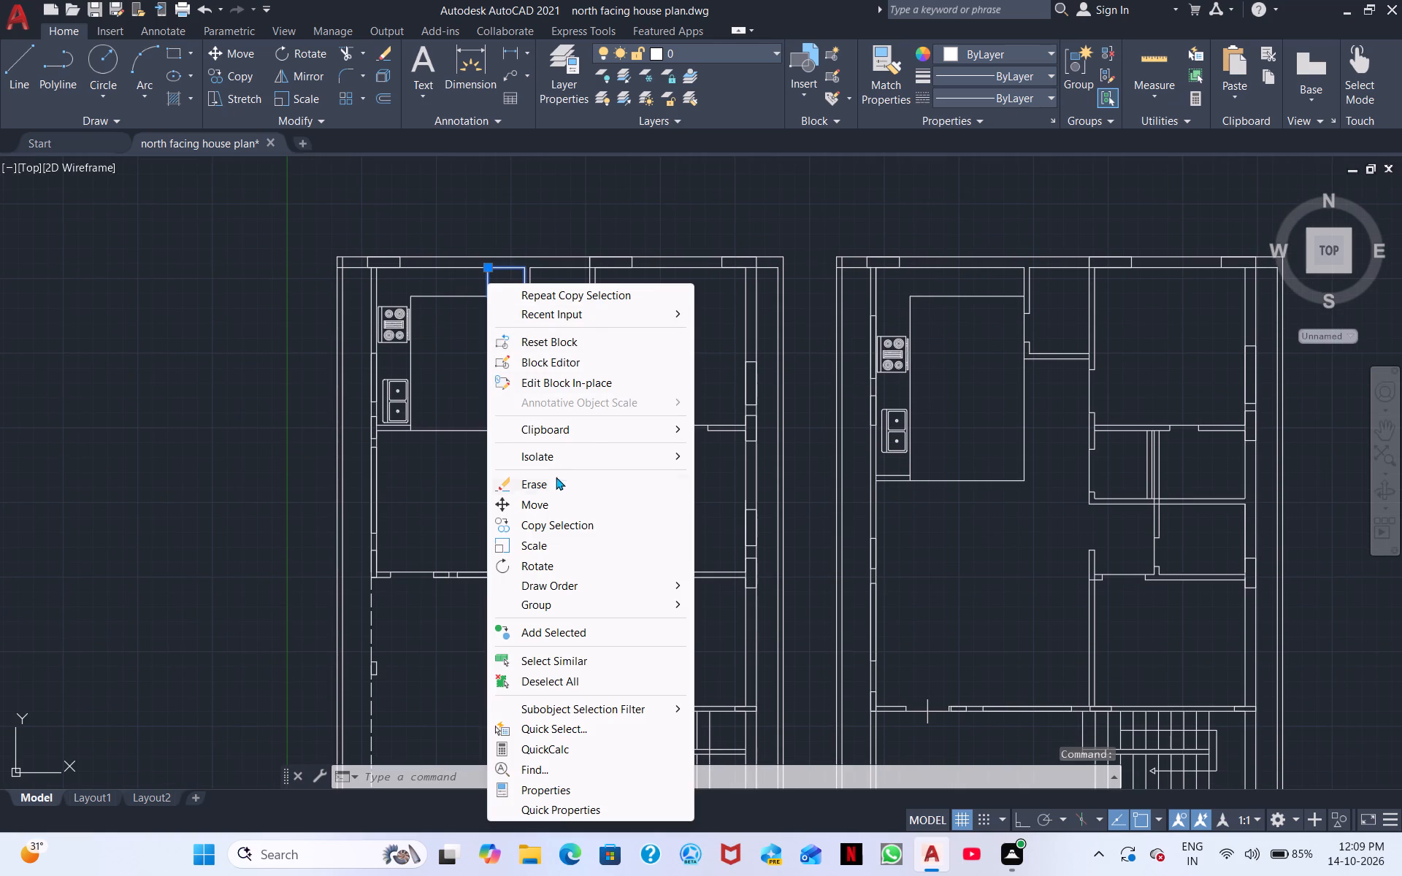
click(542, 520)
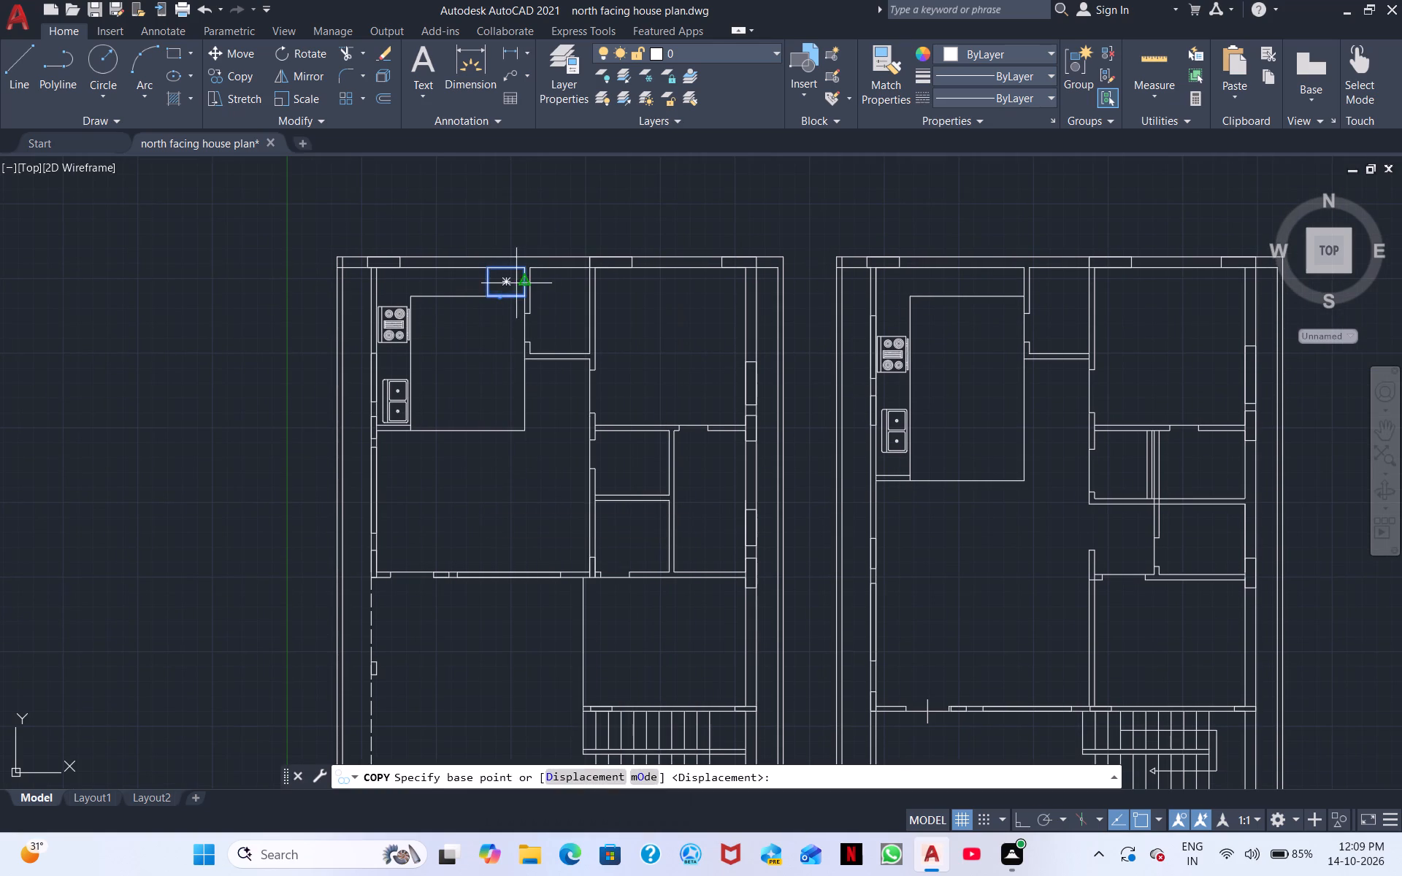
click(505, 281)
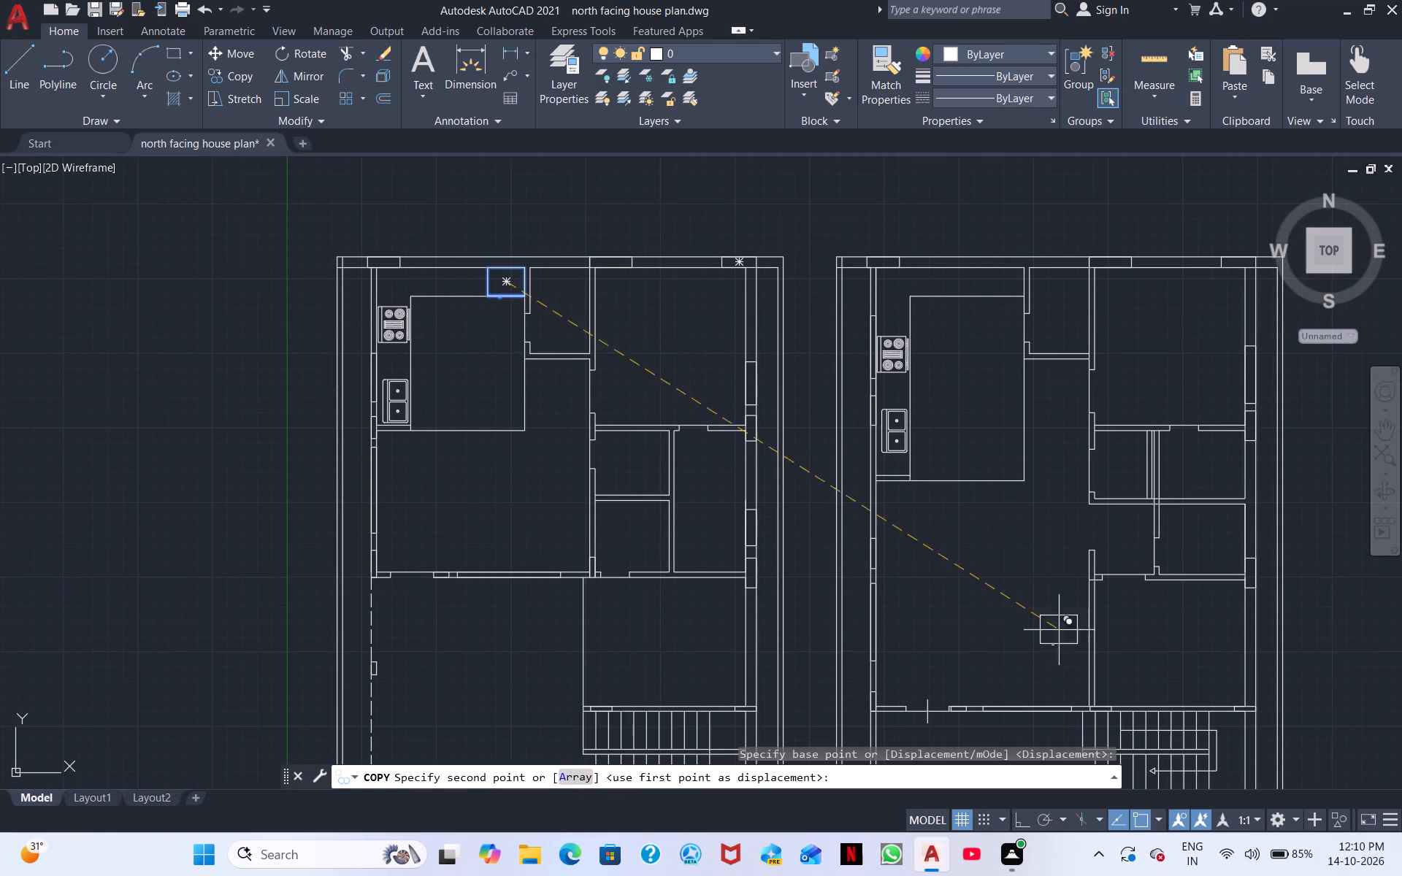
click(1030, 820)
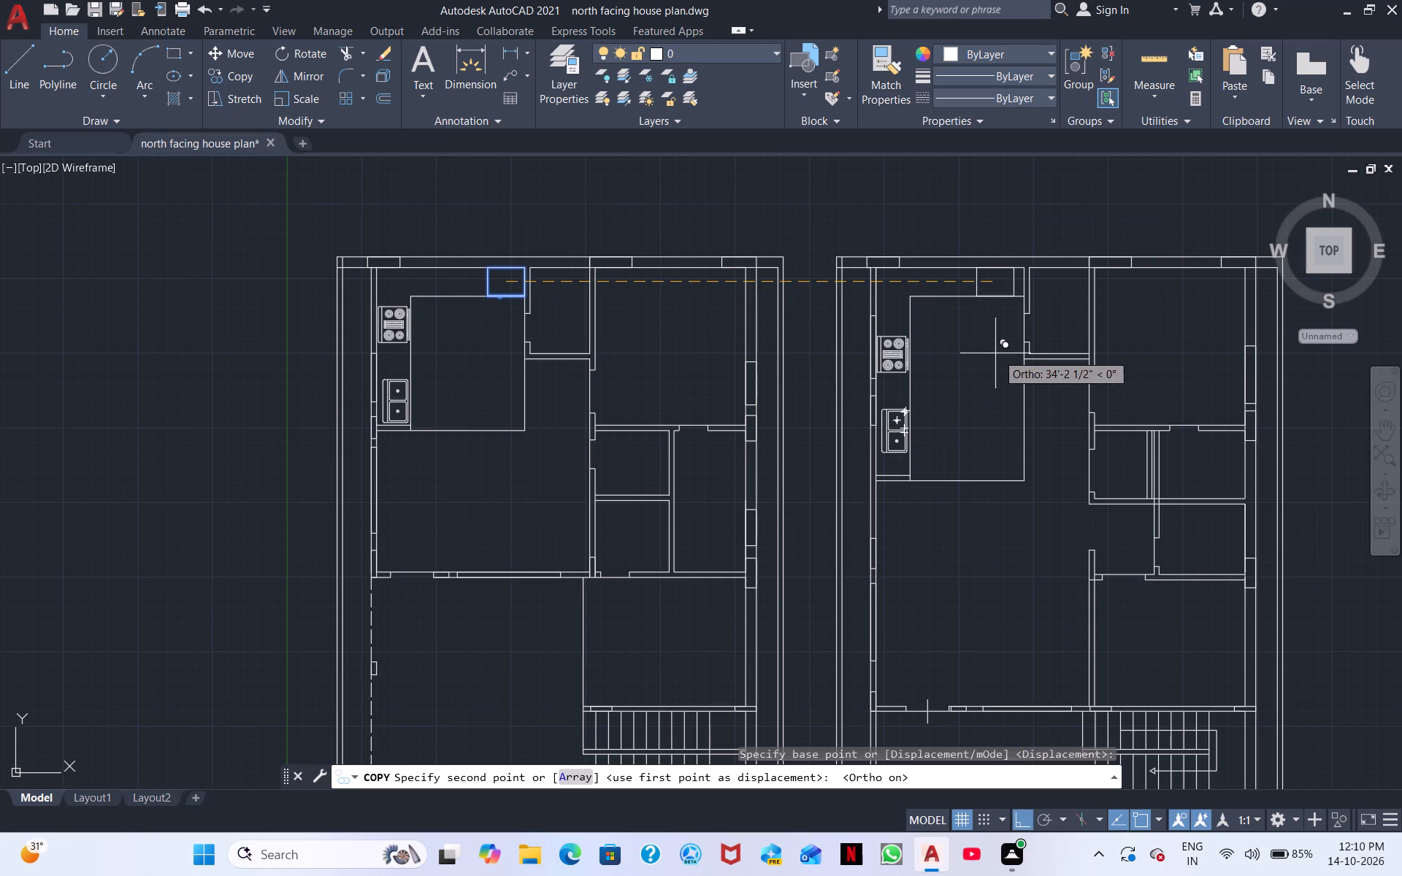
scroll(1003, 348, up, 2)
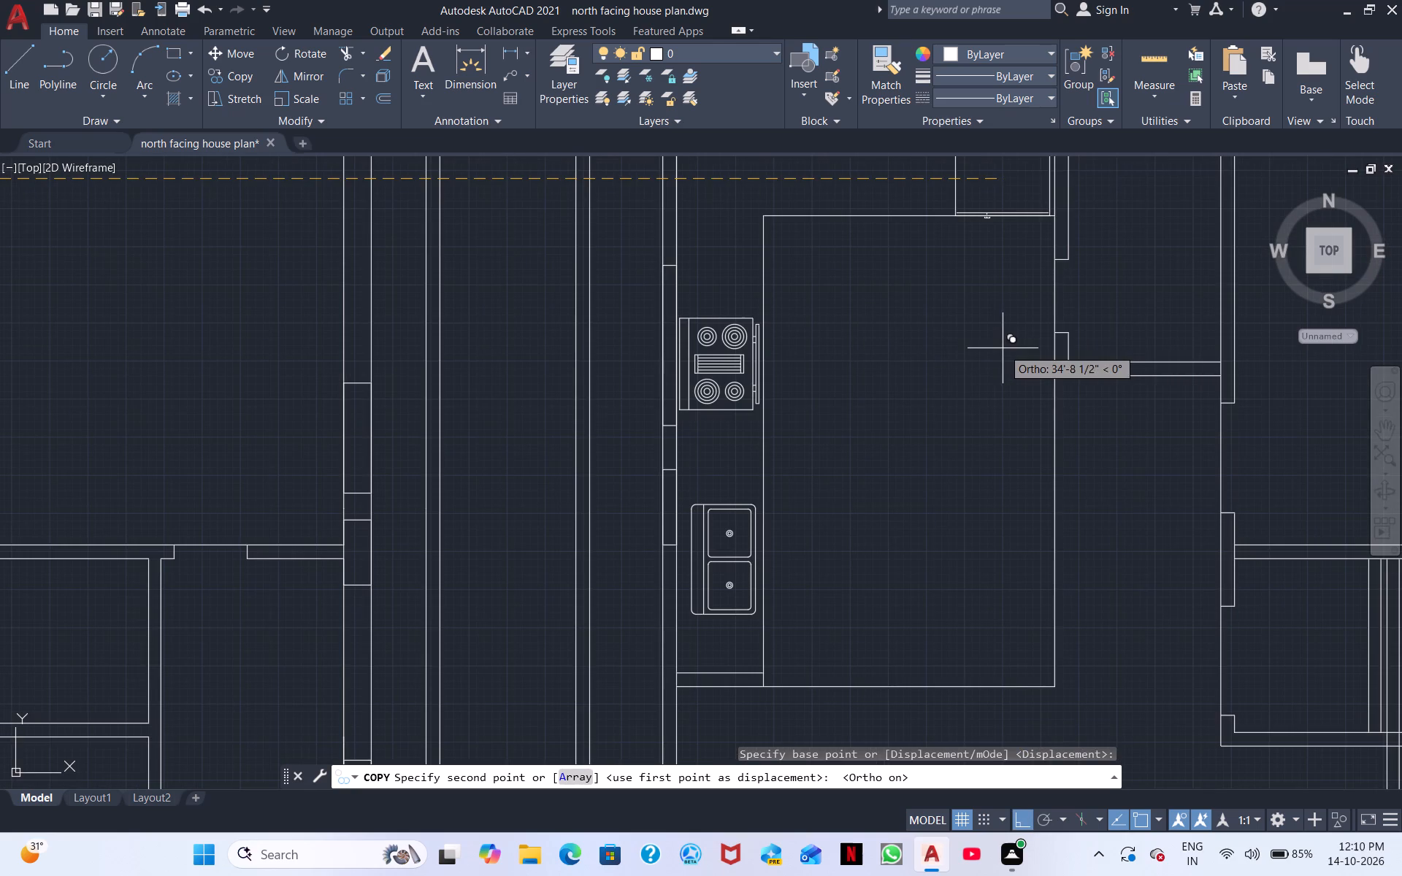
click(1008, 345)
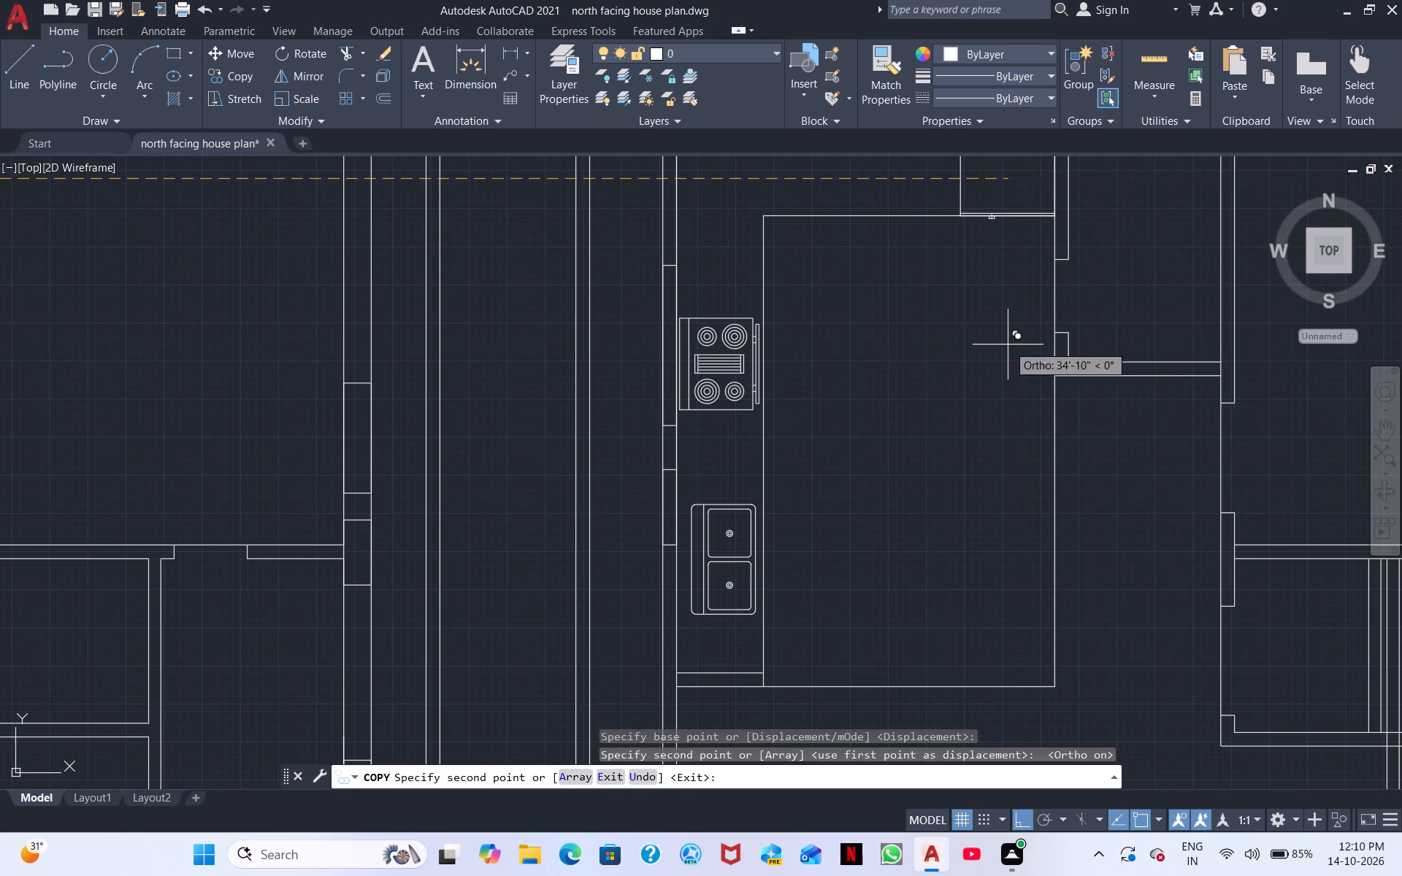
right_click(913, 483)
click(962, 507)
scroll(962, 507, down, 1)
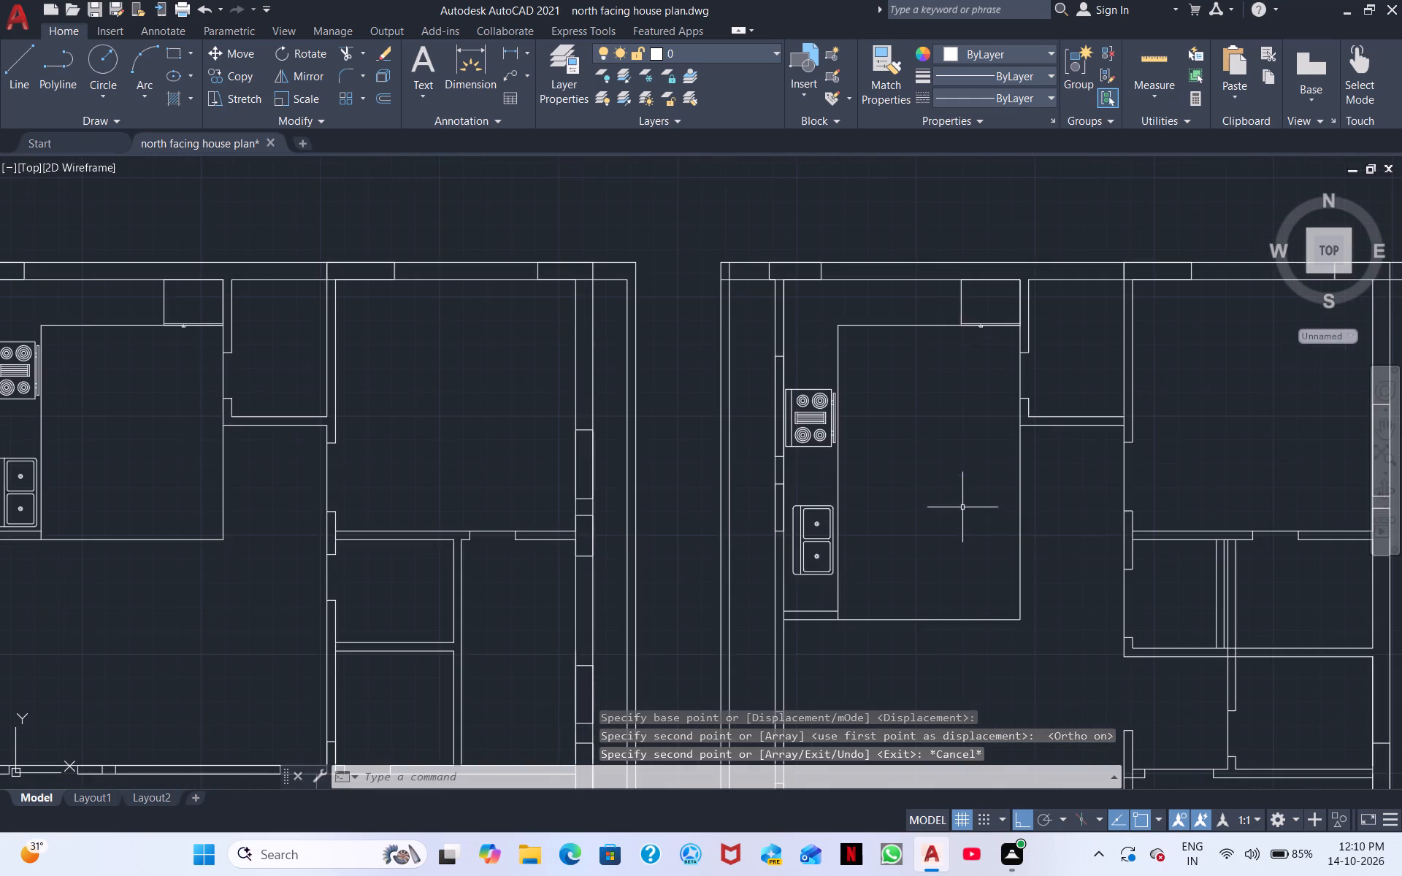
Move the east plan's double sink block straight south along the west counter, close to the line at the counter's south end.
scroll(946, 511, down, 2)
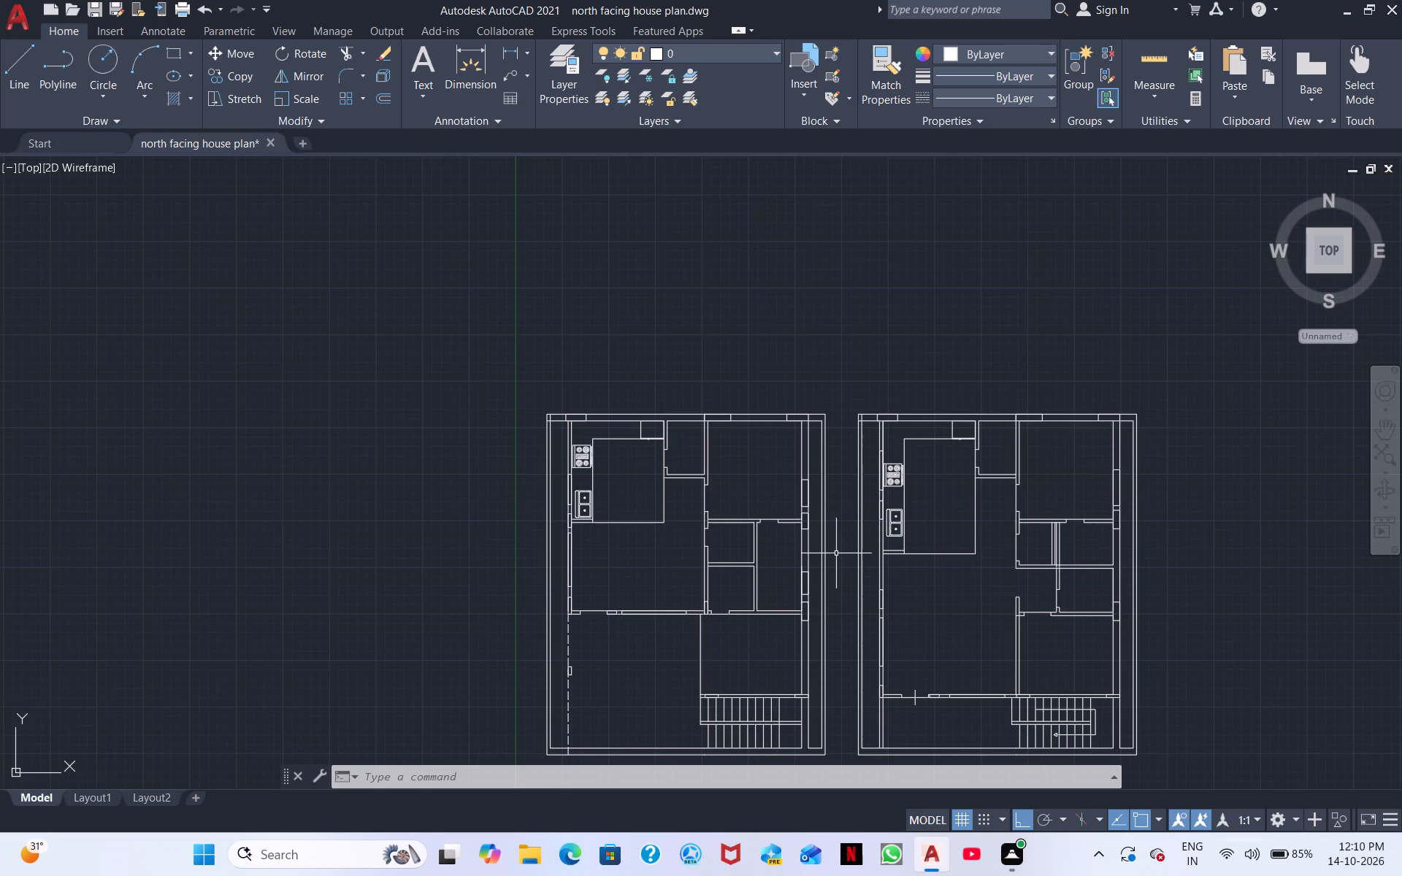
scroll(836, 553, up, 1)
middle_drag(546, 535, 678, 584)
scroll(608, 623, up, 2)
middle_drag(594, 660, 590, 708)
scroll(532, 597, down, 1)
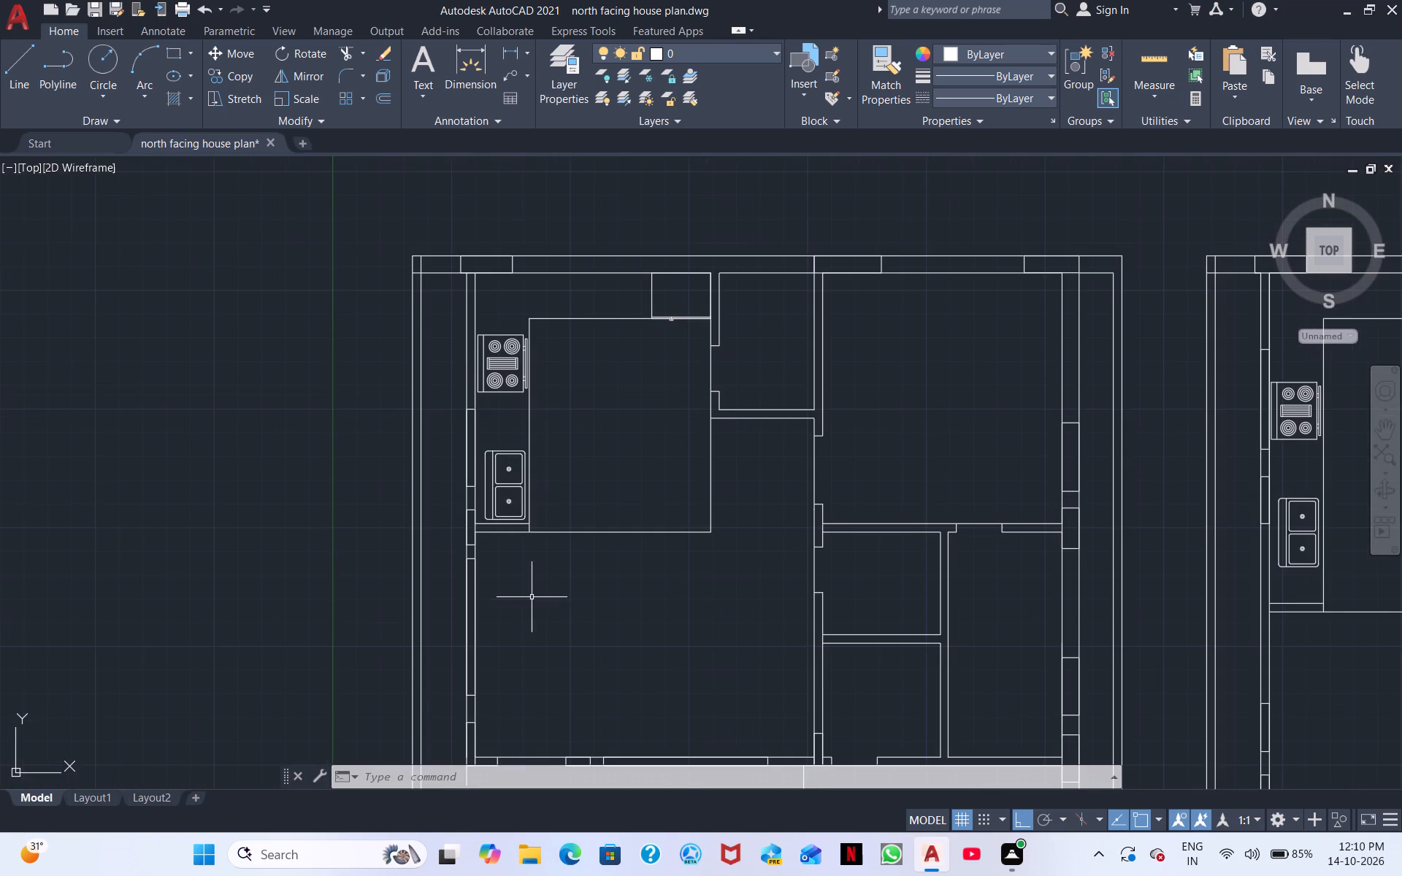
click(1294, 547)
click(1286, 519)
right_click(1286, 519)
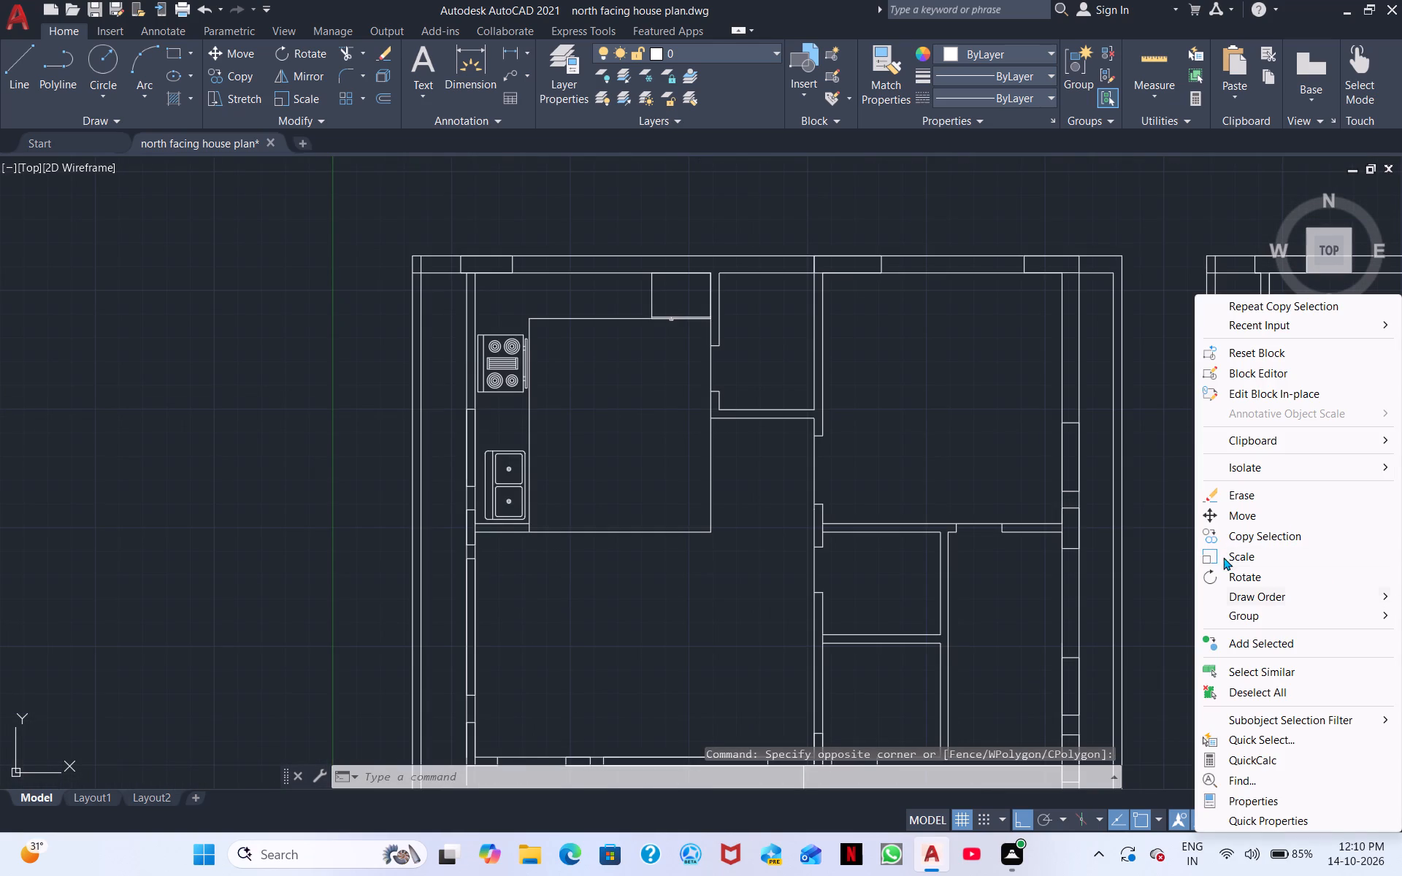
click(1251, 517)
click(1309, 539)
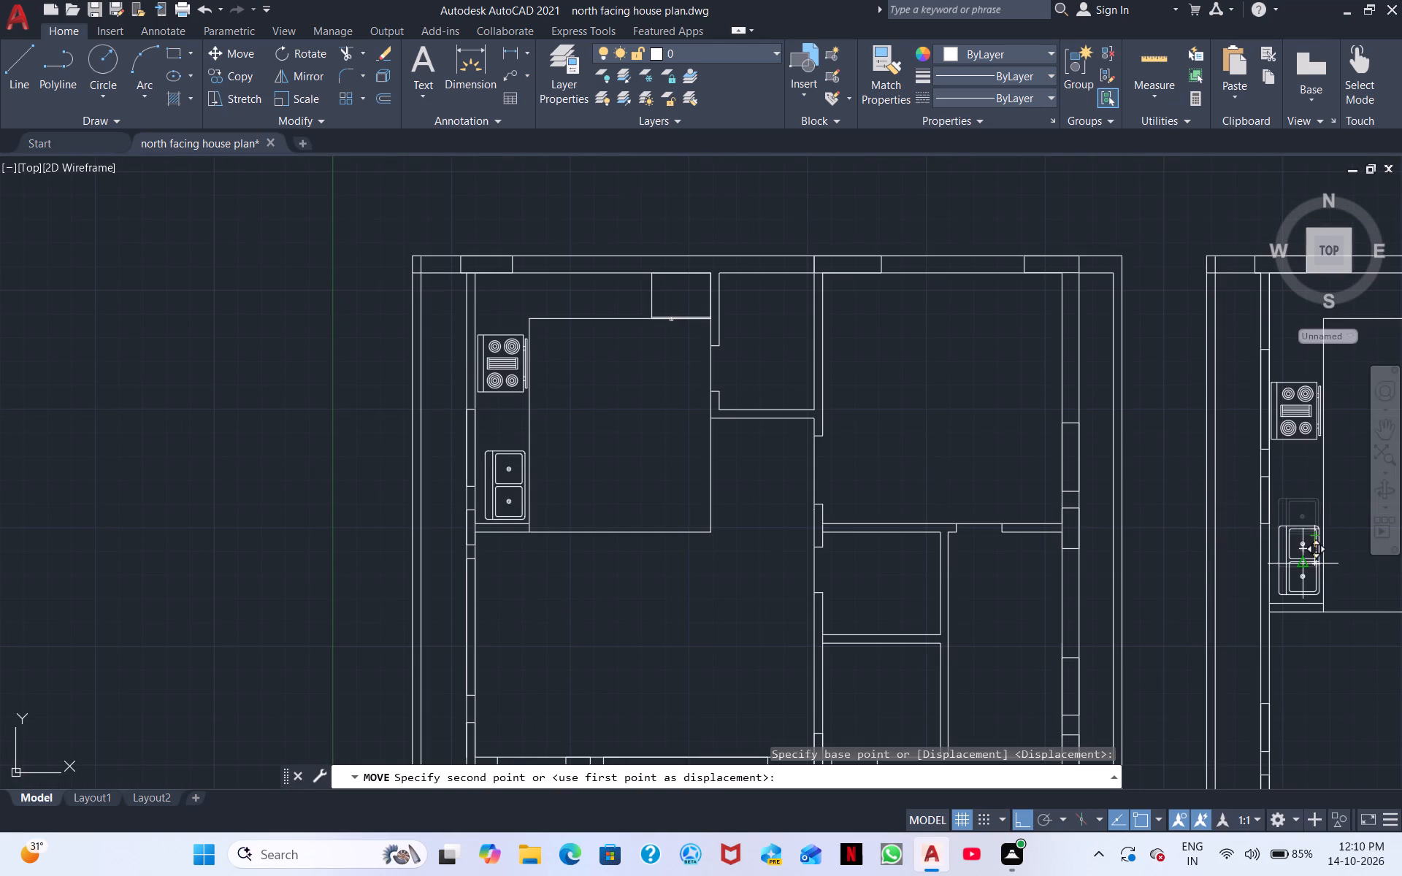
scroll(1311, 566, up, 2)
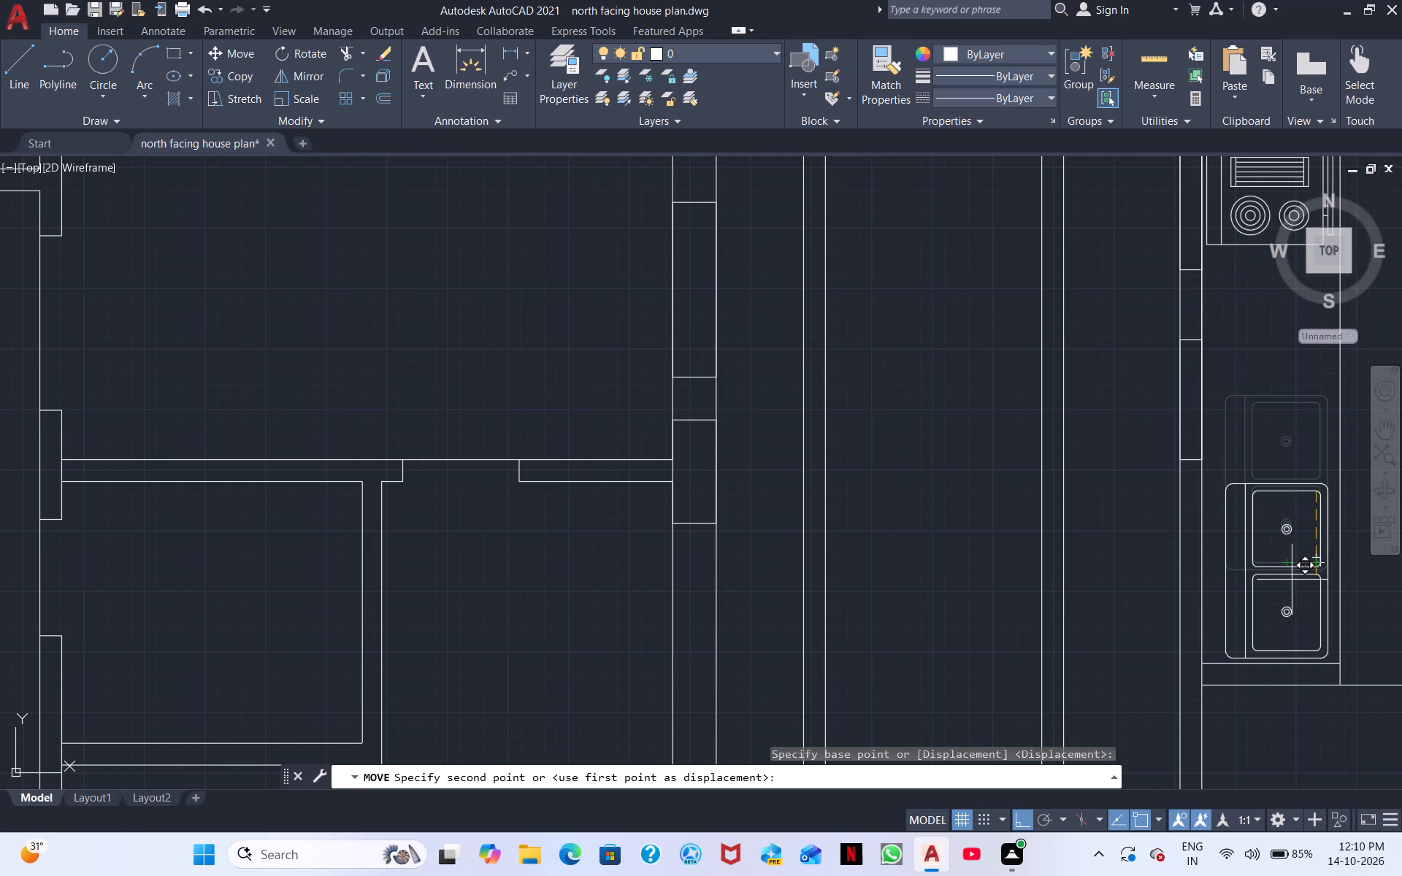
click(1295, 581)
Move the west plan's double sink block slightly east, closer to the counter's front line.
scroll(711, 639, down, 1)
middle_drag(409, 663, 747, 677)
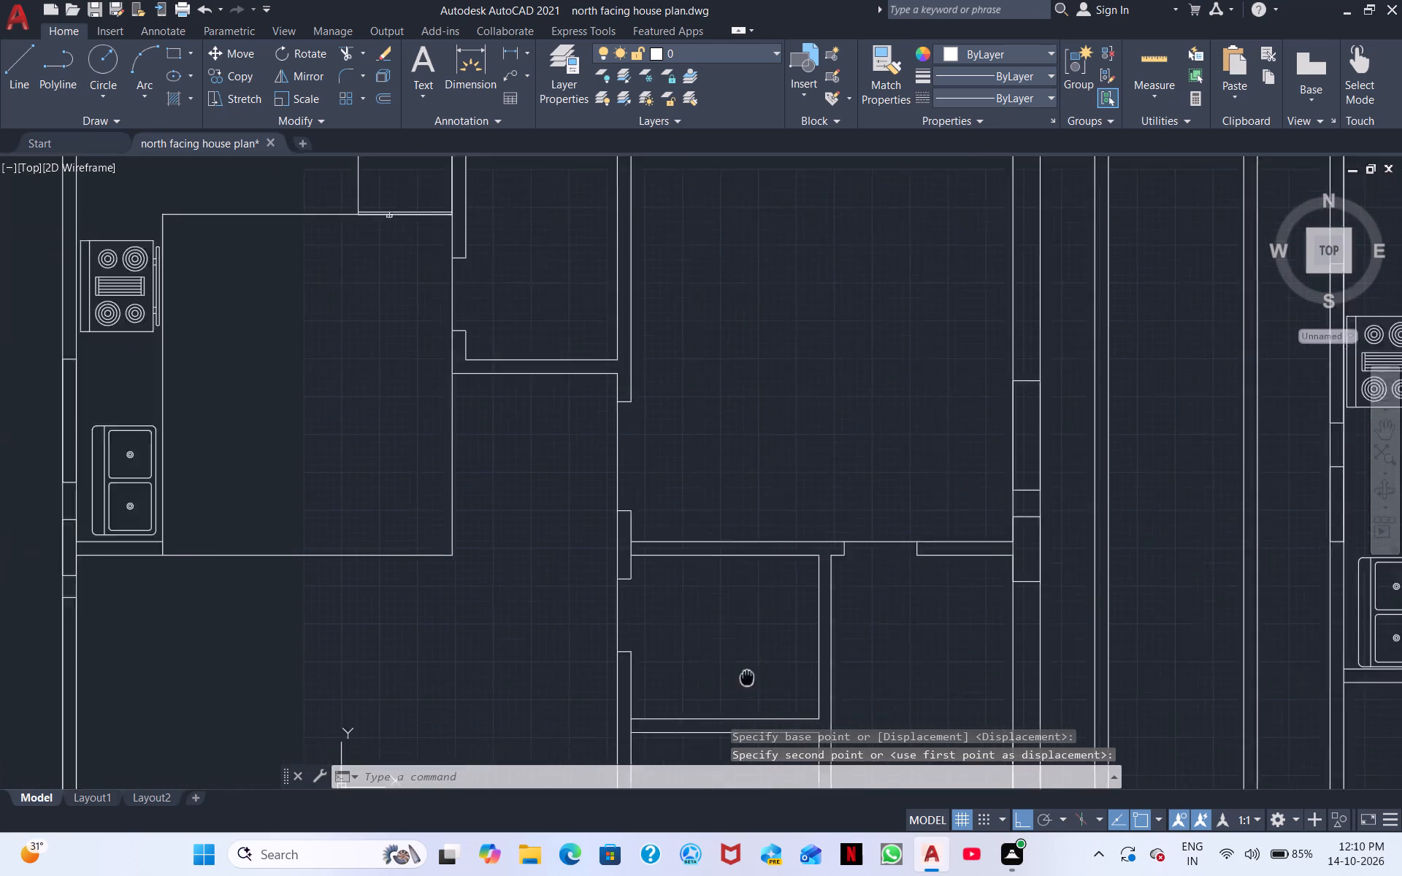
middle_drag(747, 677, 924, 661)
scroll(770, 620, down, 1)
middle_drag(713, 612, 774, 610)
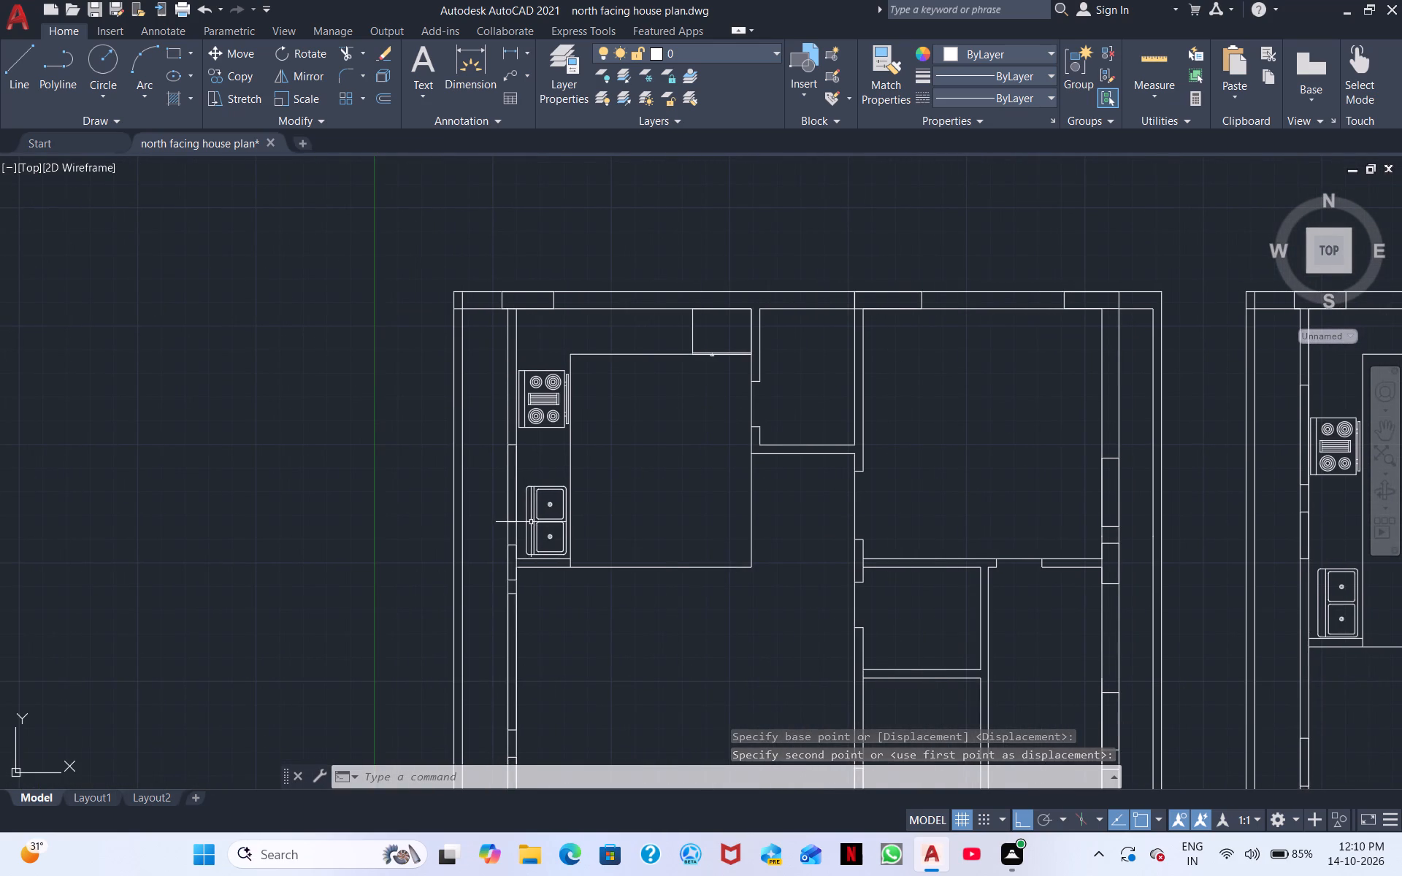
click(537, 520)
right_click(537, 520)
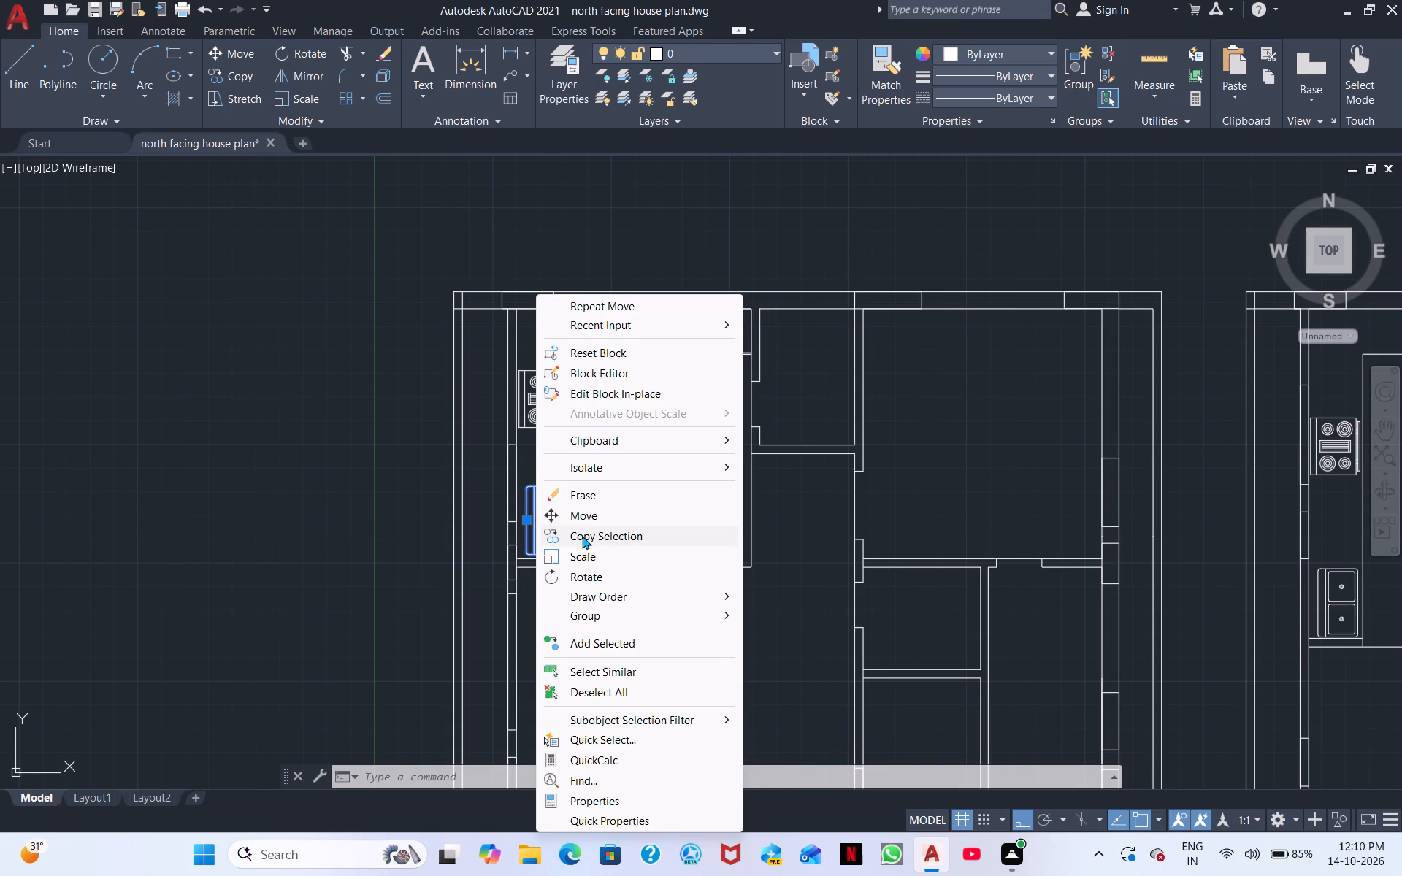
click(594, 521)
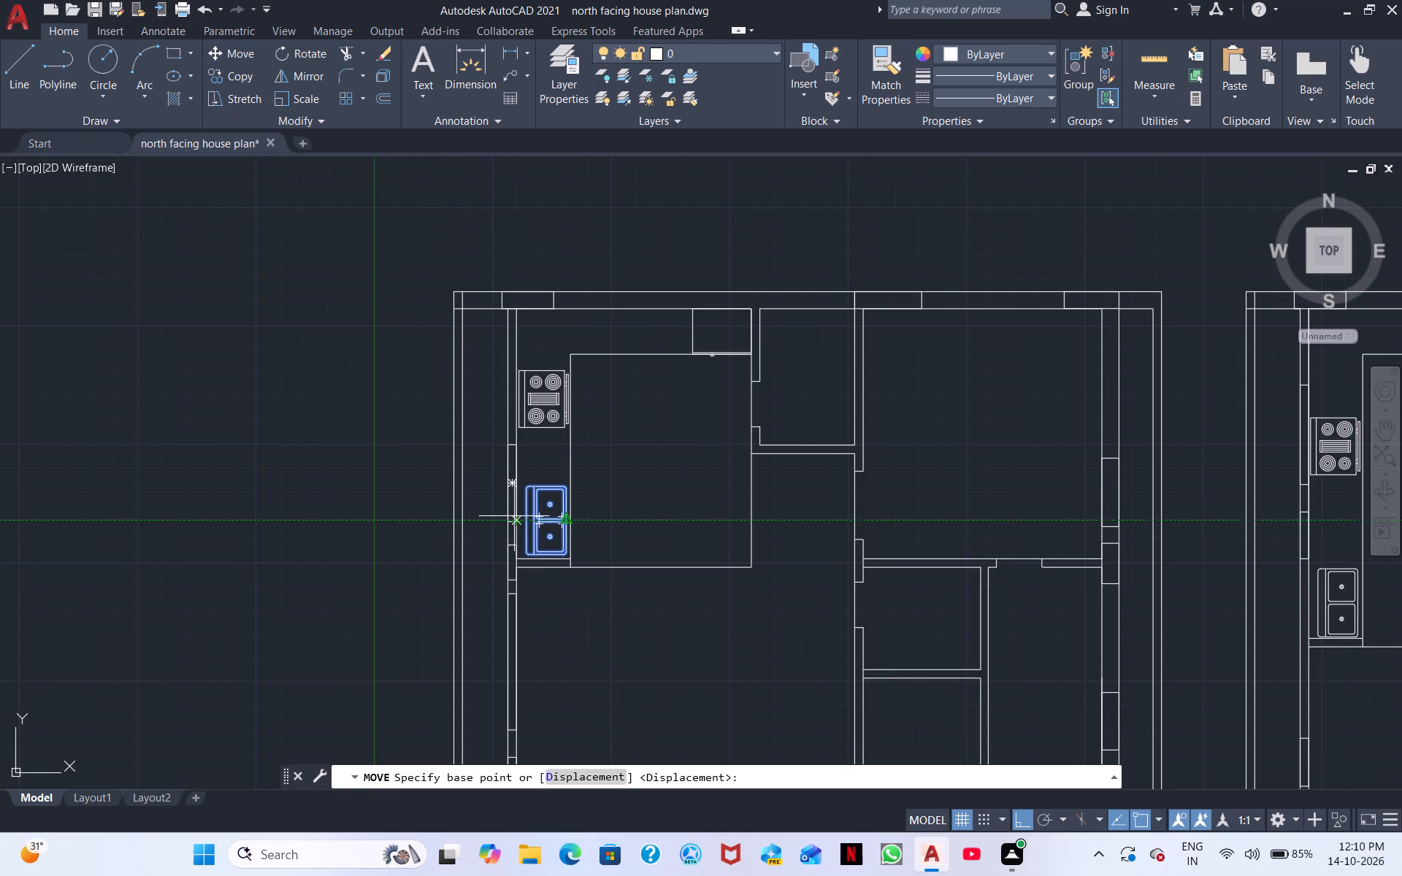
scroll(514, 516, up, 1)
scroll(570, 540, up, 3)
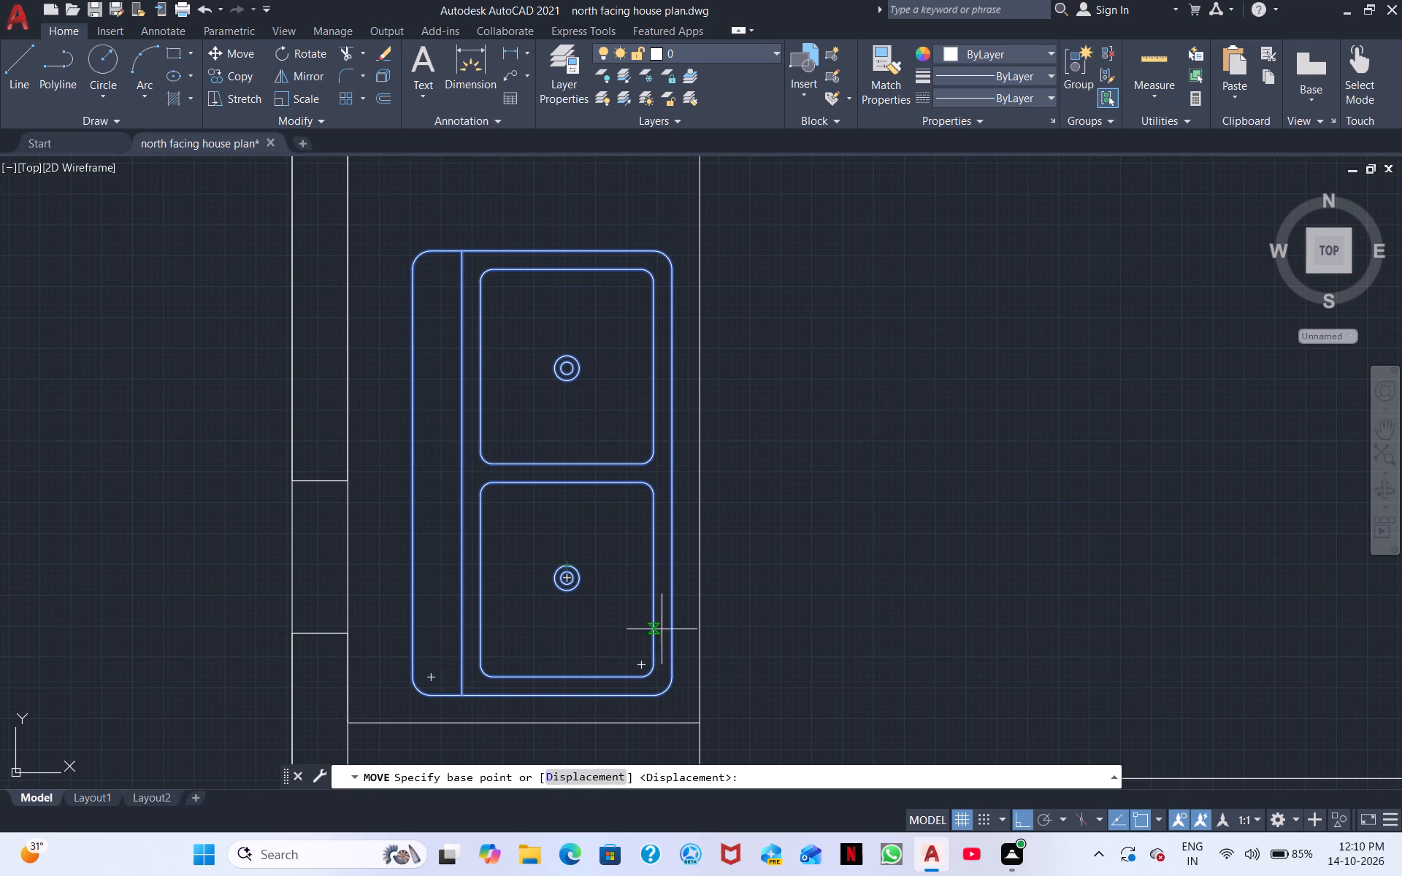
click(671, 483)
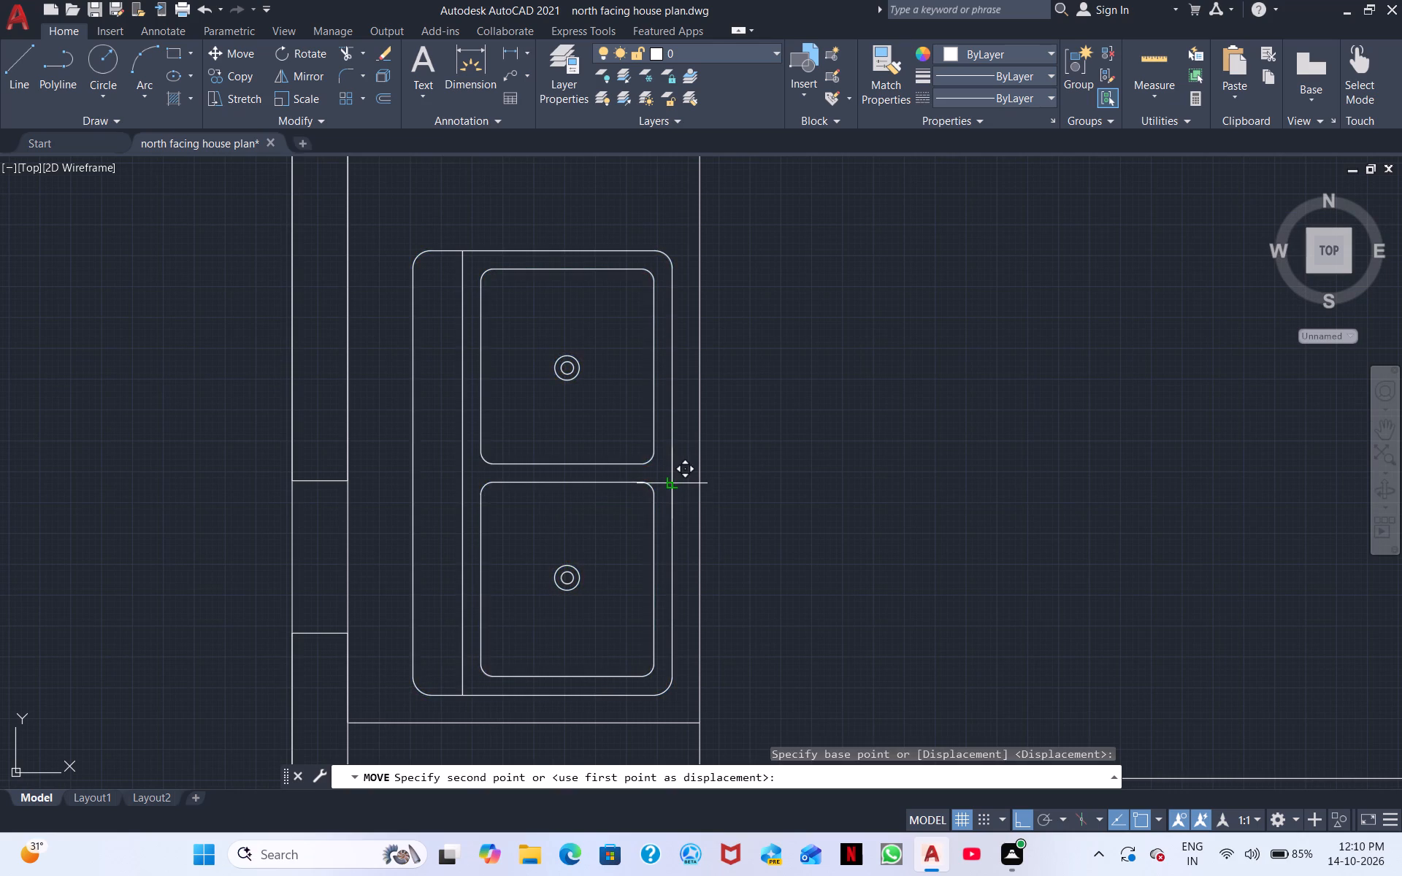
click(683, 483)
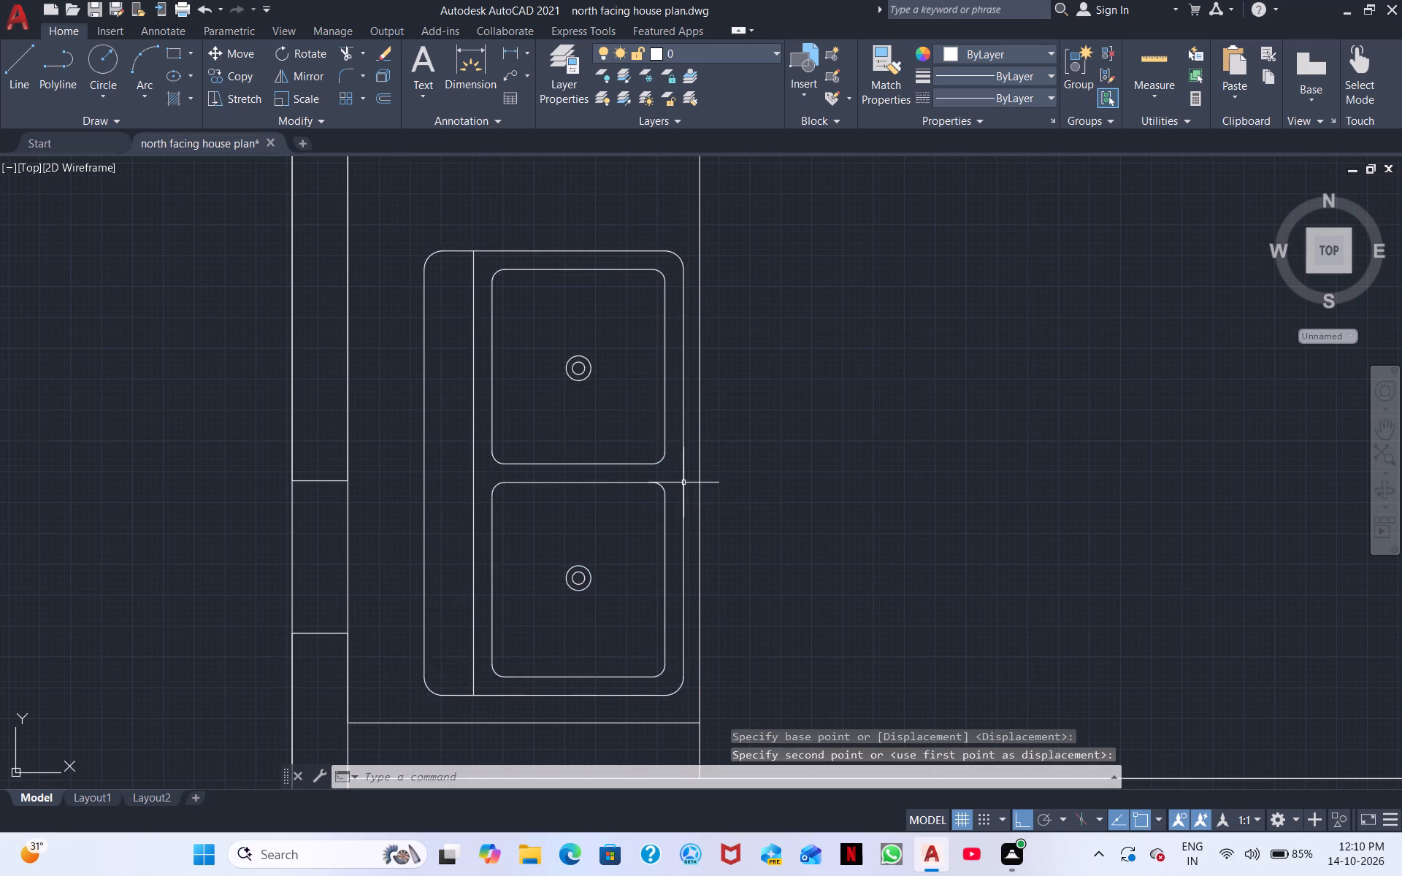
scroll(830, 572, down, 2)
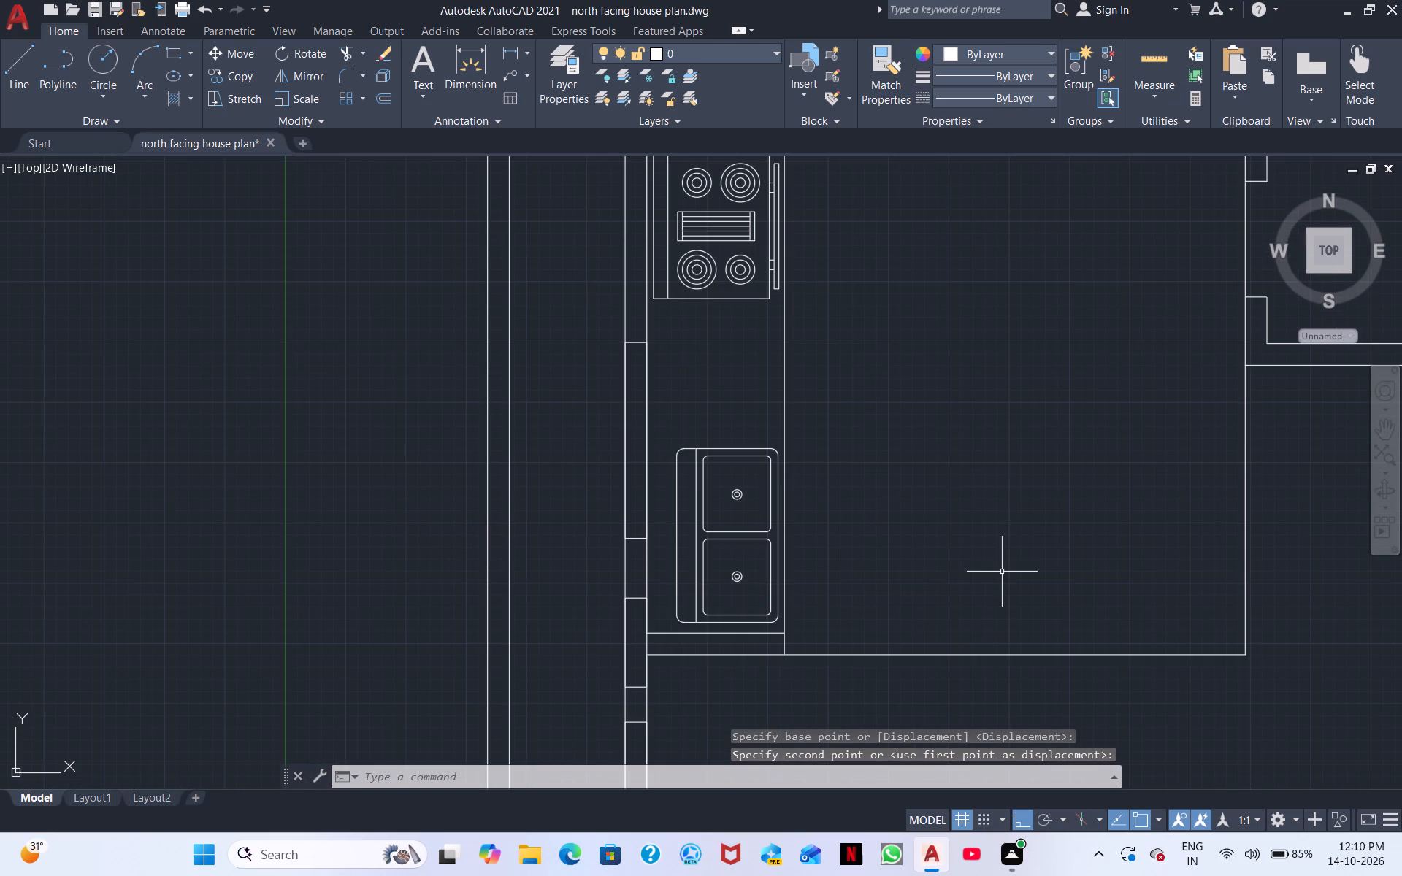
key(Escape)
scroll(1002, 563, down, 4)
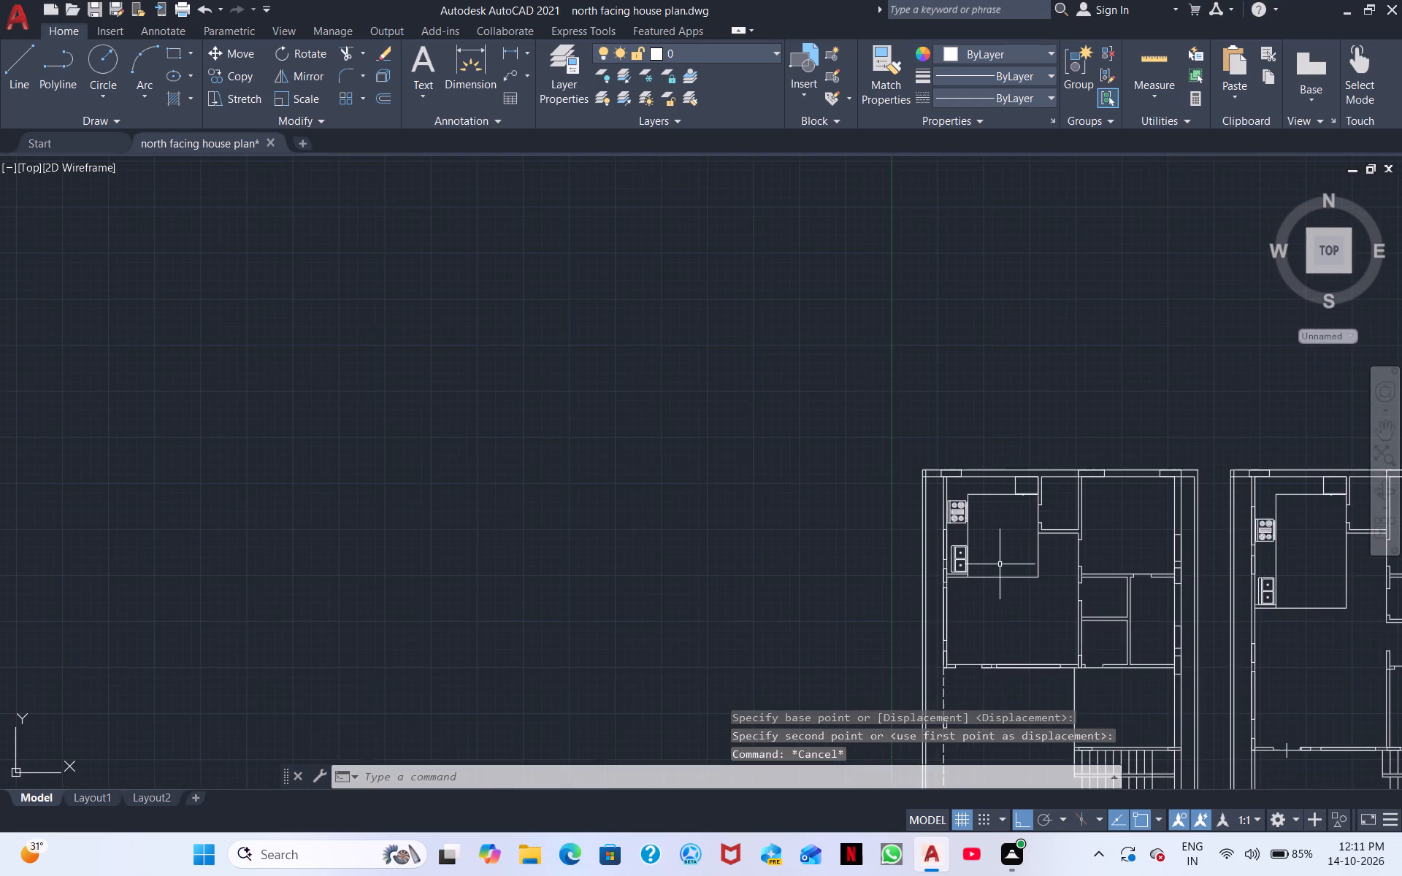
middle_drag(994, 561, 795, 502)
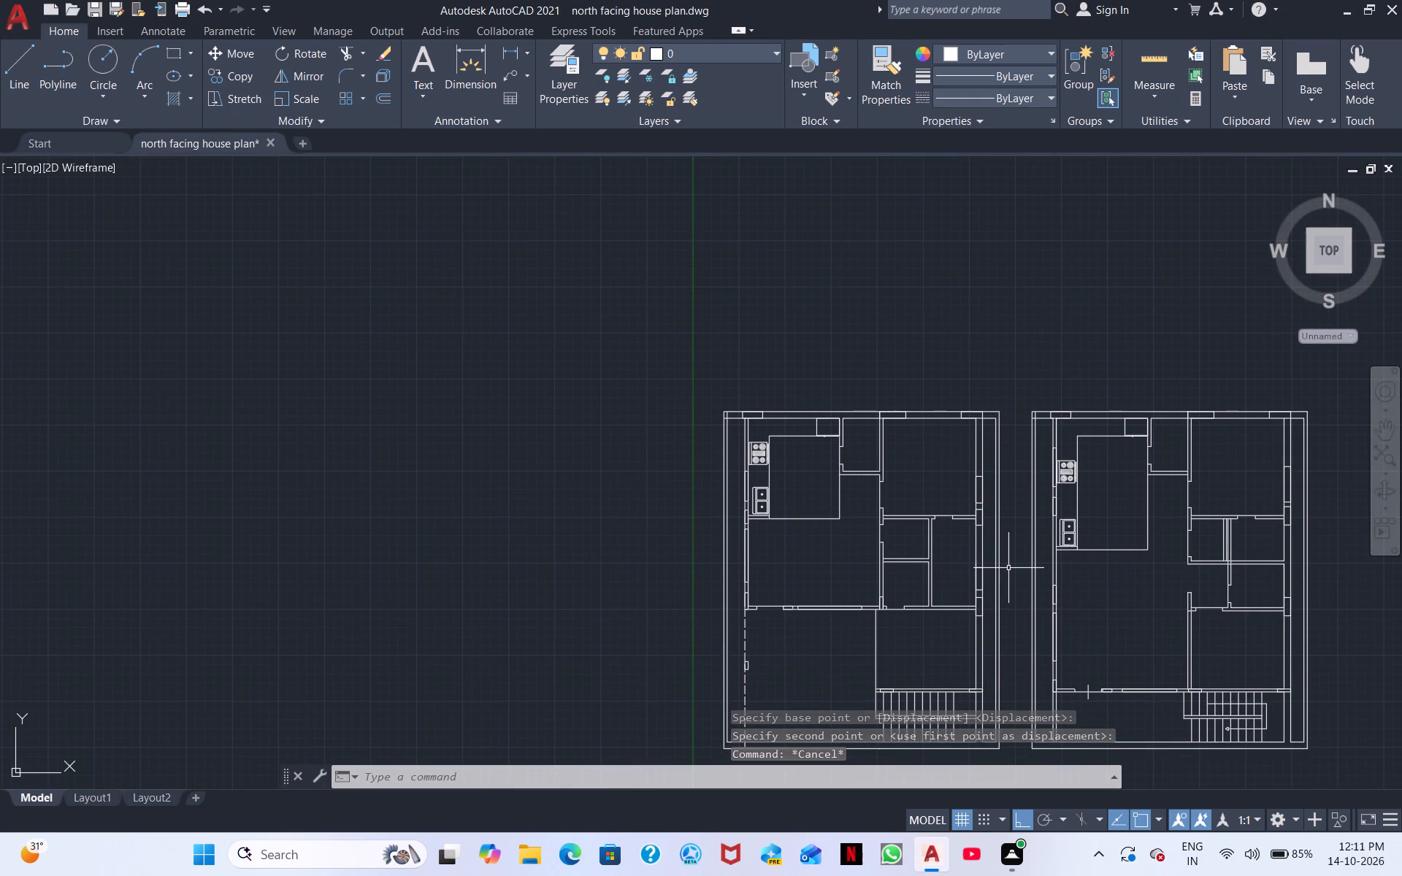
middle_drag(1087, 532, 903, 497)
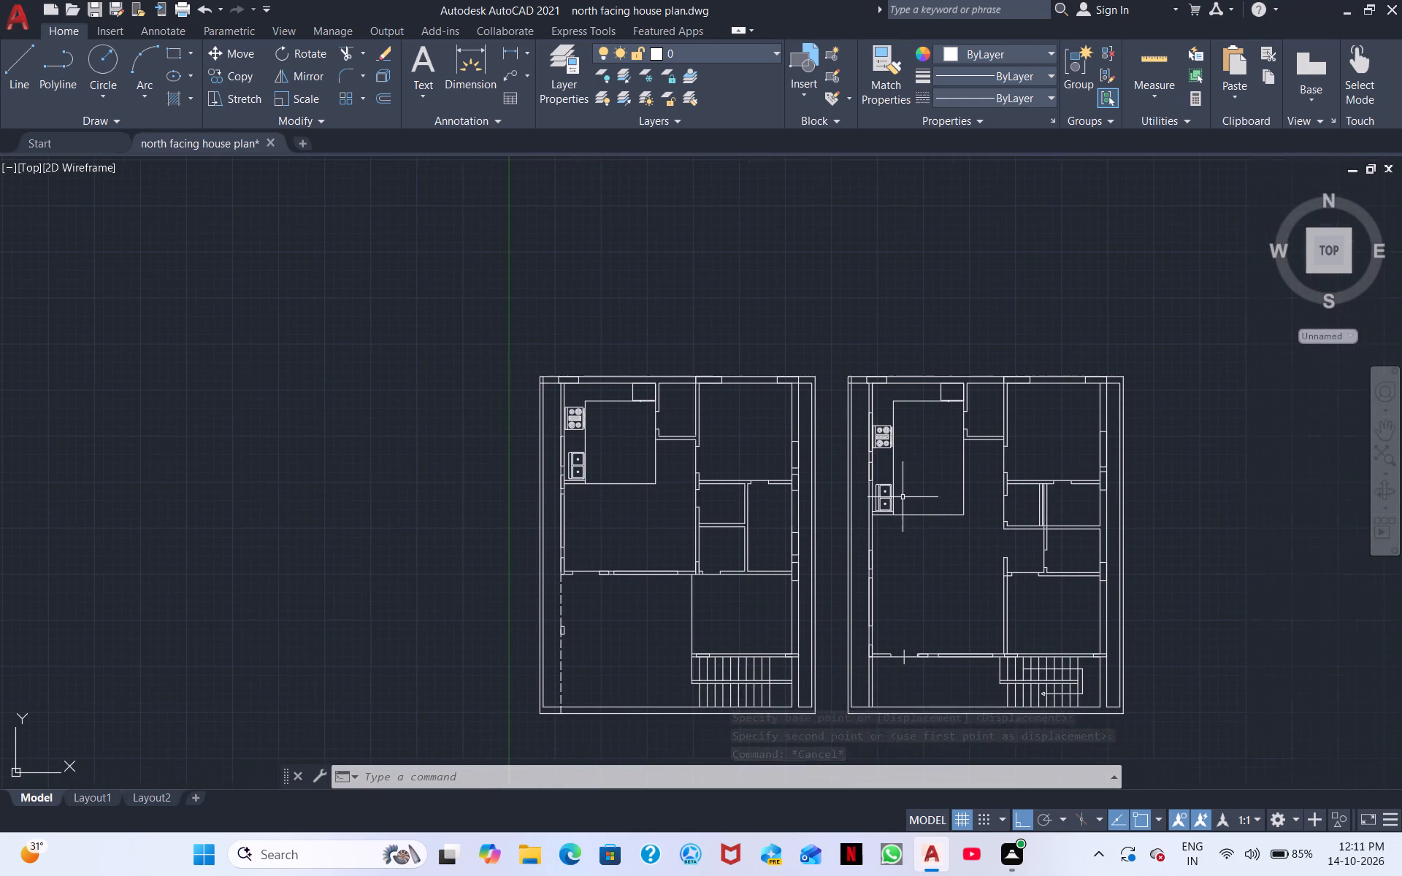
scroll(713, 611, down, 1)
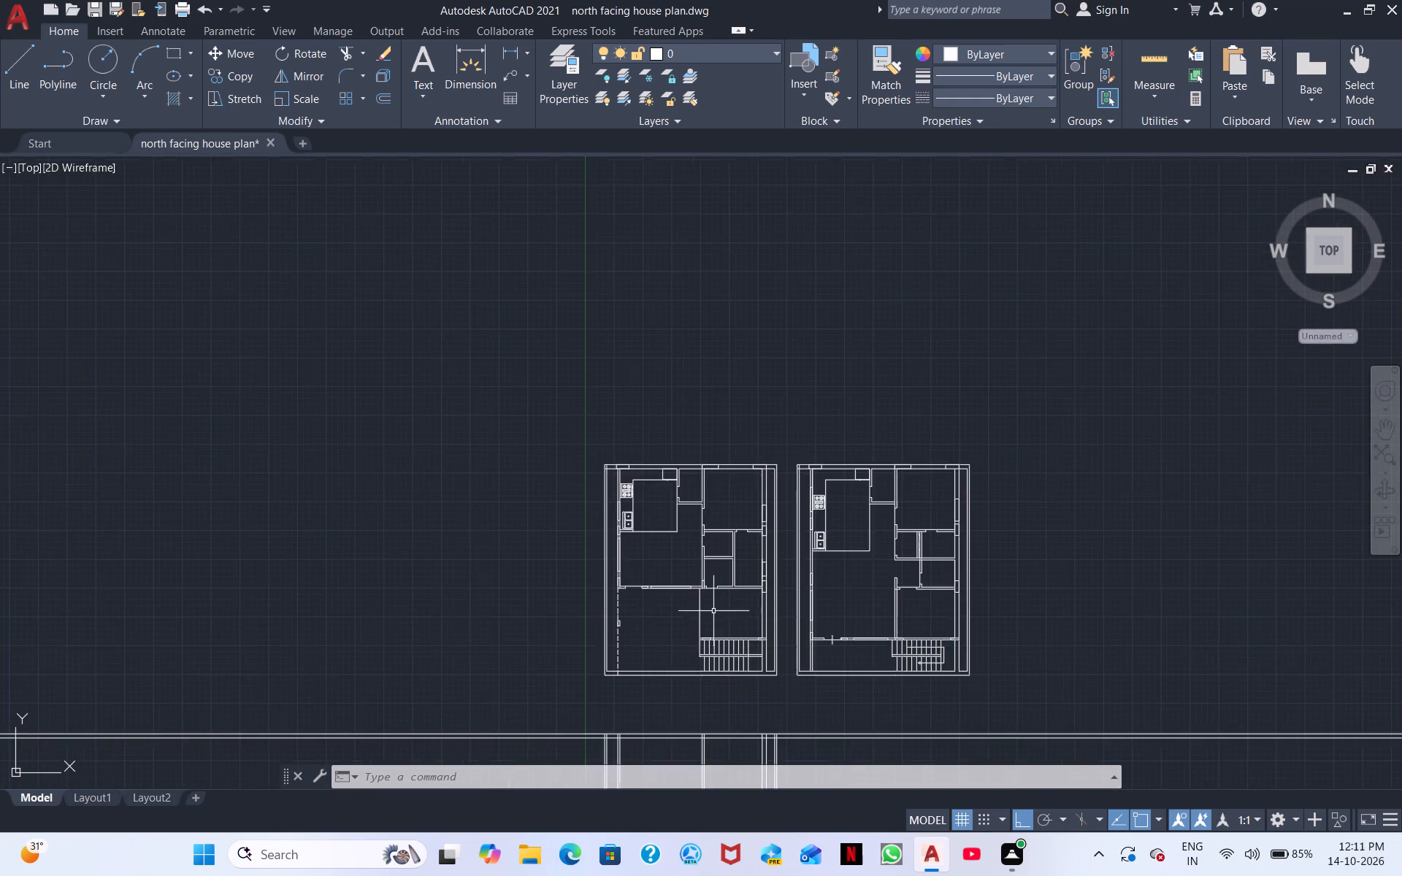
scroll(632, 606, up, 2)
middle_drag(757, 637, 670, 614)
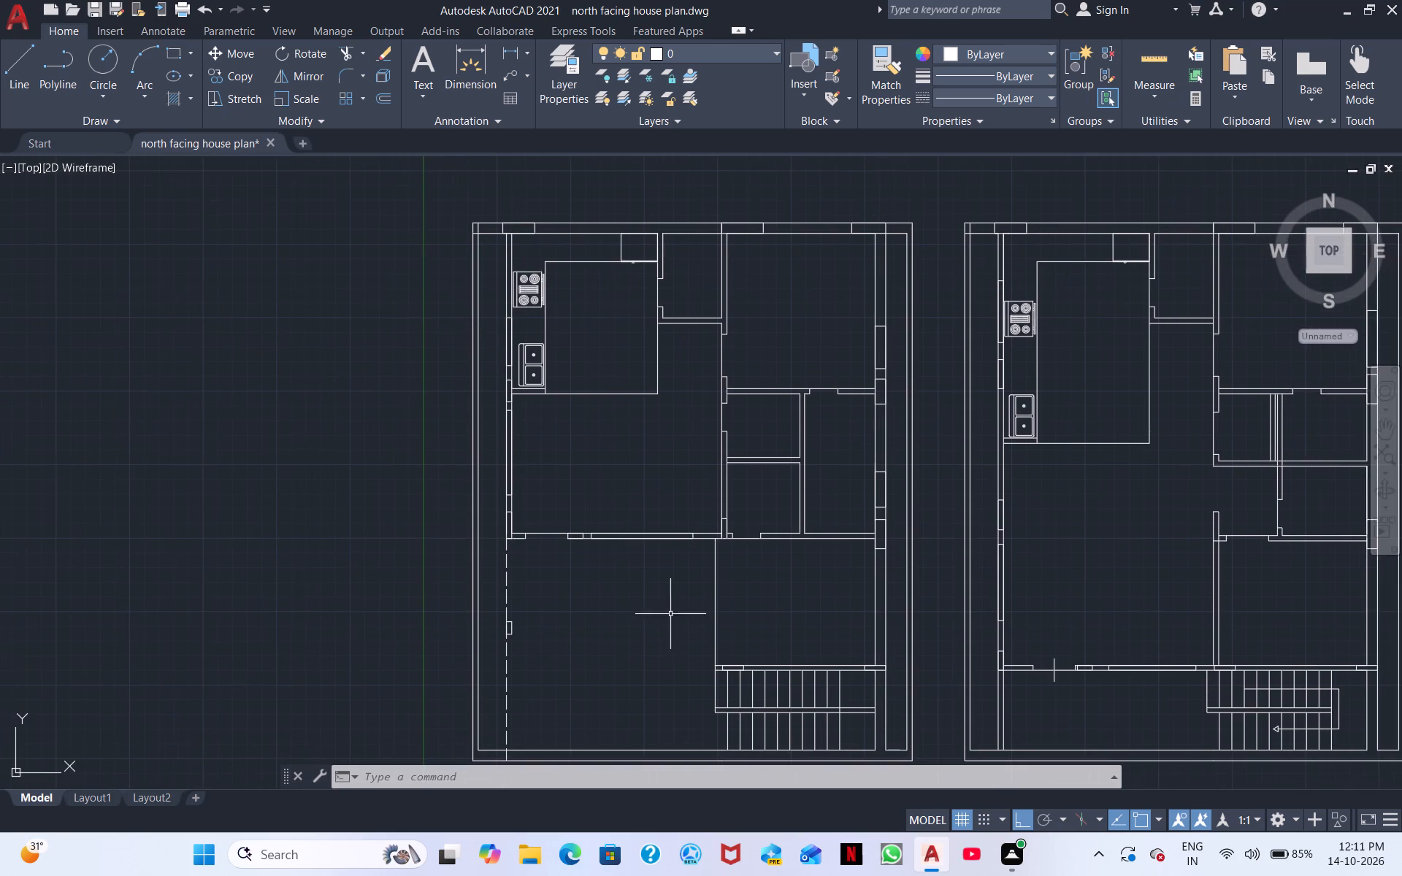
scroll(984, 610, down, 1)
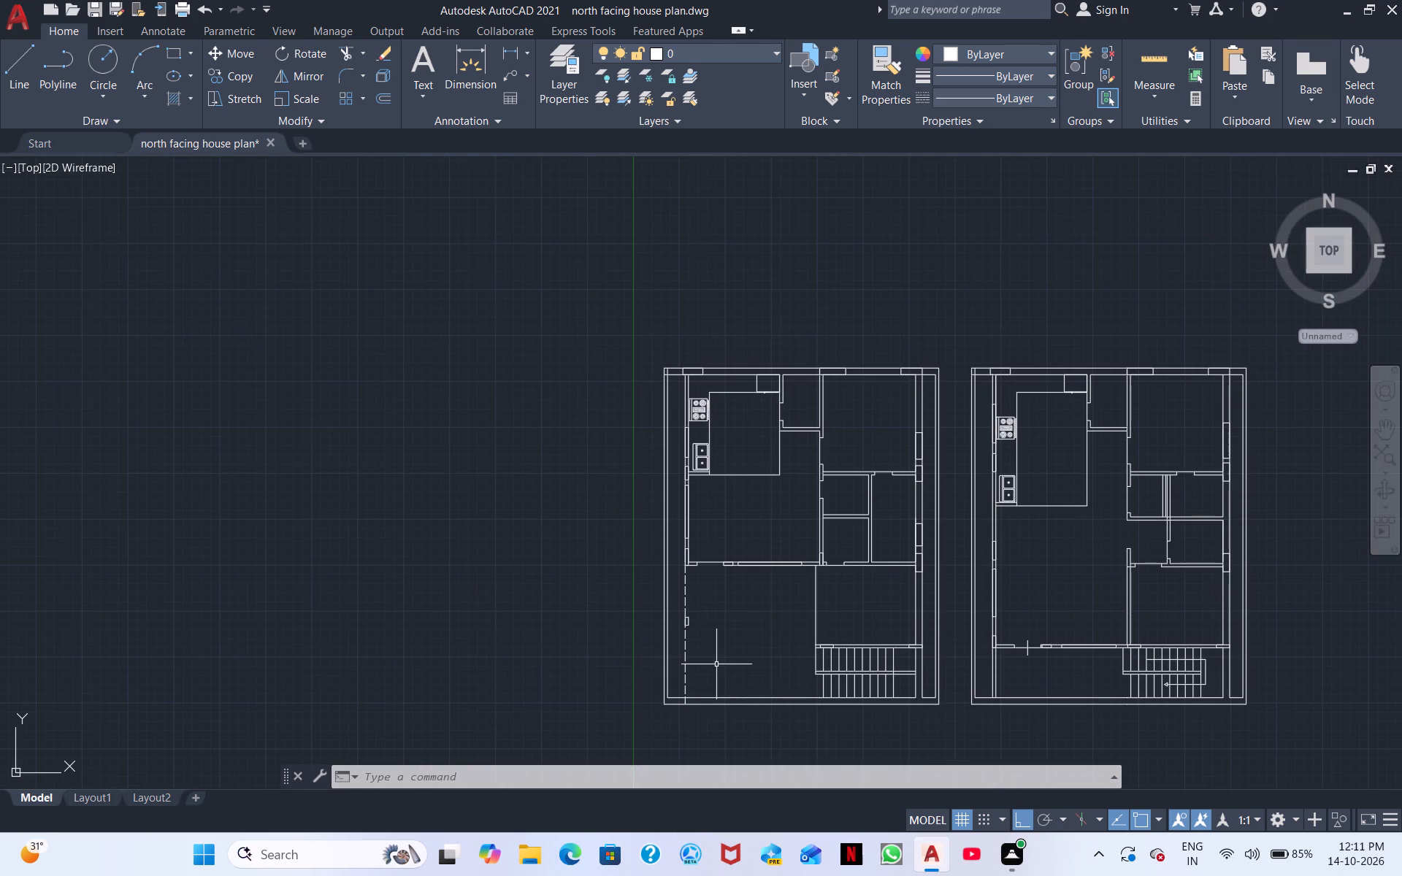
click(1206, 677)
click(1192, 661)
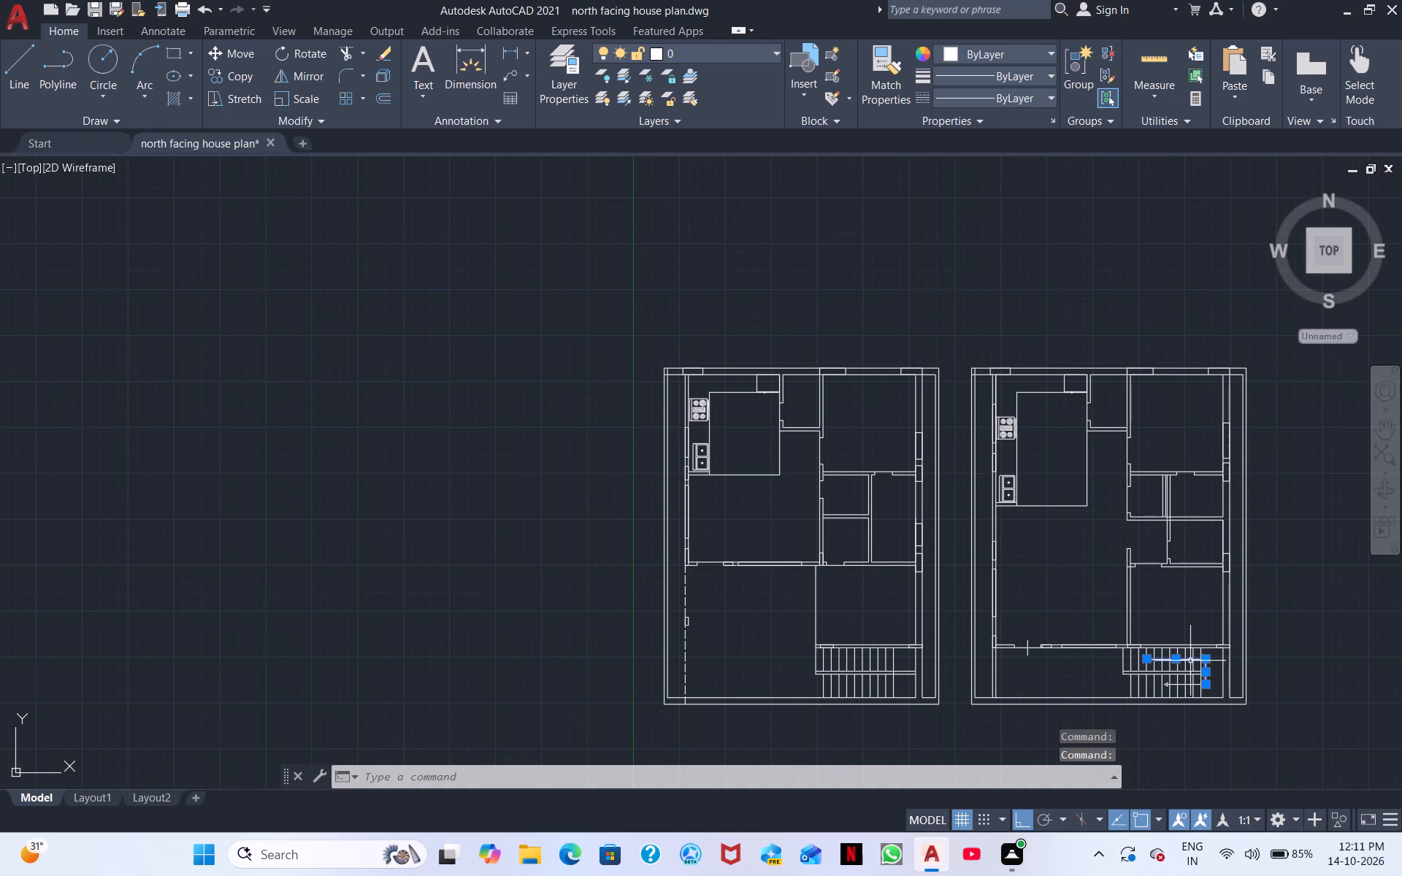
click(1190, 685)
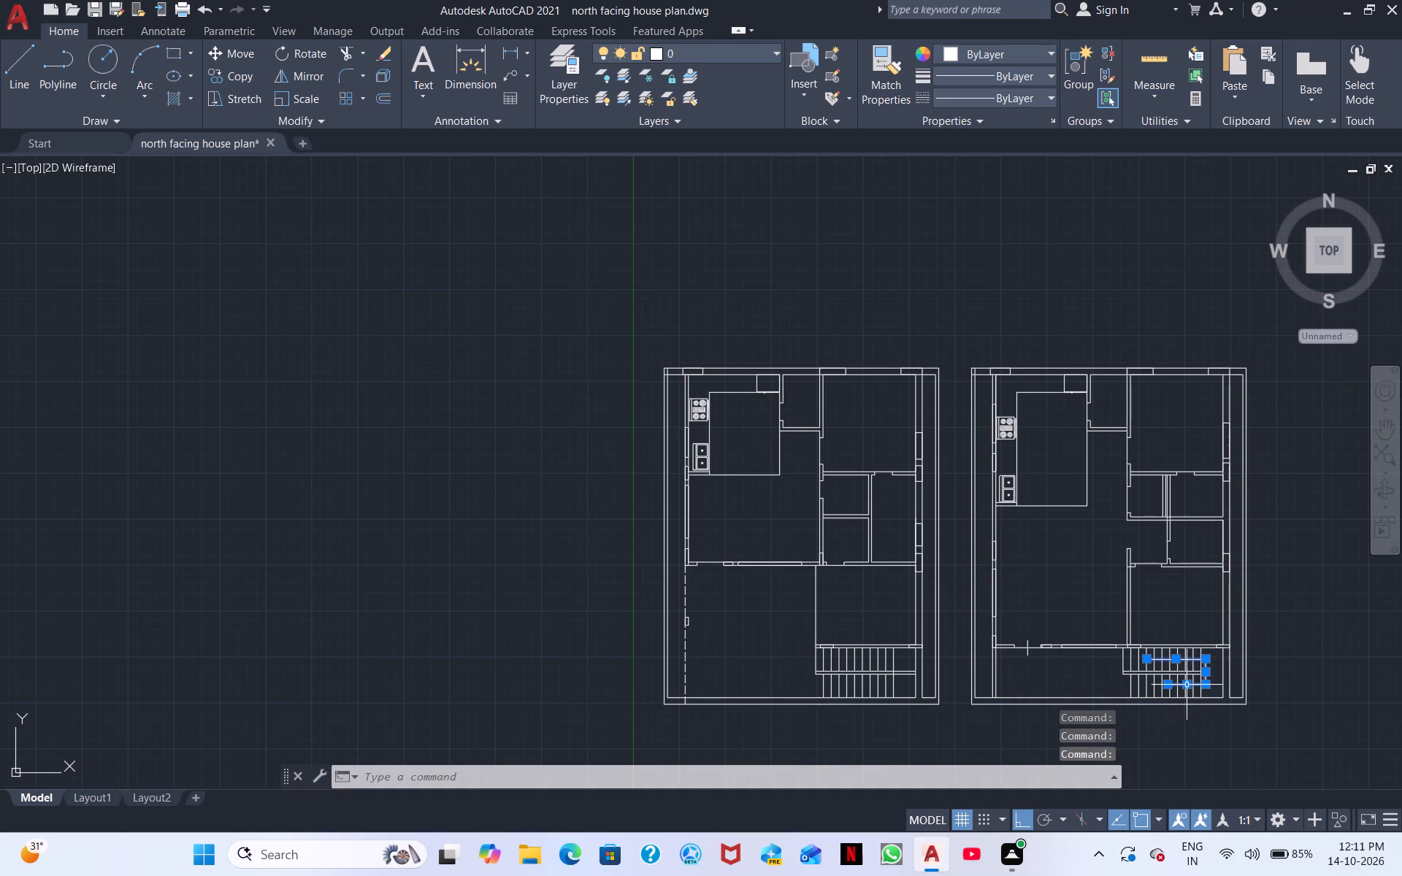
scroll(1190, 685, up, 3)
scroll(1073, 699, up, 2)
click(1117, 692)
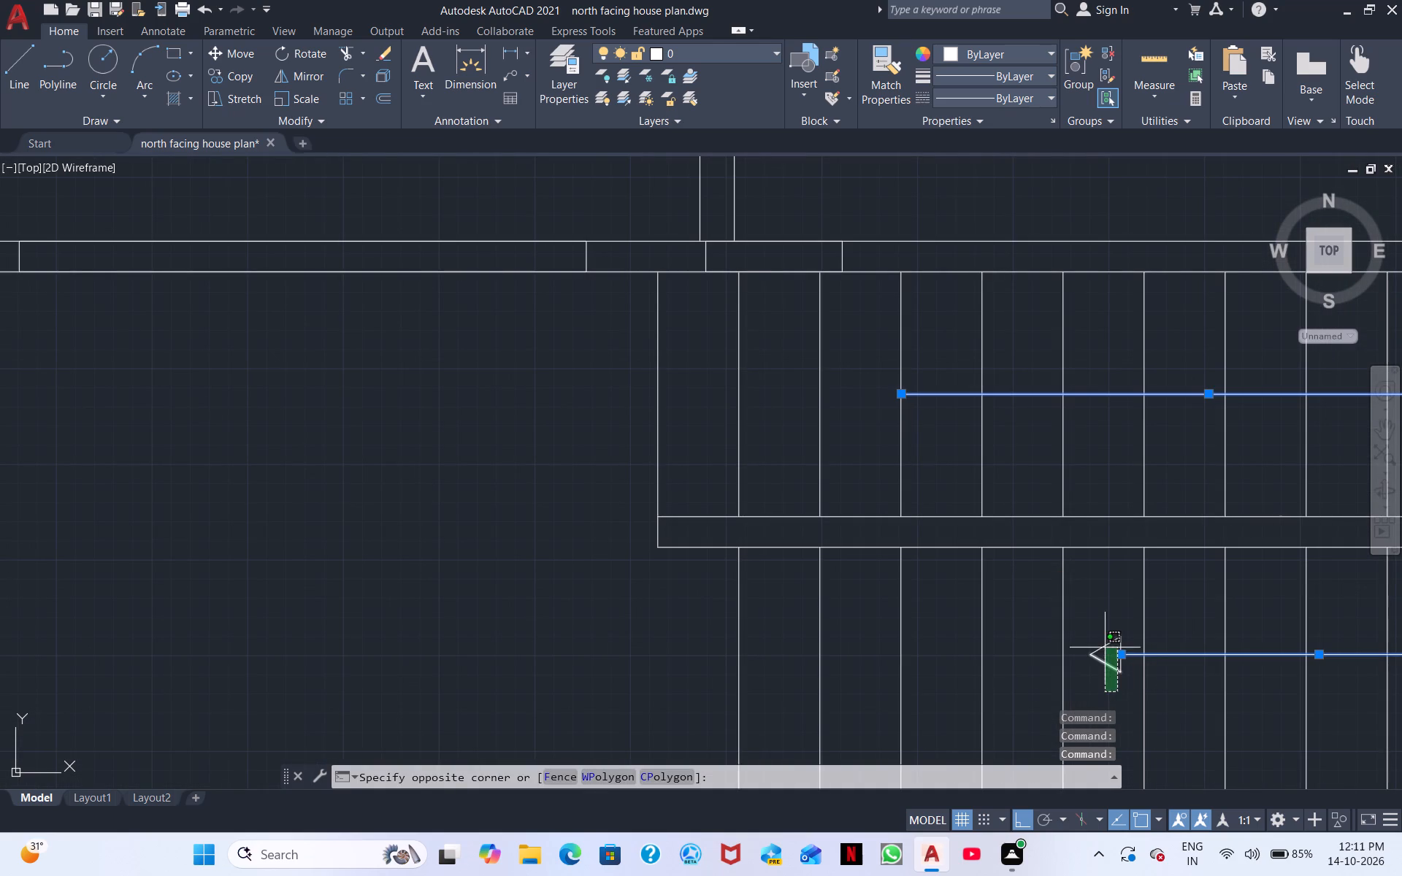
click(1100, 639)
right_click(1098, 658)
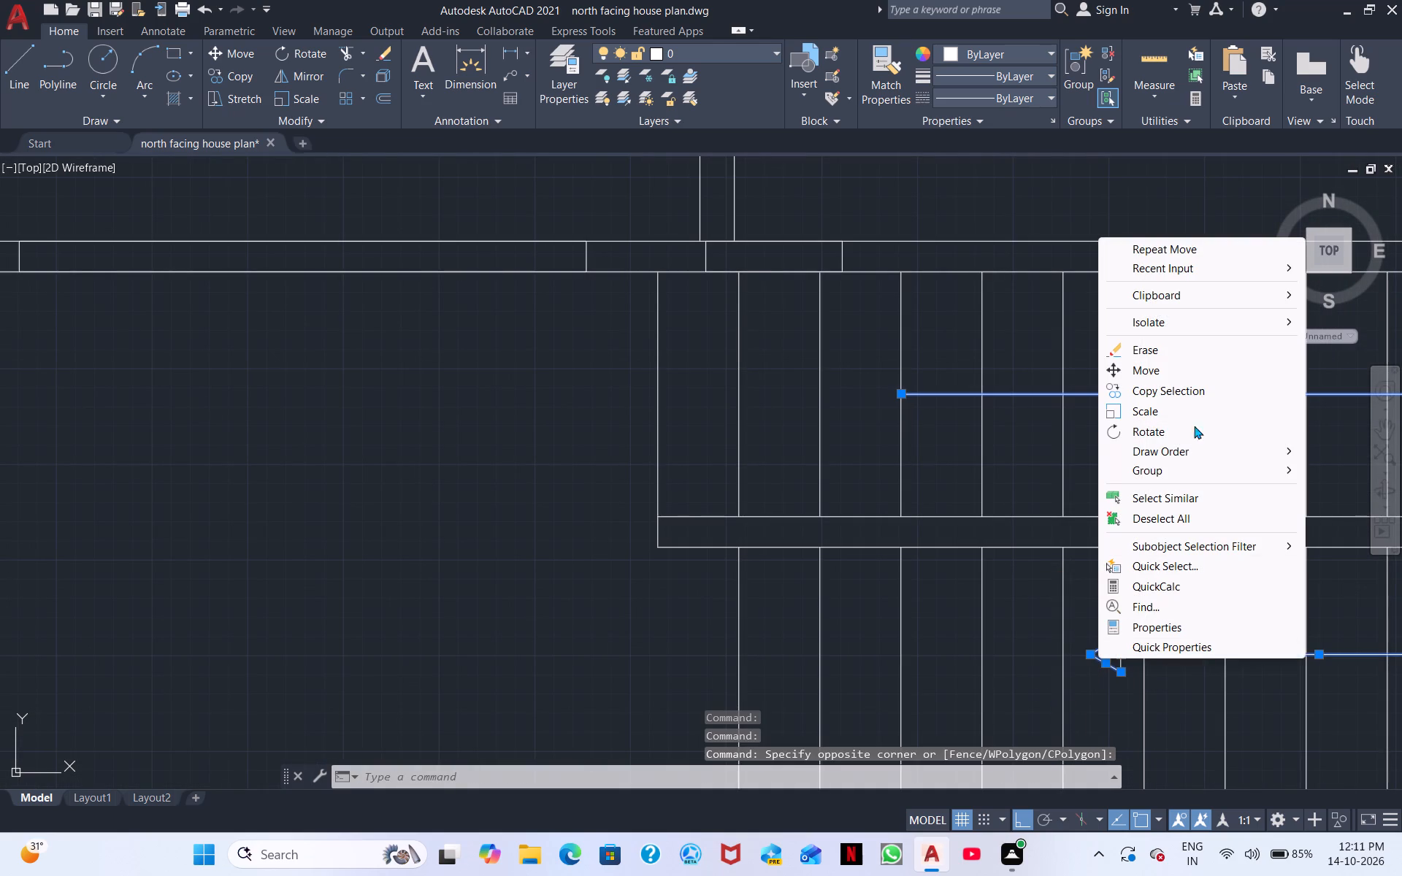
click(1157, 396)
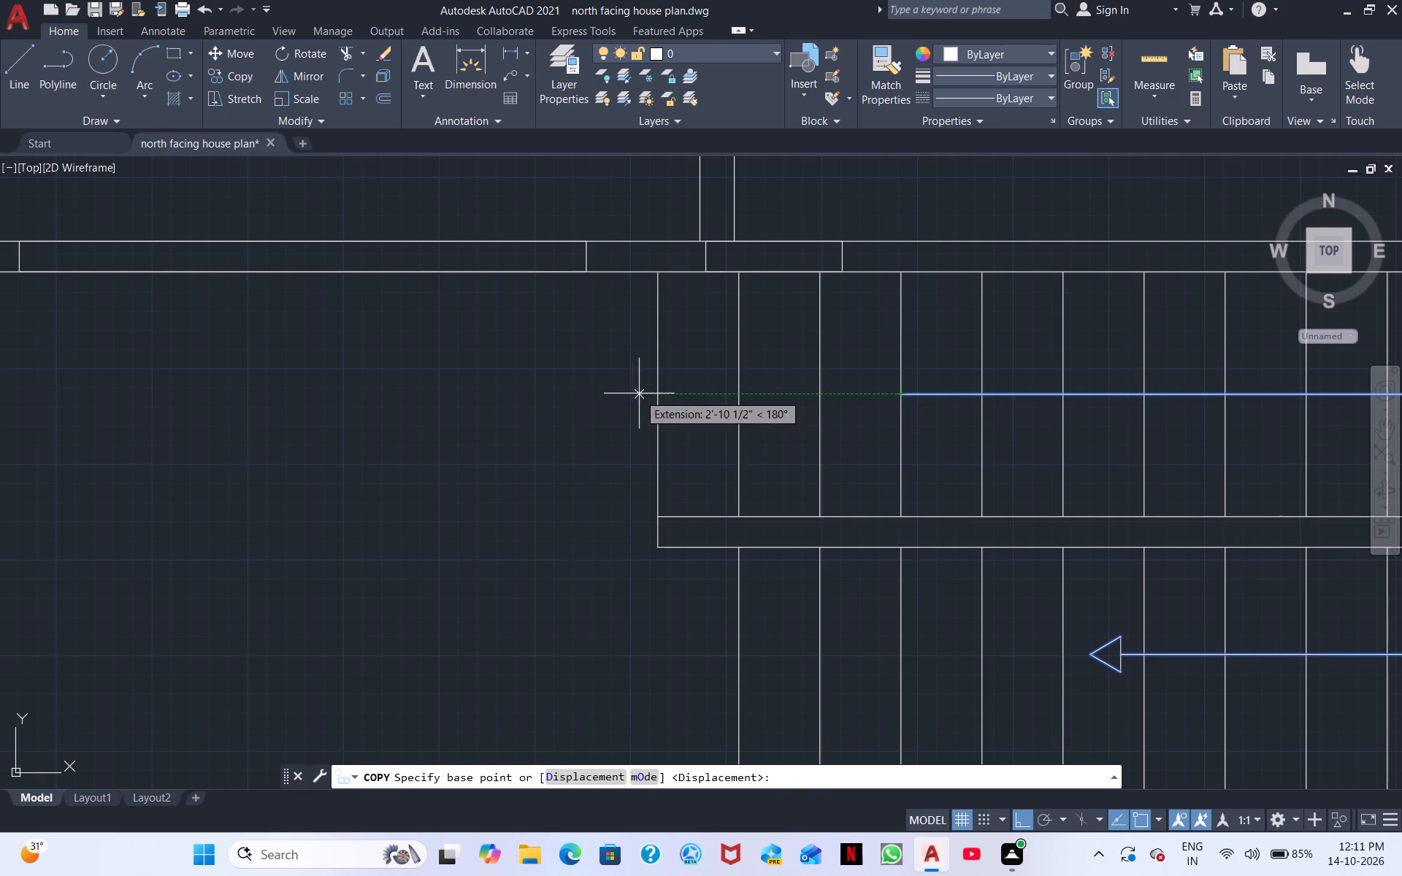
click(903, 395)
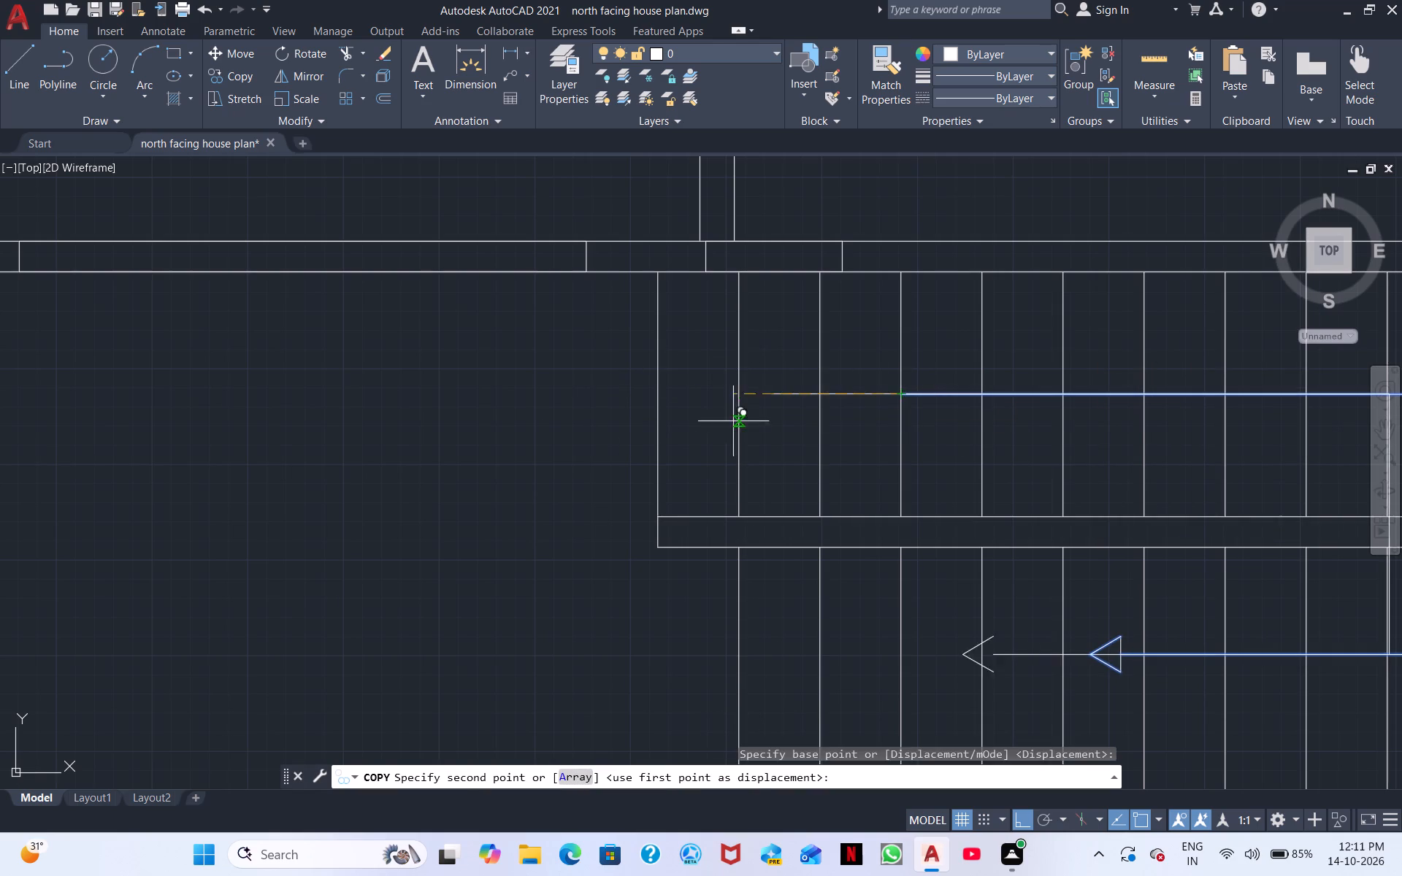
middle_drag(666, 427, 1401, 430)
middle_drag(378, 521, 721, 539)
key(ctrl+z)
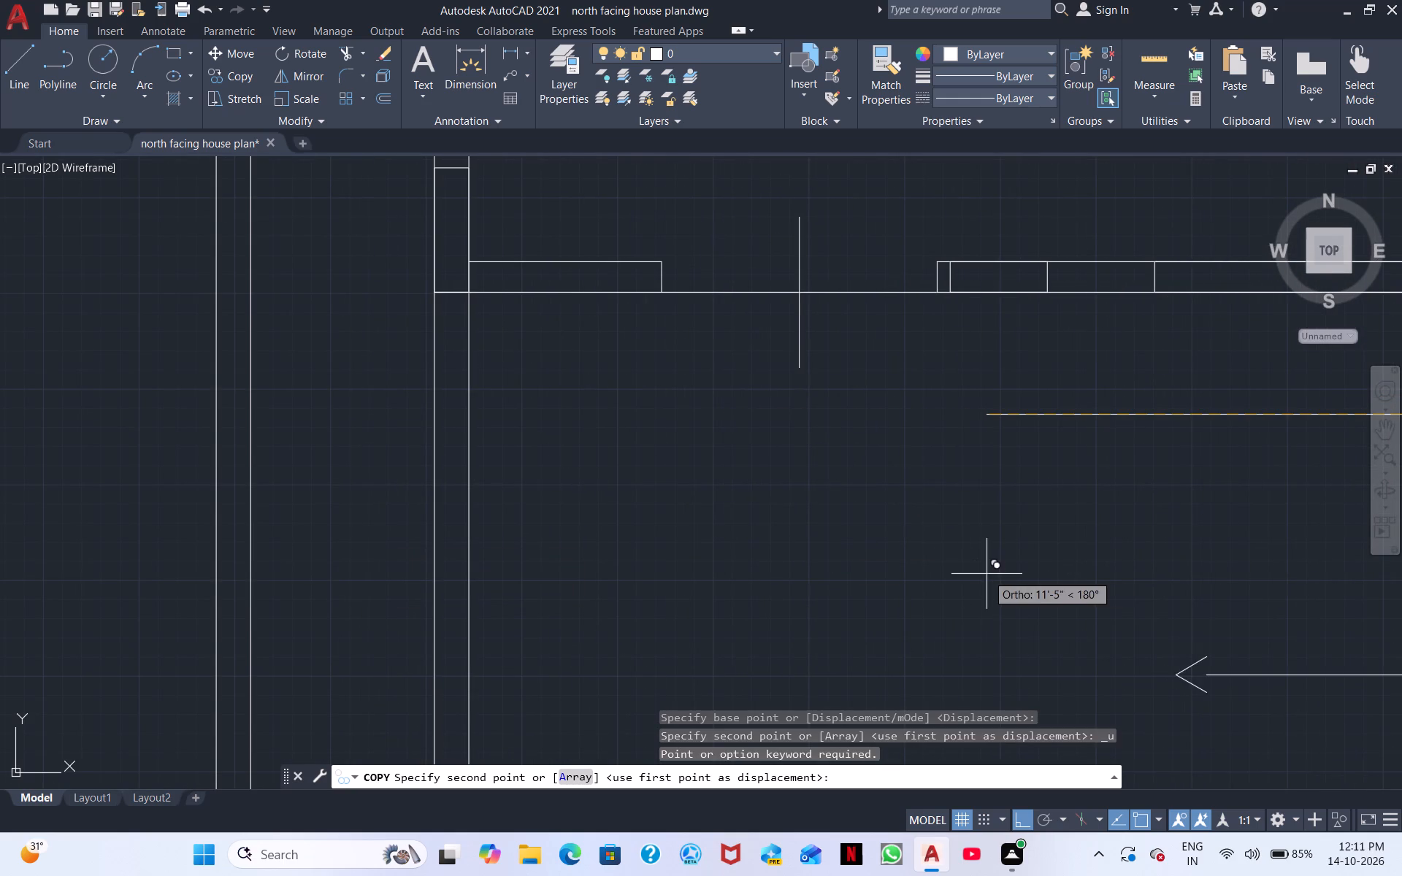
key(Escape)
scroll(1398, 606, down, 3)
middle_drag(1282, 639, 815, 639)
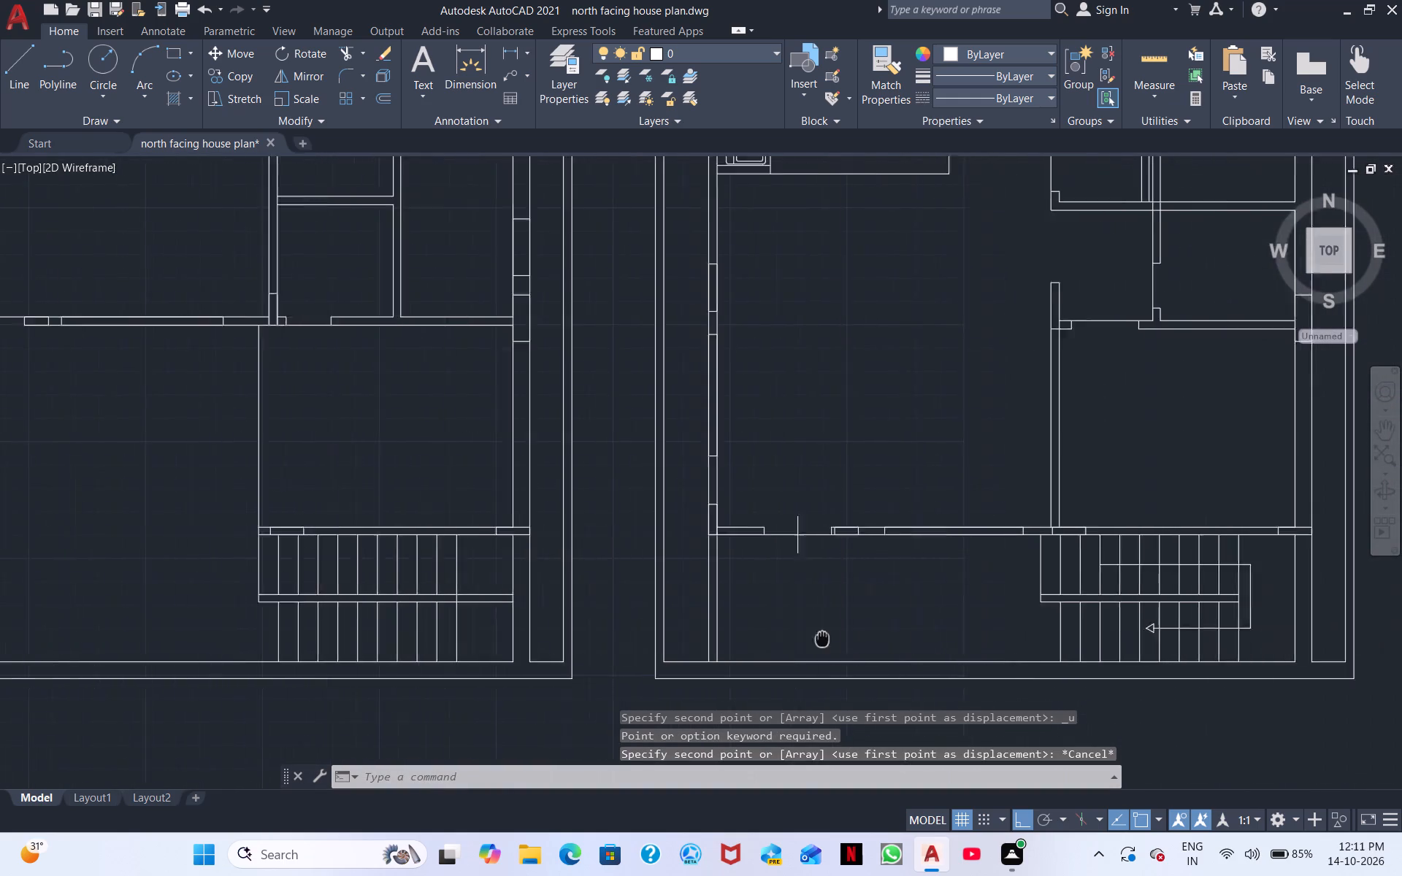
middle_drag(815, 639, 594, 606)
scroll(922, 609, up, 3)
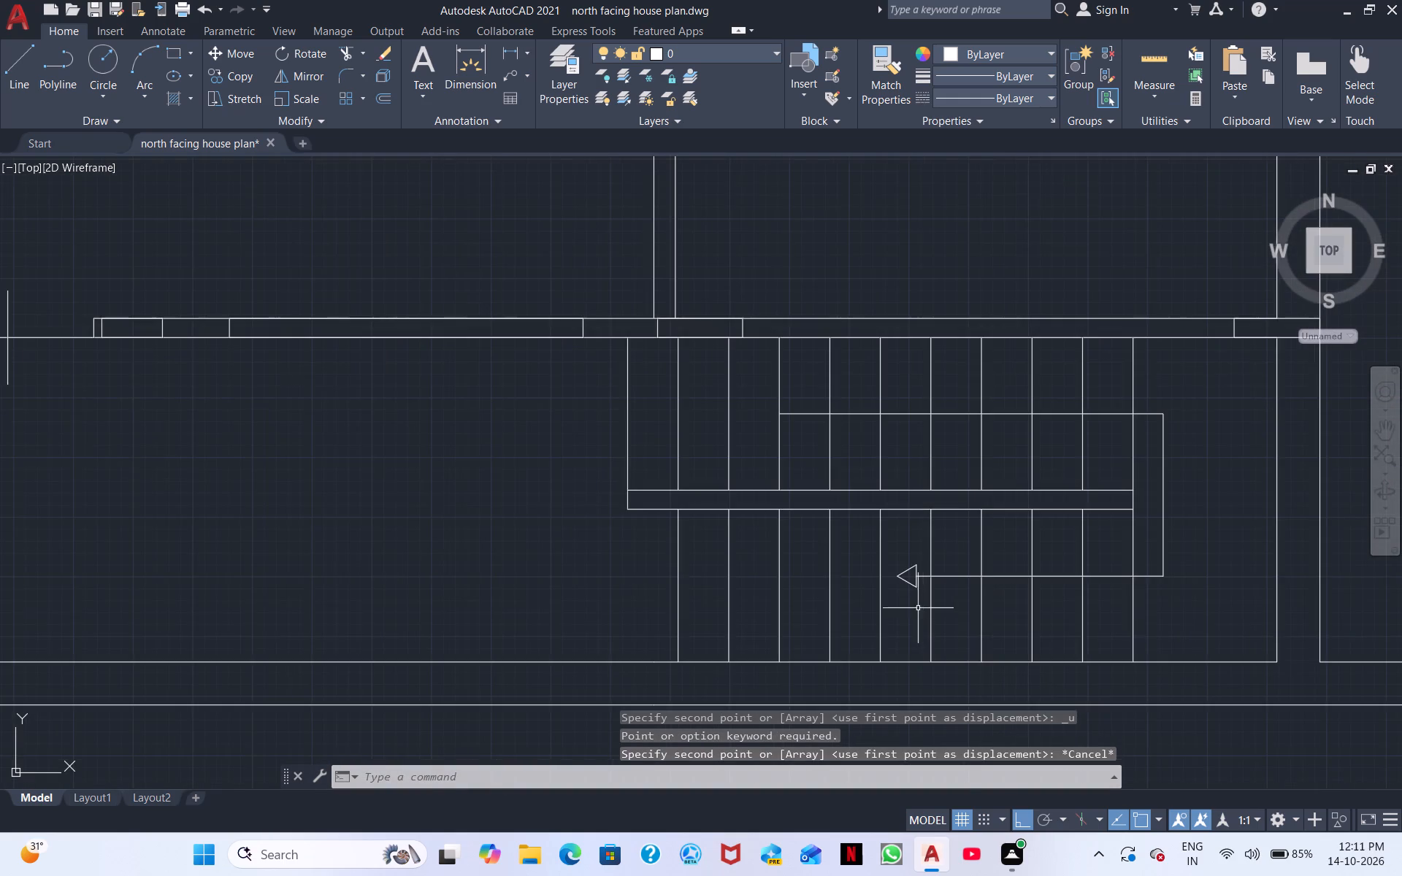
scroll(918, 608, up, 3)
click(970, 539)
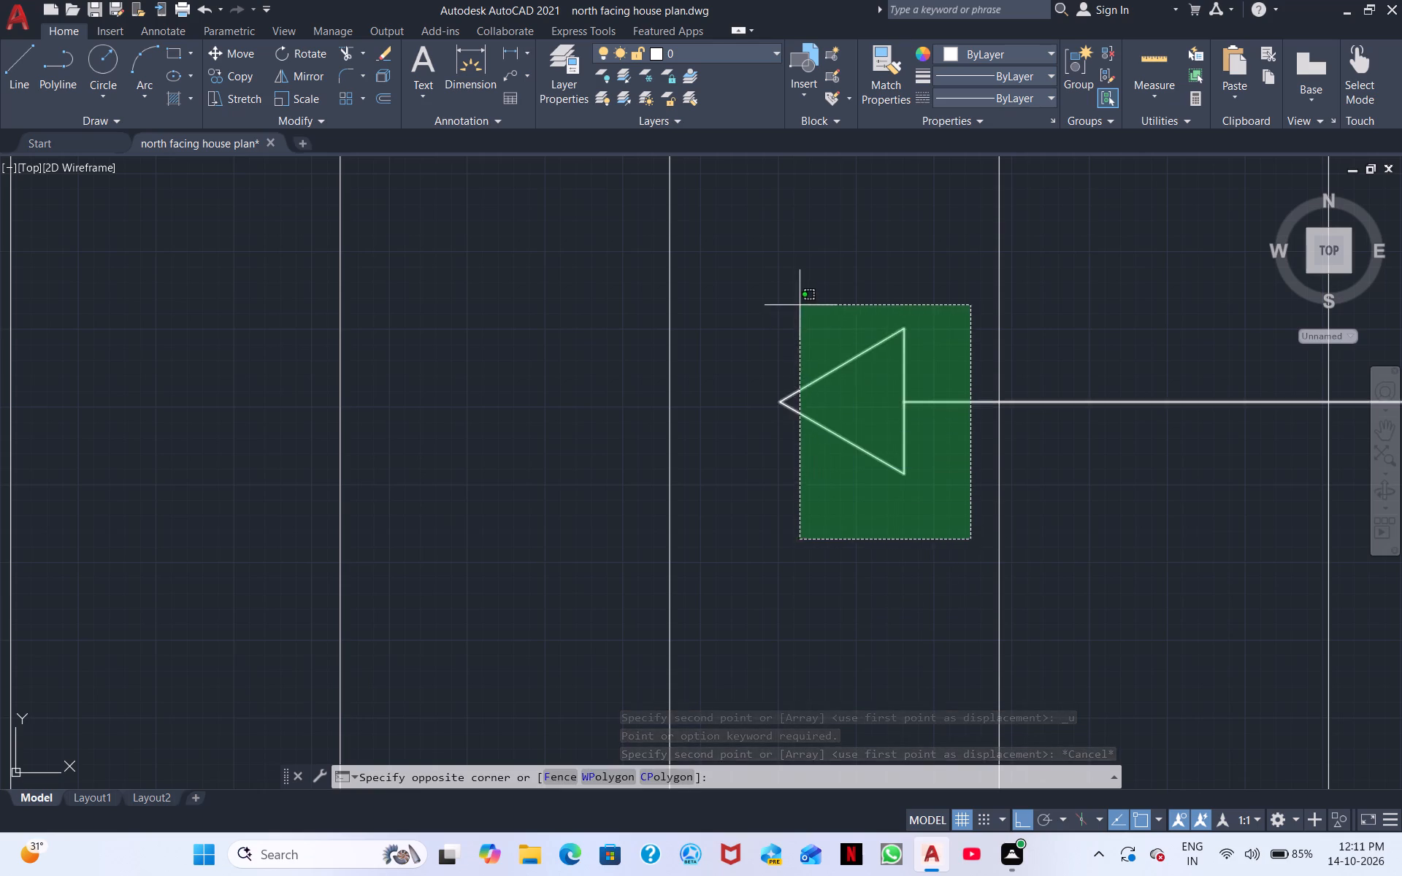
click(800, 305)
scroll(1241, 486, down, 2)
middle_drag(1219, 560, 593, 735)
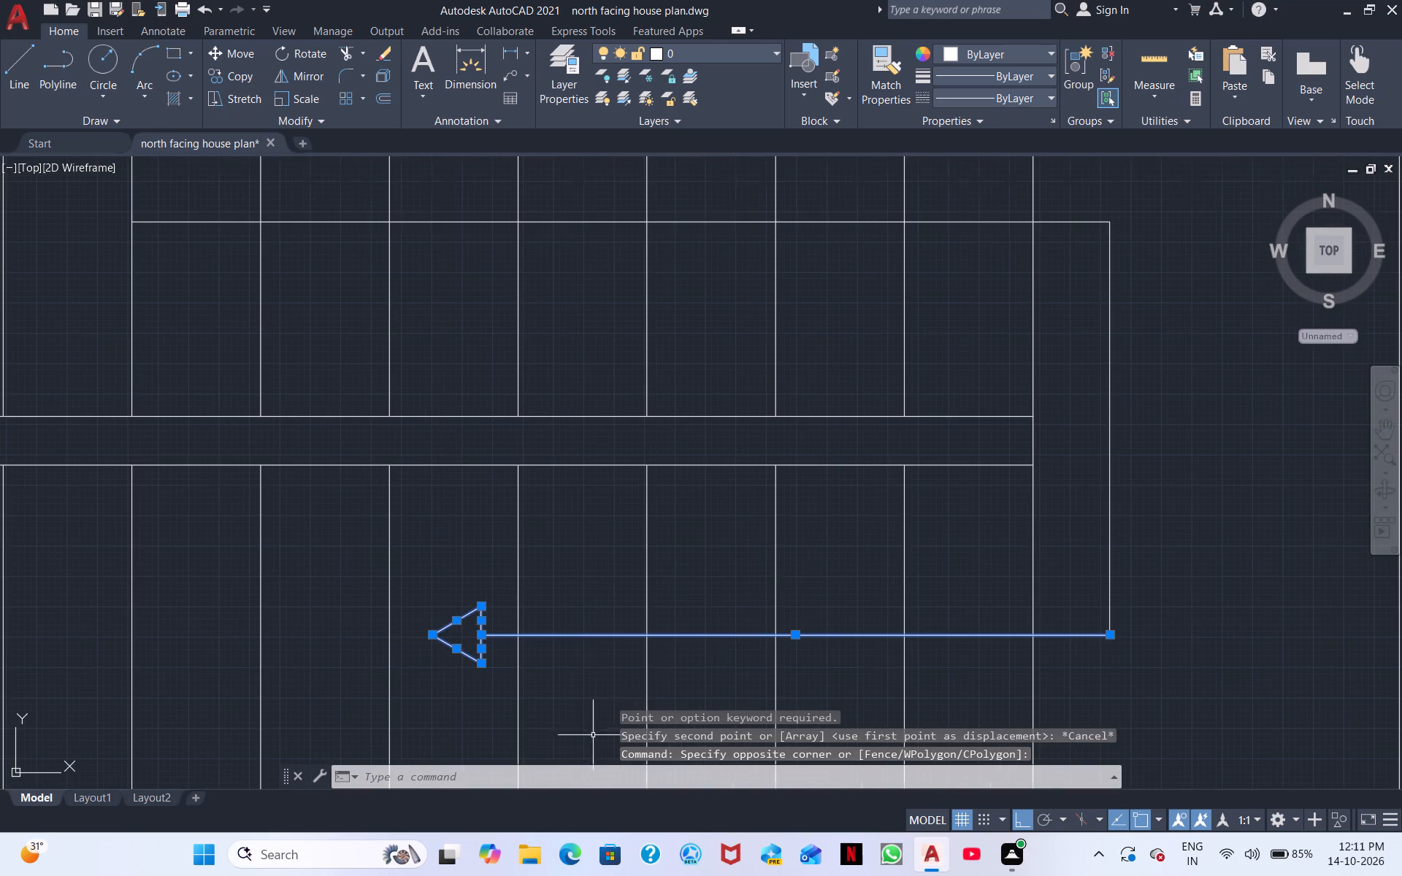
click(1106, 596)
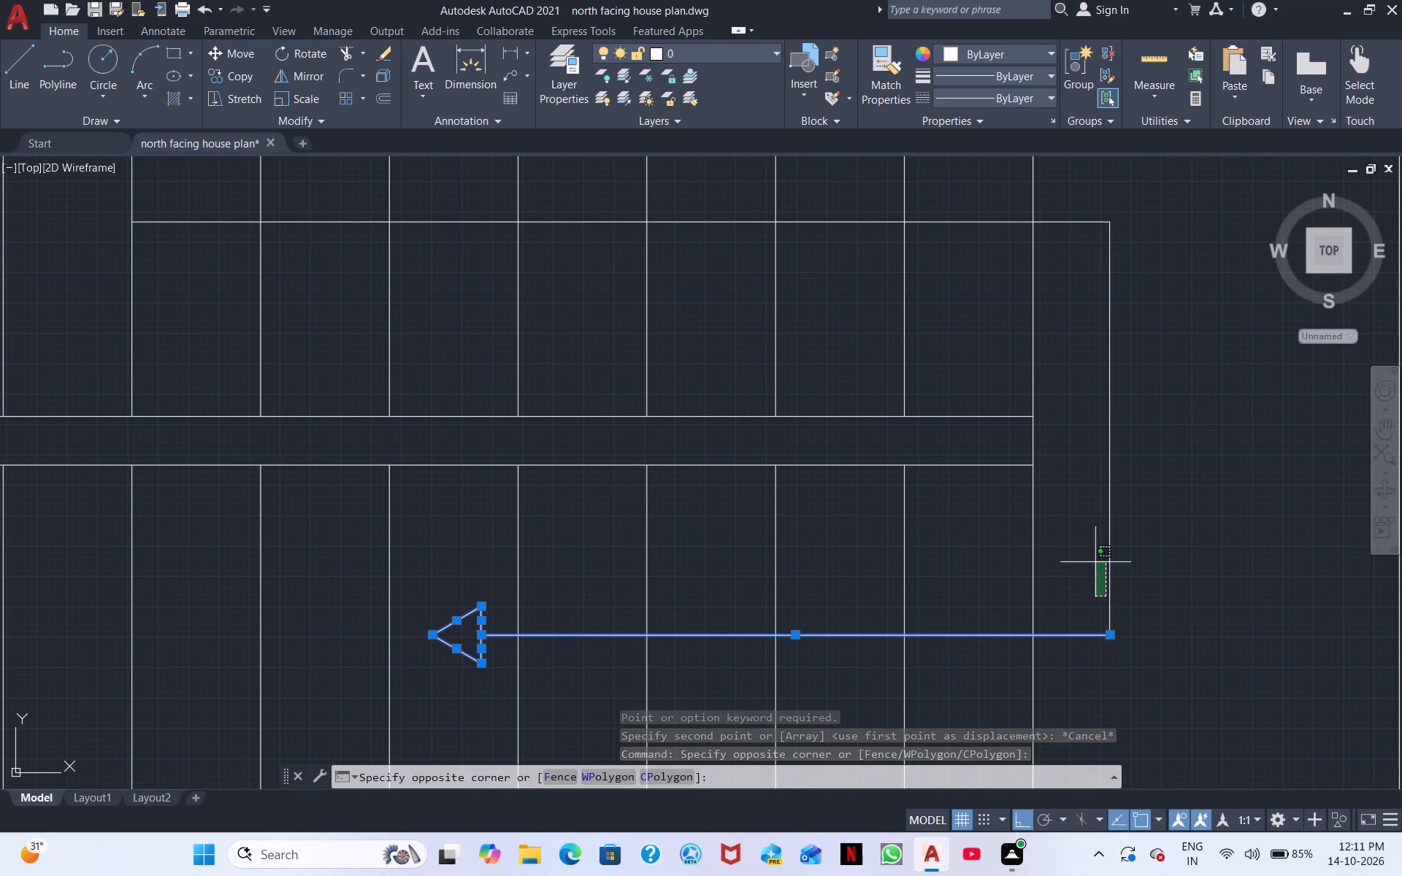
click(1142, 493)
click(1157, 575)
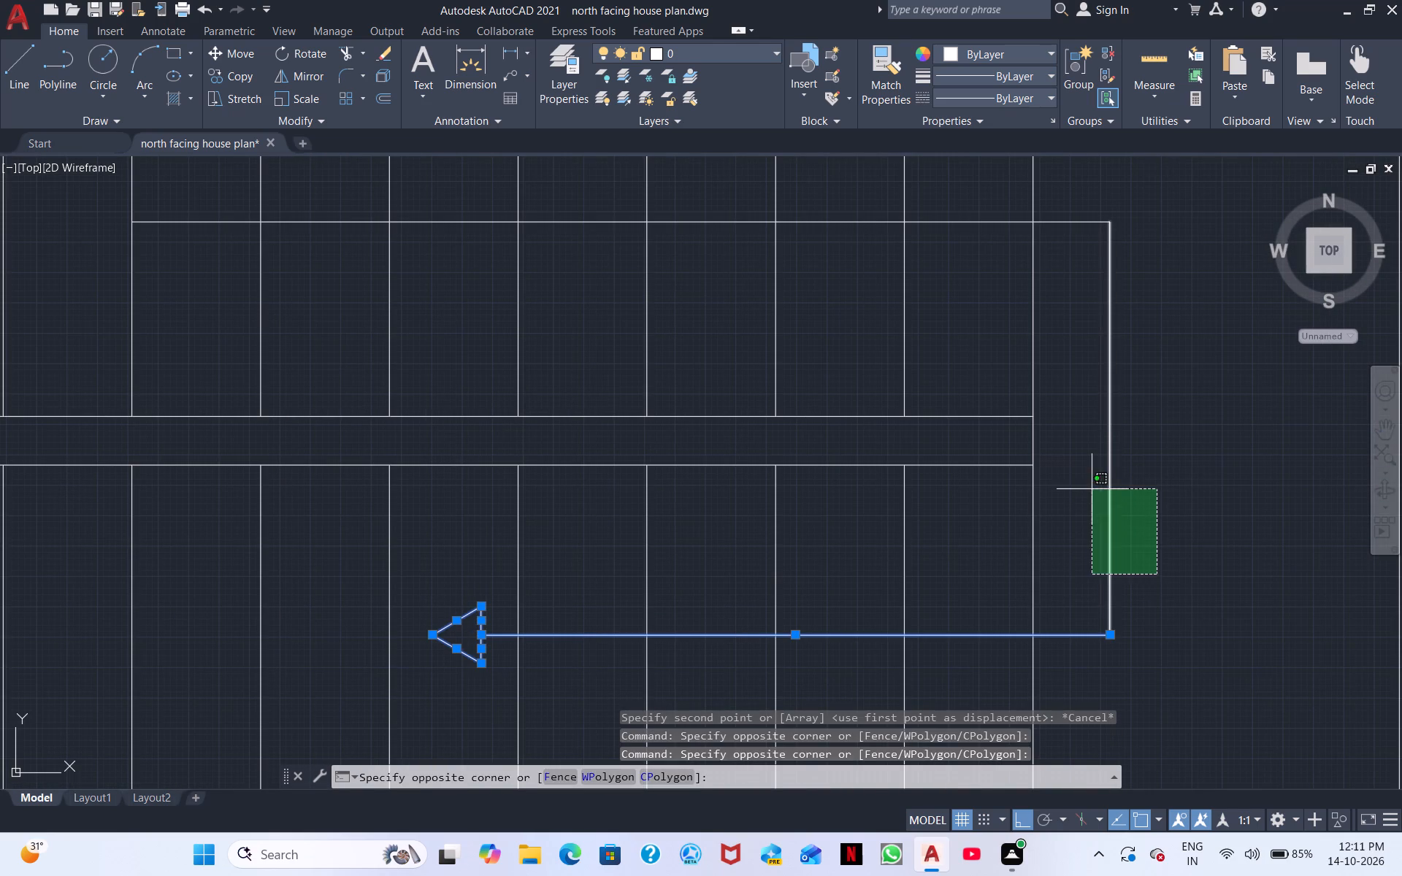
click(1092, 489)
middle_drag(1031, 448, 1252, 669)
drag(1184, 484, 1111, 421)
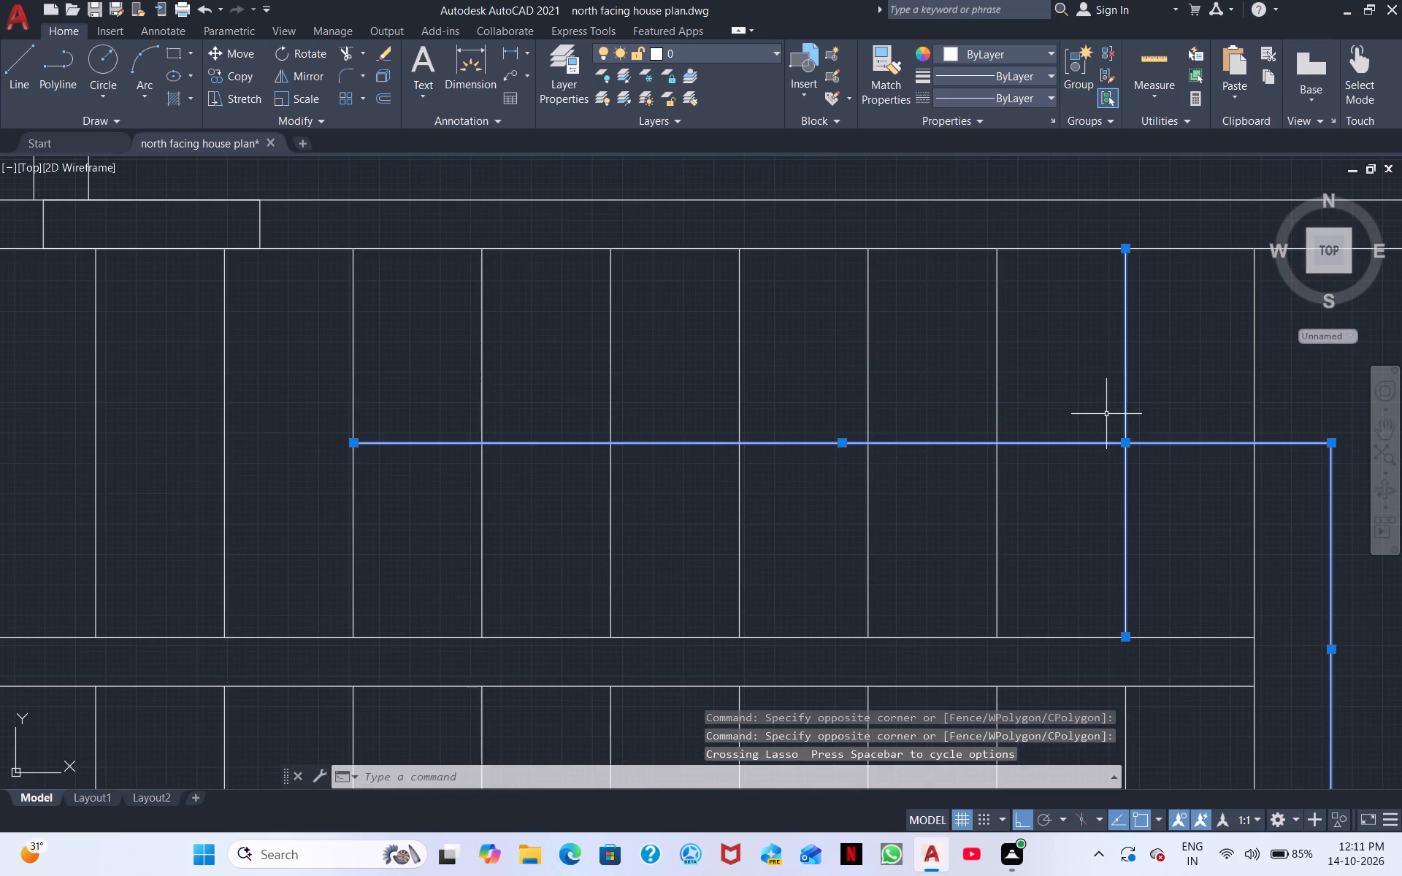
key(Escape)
Copy the east plan's complete staircase direction arrow due west with Ortho on, into the matching position on the west plan's staircase.
scroll(1197, 525, down, 2)
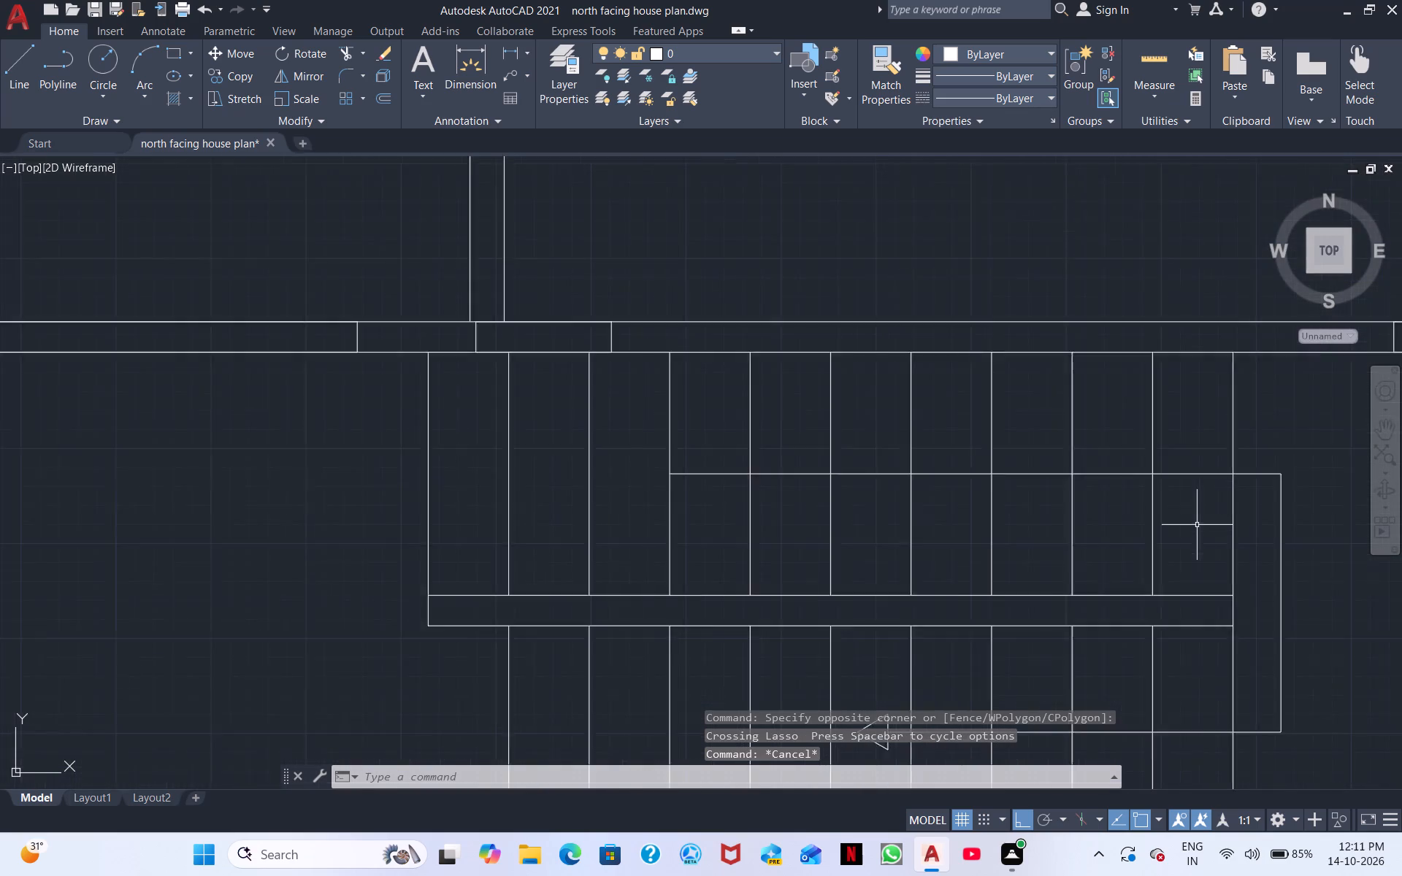
middle_drag(1133, 658, 1121, 534)
scroll(986, 564, up, 3)
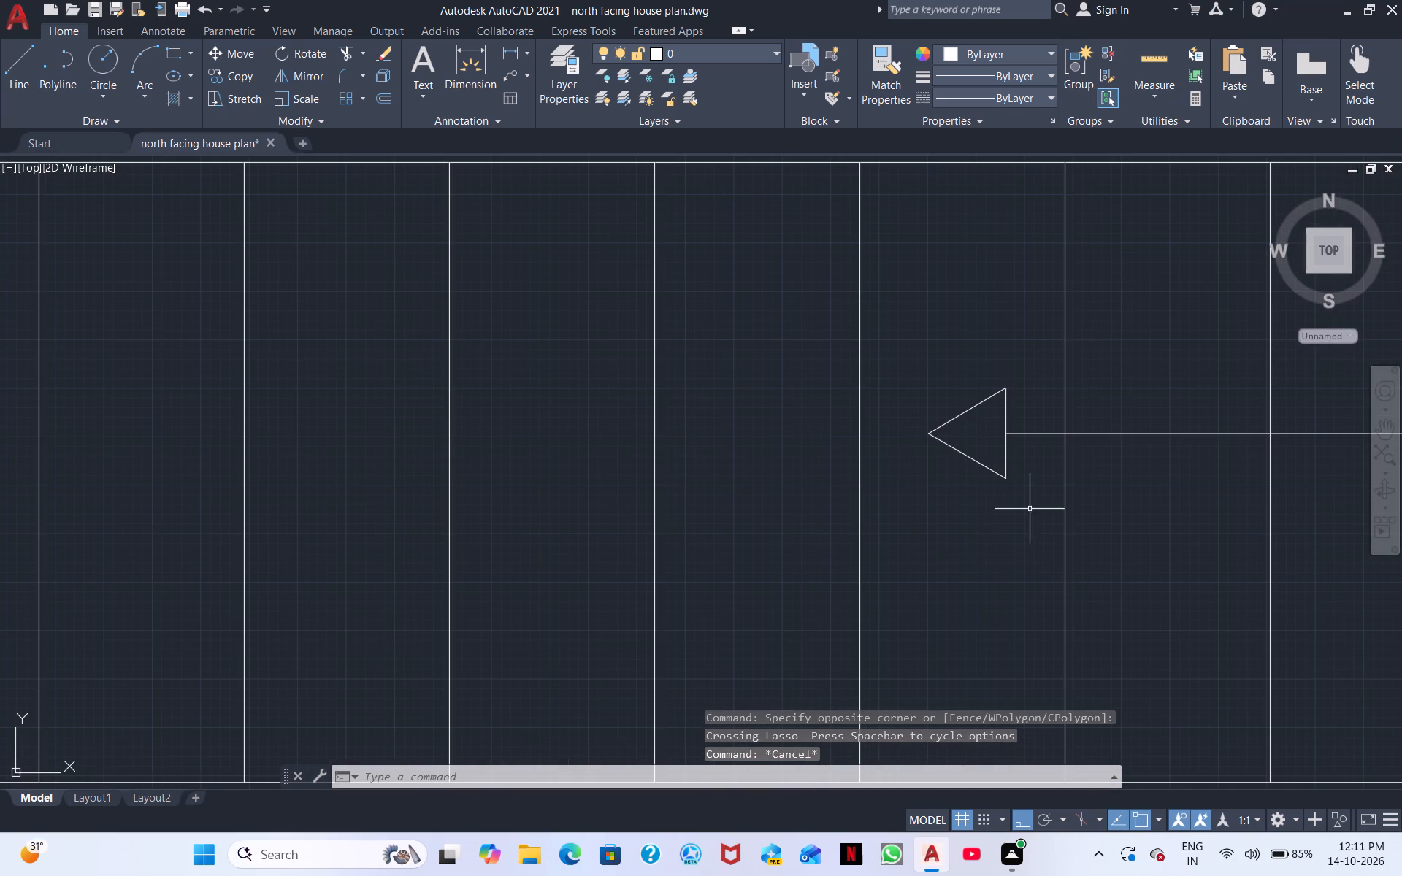
click(1032, 506)
click(947, 369)
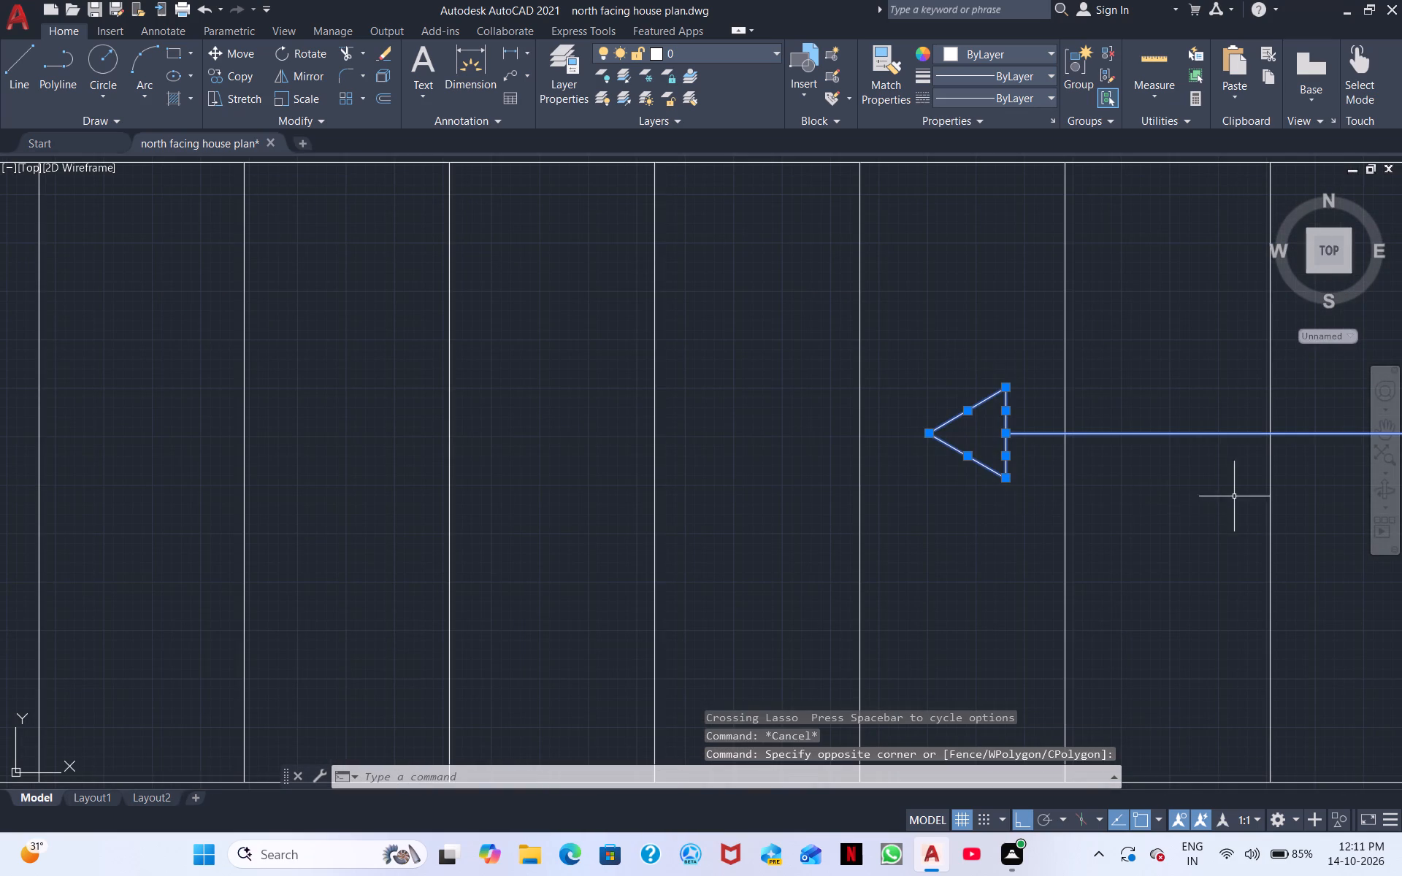
middle_drag(1211, 529, 616, 794)
middle_drag(1022, 613, 518, 626)
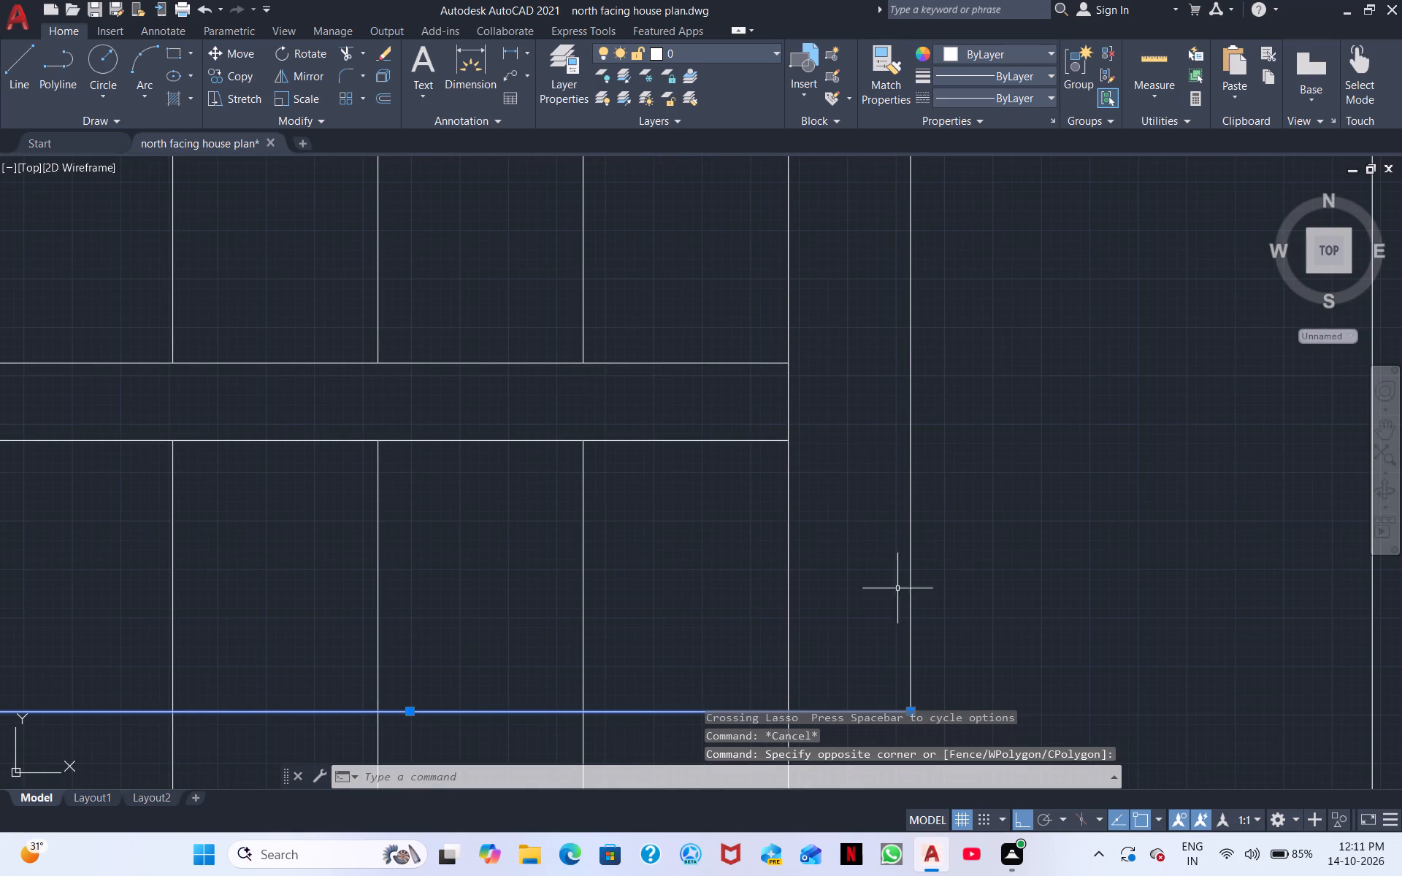
click(909, 573)
scroll(843, 447, down, 2)
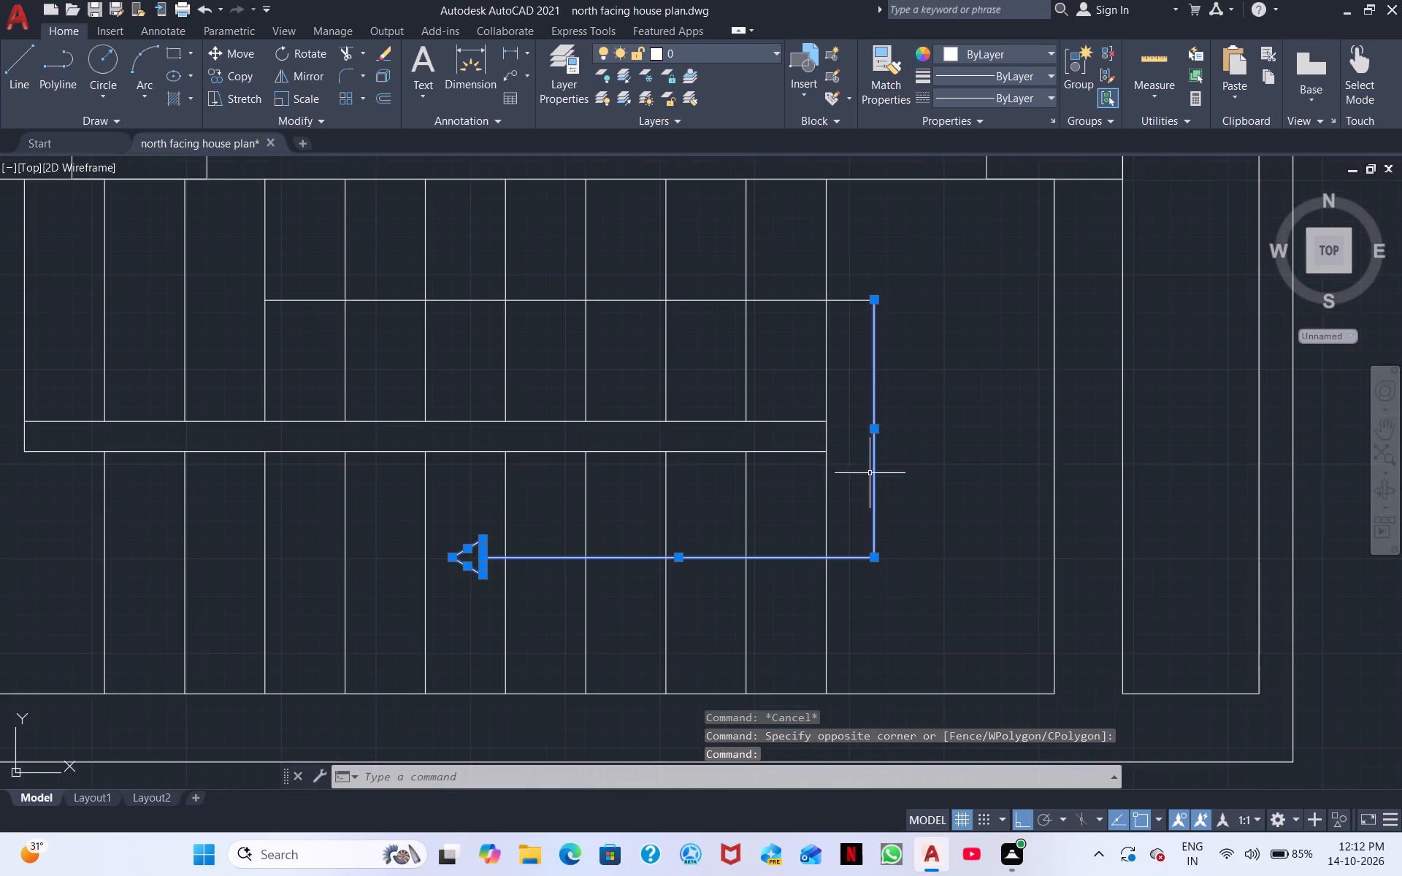
middle_drag(804, 459, 973, 767)
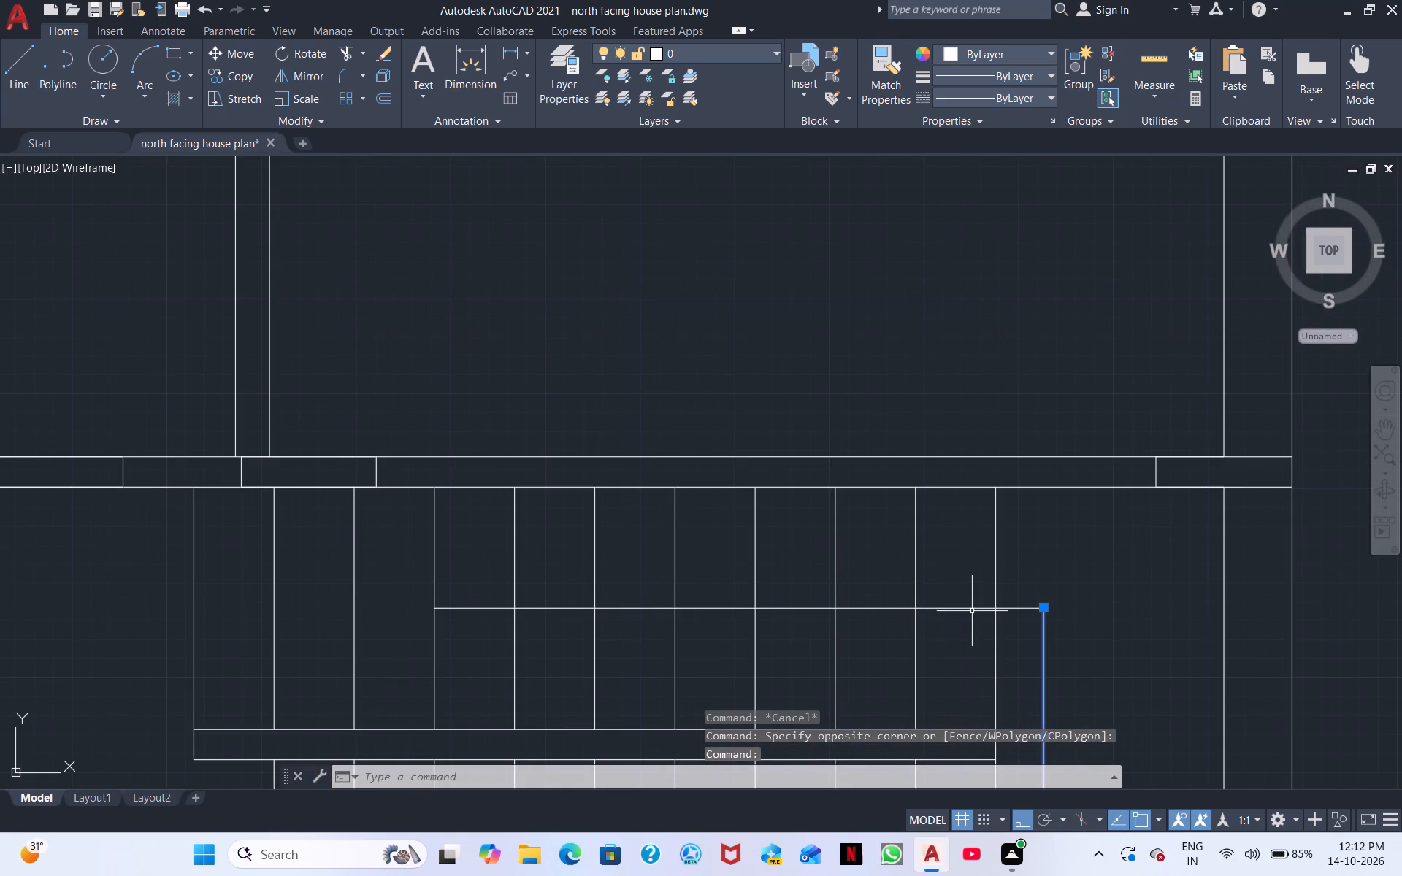
double_click(966, 603)
click(966, 609)
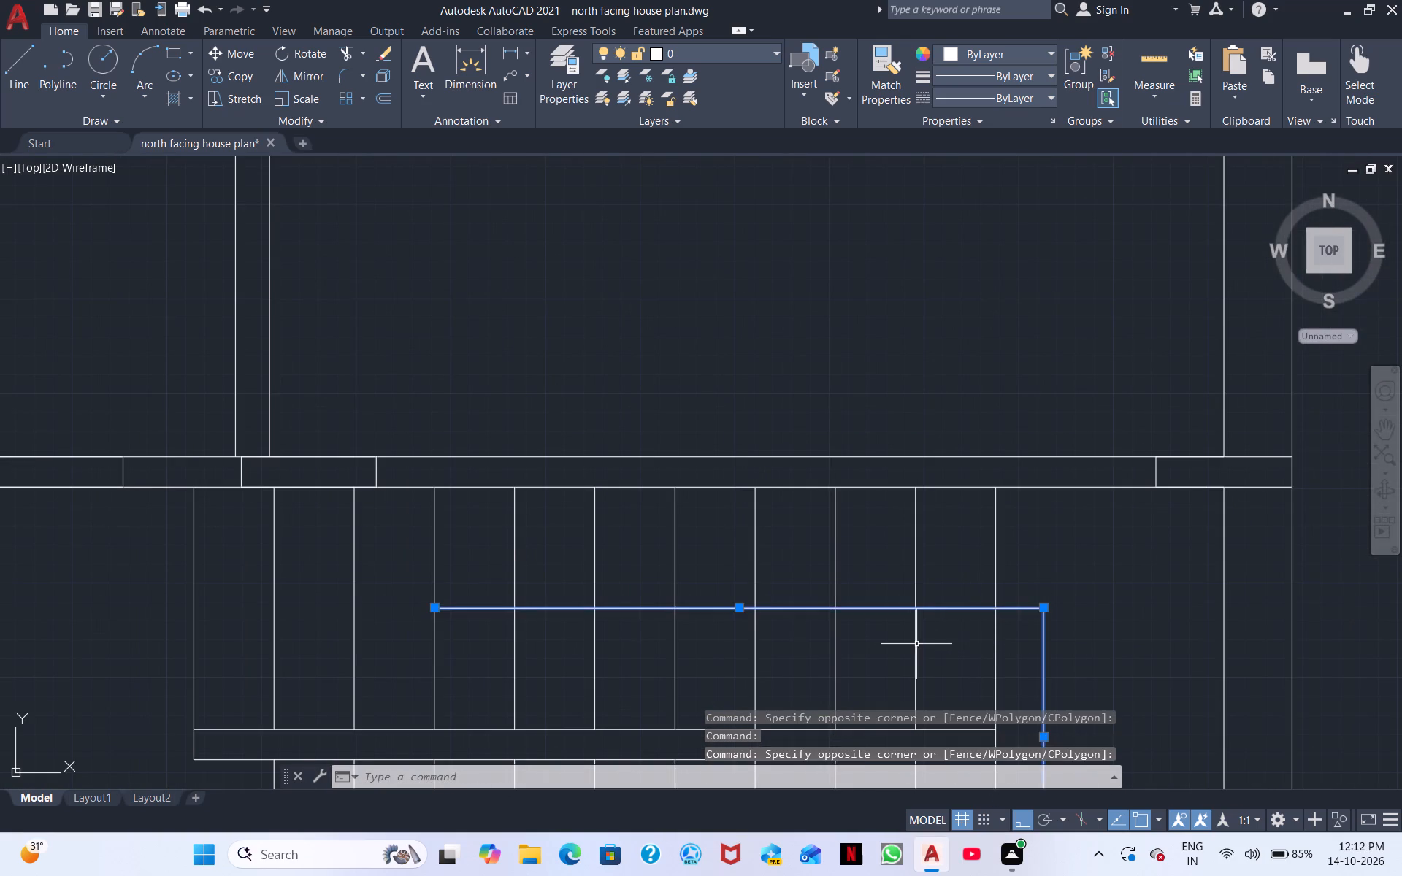
scroll(911, 646, down, 2)
right_click(778, 643)
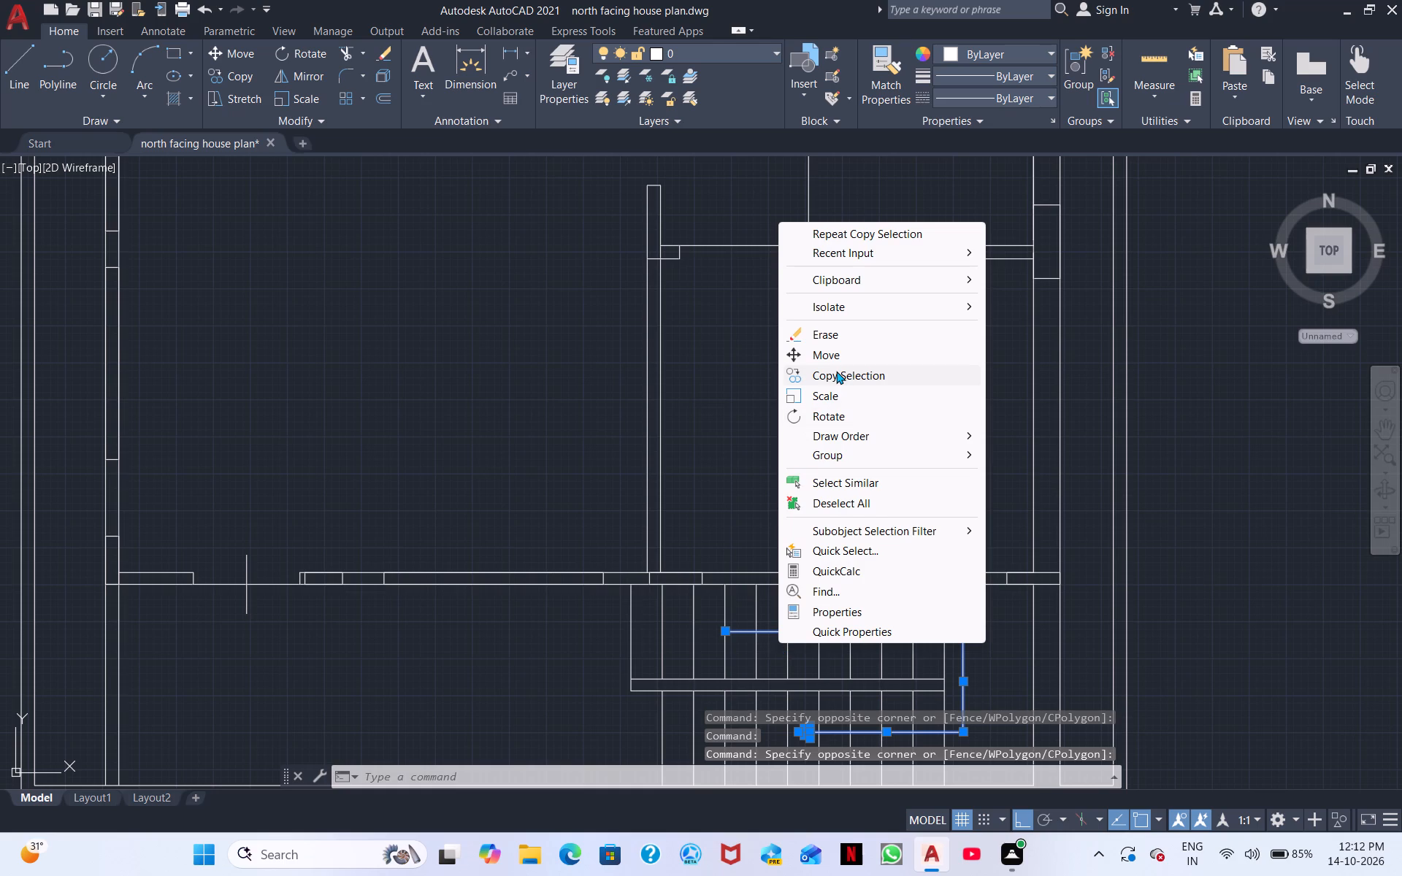
drag(836, 371, 836, 379)
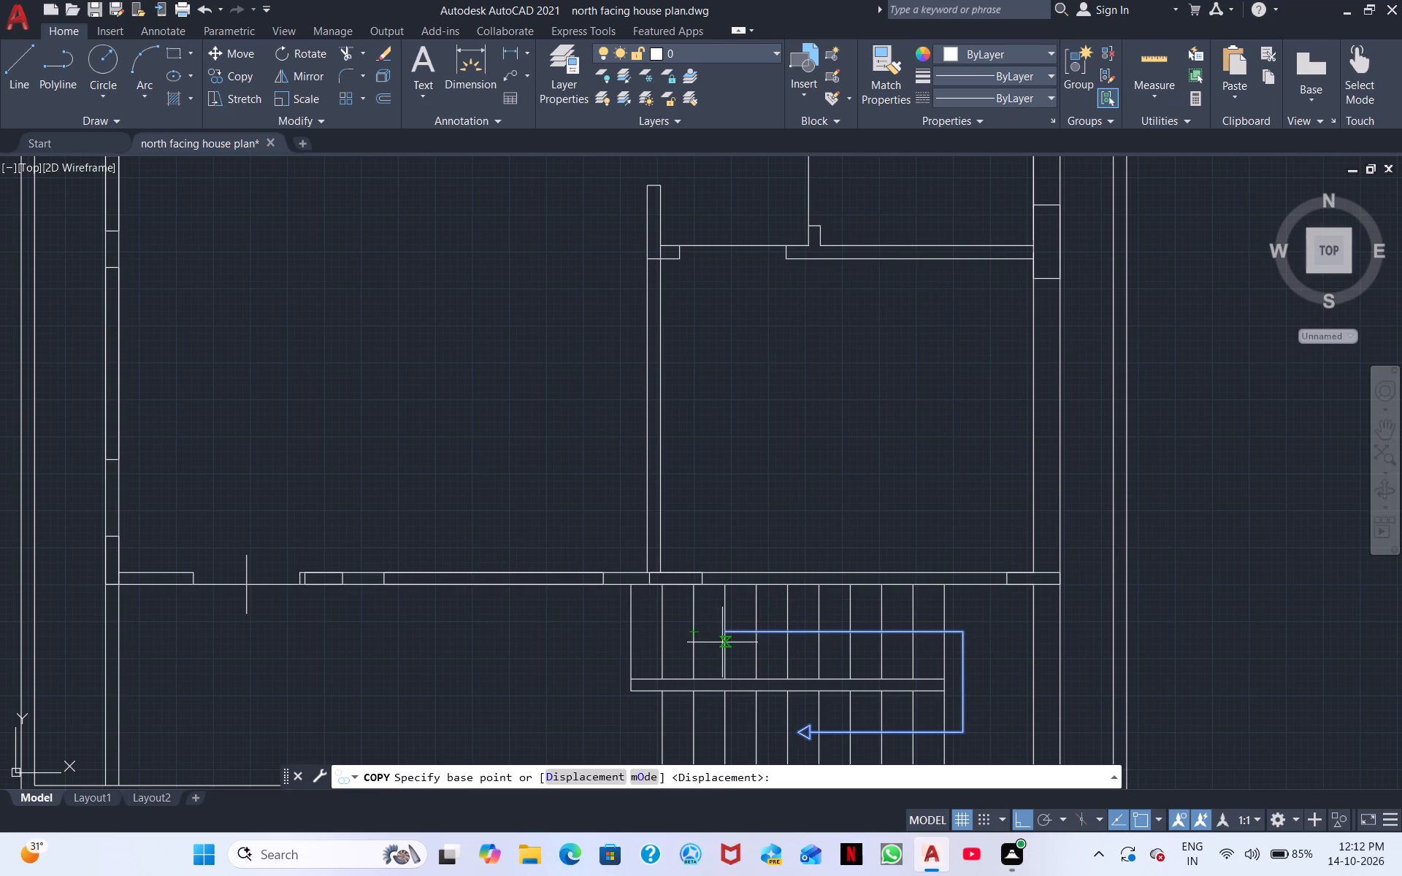
click(724, 634)
middle_drag(415, 737, 424, 739)
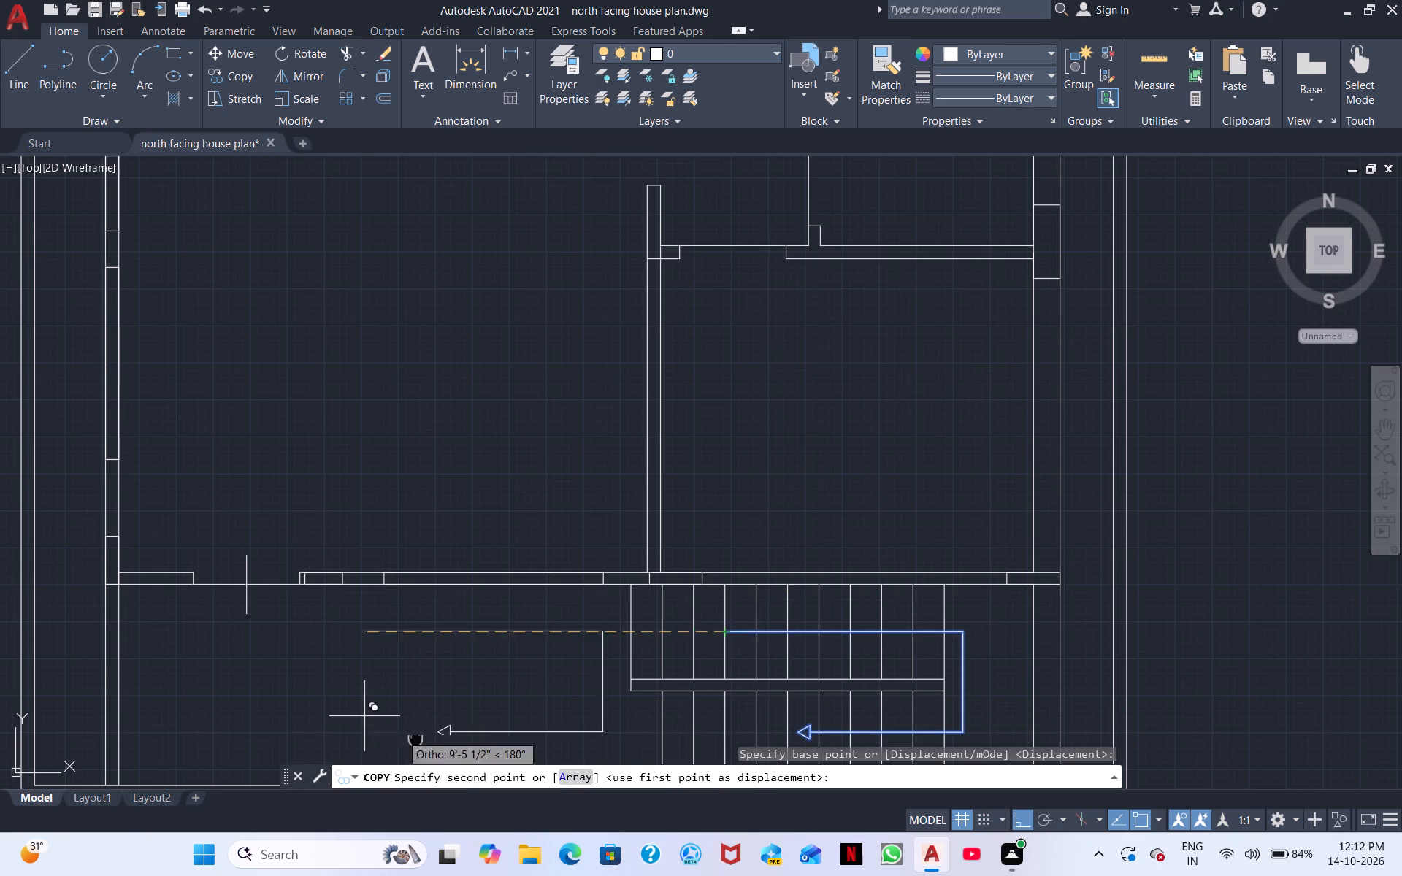
middle_drag(424, 739, 1244, 788)
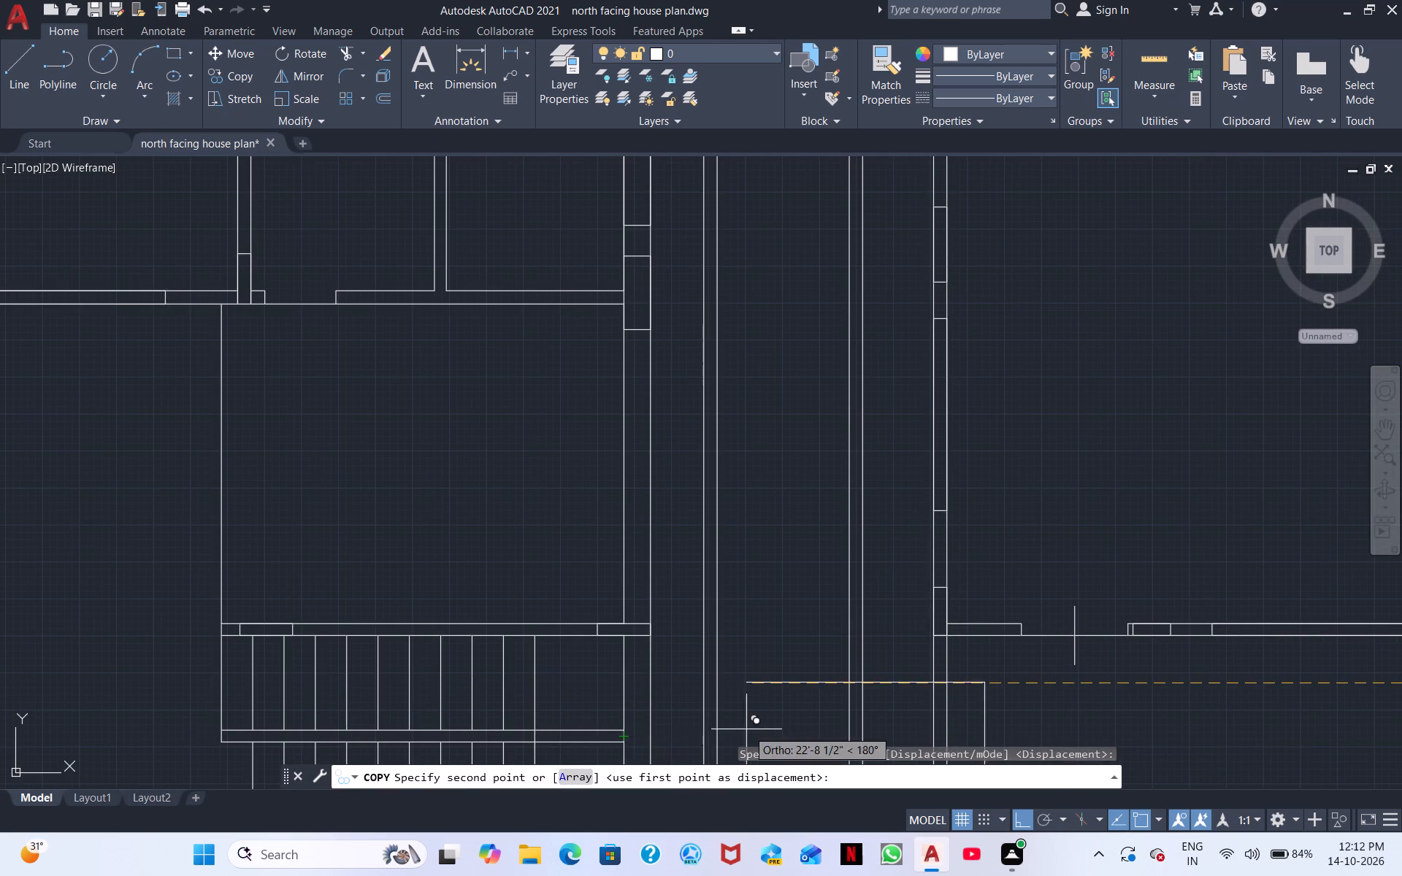
middle_drag(748, 729, 843, 529)
middle_drag(599, 526, 776, 561)
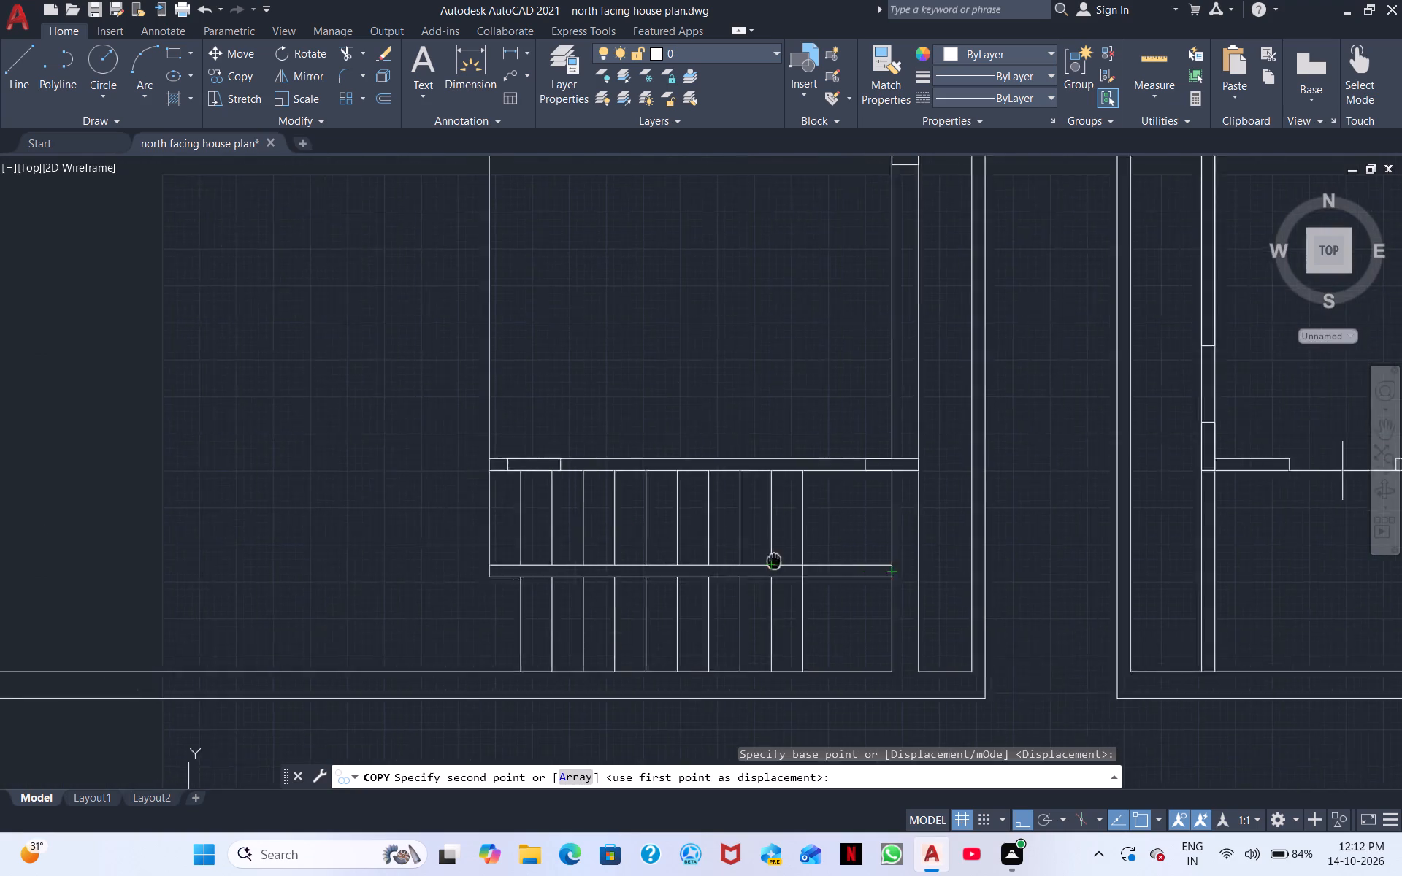
middle_drag(776, 561, 955, 567)
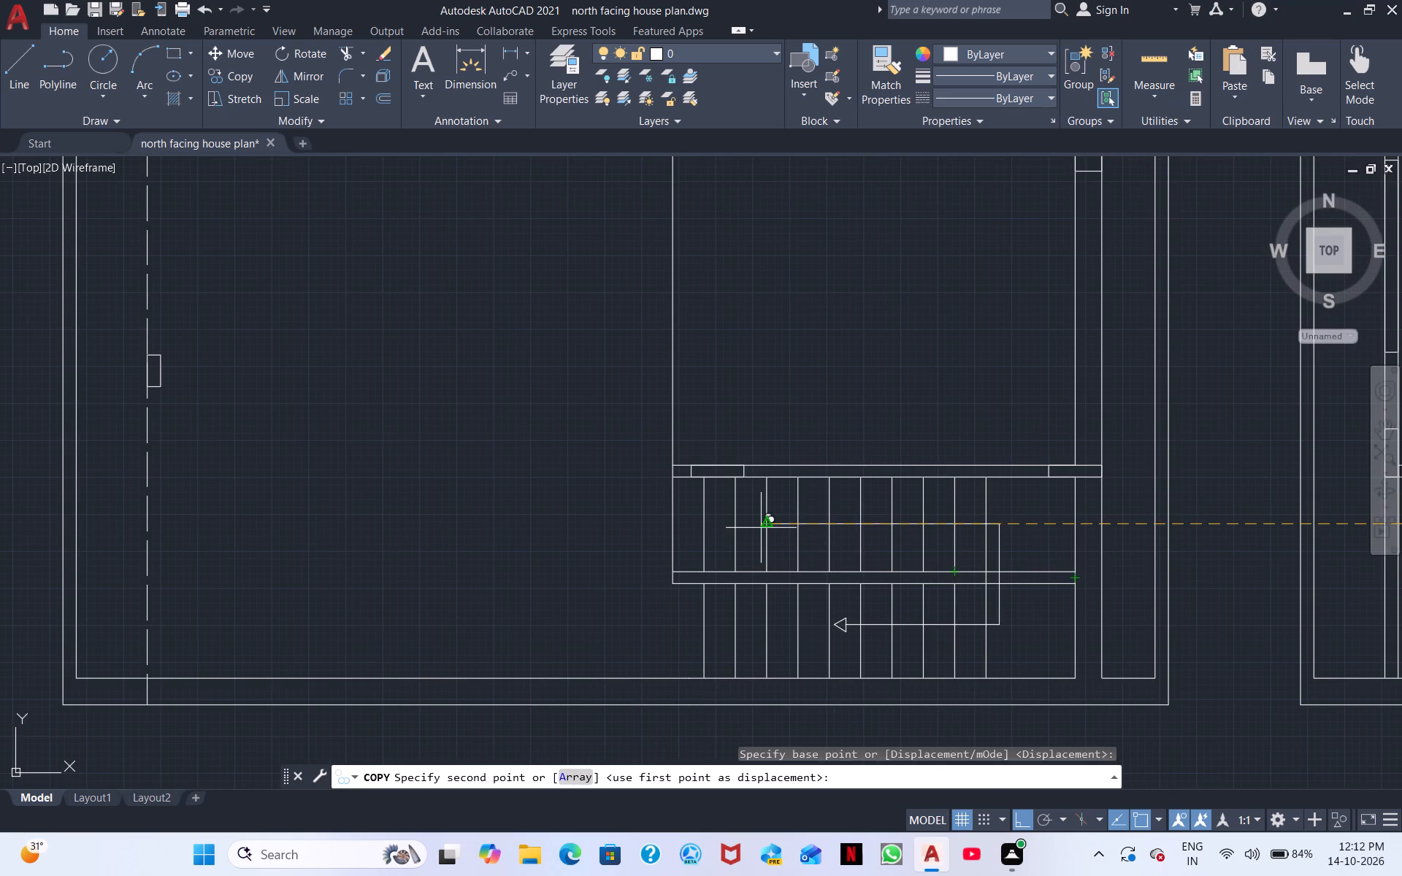
scroll(761, 526, up, 2)
click(775, 526)
scroll(865, 581, down, 3)
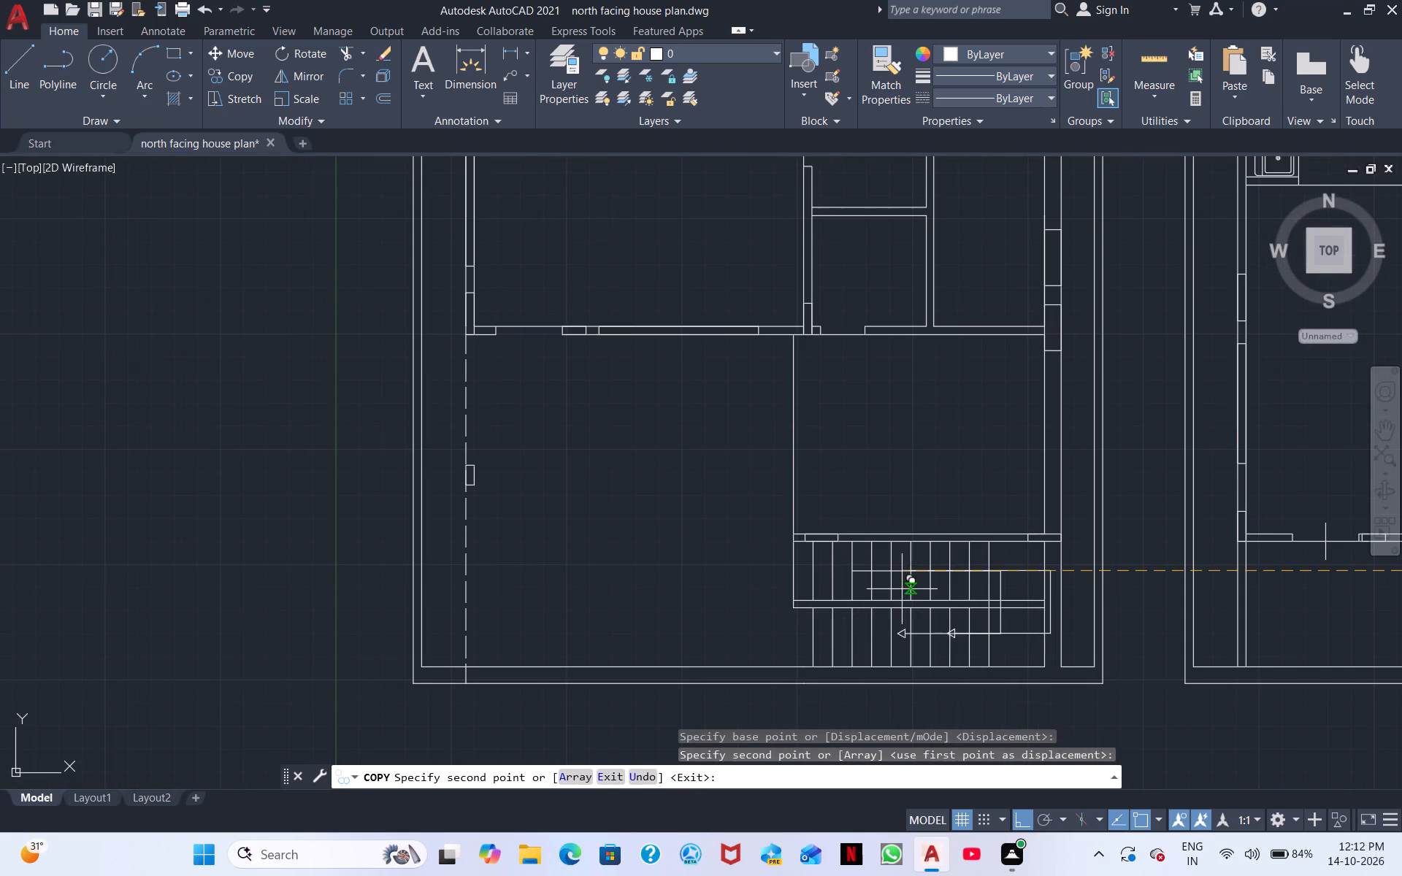
key(Escape)
Draw a tall narrow rectangle in the west plan's northeast room, from its inner northeast corner south along the east wall to about mid-room.
scroll(913, 602, down, 2)
middle_drag(932, 628, 730, 677)
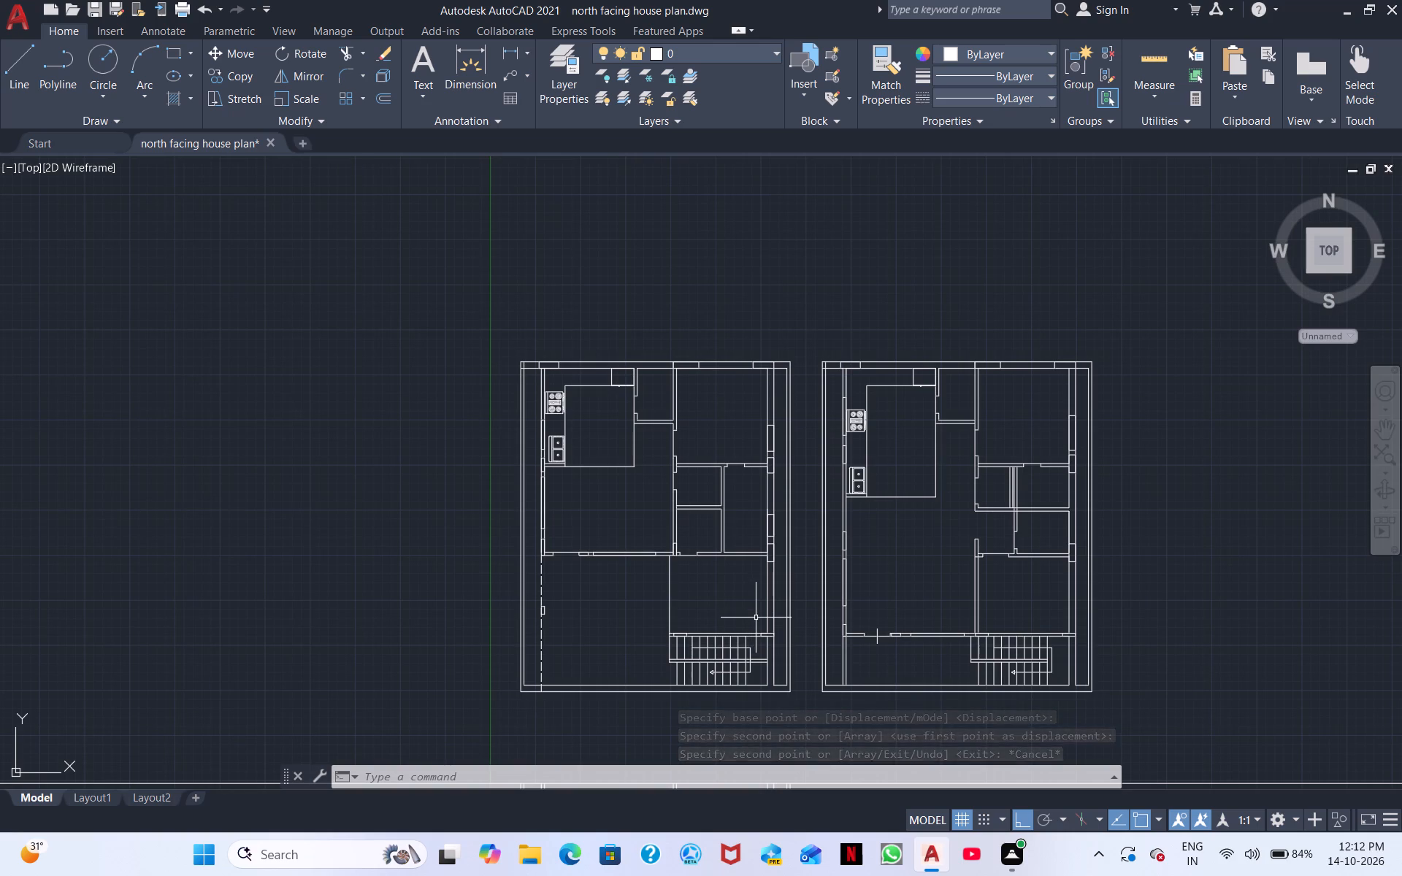
scroll(732, 485, up, 3)
middle_drag(621, 401, 333, 875)
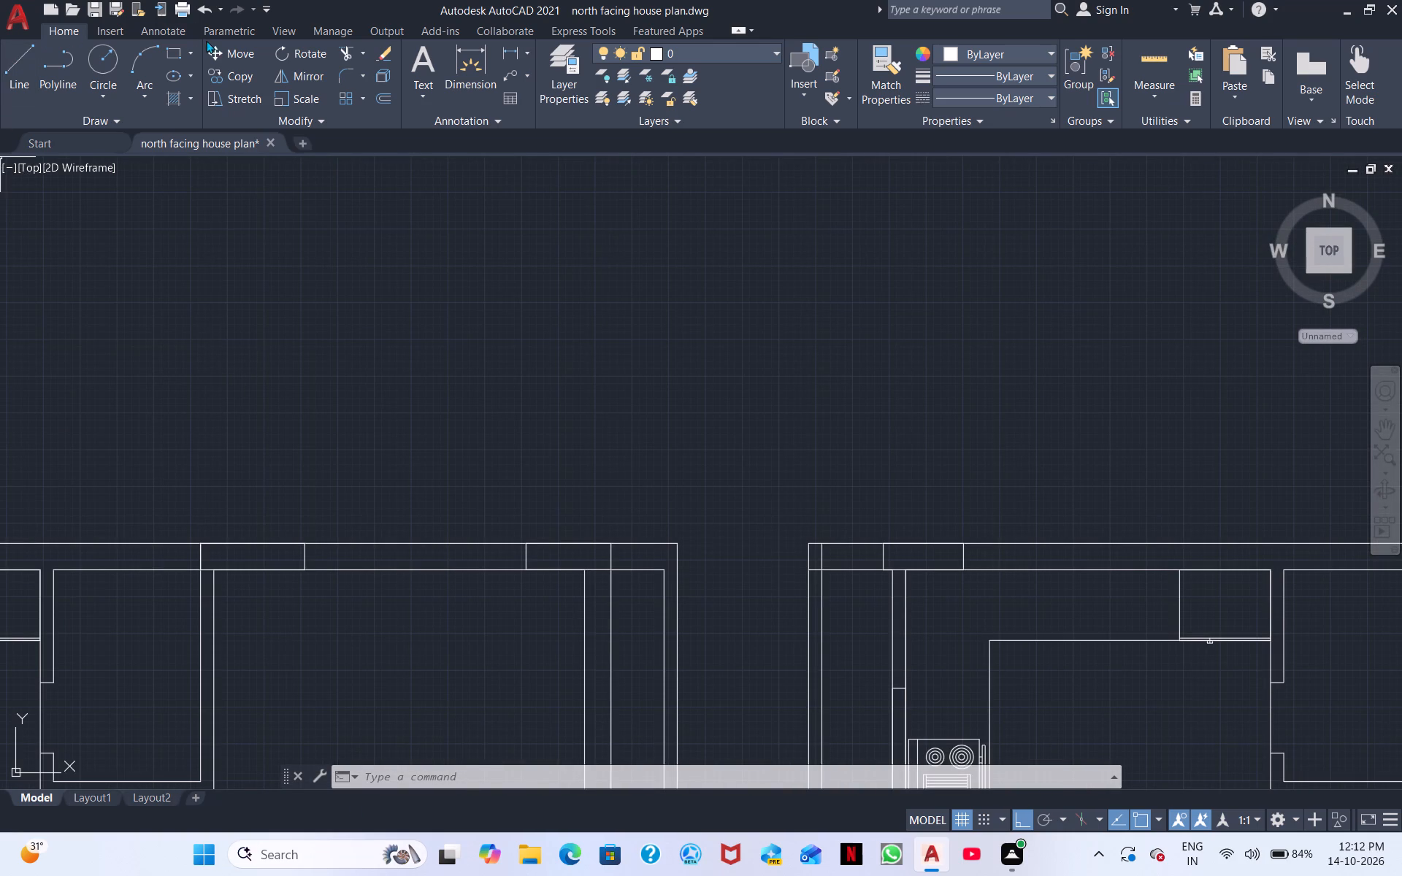
click(176, 55)
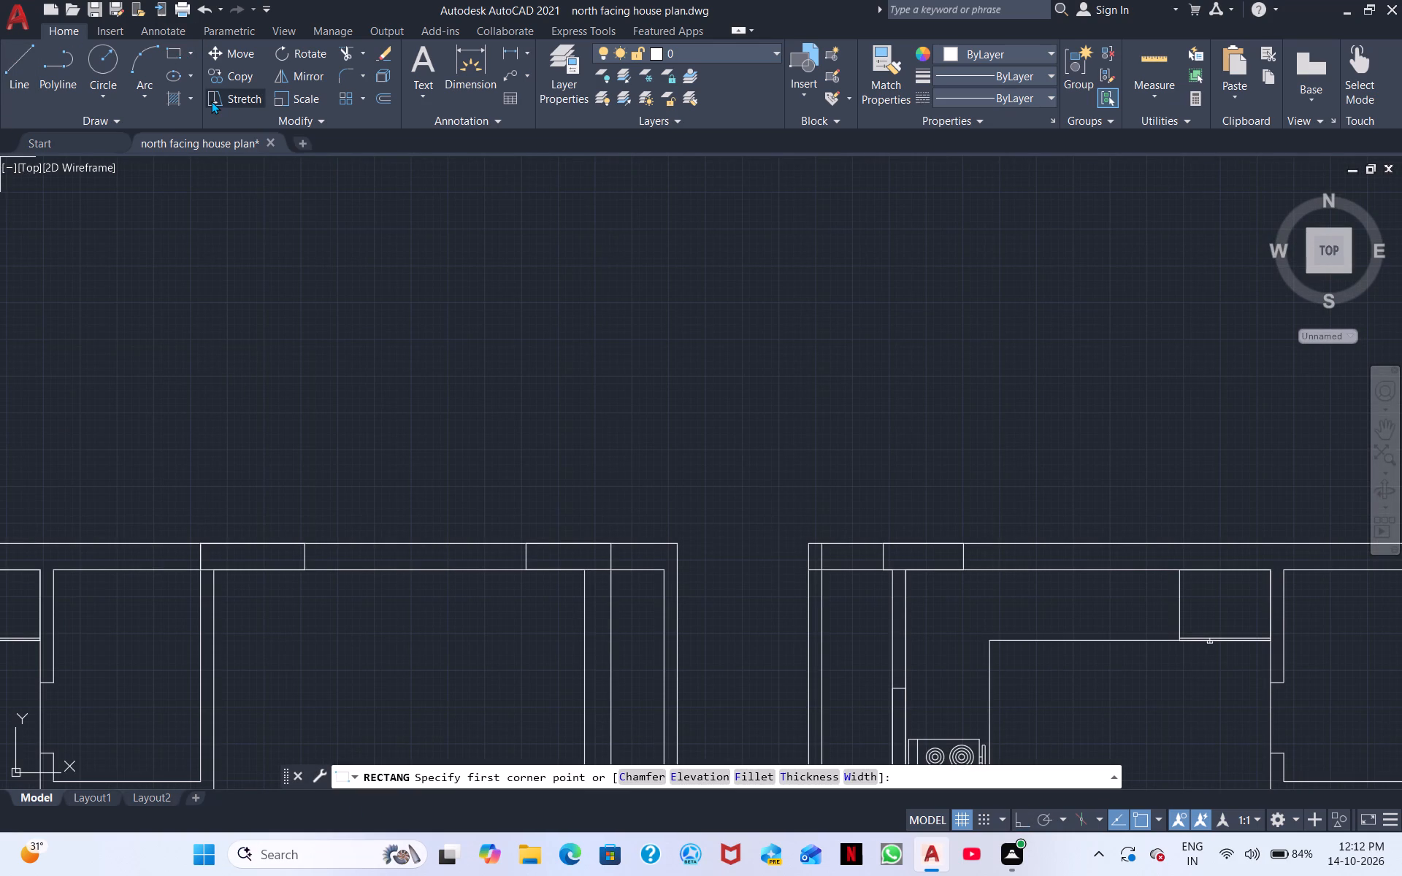
click(176, 47)
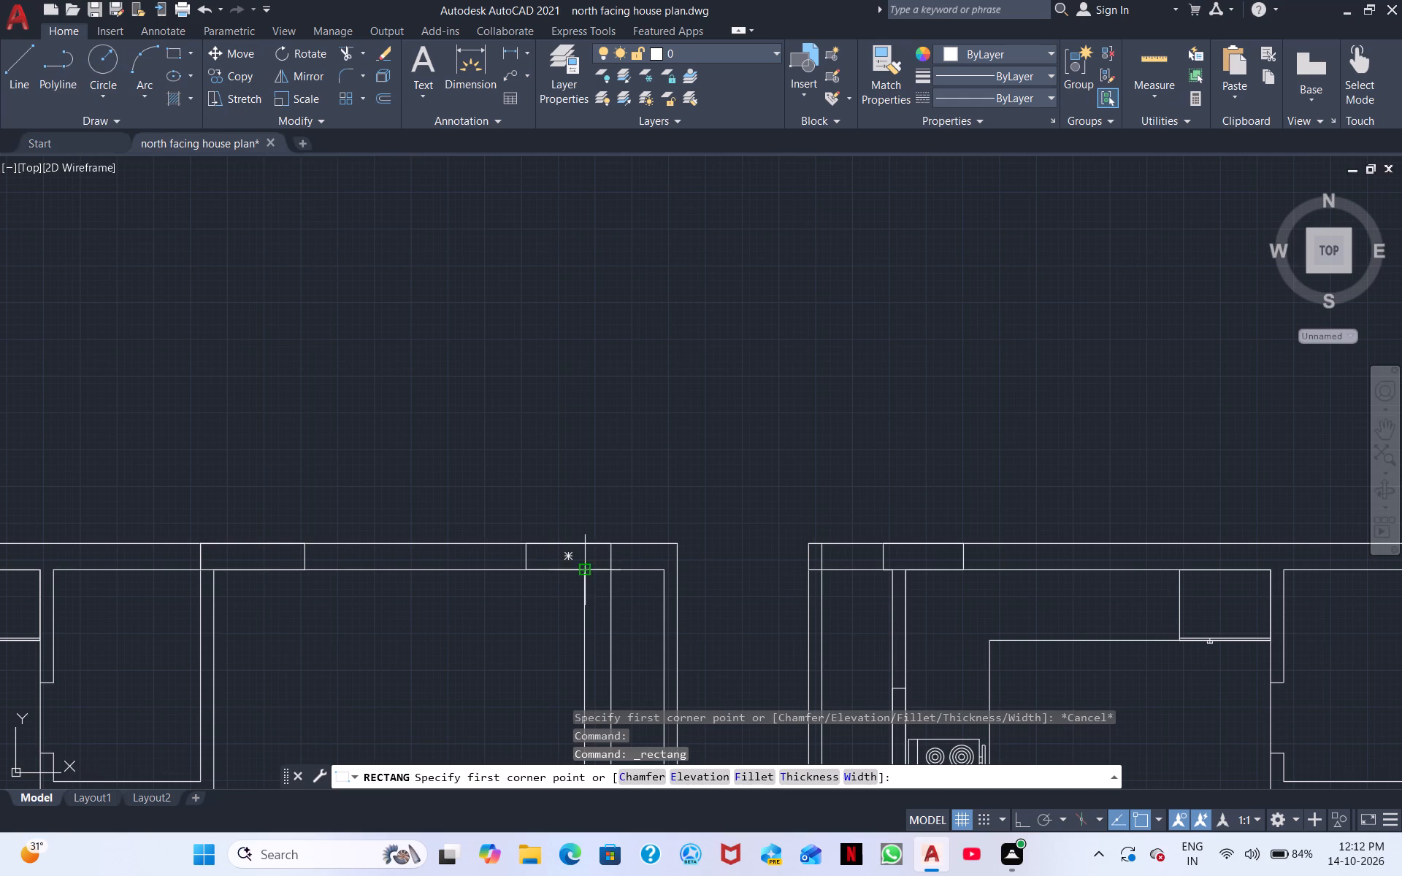
click(583, 572)
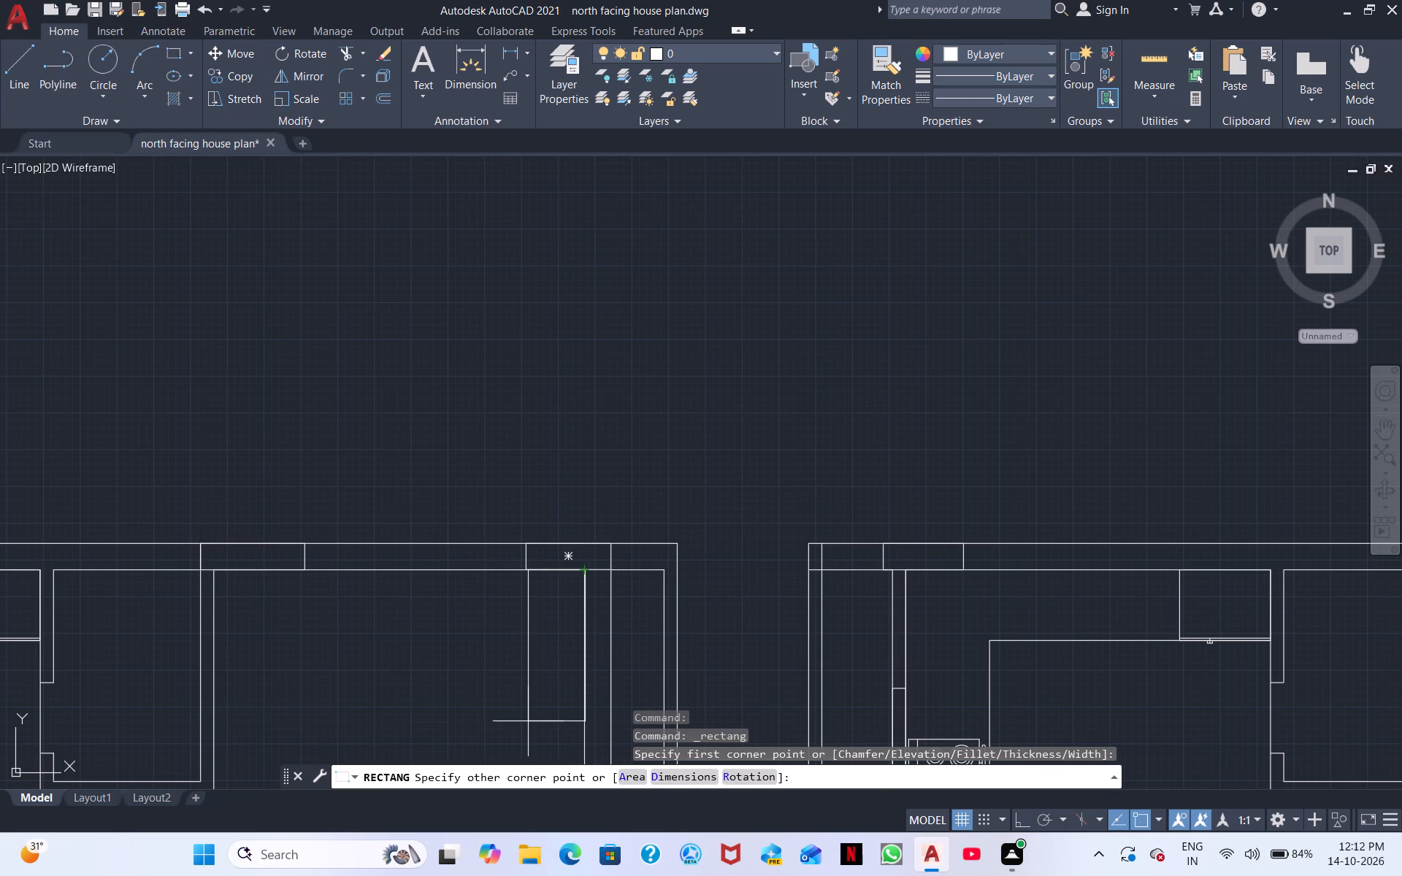
scroll(493, 714, down, 3)
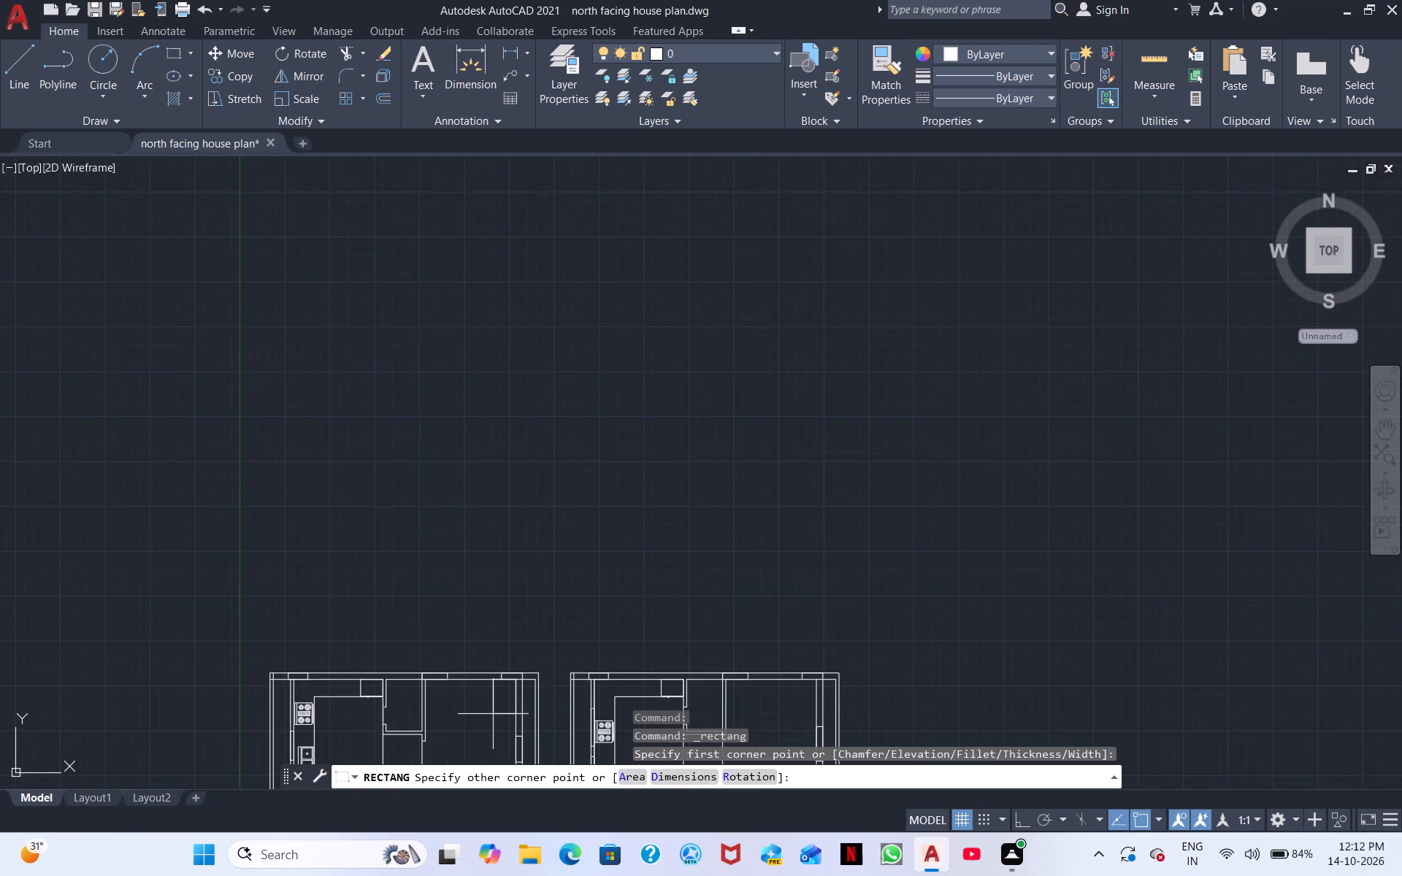
middle_drag(497, 693, 483, 542)
middle_drag(478, 597, 481, 589)
scroll(481, 589, up, 1)
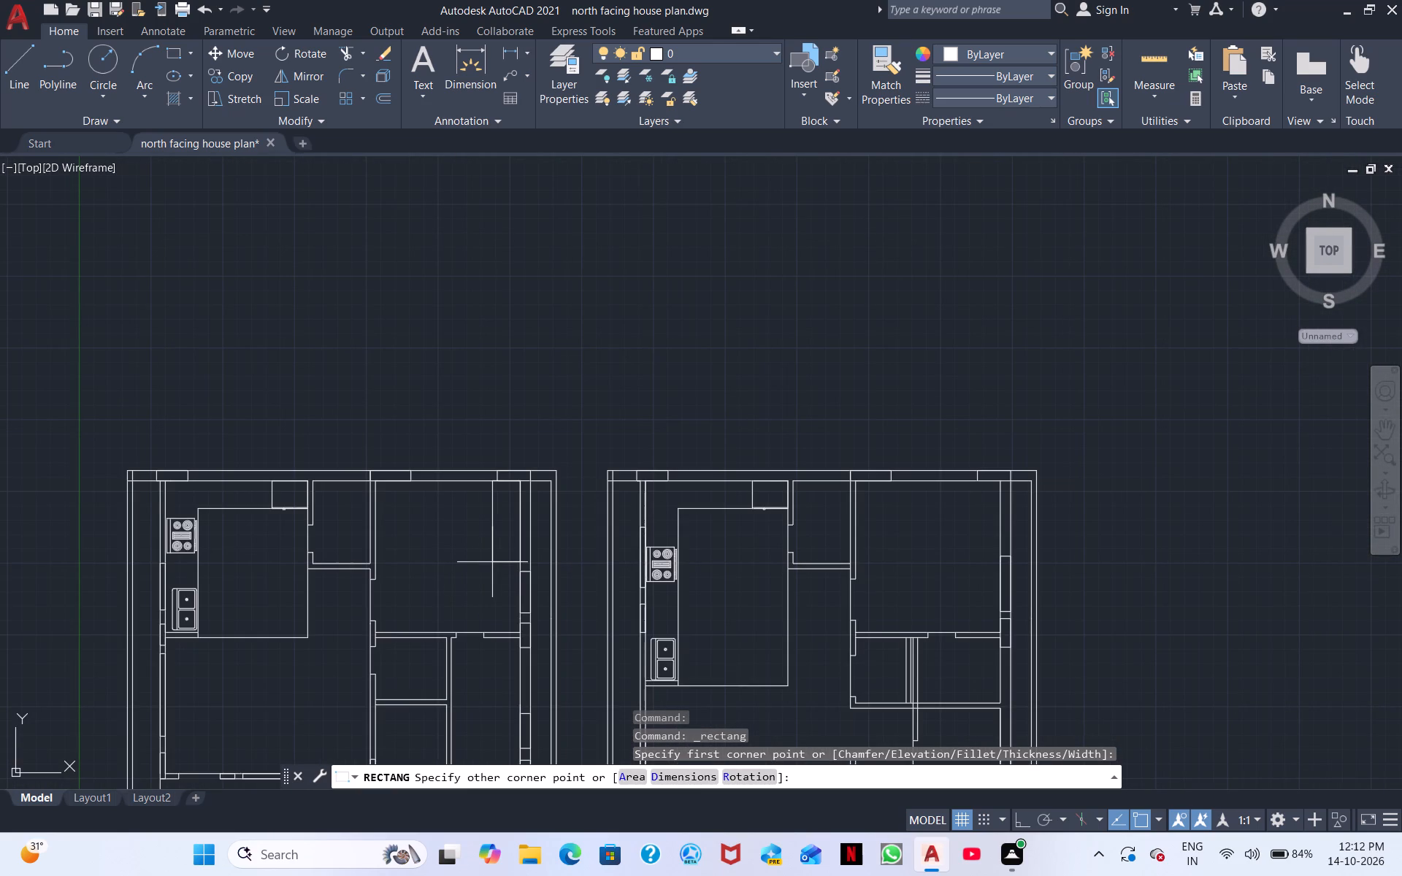
click(492, 562)
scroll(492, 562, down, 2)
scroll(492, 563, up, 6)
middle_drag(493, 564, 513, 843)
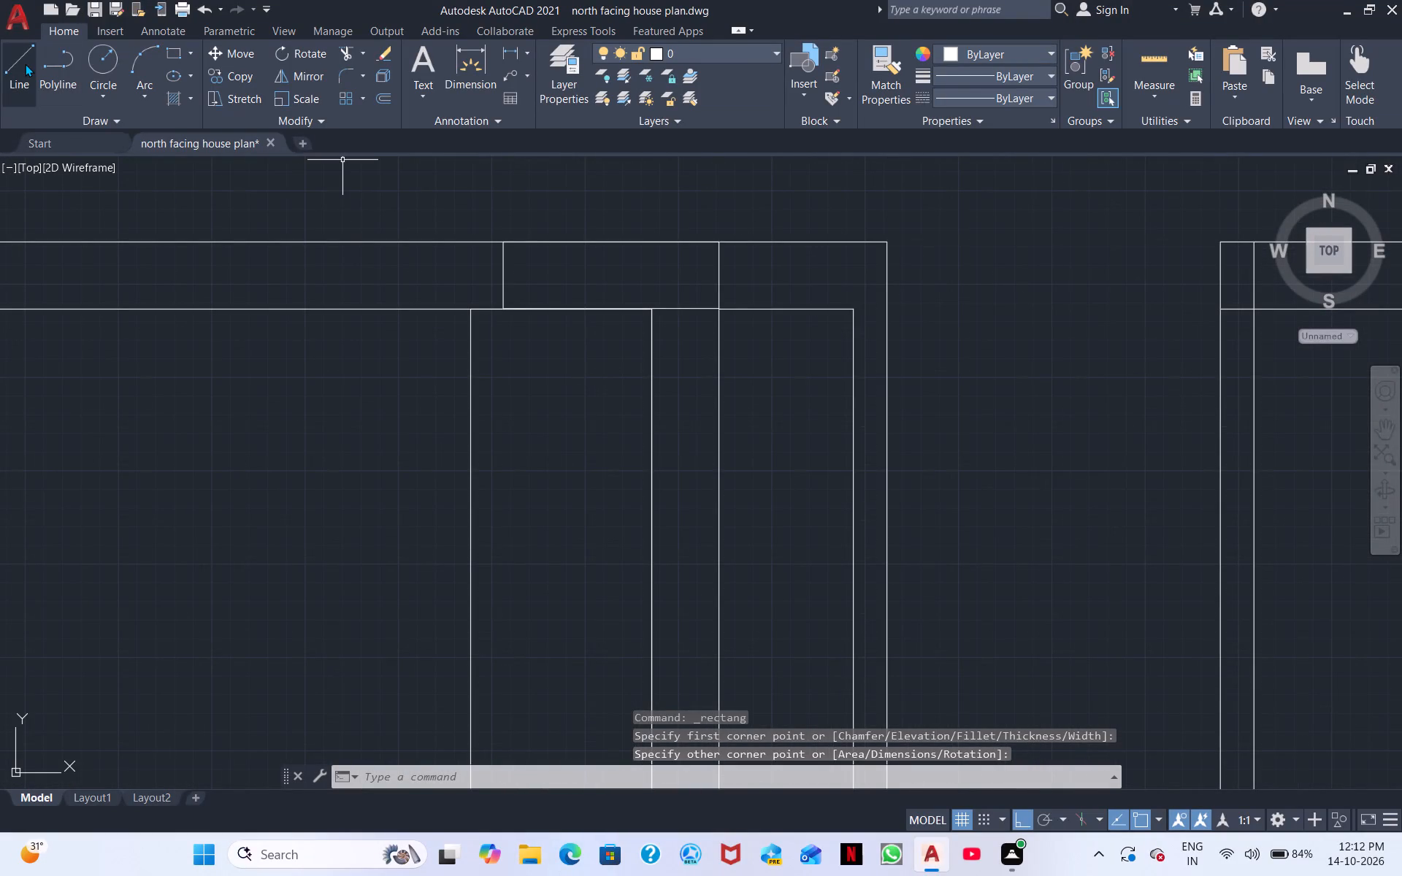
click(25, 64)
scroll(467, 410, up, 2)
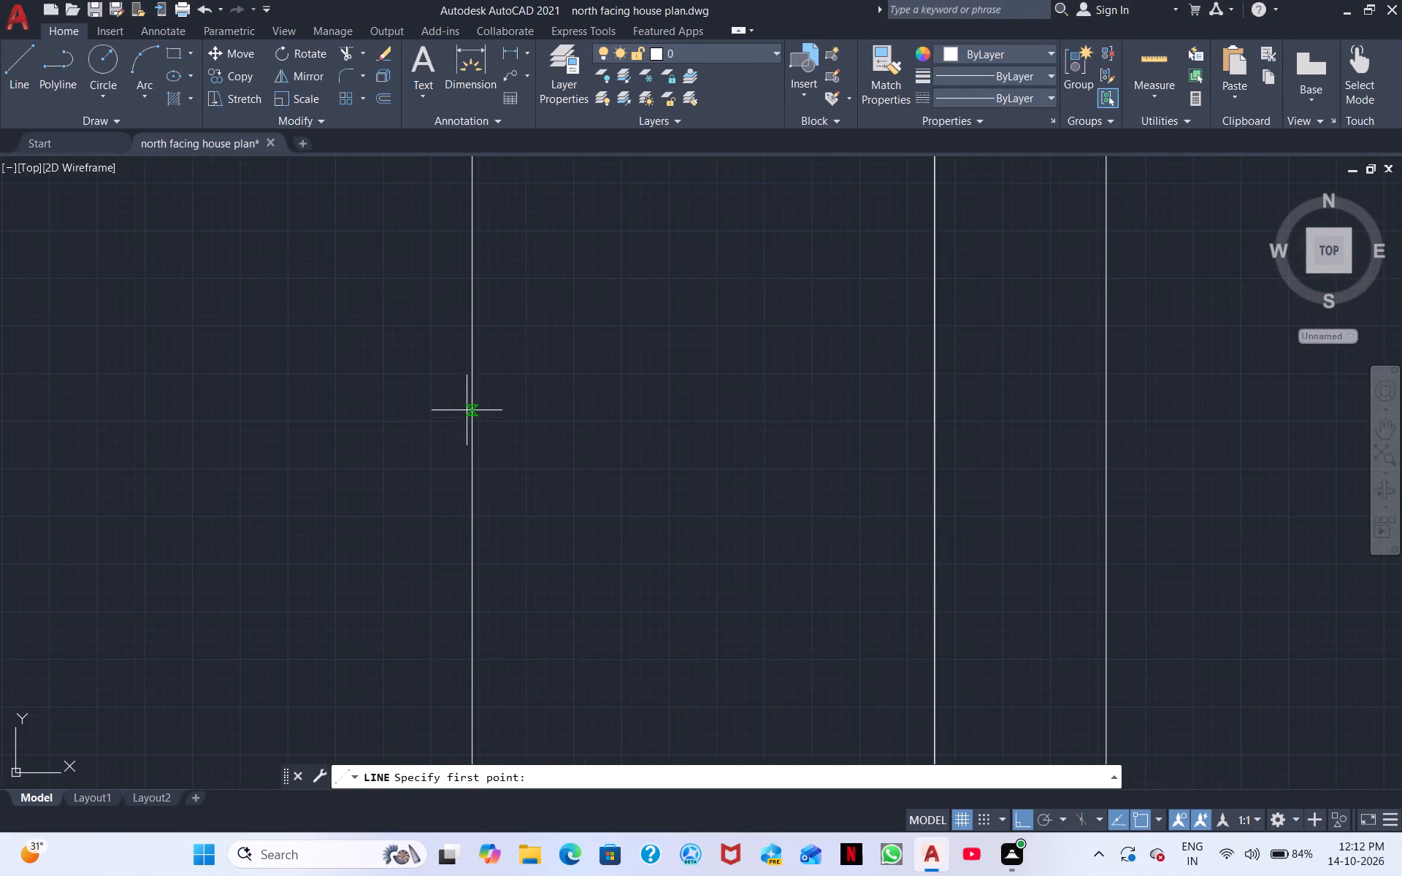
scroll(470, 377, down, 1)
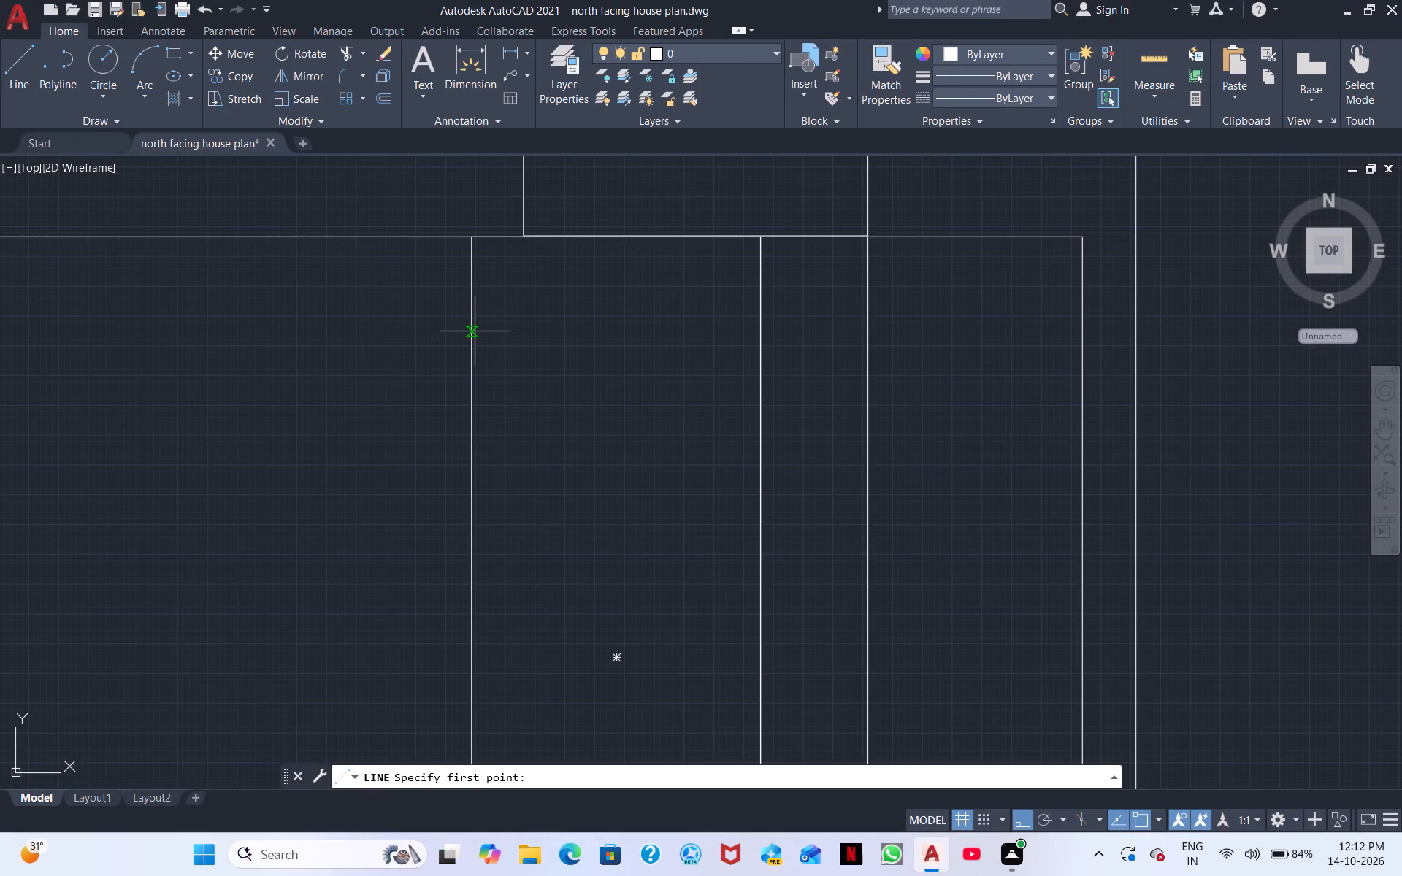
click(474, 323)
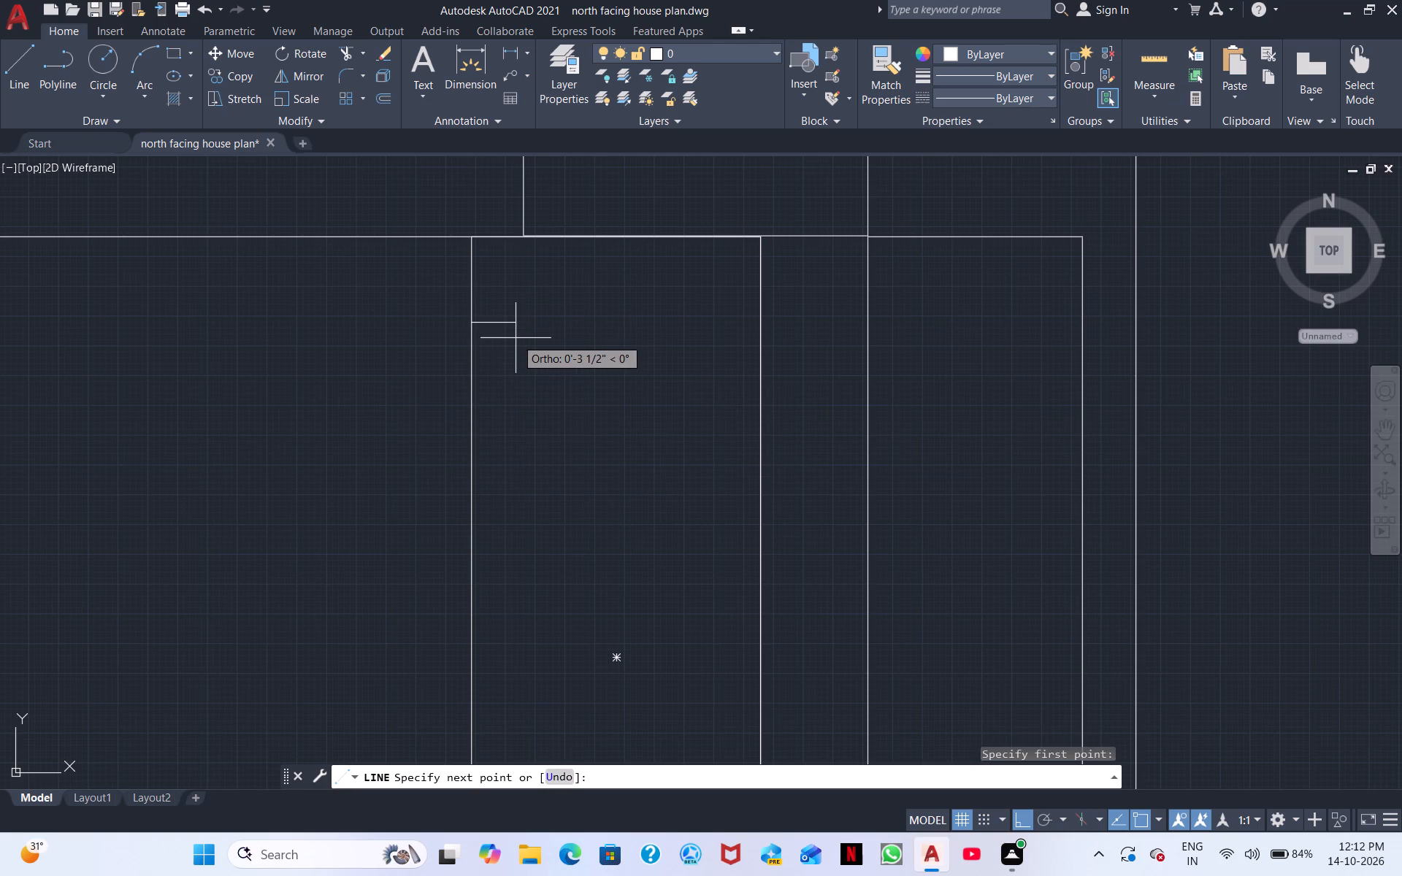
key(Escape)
Draw a thin horizontal rectangle across the full width of the new tall rectangle, near its north end.
click(177, 53)
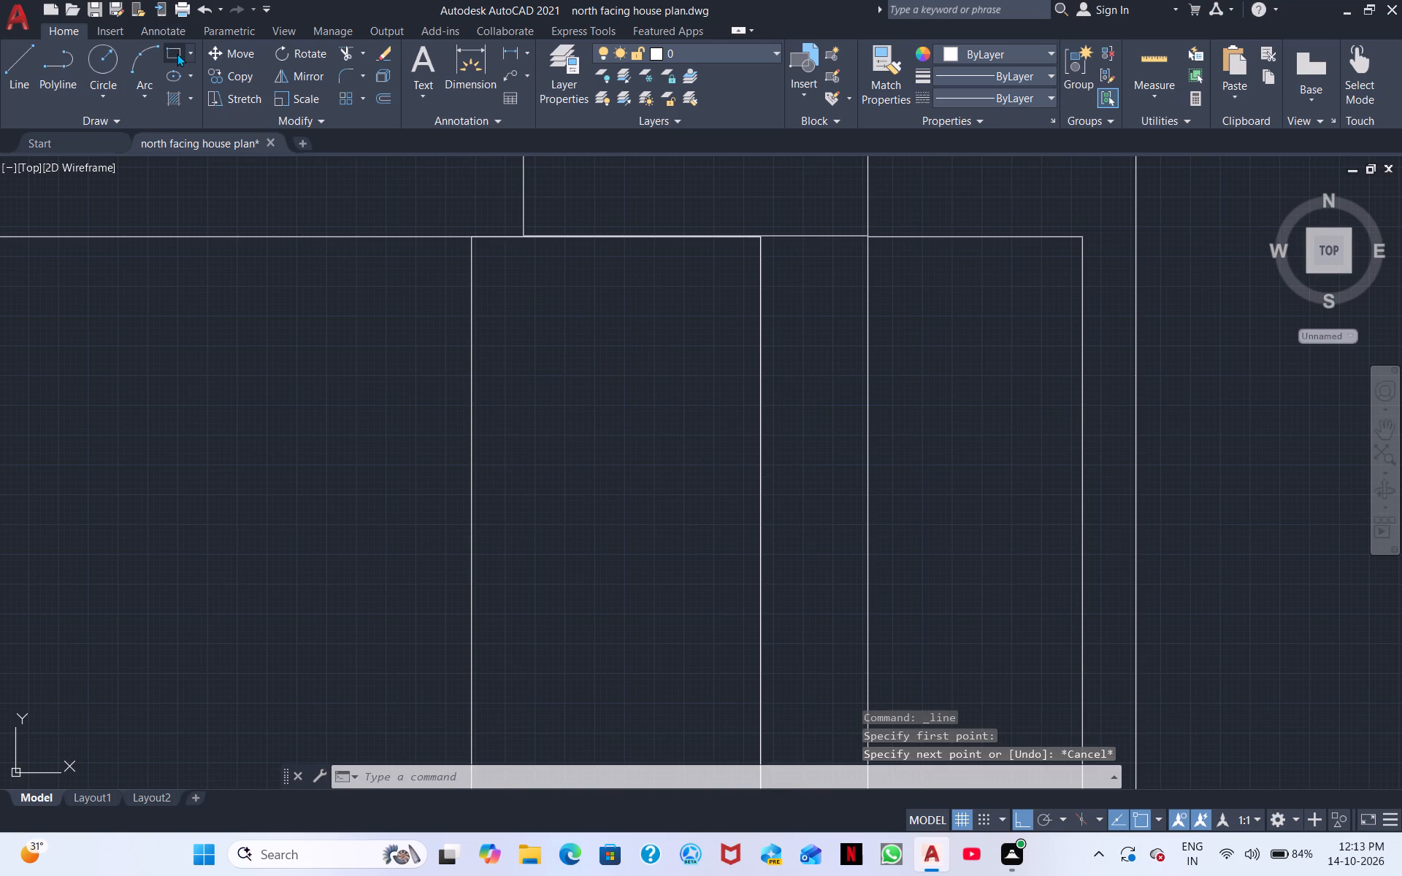
click(472, 335)
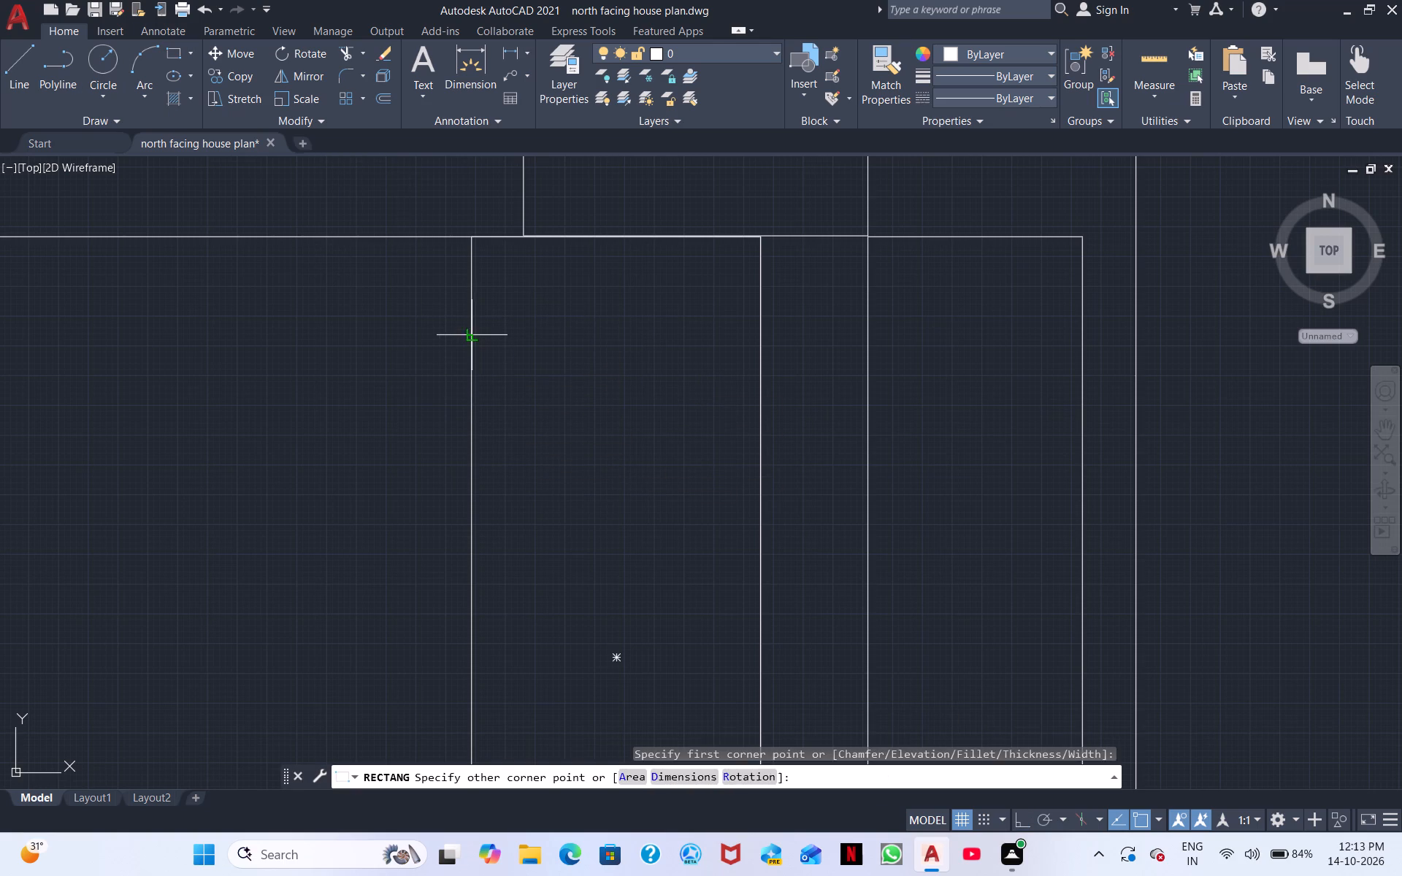
click(760, 346)
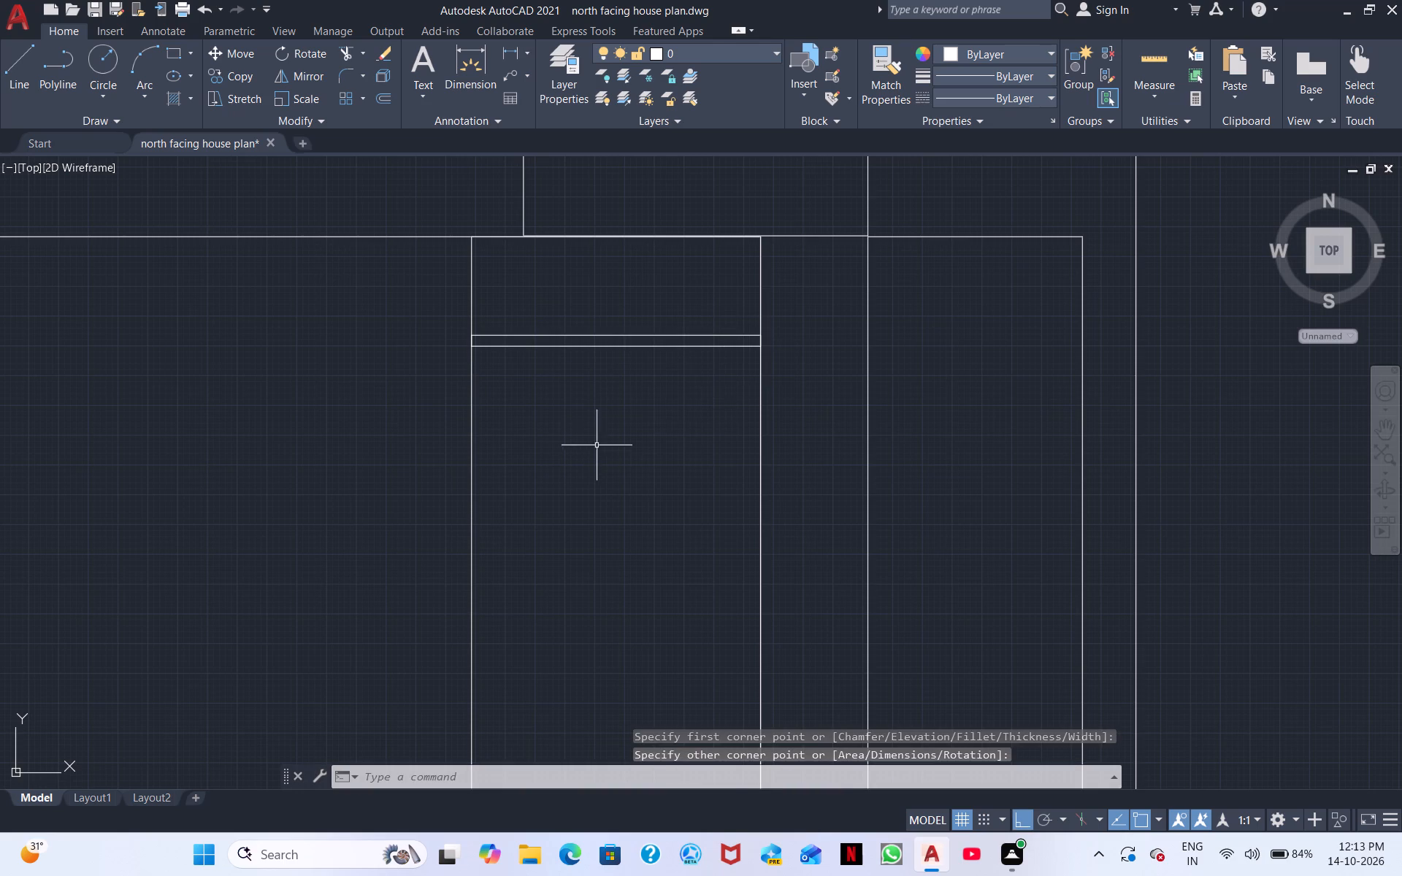
scroll(650, 391, down, 2)
scroll(664, 429, up, 1)
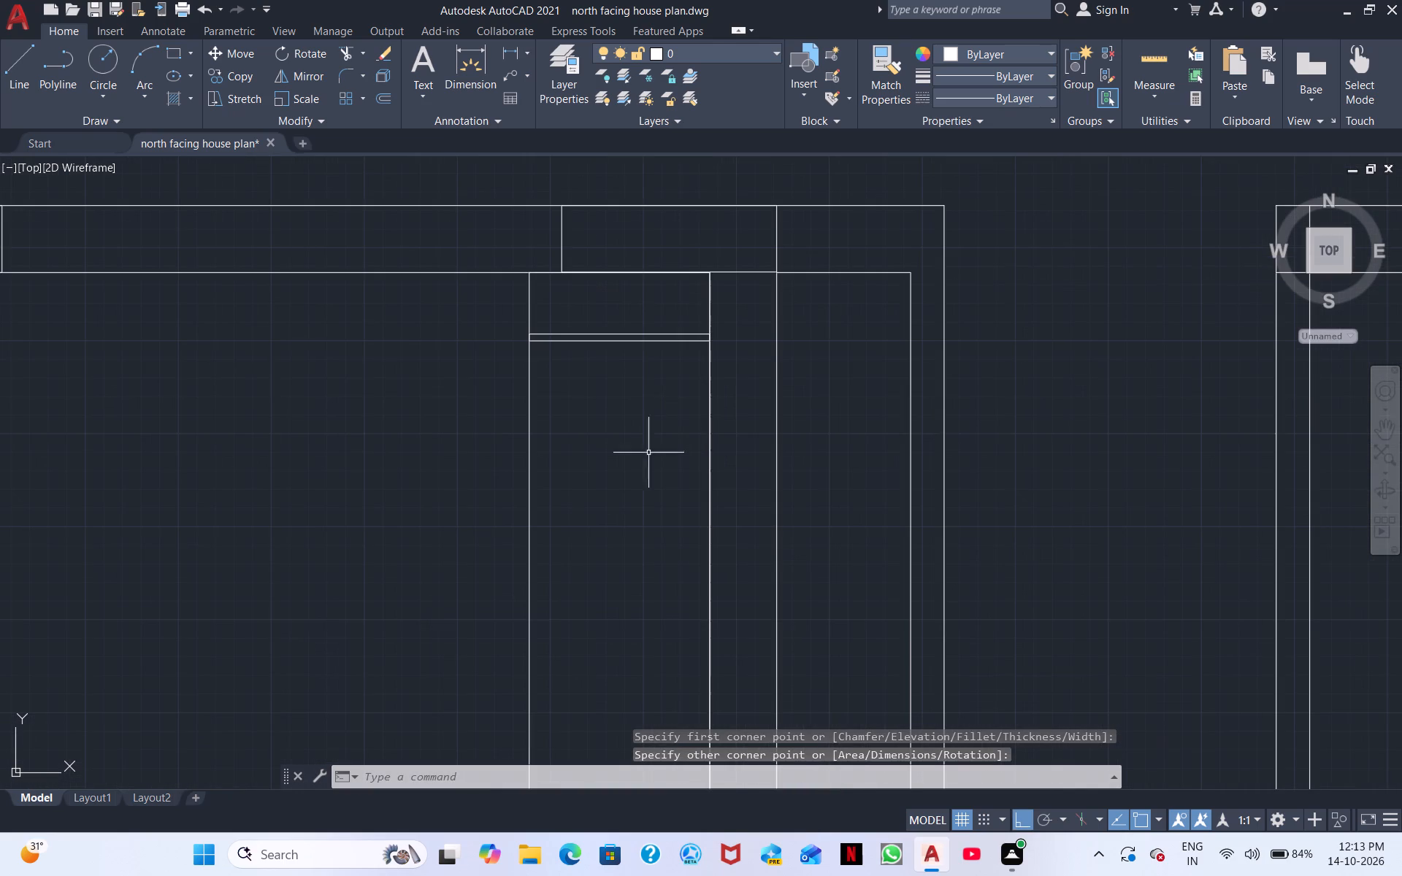
Copy the thin horizontal rectangle south four times within the tall rectangle, at intervals of about 1 foot, to divide it into shelves.
drag(654, 366, 624, 310)
click(604, 287)
right_click(604, 287)
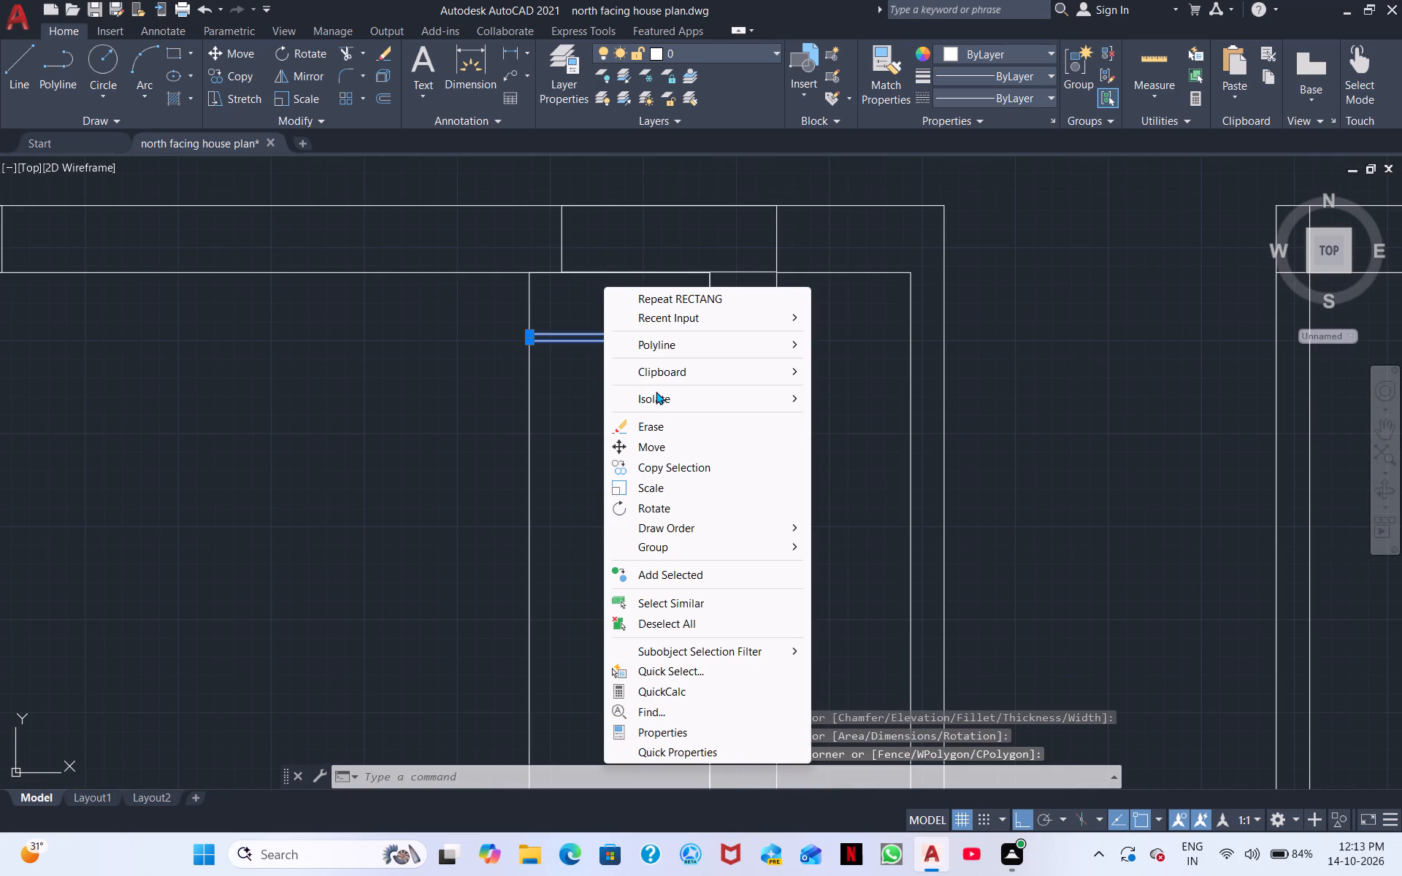
click(662, 467)
click(614, 340)
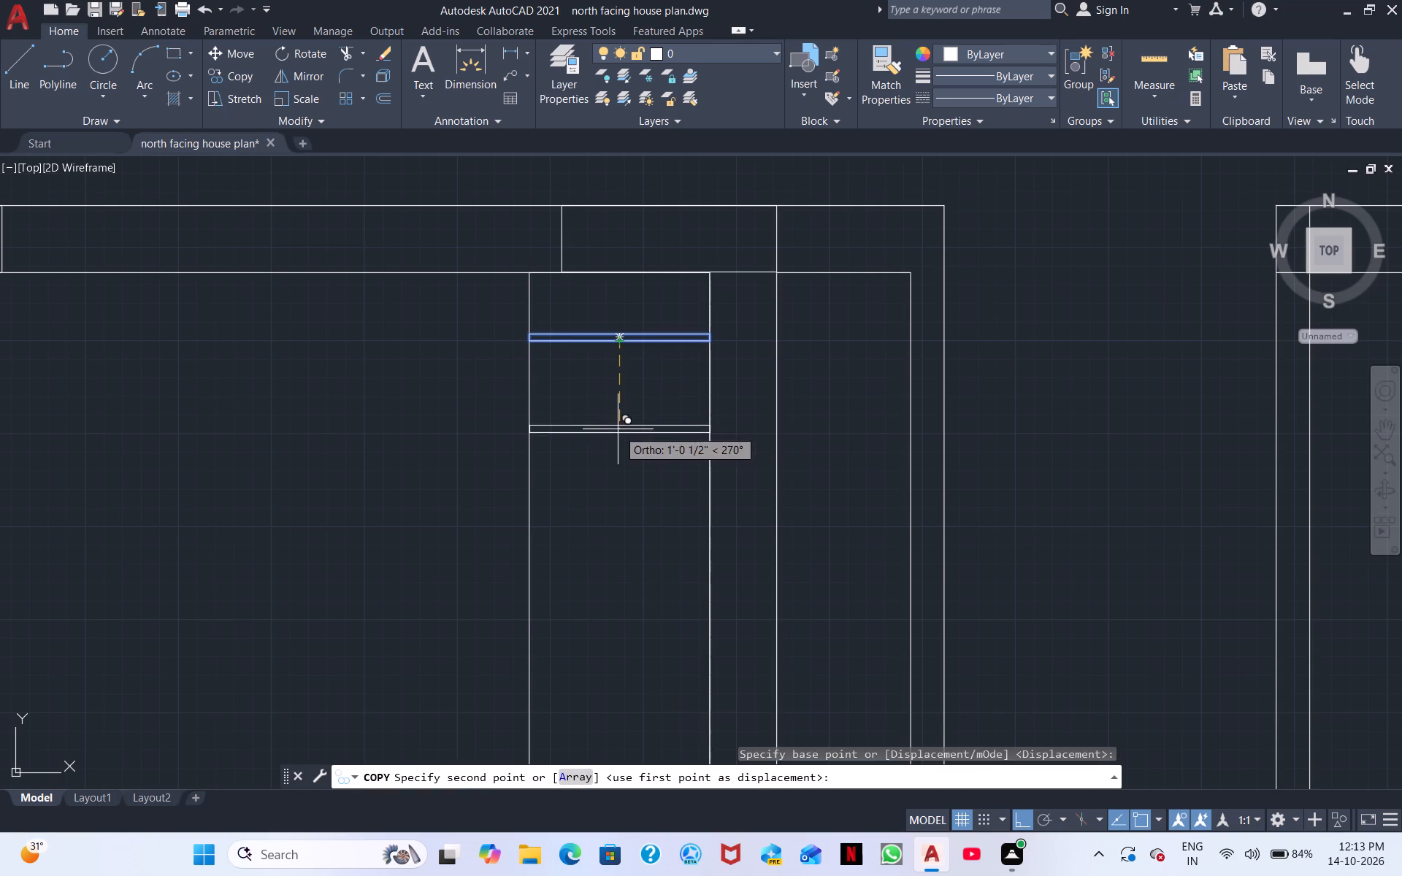
scroll(632, 427, down, 1)
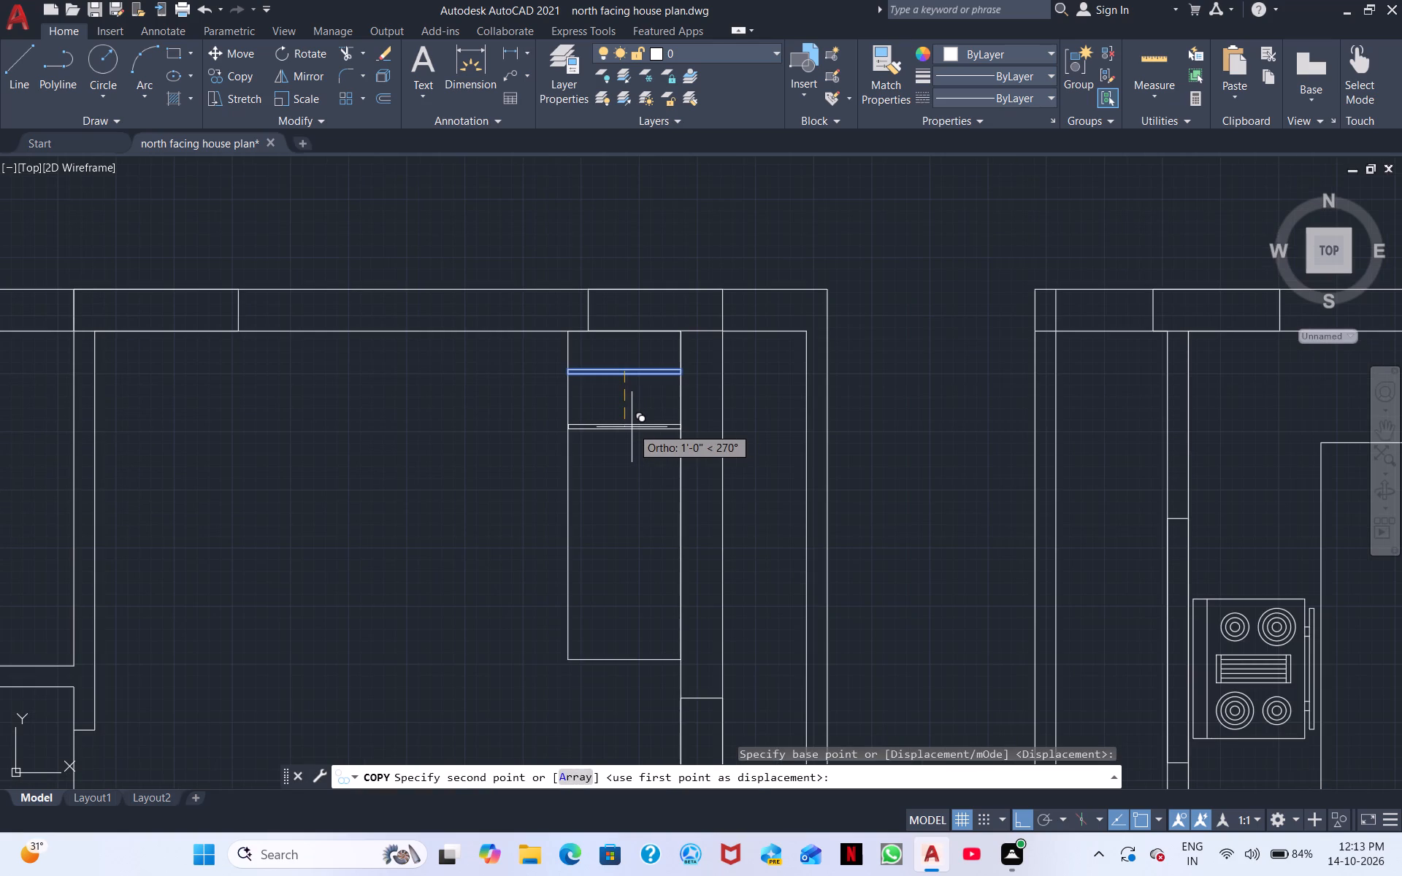
double_click(632, 427)
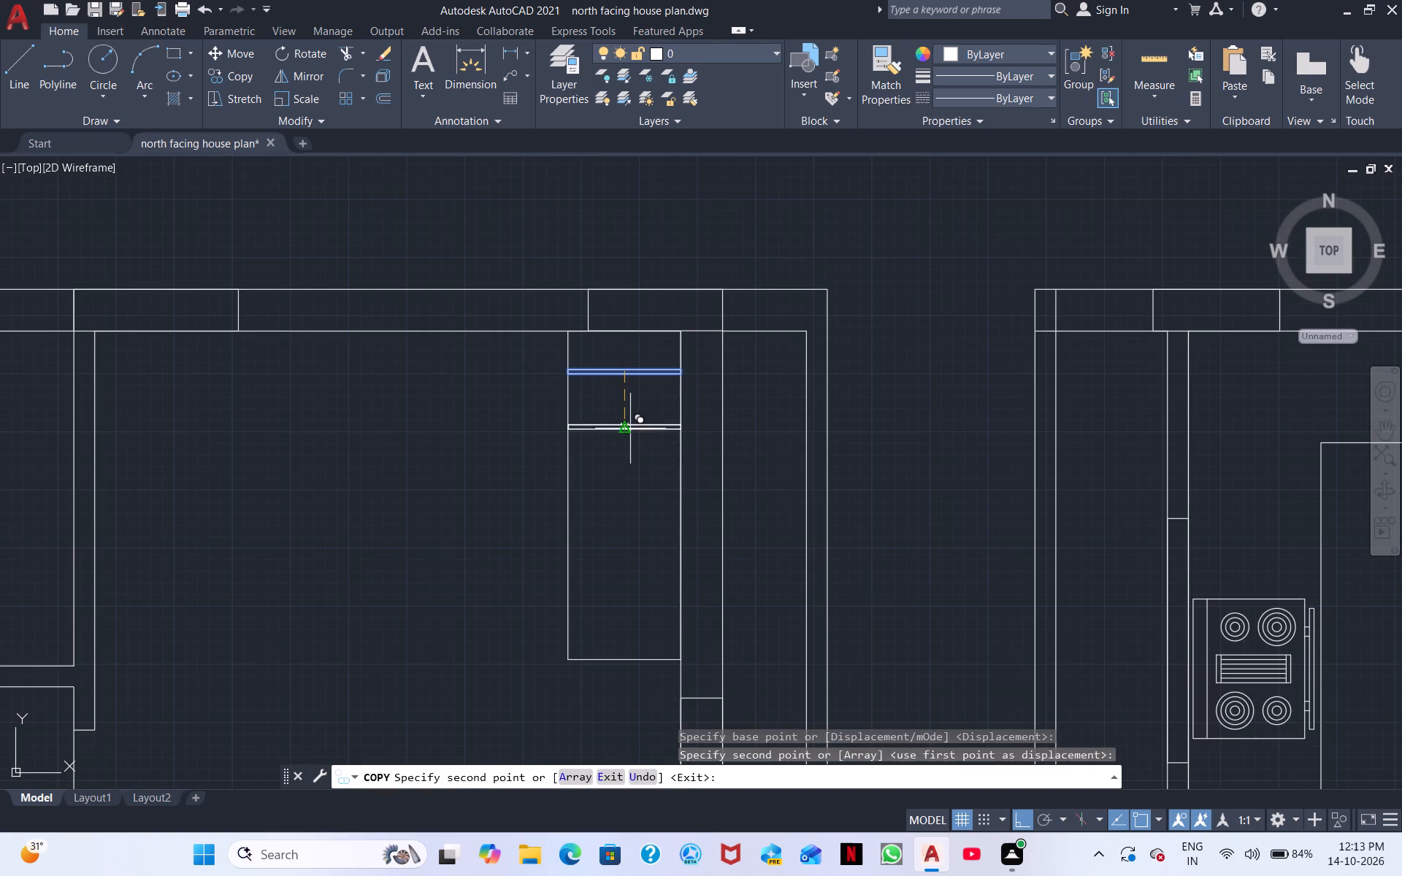
click(632, 487)
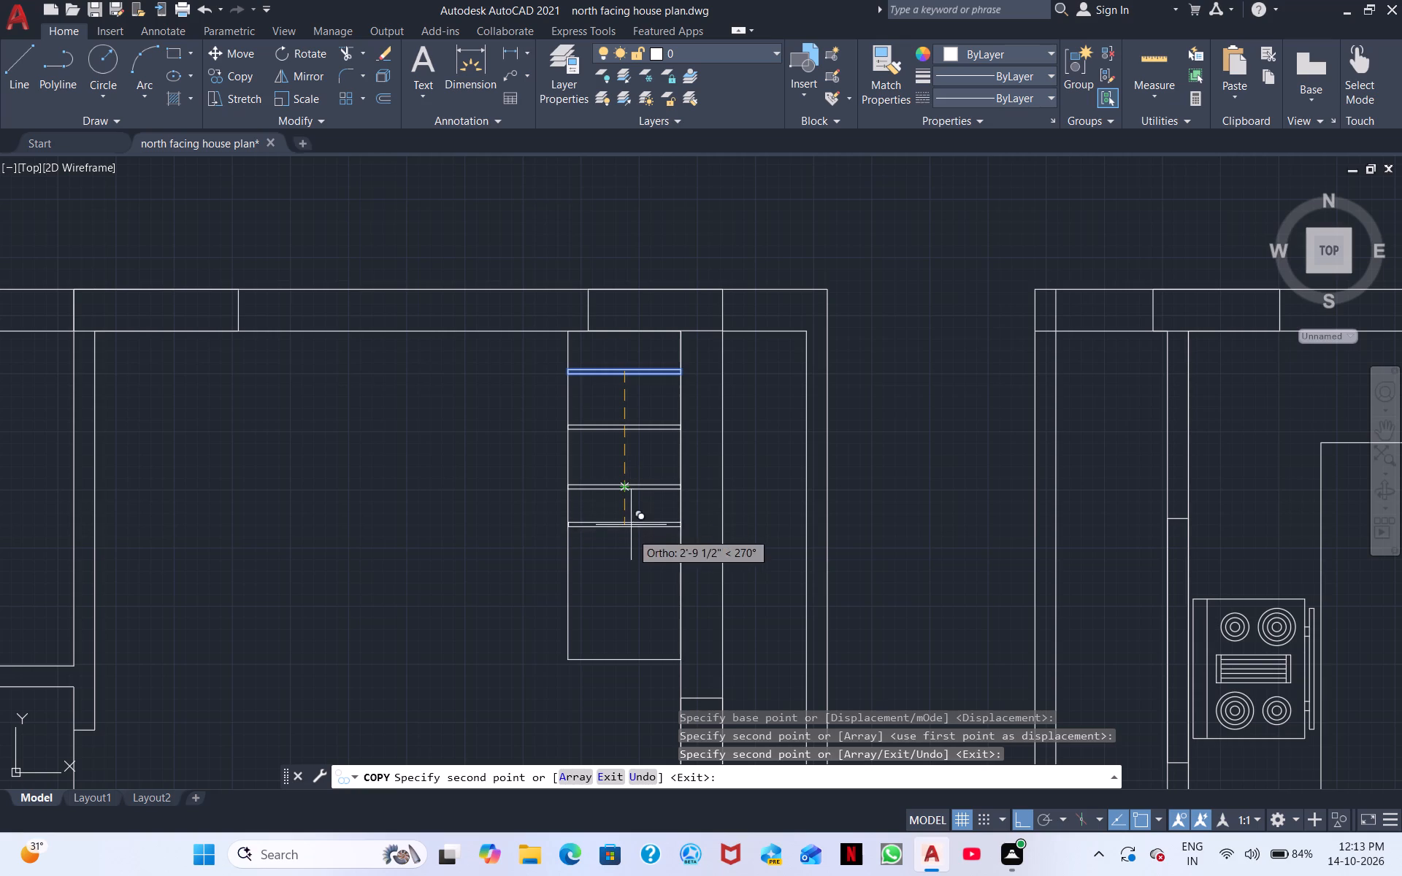
click(633, 550)
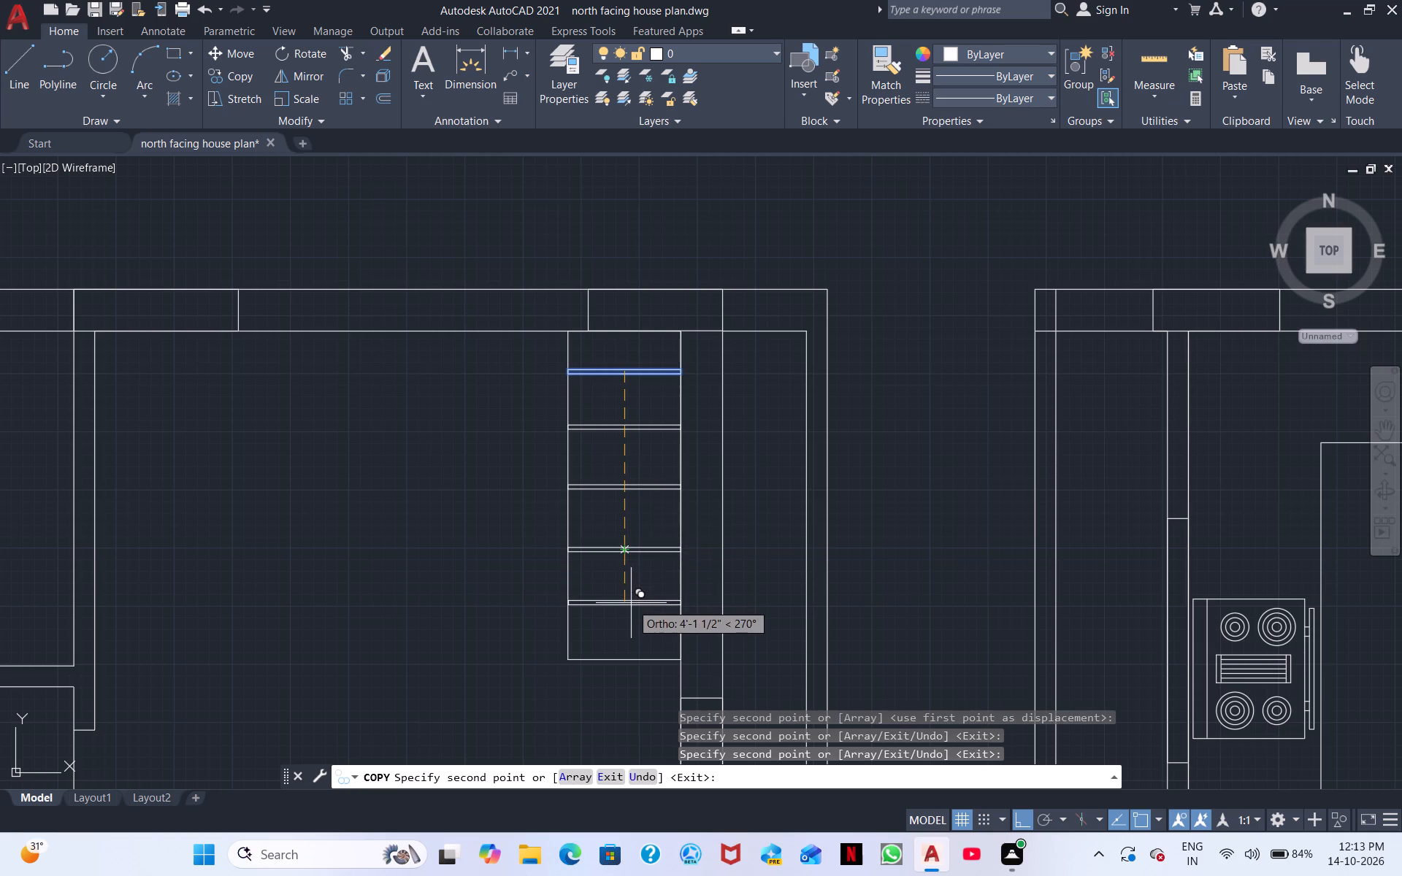
click(631, 603)
key(Escape)
Copy the whole shelf unit, tall rectangle and all five thin bars, from its northeast corner to the east plan's northeast room's inner northeast corner.
click(617, 681)
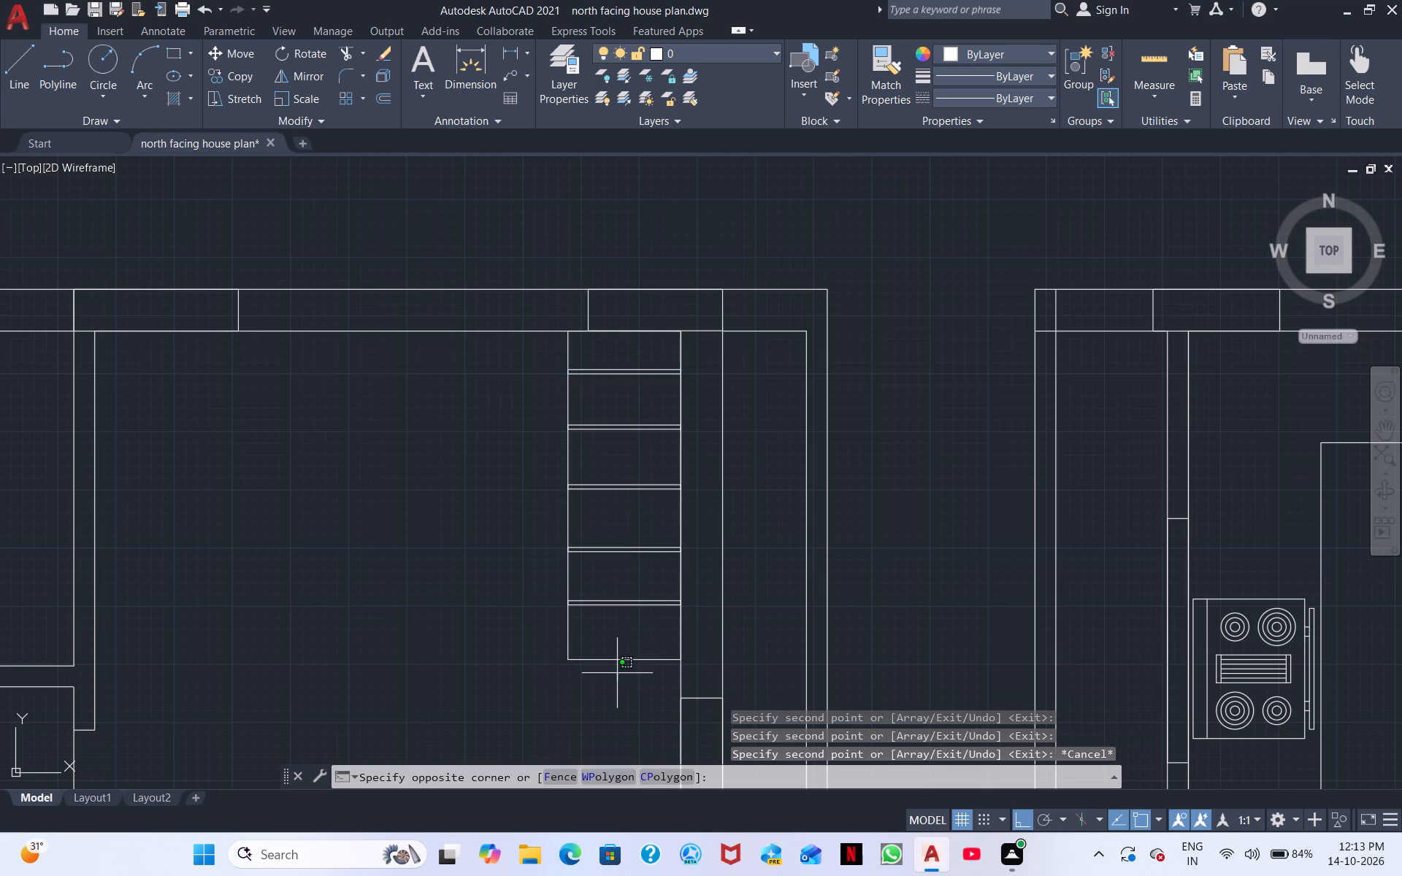
click(543, 418)
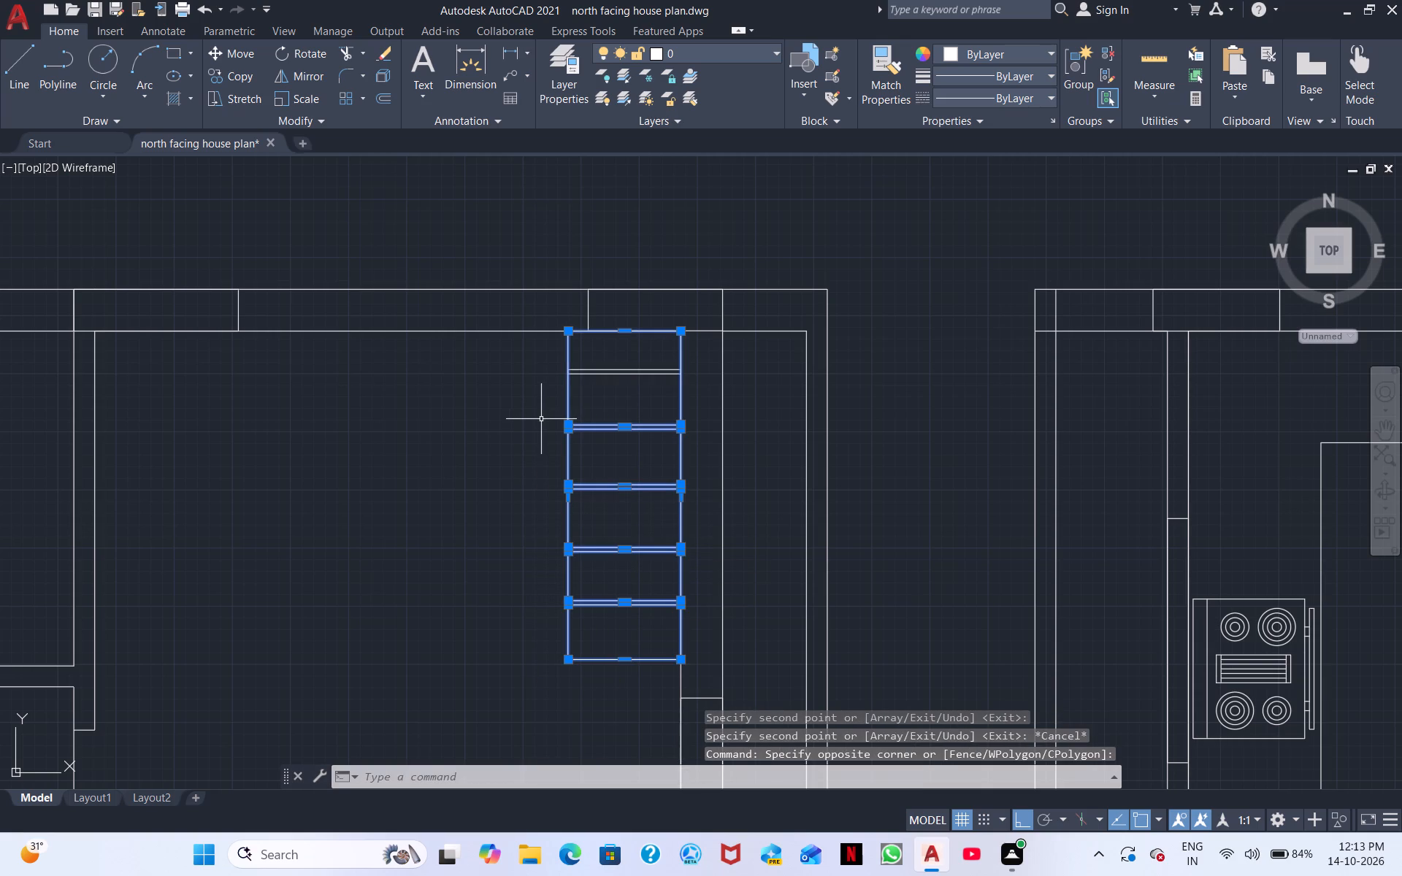
drag(621, 390, 624, 376)
click(562, 361)
right_drag(562, 361, 527, 399)
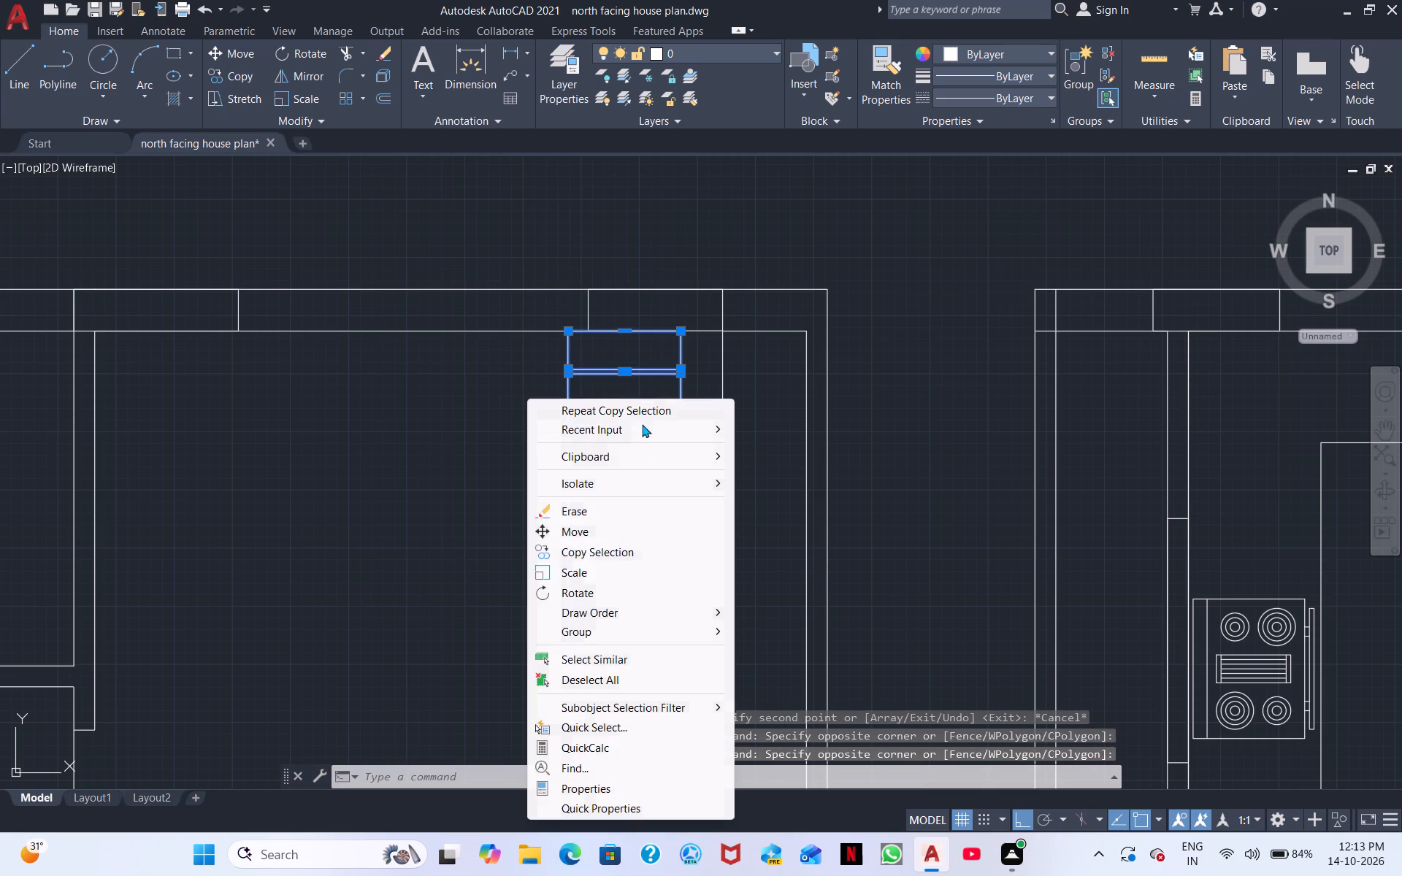
click(600, 548)
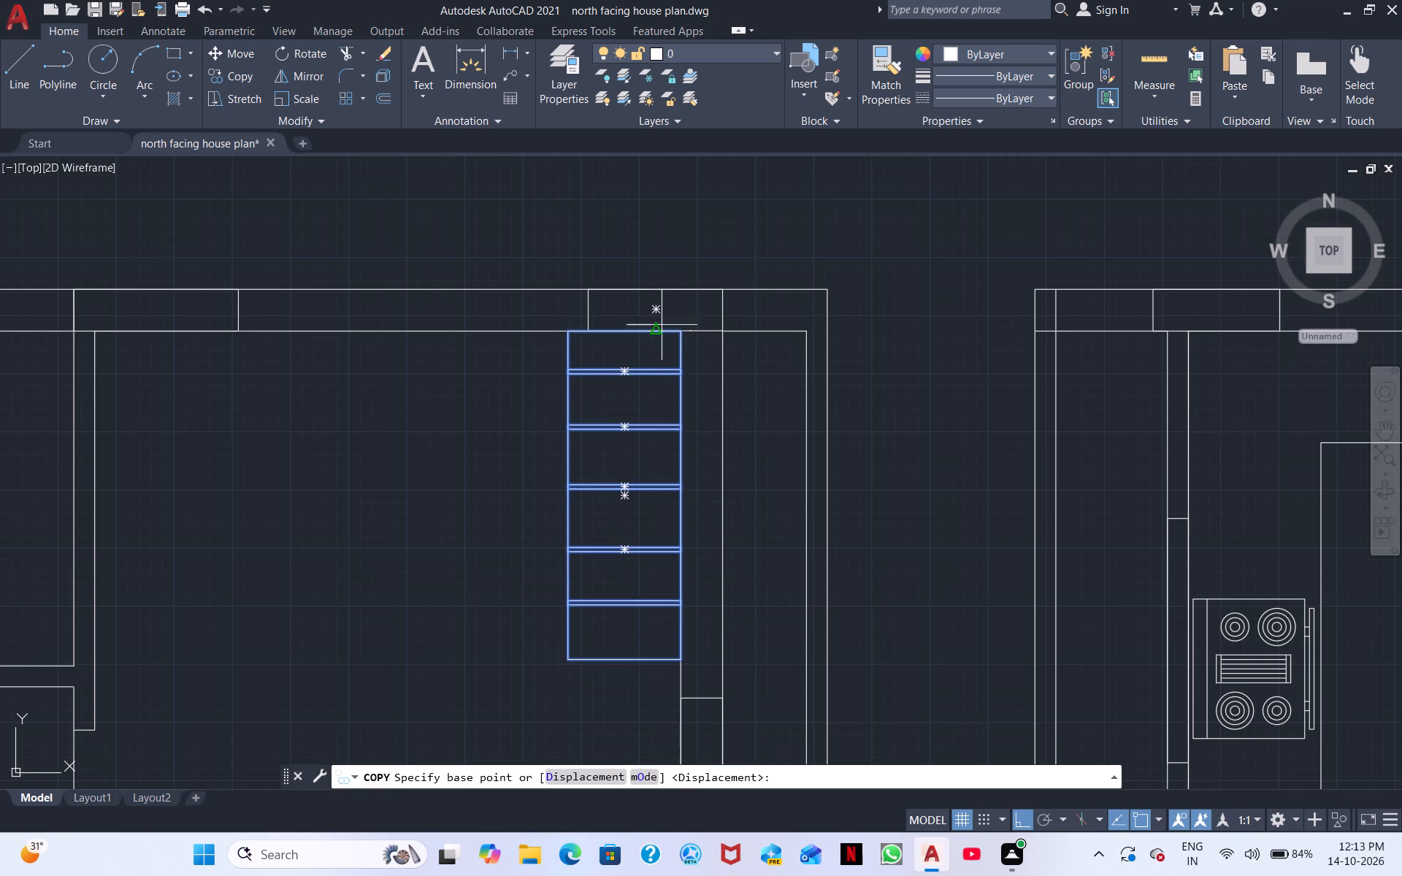
click(679, 332)
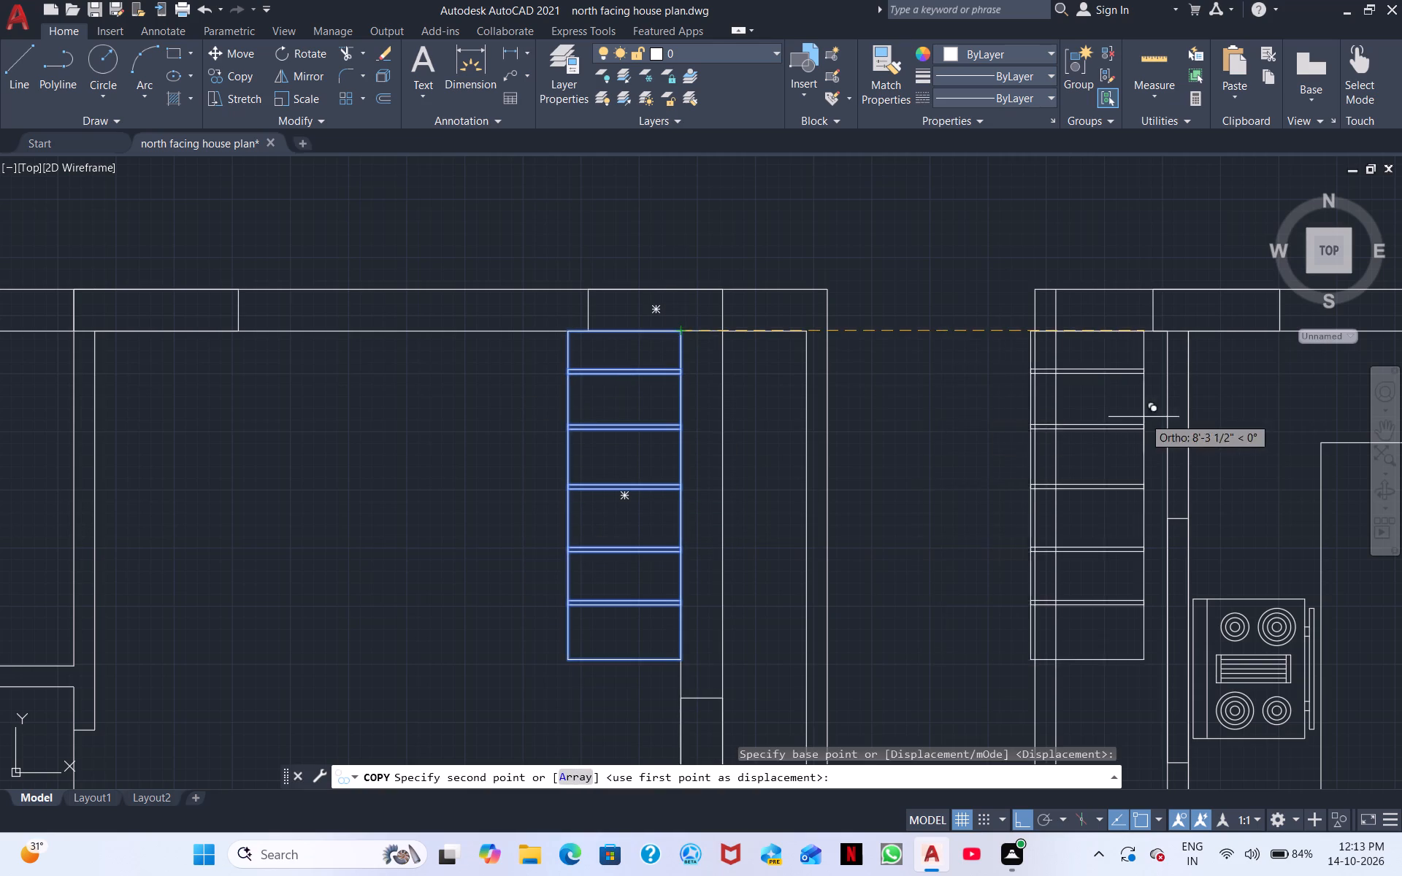
middle_drag(1144, 417, 387, 444)
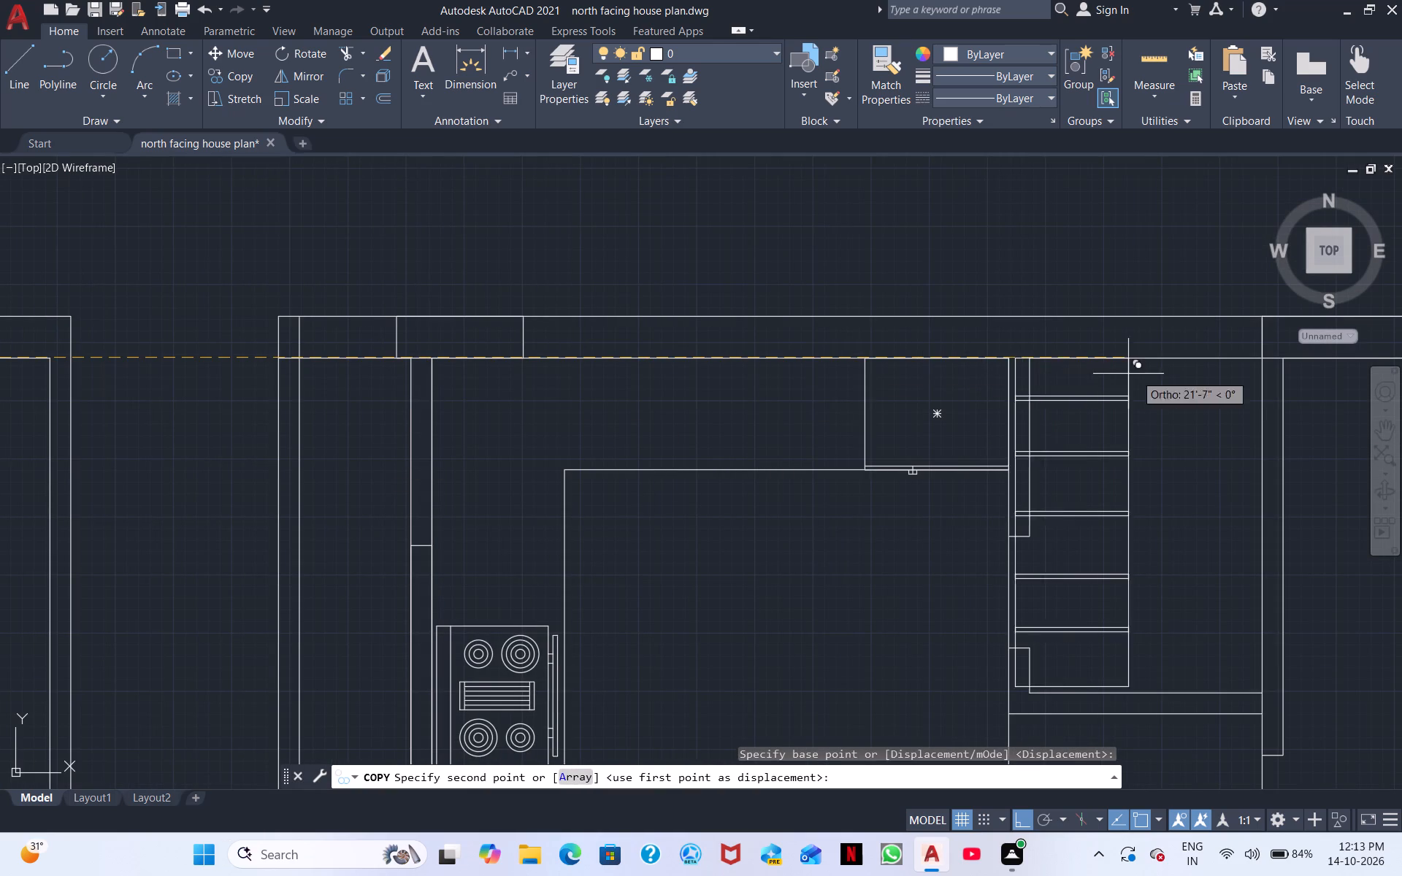
scroll(1244, 390, down, 1)
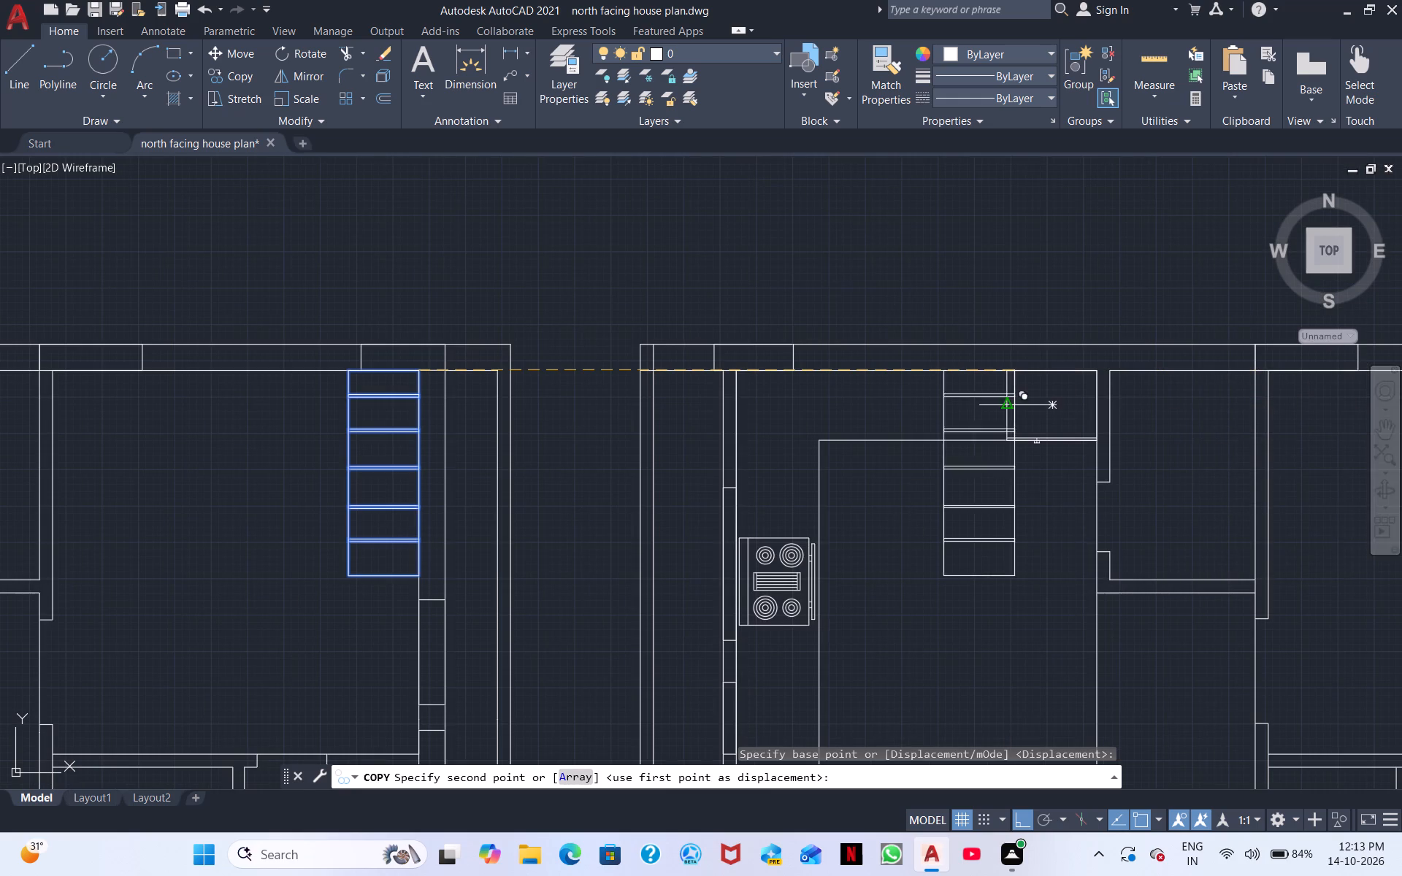
middle_drag(1014, 405, 331, 464)
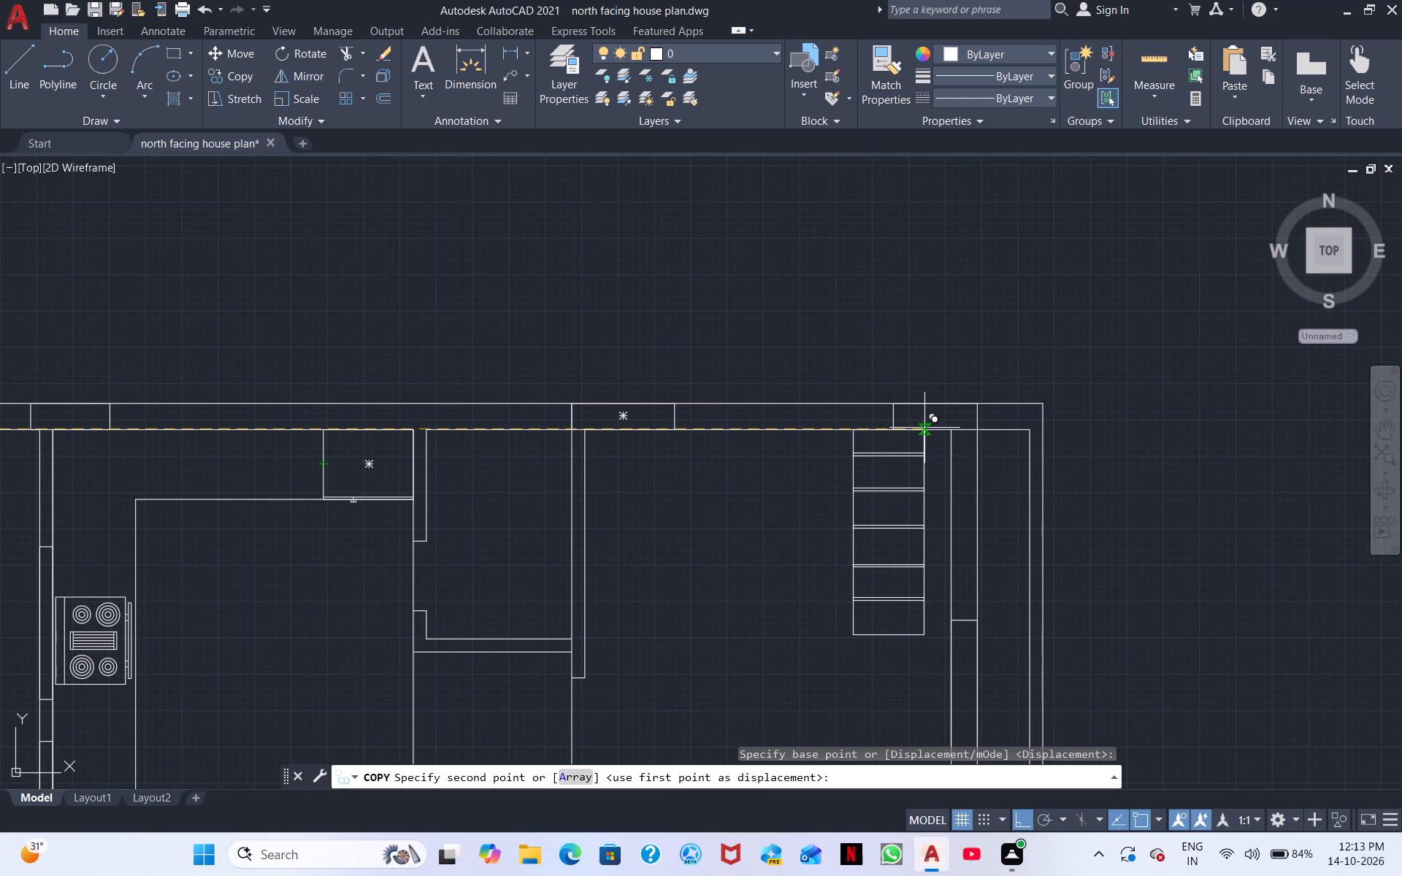
click(948, 429)
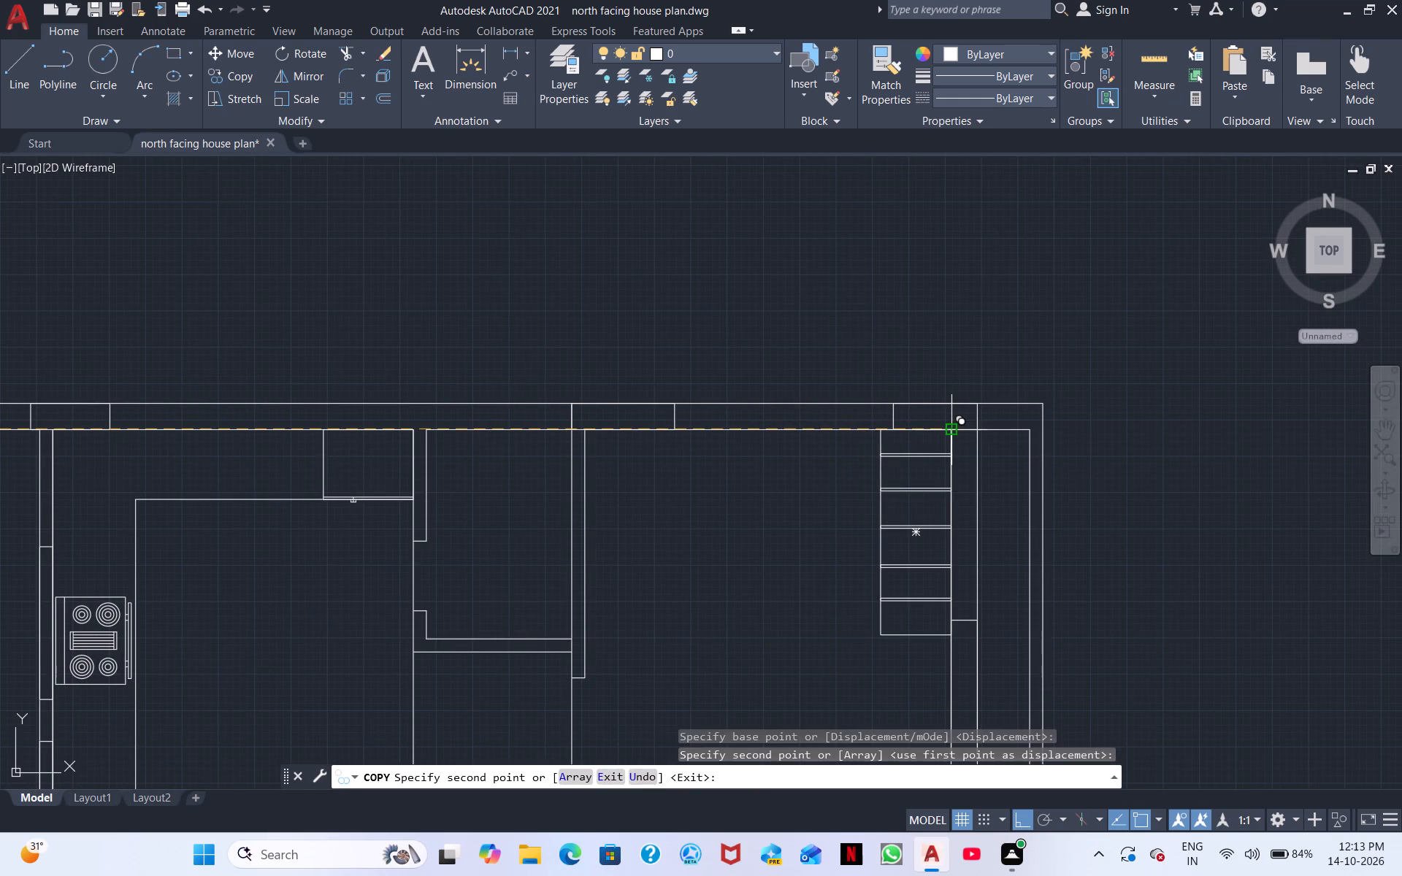
key(Escape)
Examine both plans side by side, focusing on the east plan's door openings and the partition walls south of its northeast room.
scroll(649, 544, down, 3)
middle_drag(440, 572, 618, 512)
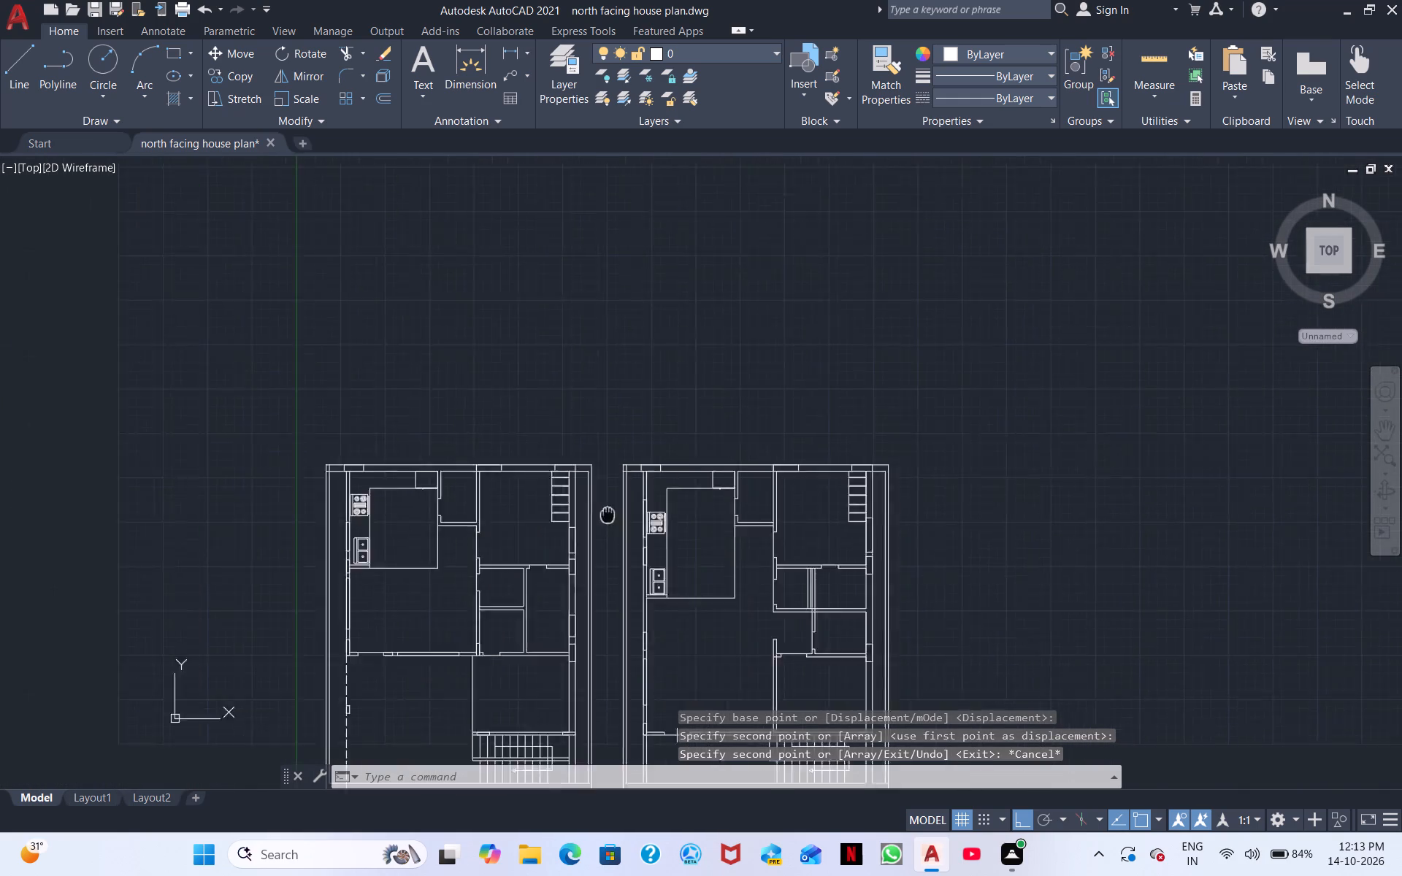
middle_drag(618, 512, 924, 437)
scroll(760, 453, down, 1)
scroll(760, 453, up, 2)
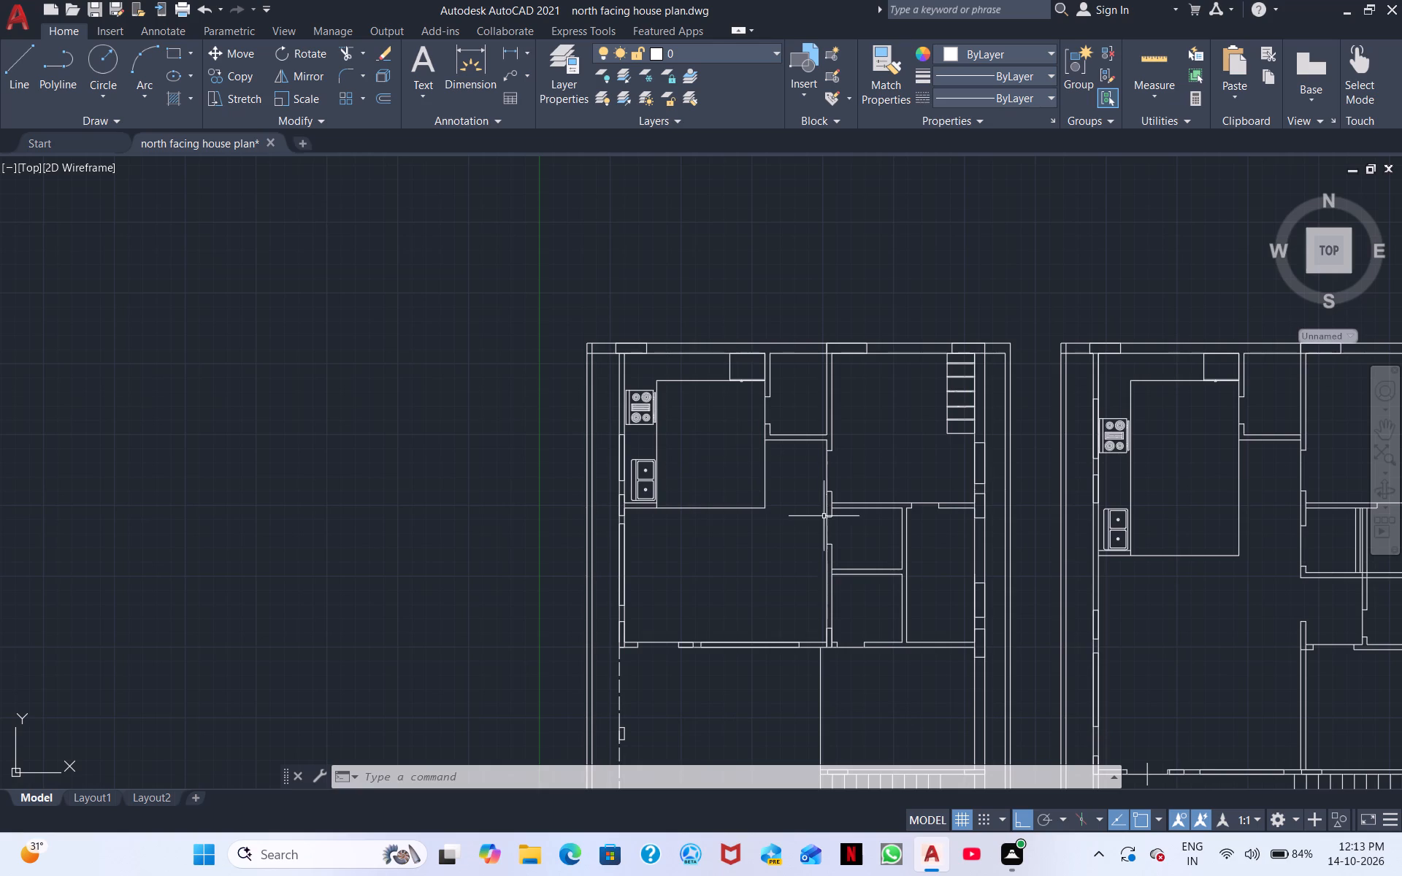
middle_drag(869, 529, 692, 385)
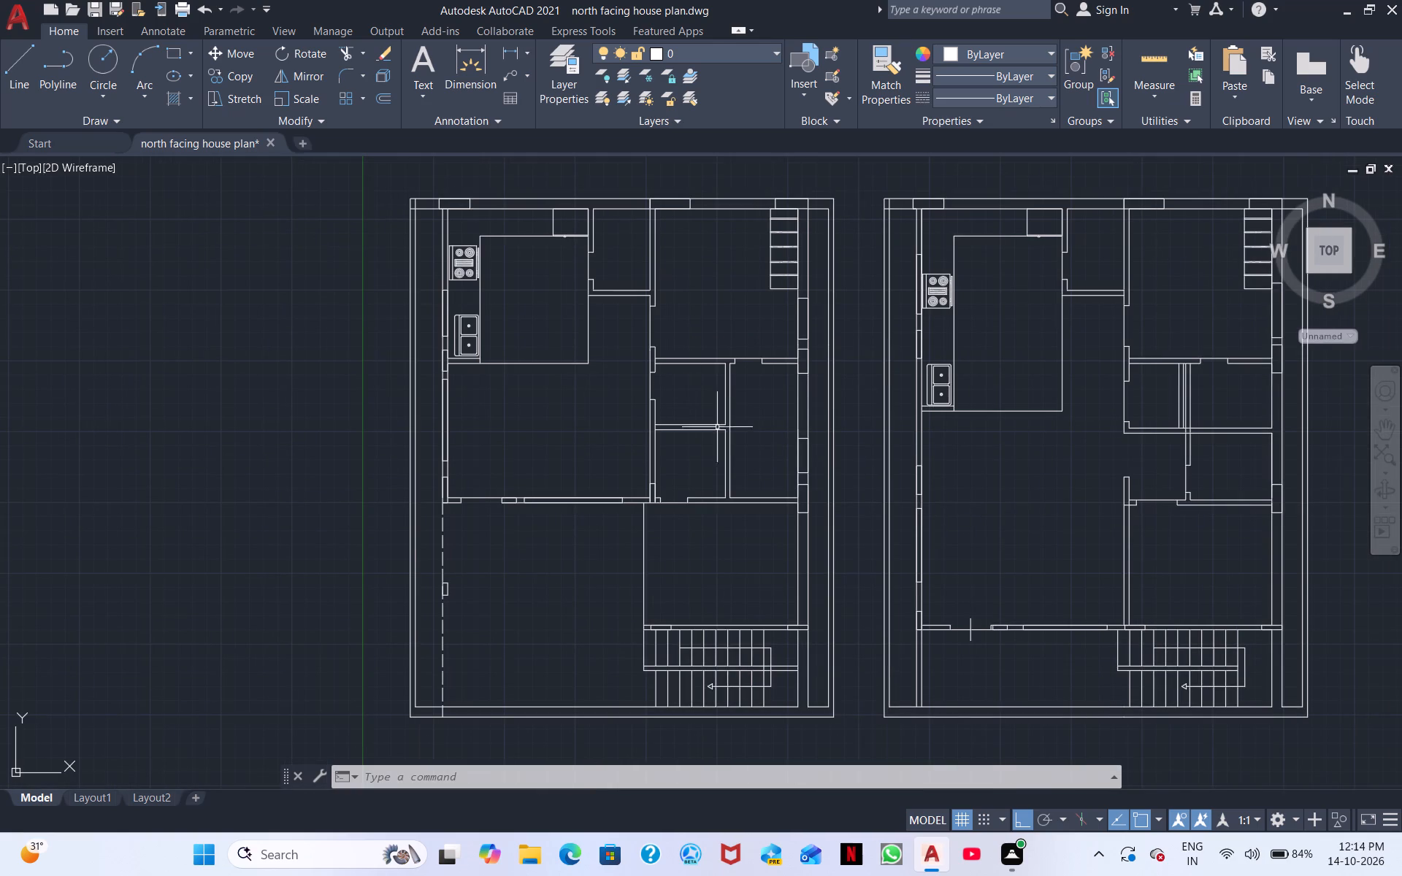
middle_drag(1046, 493, 673, 518)
scroll(681, 520, up, 3)
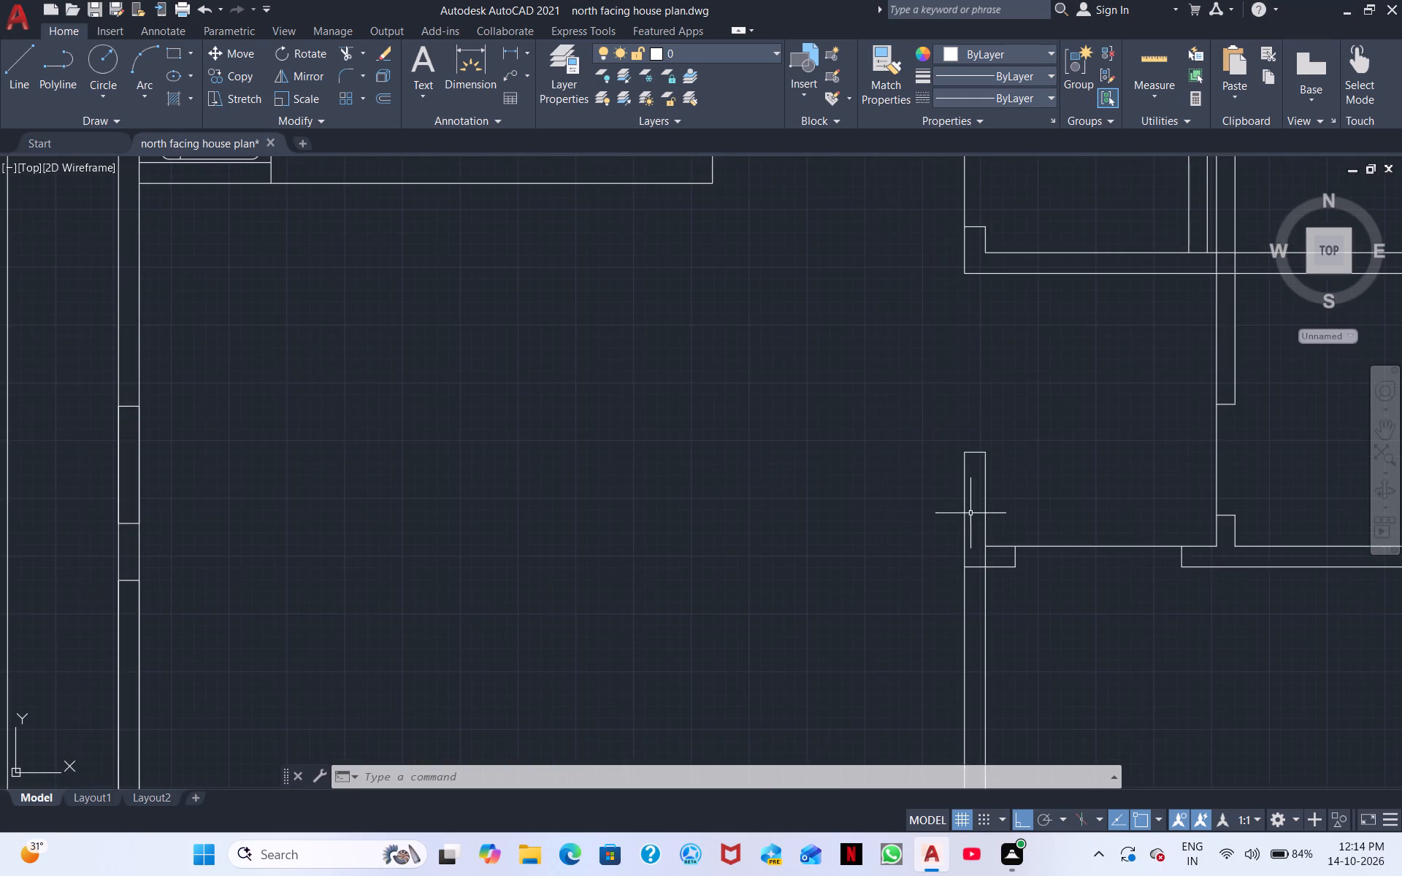
middle_drag(946, 529, 294, 676)
scroll(324, 645, down, 2)
scroll(499, 610, up, 1)
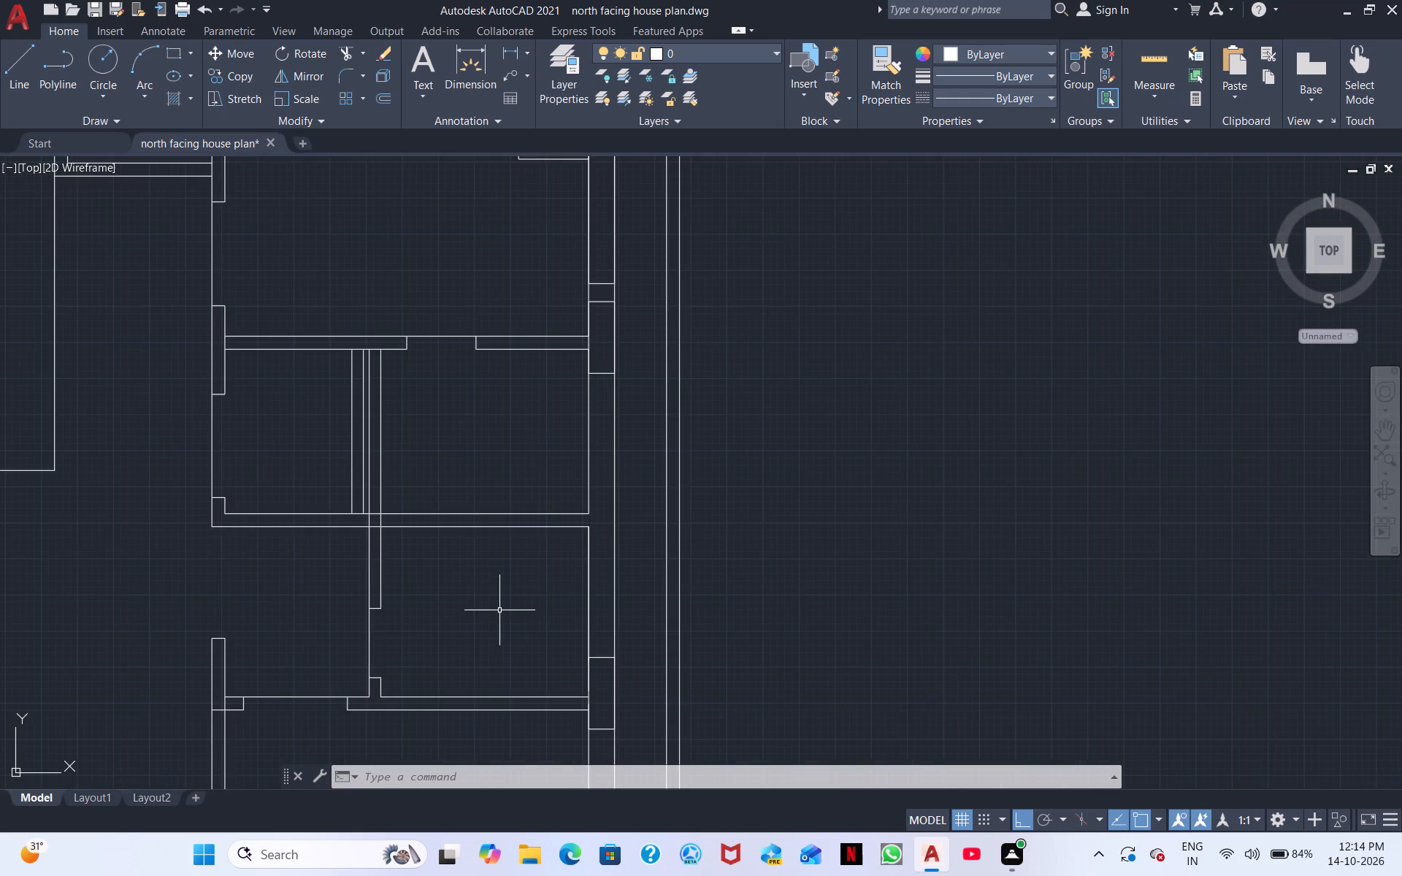
middle_drag(502, 611, 862, 671)
scroll(731, 568, up, 2)
middle_drag(757, 604, 716, 826)
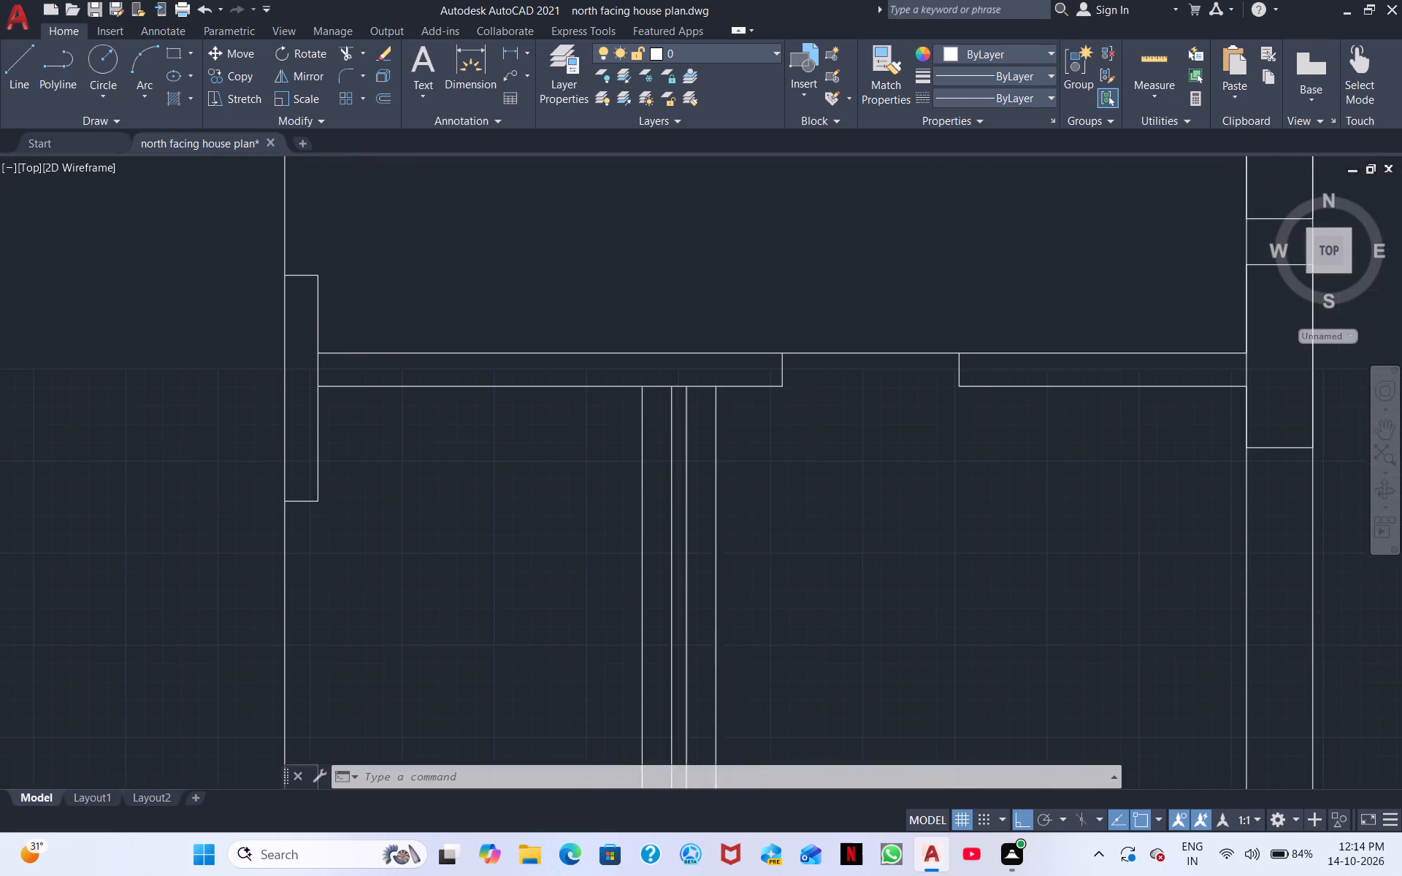
middle_drag(716, 826, 716, 829)
scroll(712, 633, down, 1)
scroll(712, 633, up, 1)
middle_drag(803, 653, 773, 812)
scroll(781, 797, down, 3)
Open the Tool Palettes.
key(t)
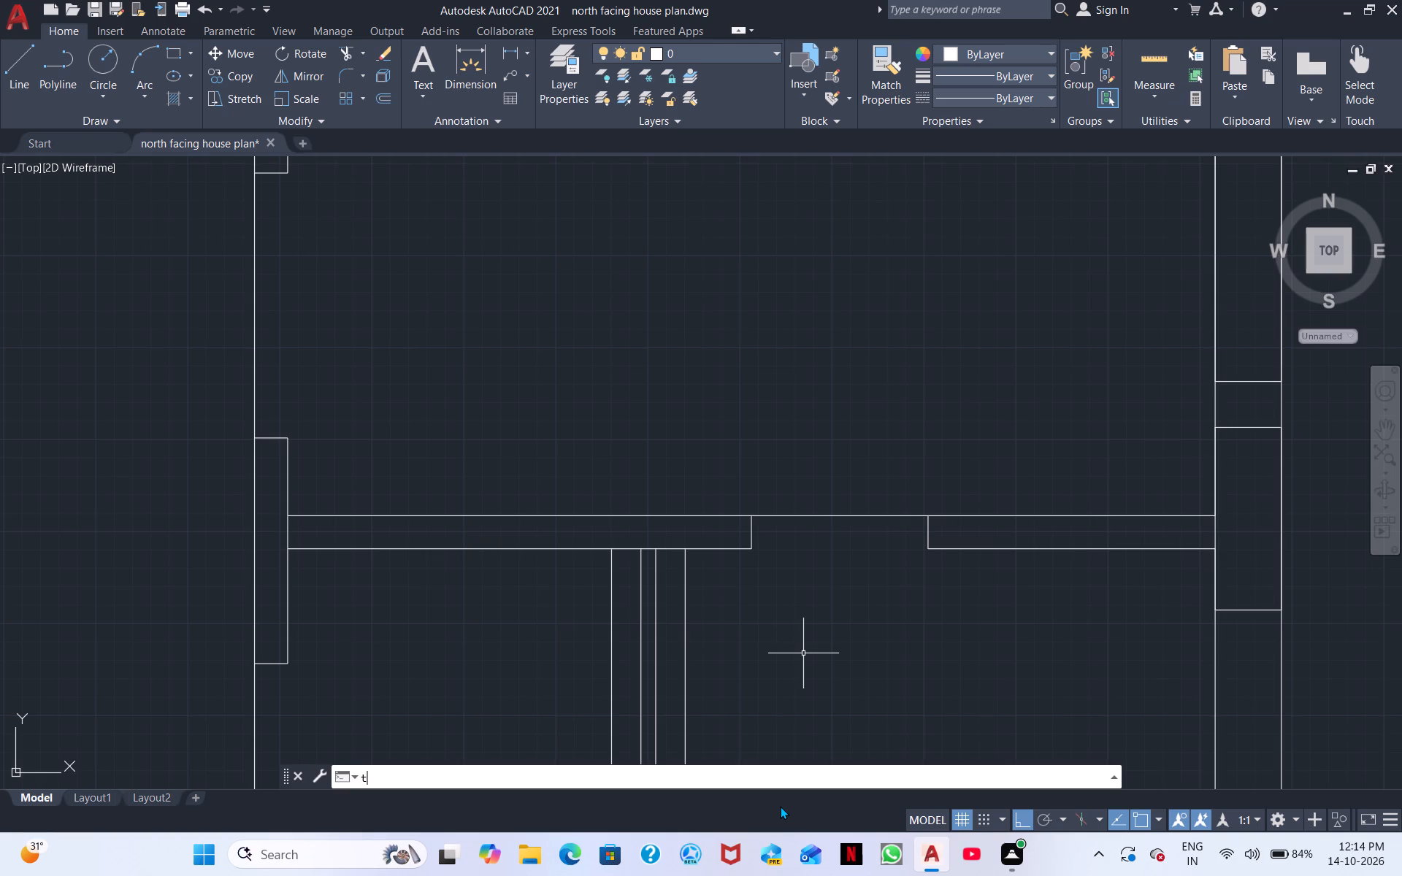
text(p)
key(space)
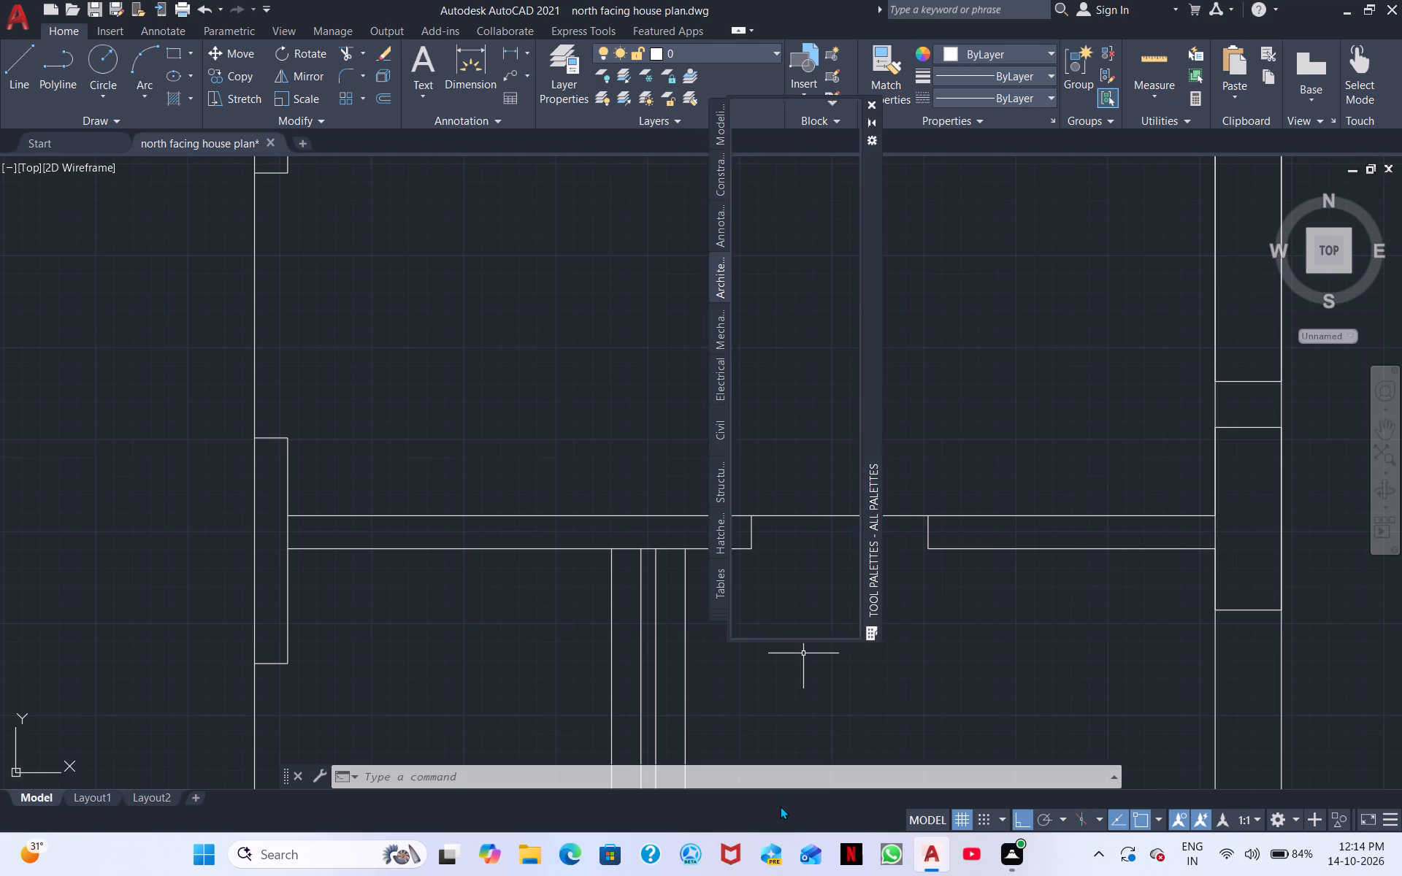
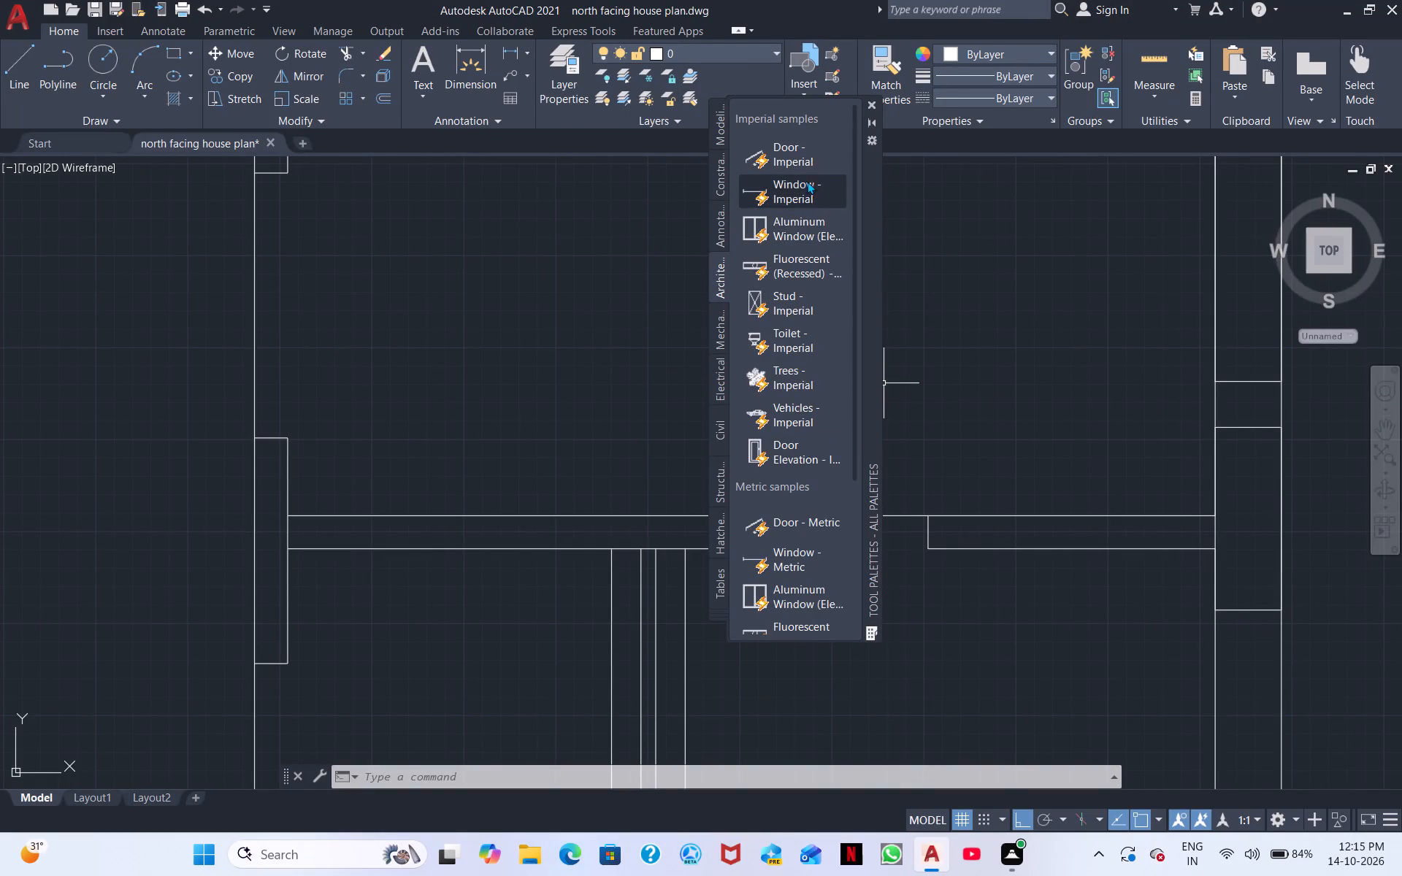
Insert a Door - Imperial block in the northeast room, north of its south wall's door opening, and close the Tool Palettes.
click(795, 147)
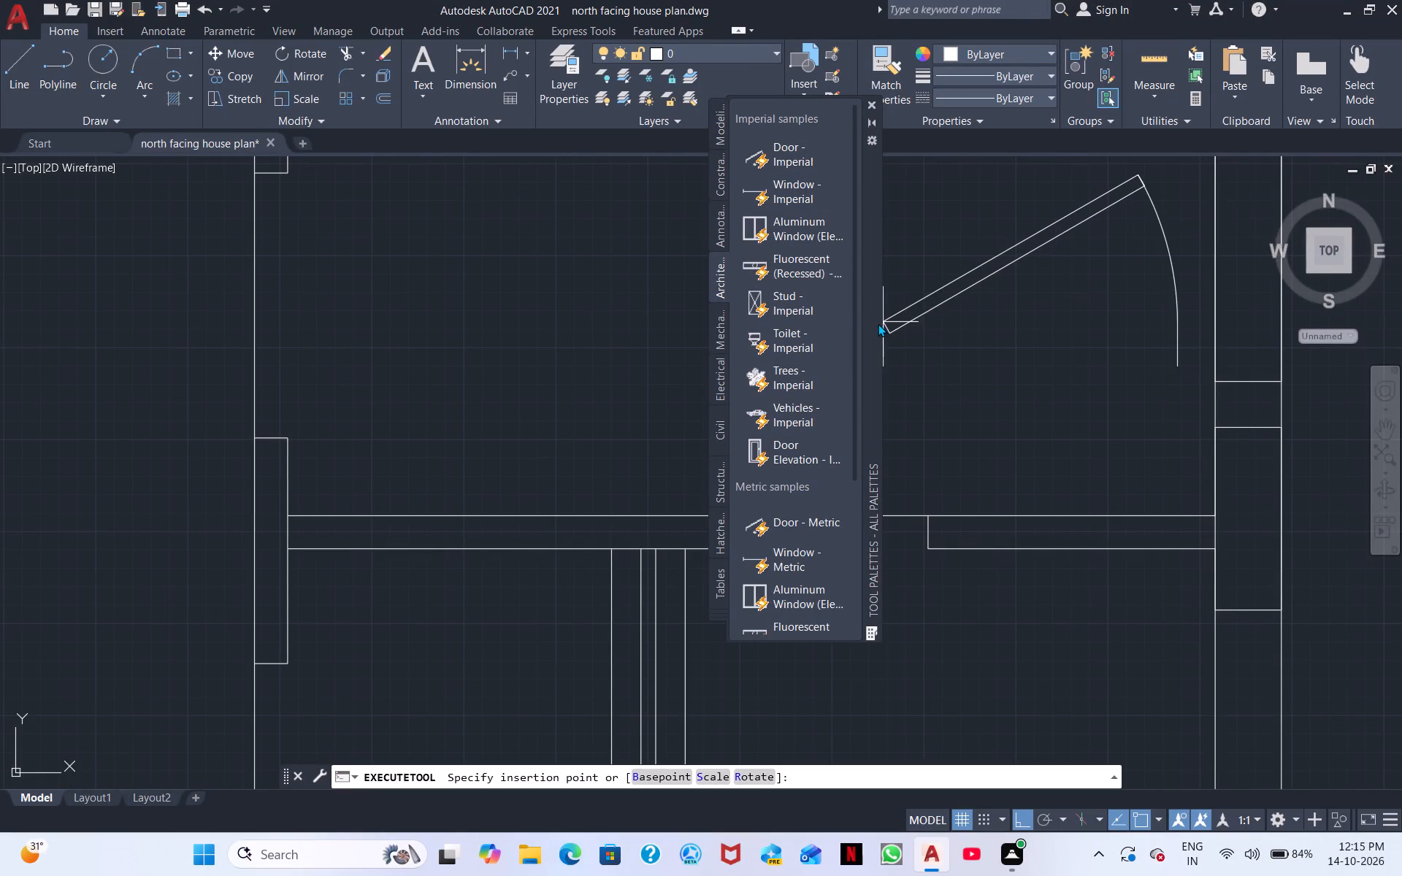
click(899, 323)
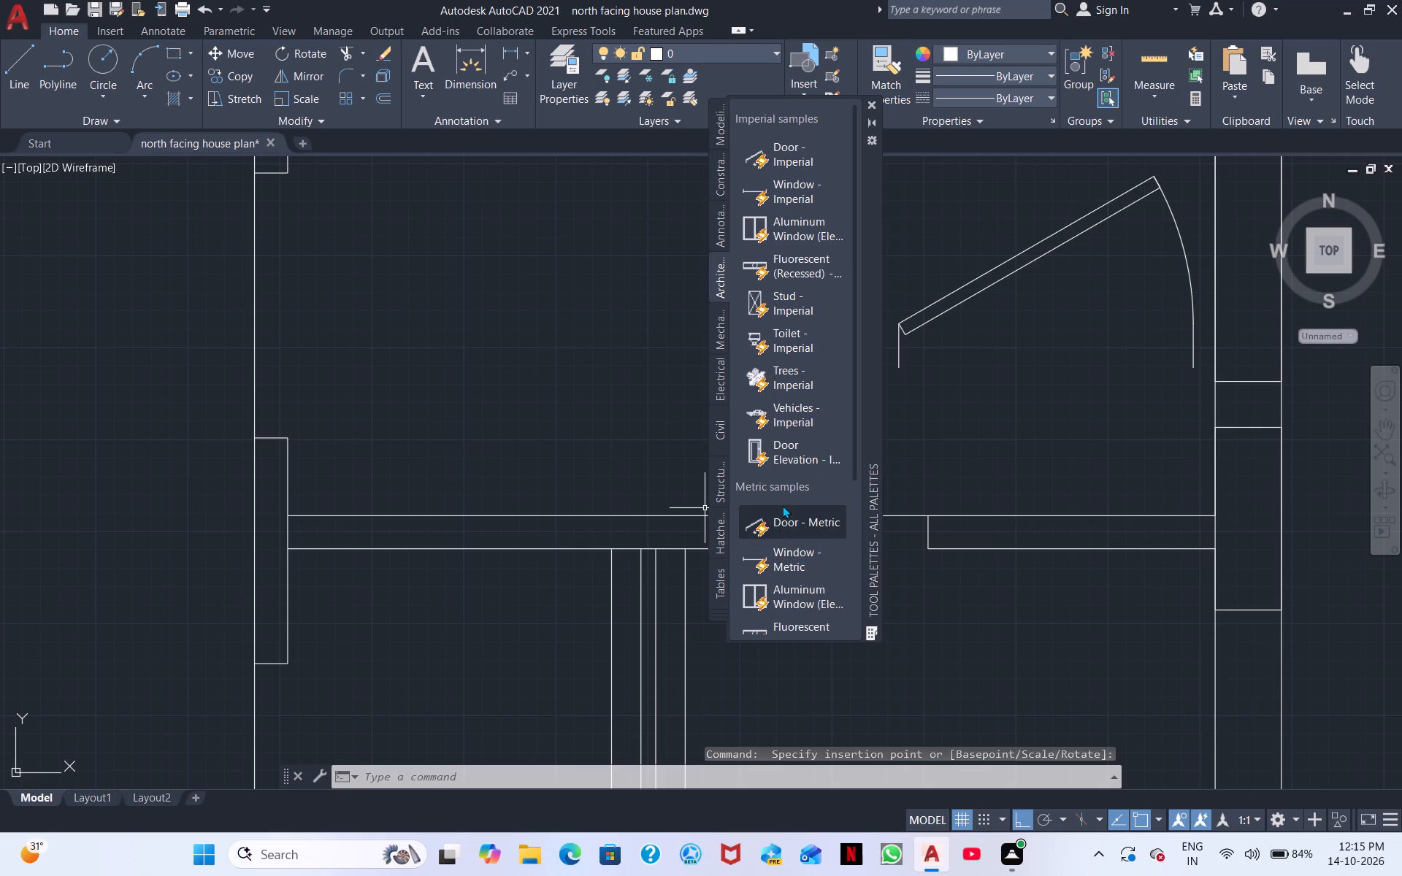
scroll(833, 464, down, 7)
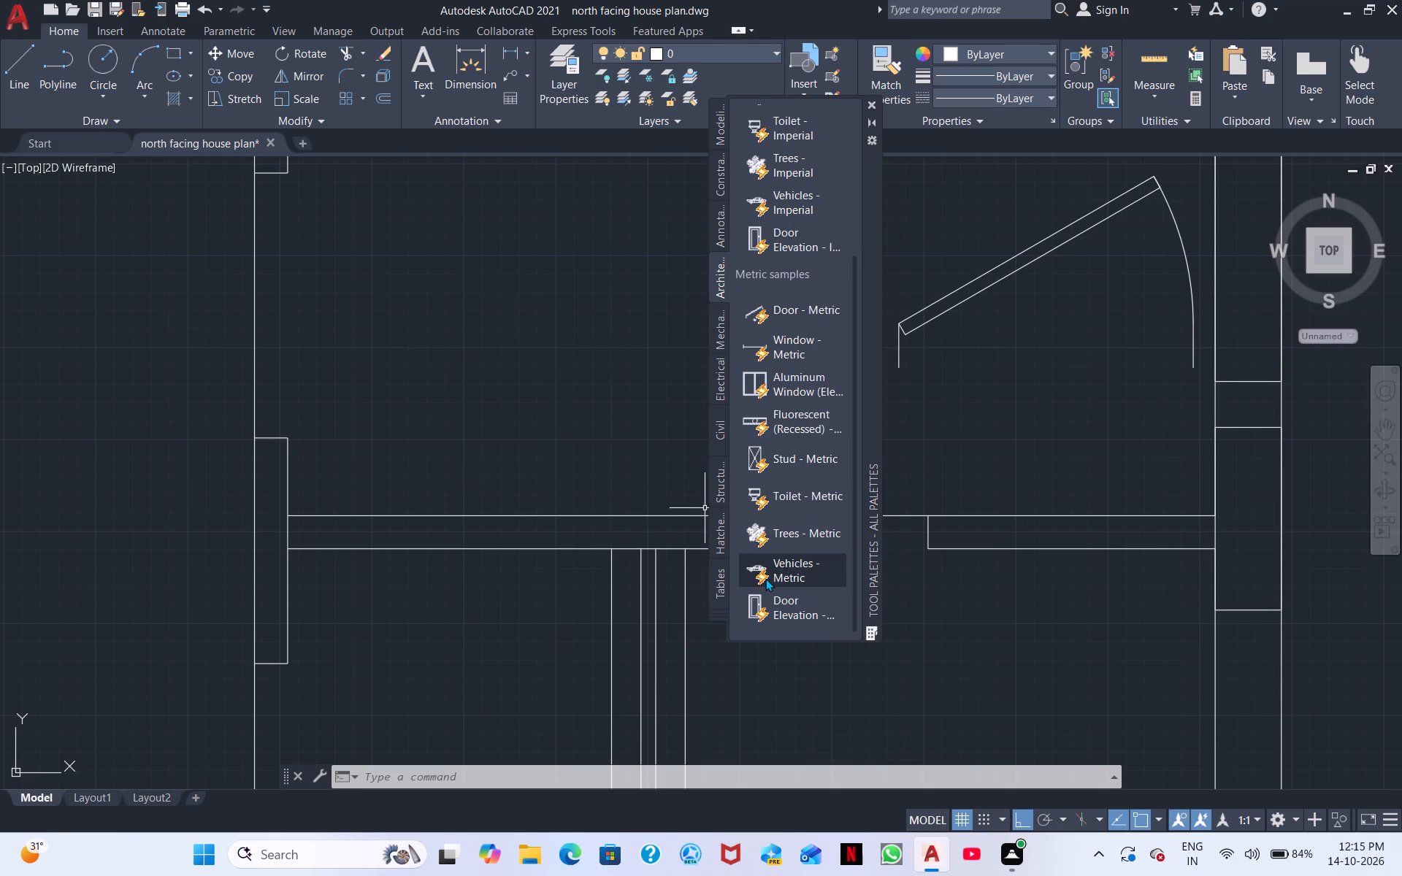
key(Escape)
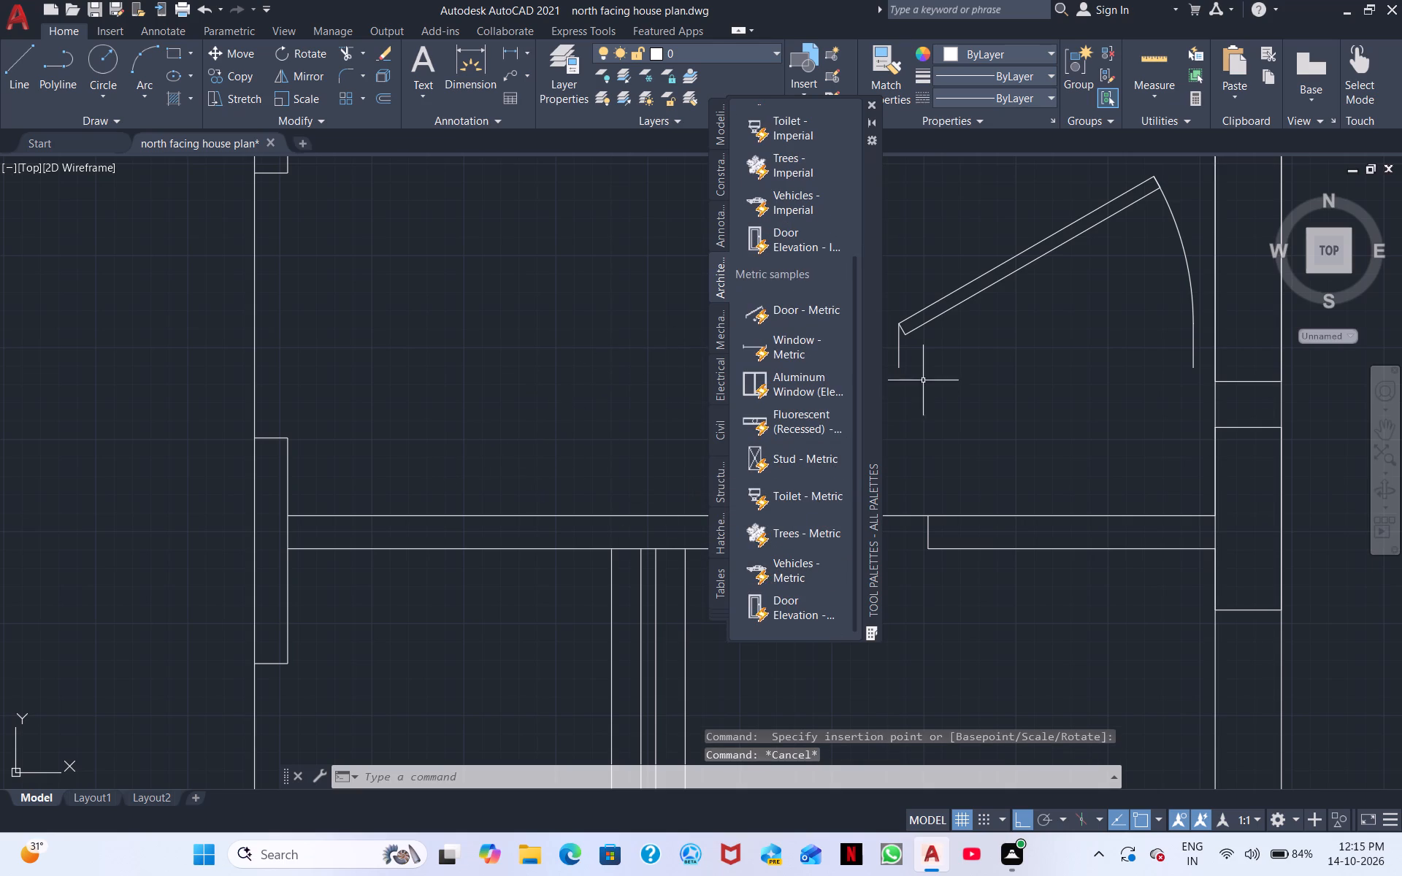
click(876, 102)
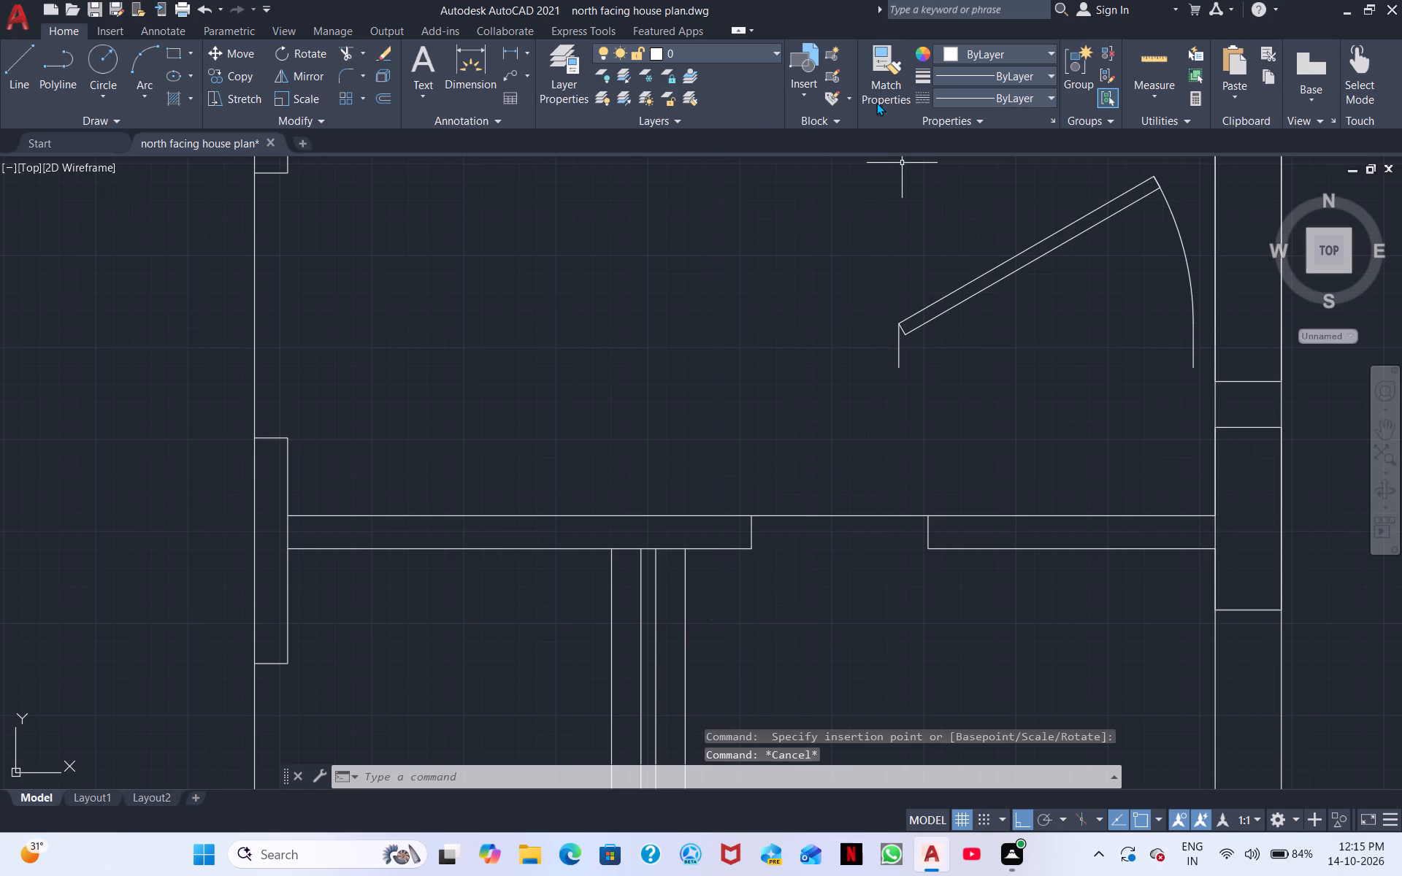
Set the inserted door's opening angle to Open 90º.
click(901, 366)
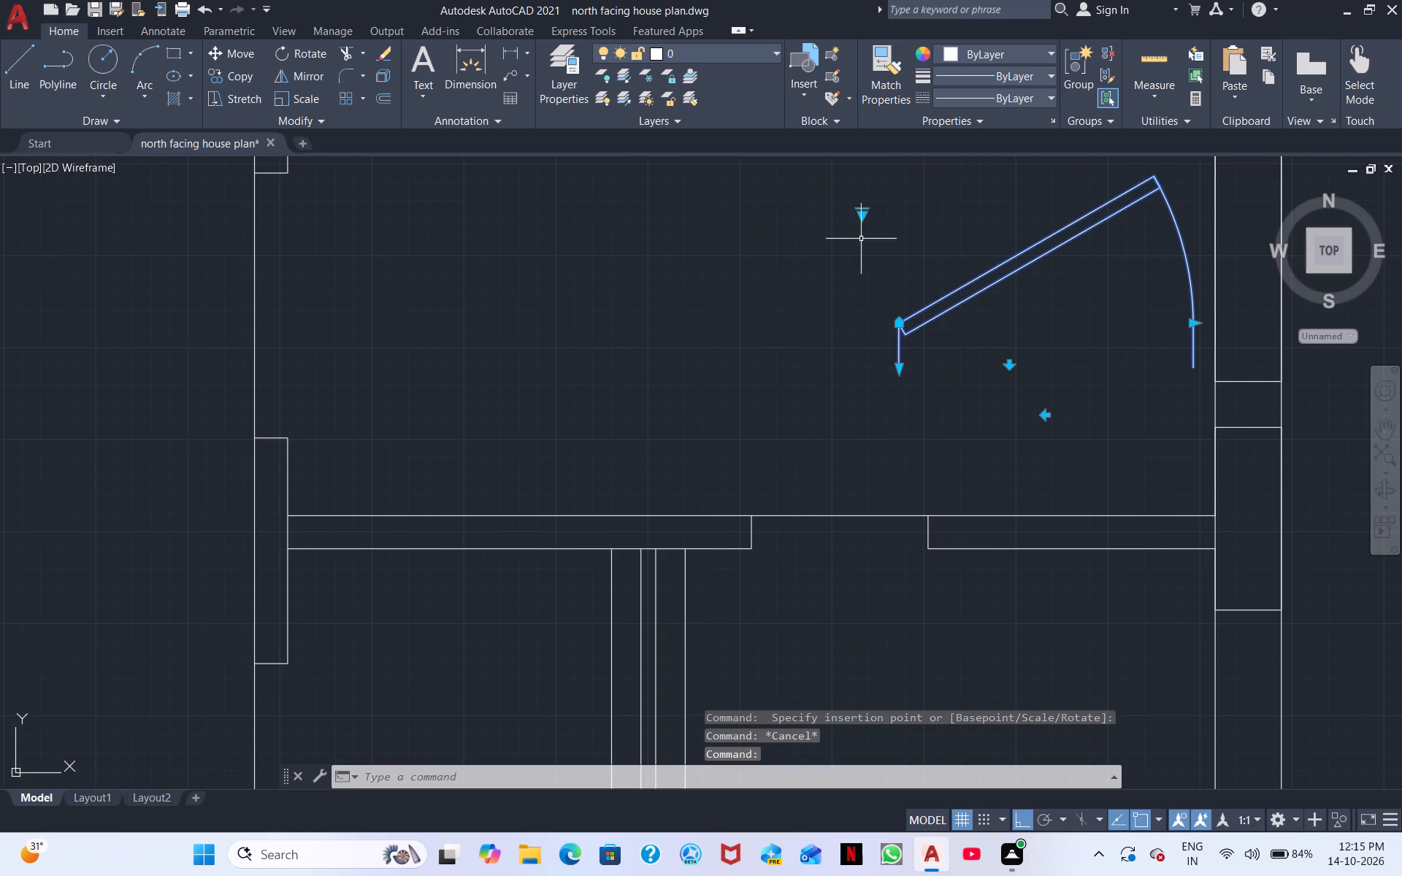
click(865, 213)
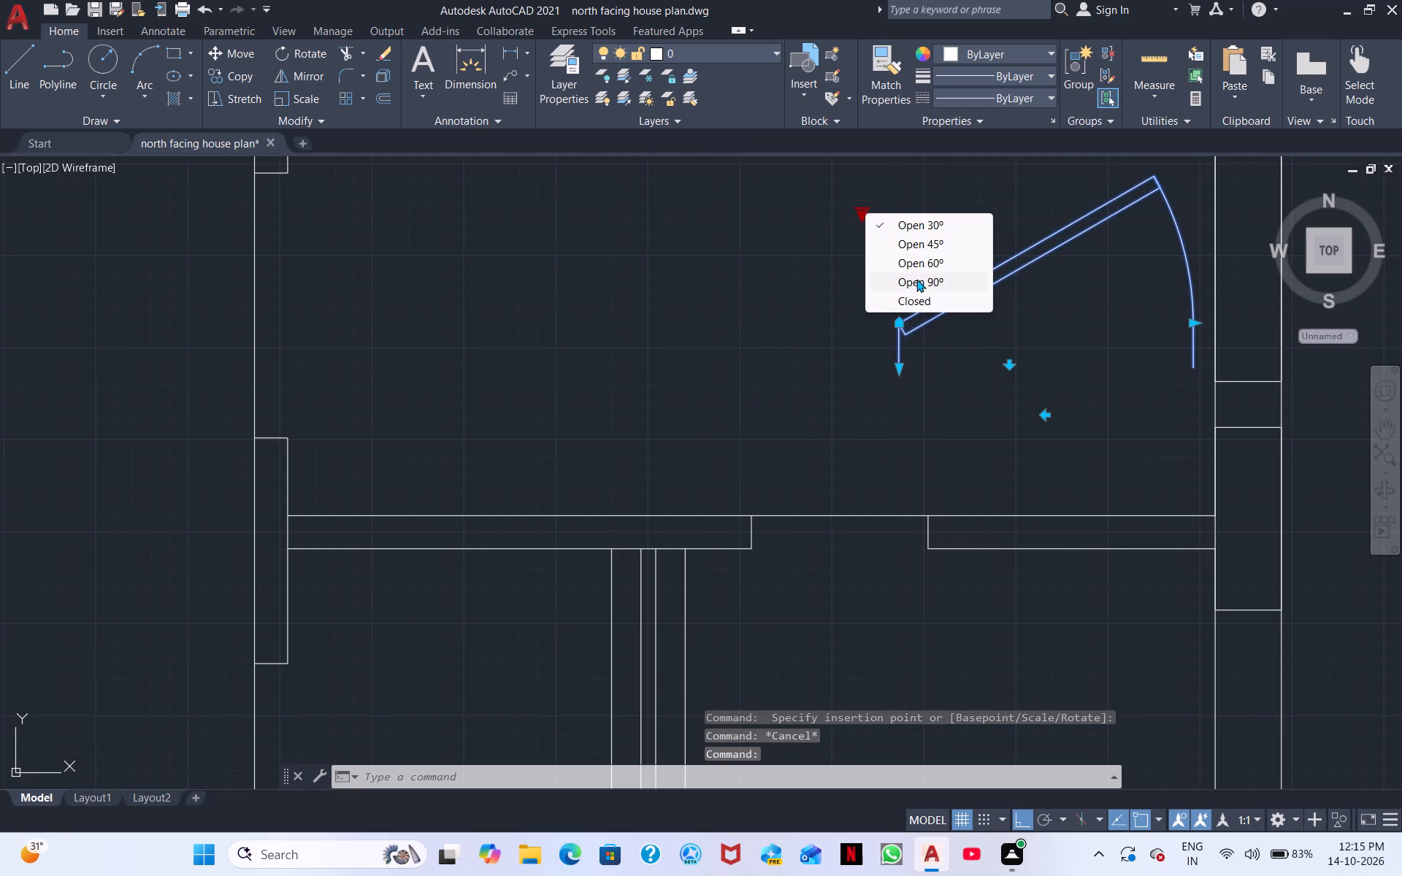
click(916, 279)
Copy the door about 10'-7" due west, into the passage between the kitchen and the northeast room.
scroll(905, 294, down, 1)
middle_drag(938, 340, 877, 416)
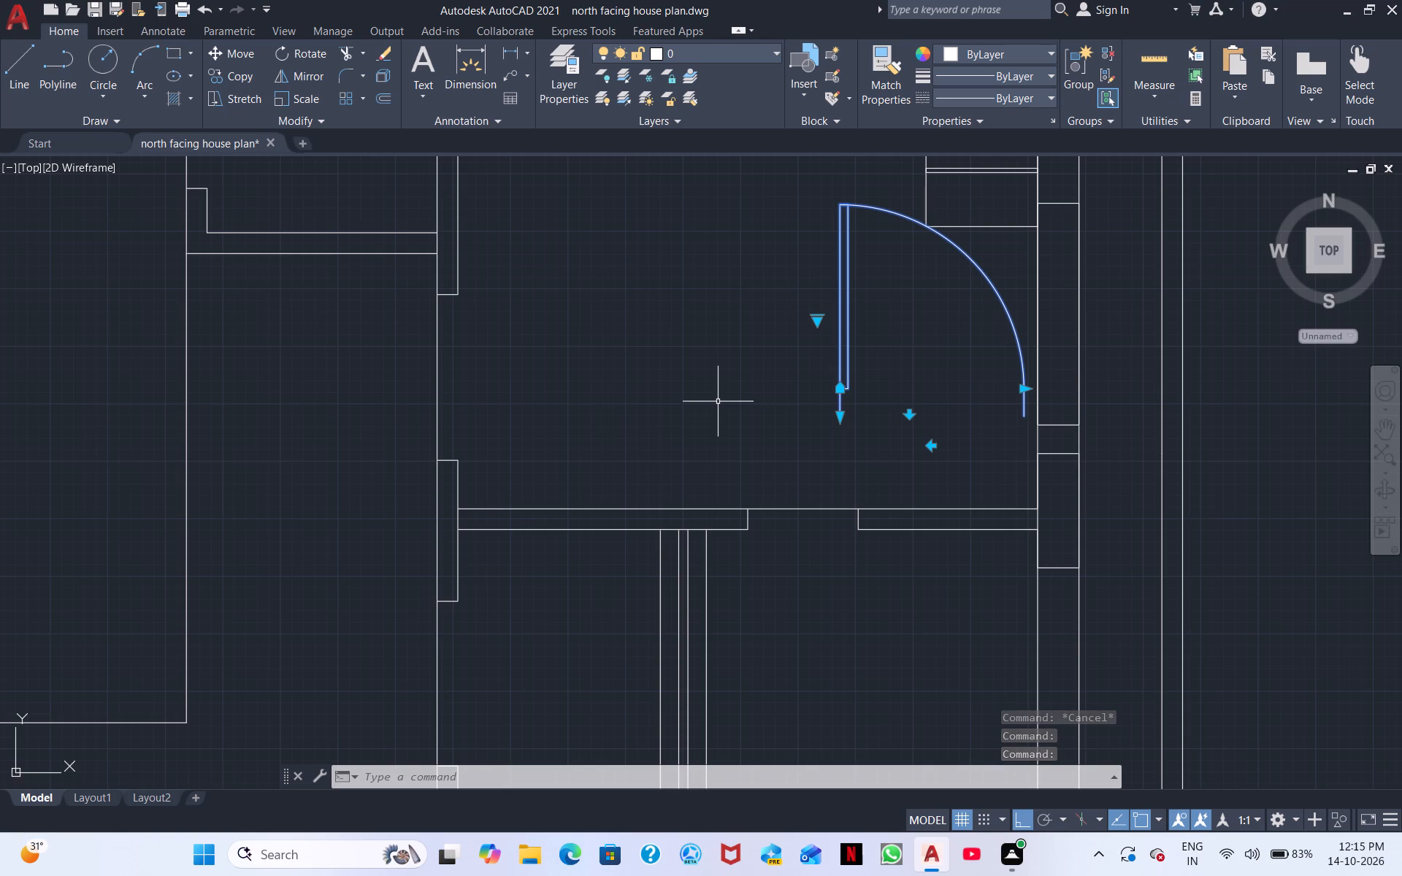
middle_drag(721, 374, 913, 451)
scroll(894, 433, down, 2)
scroll(732, 415, up, 1)
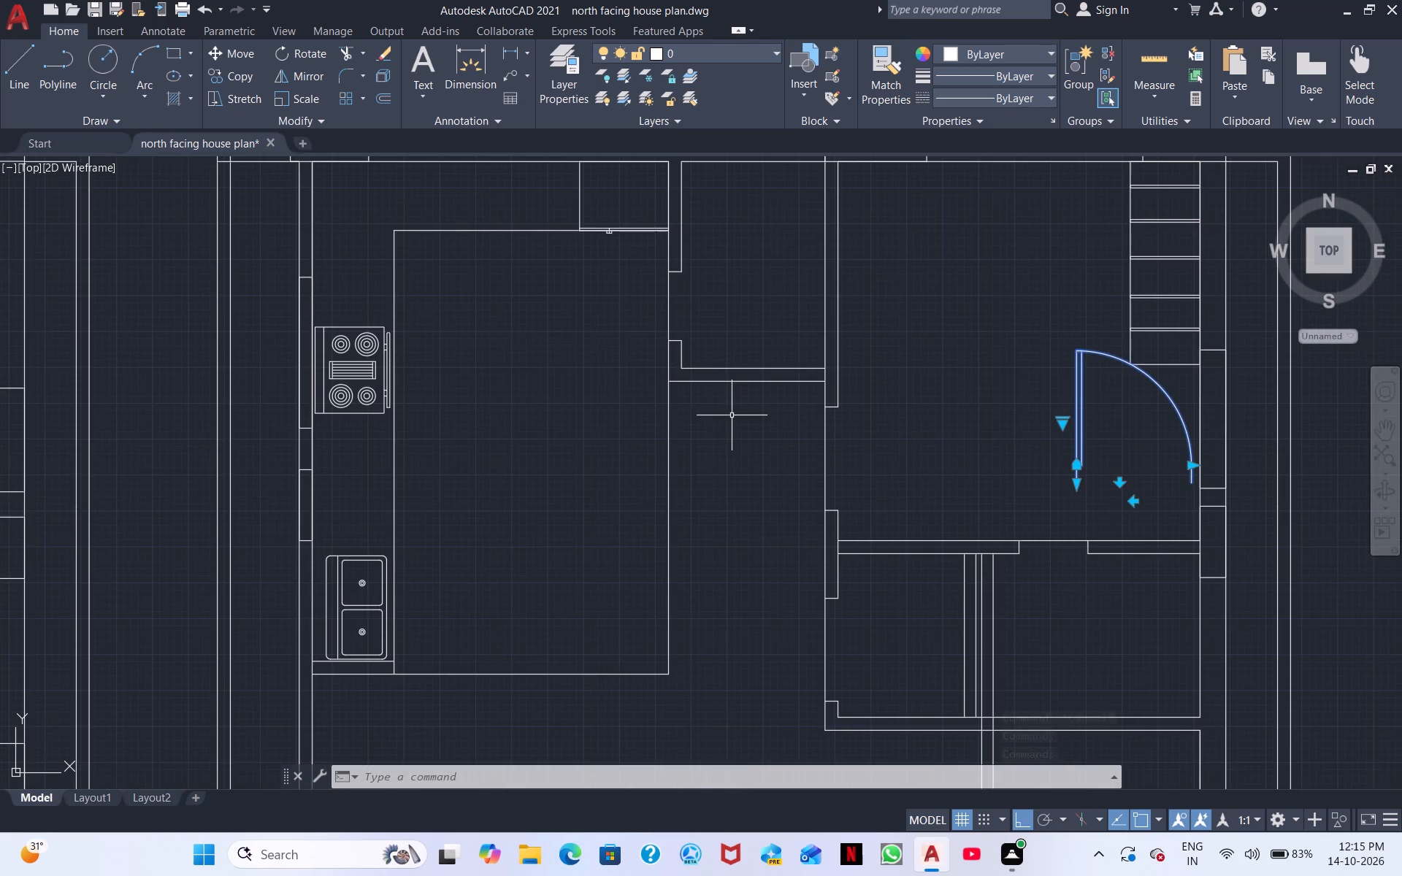
middle_drag(672, 409, 618, 536)
scroll(667, 476, up, 1)
middle_drag(678, 474, 681, 512)
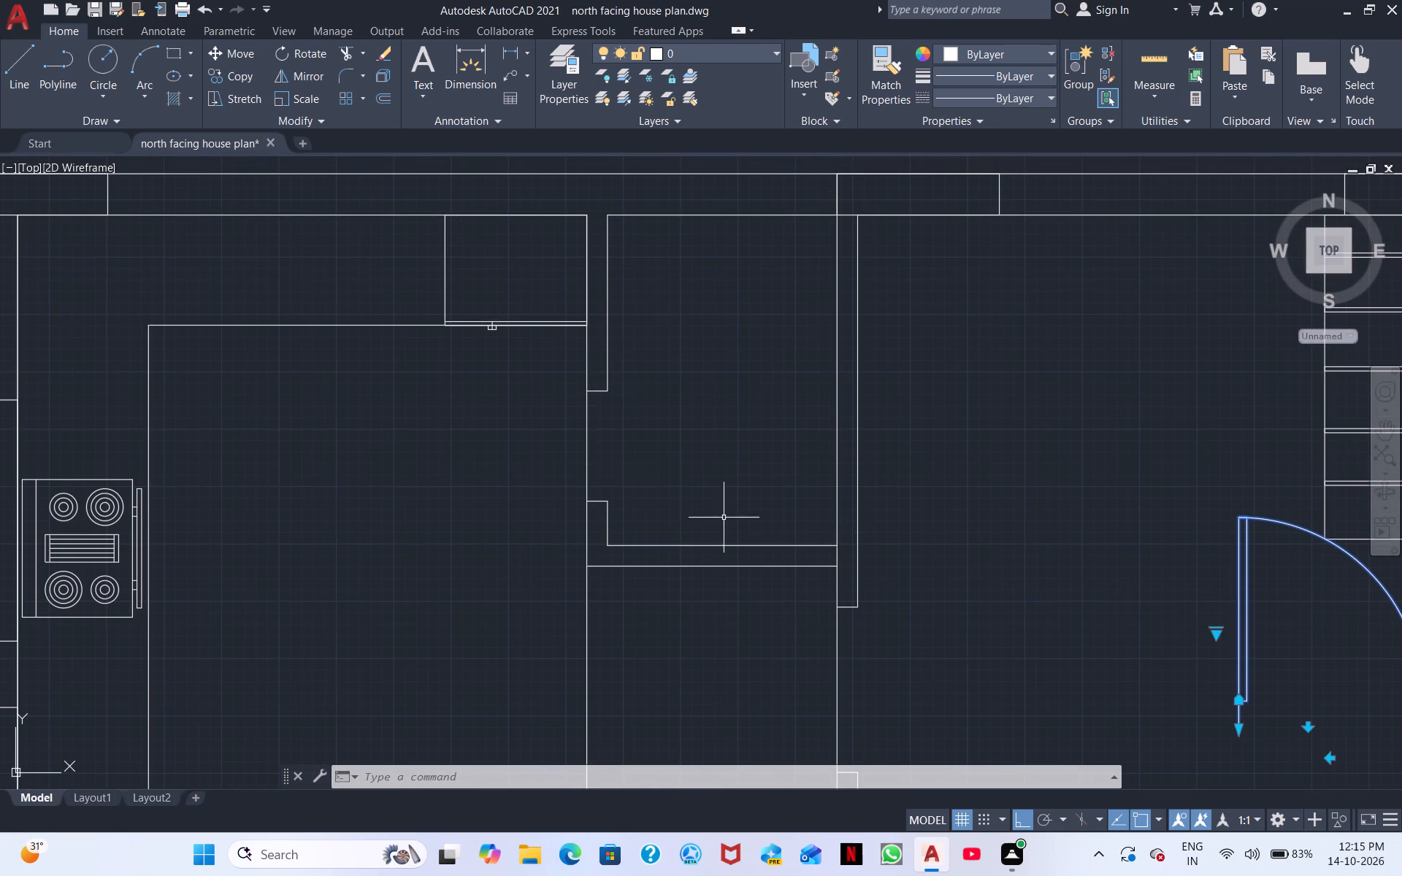
right_click(1262, 611)
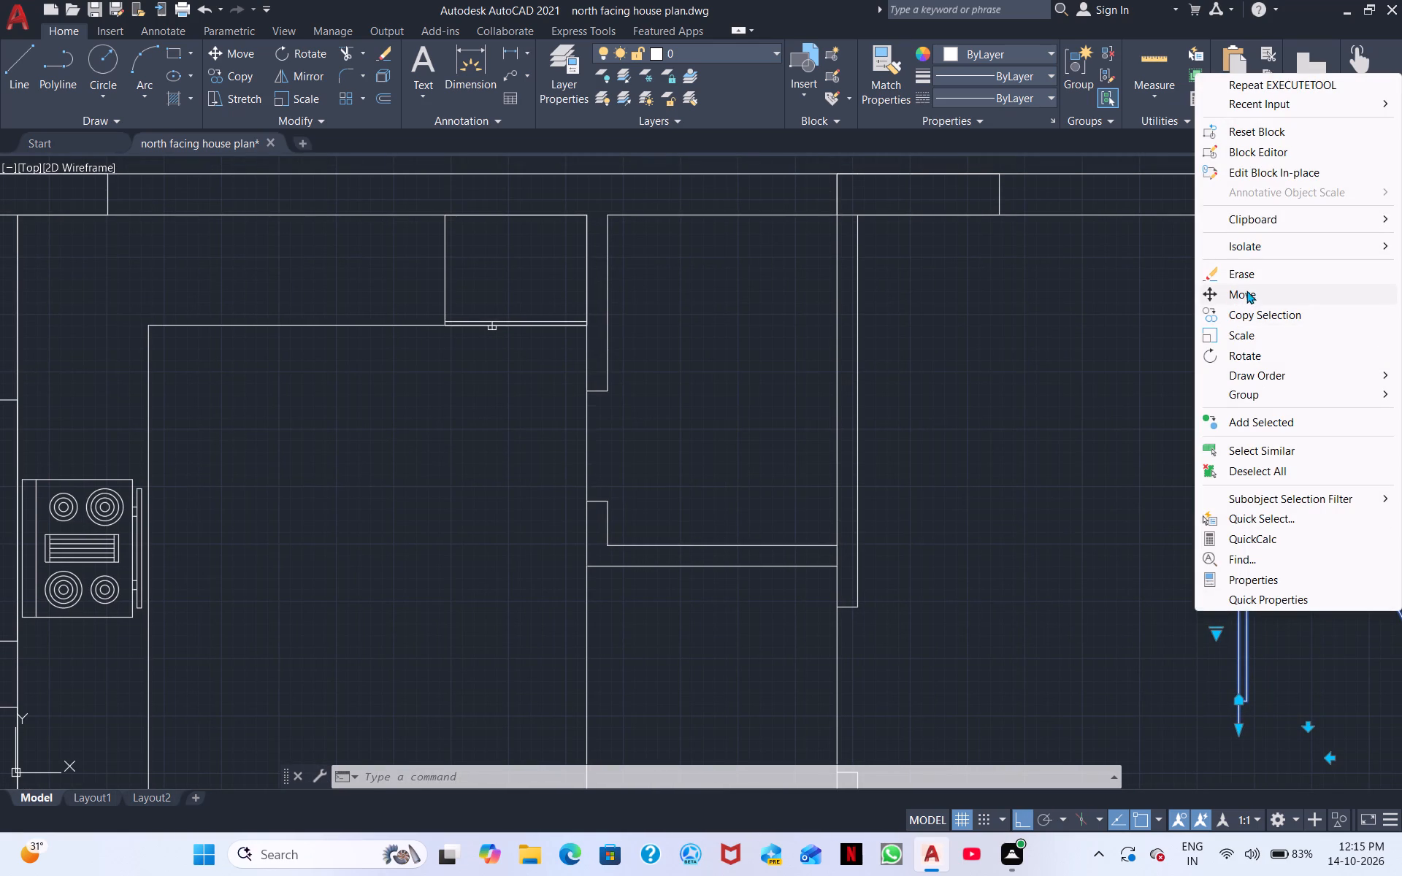
click(1249, 311)
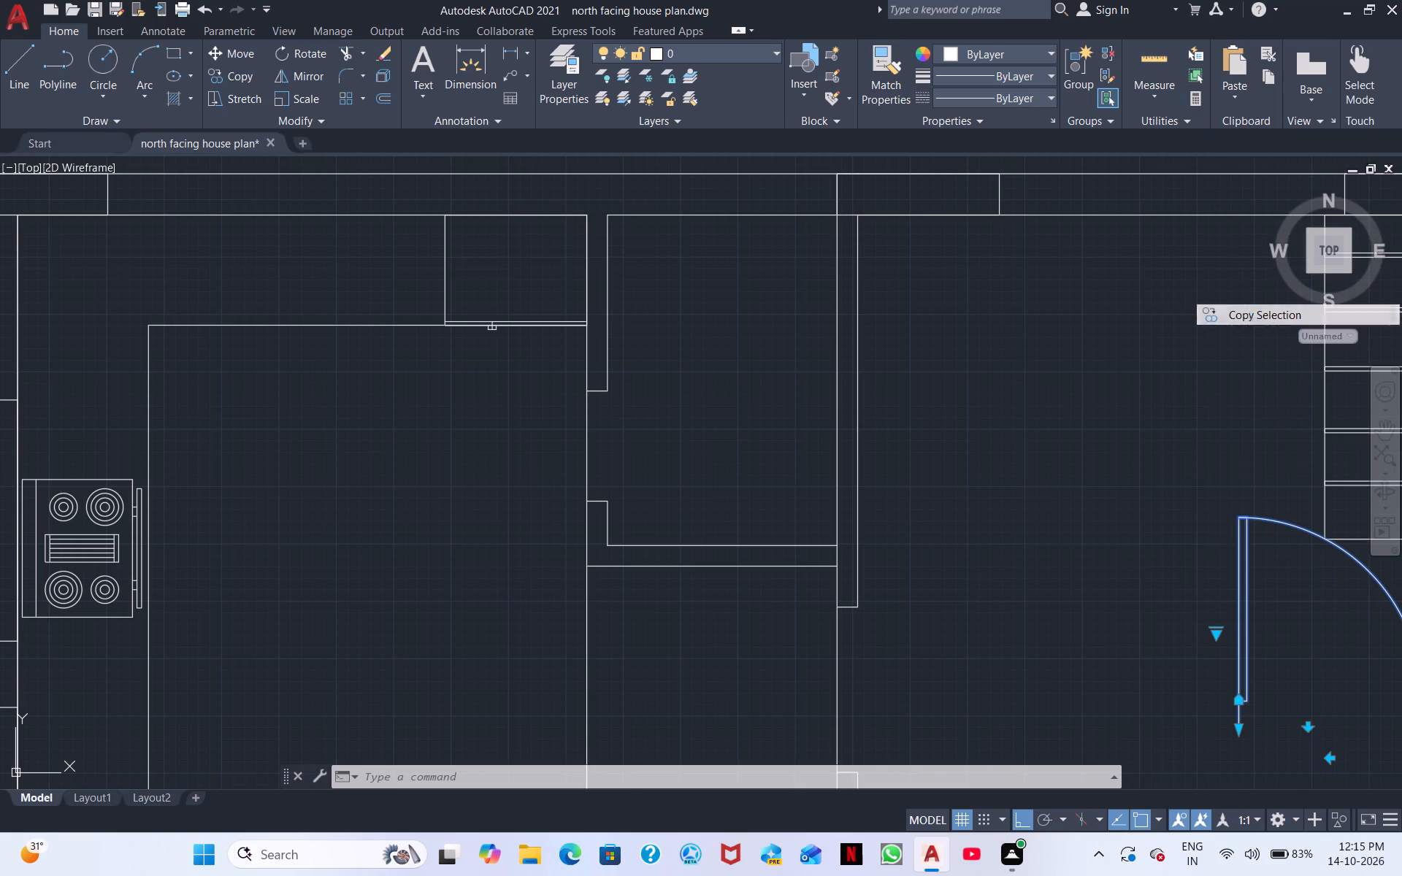
click(1243, 609)
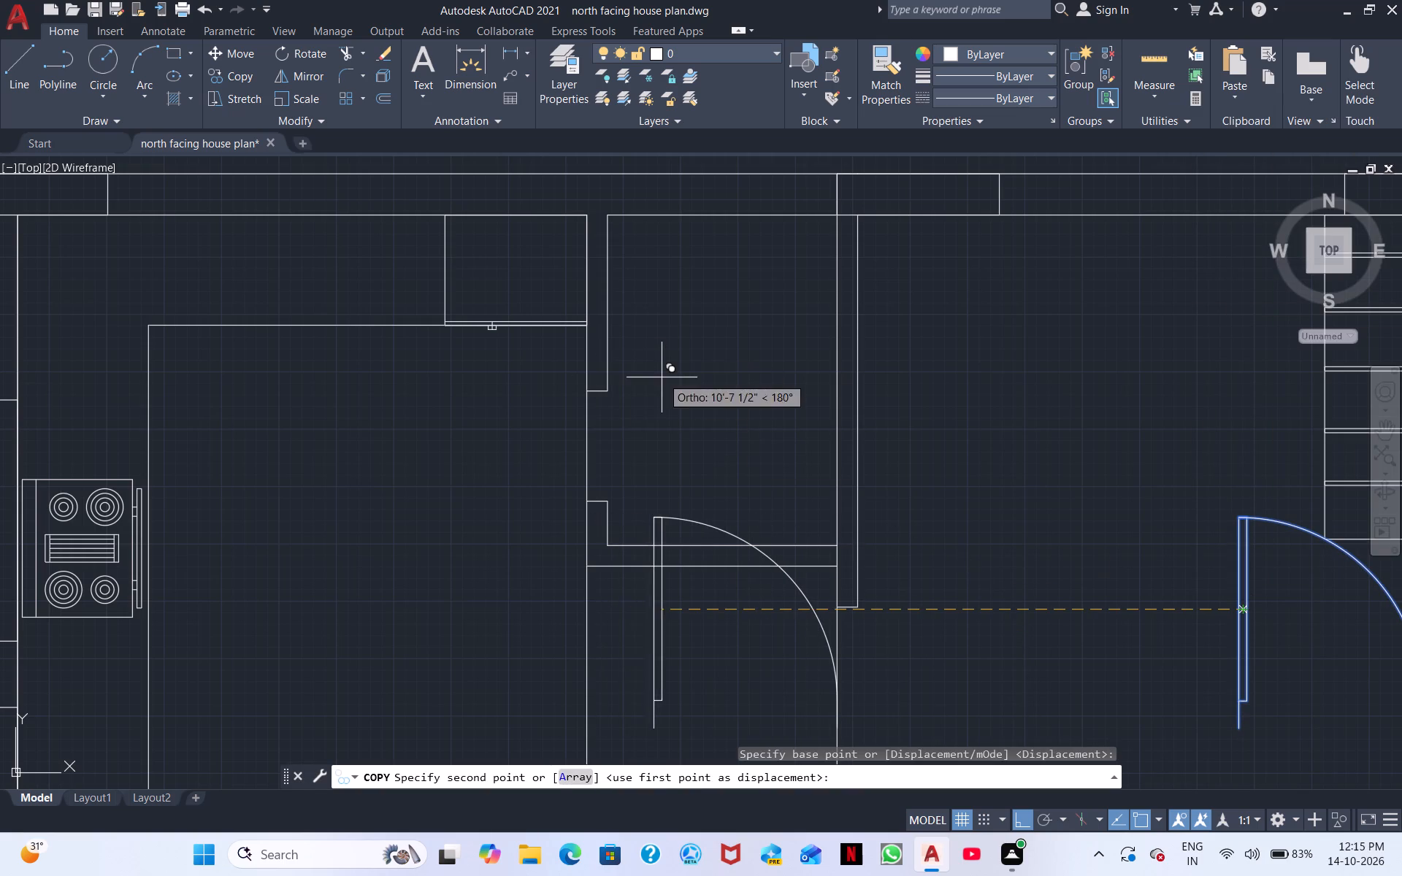
click(662, 377)
key(Escape)
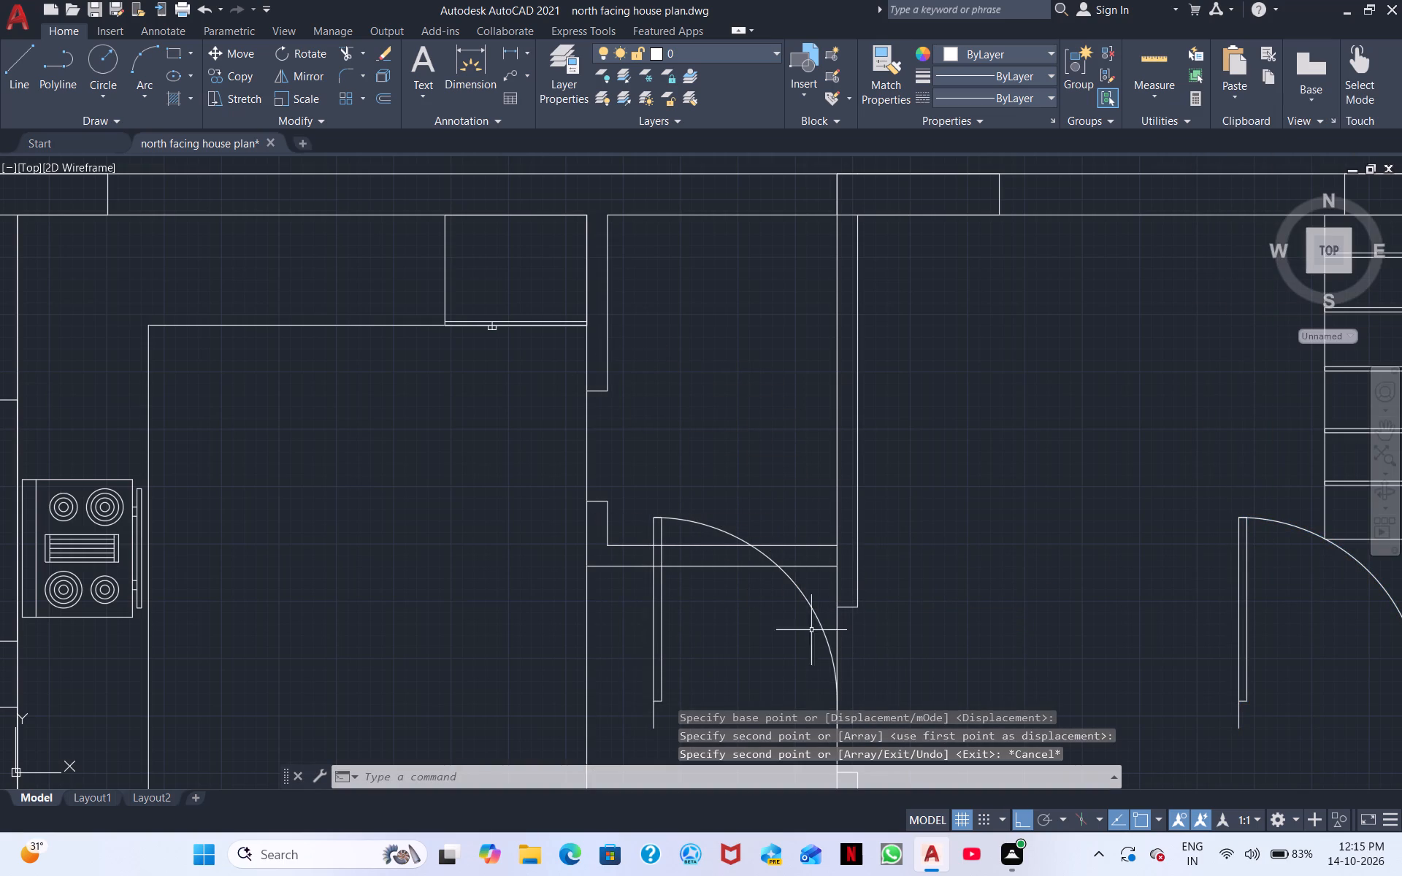
Rotate the copied door 270° about the south end of its west jamb so its leaf lies horizontally.
click(671, 656)
click(614, 612)
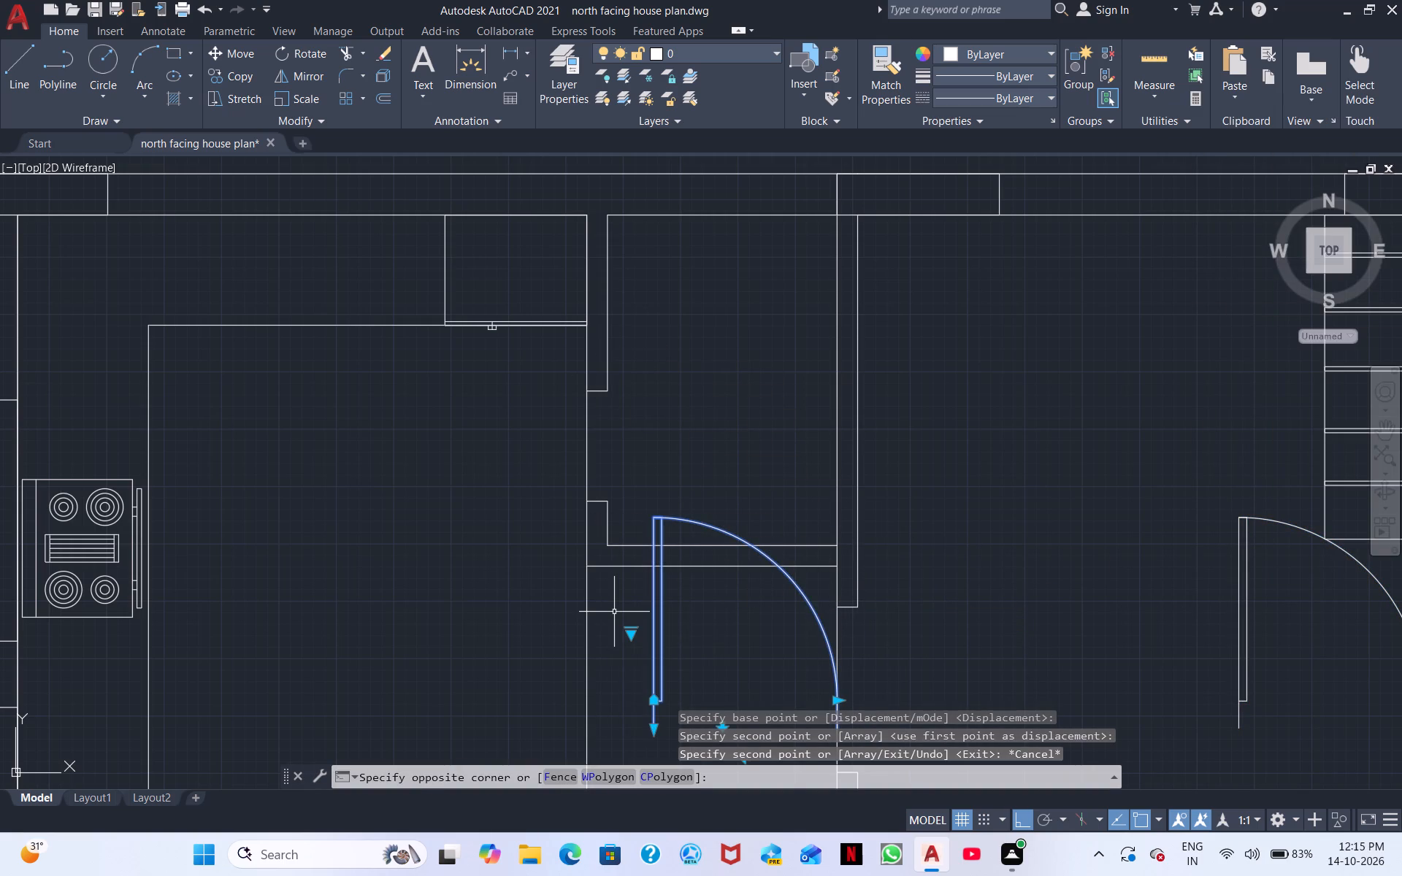
right_click(613, 612)
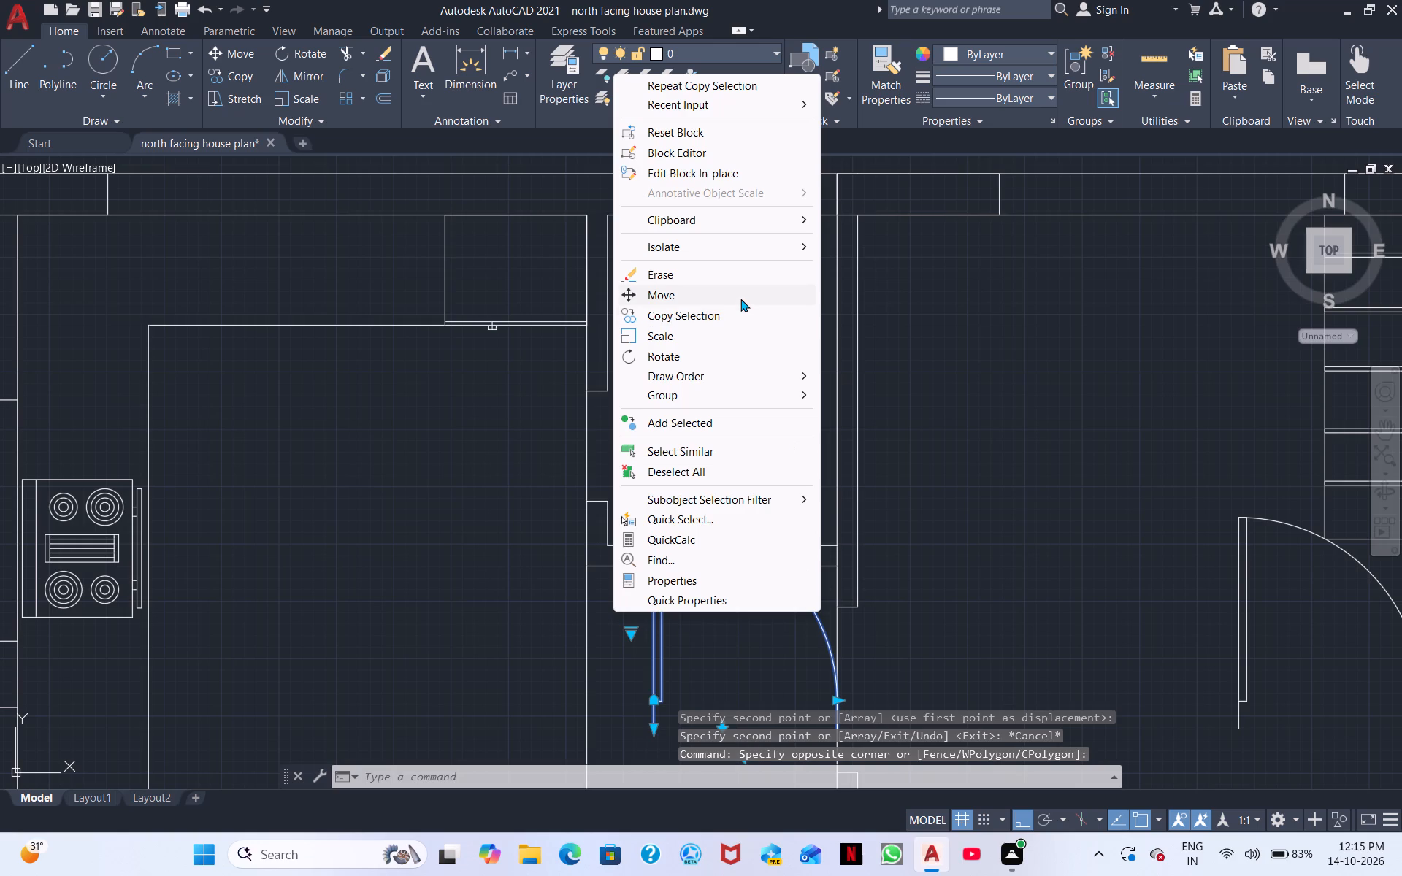
click(716, 355)
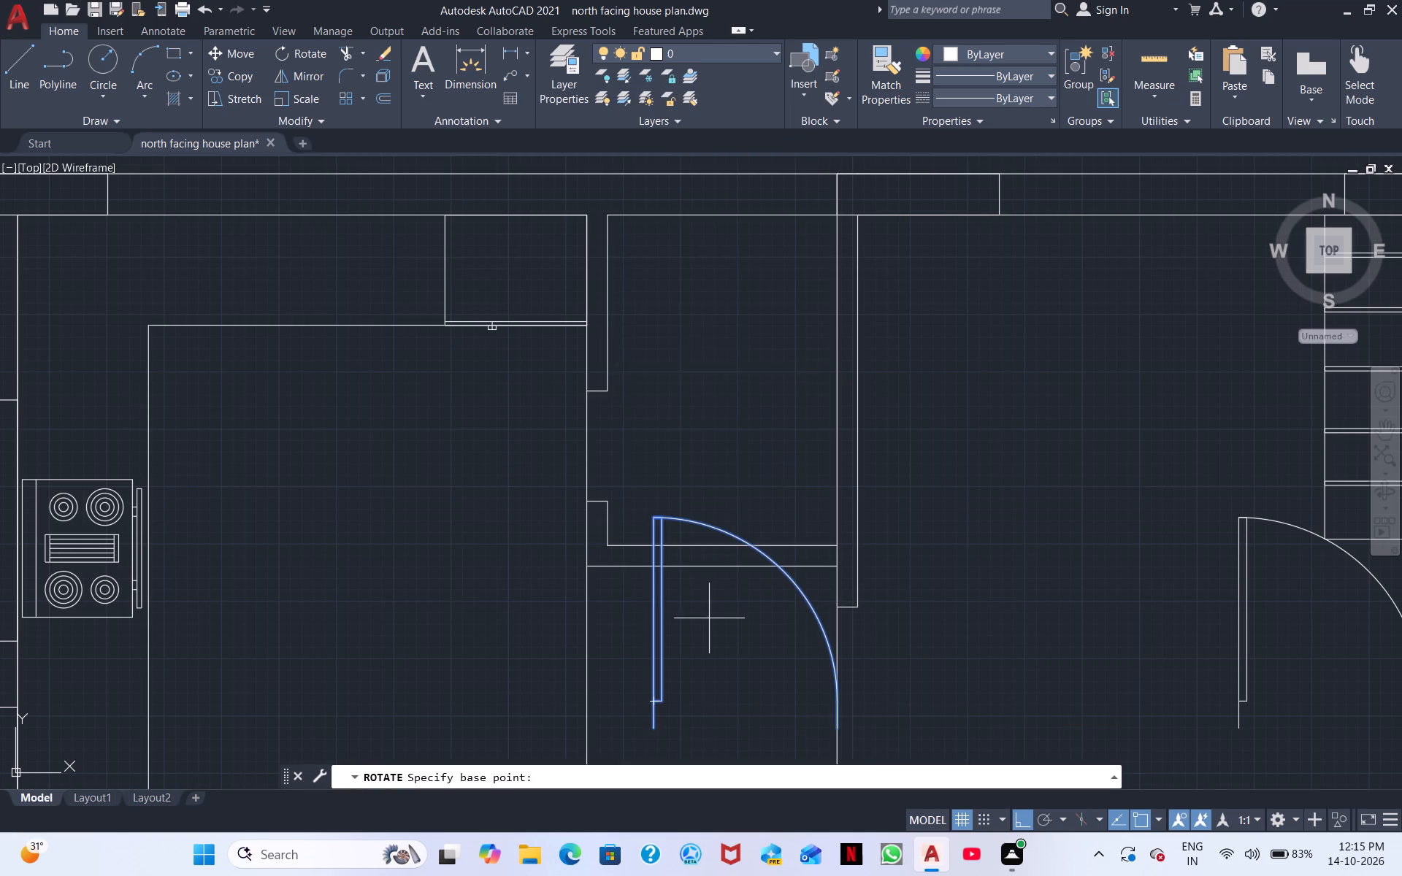
middle_drag(709, 618, 745, 470)
click(686, 576)
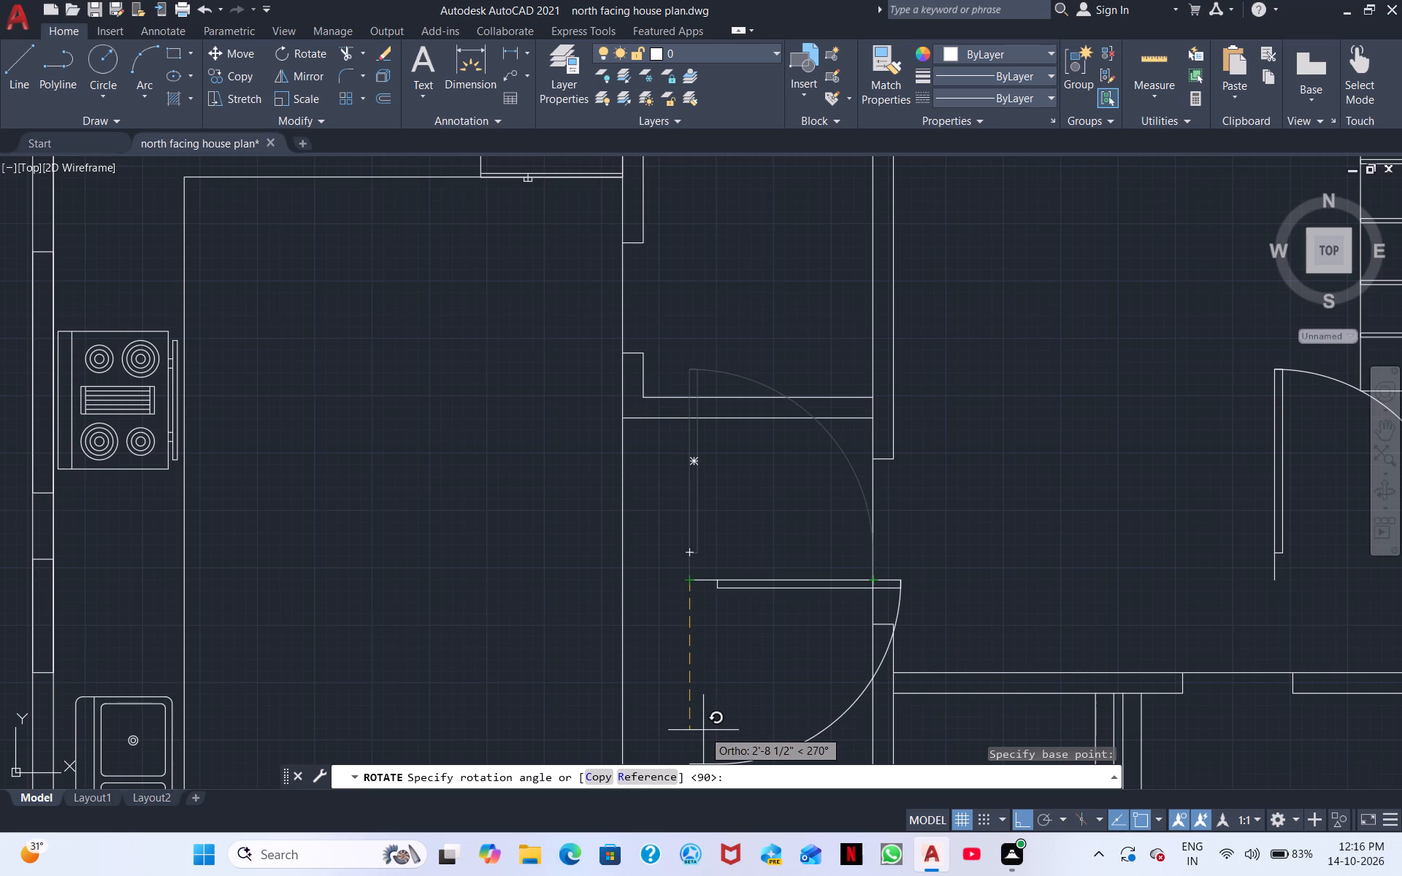
middle_drag(702, 727, 746, 542)
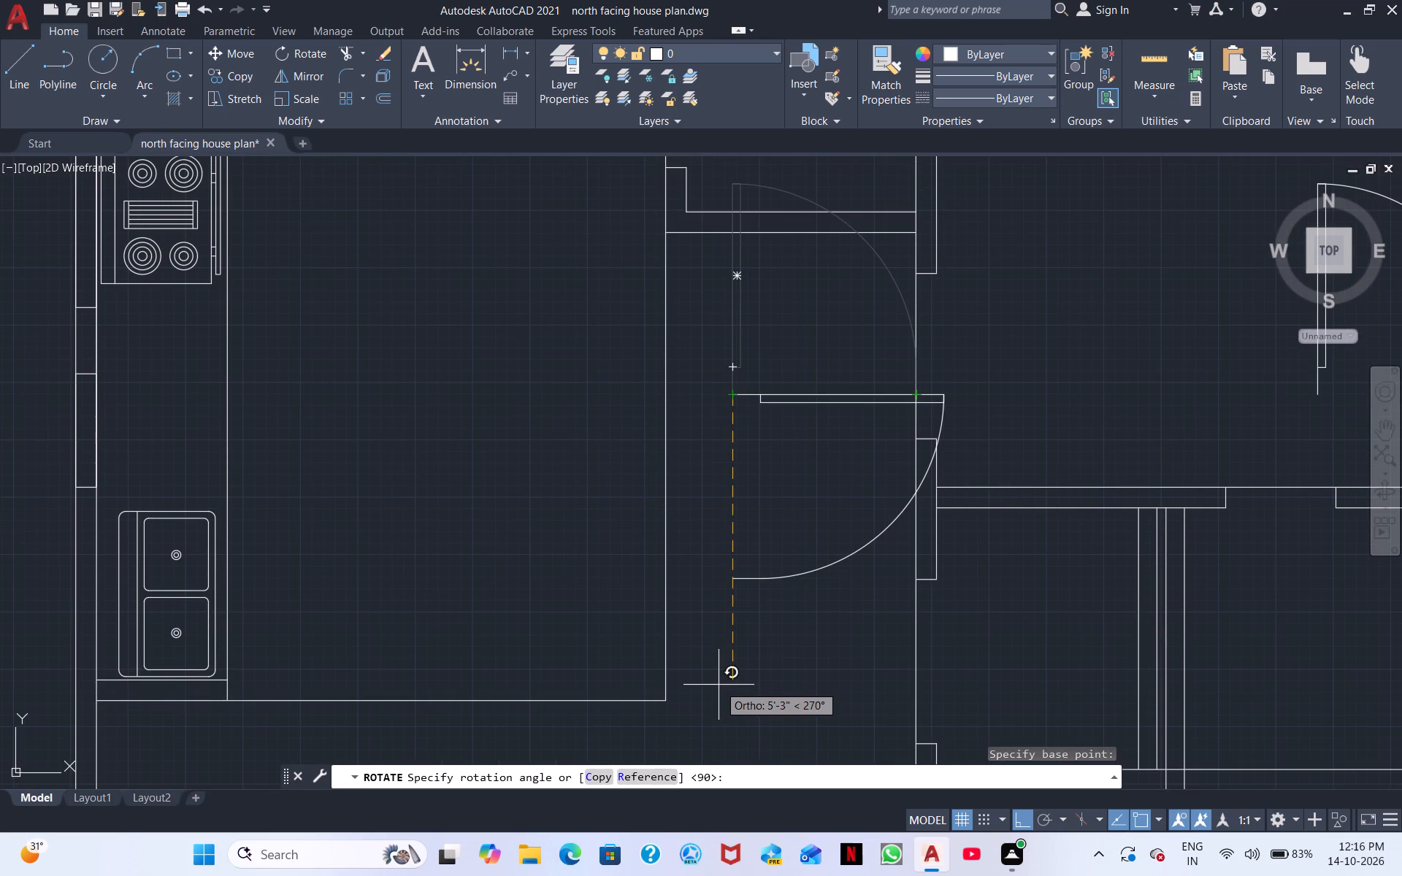
click(719, 685)
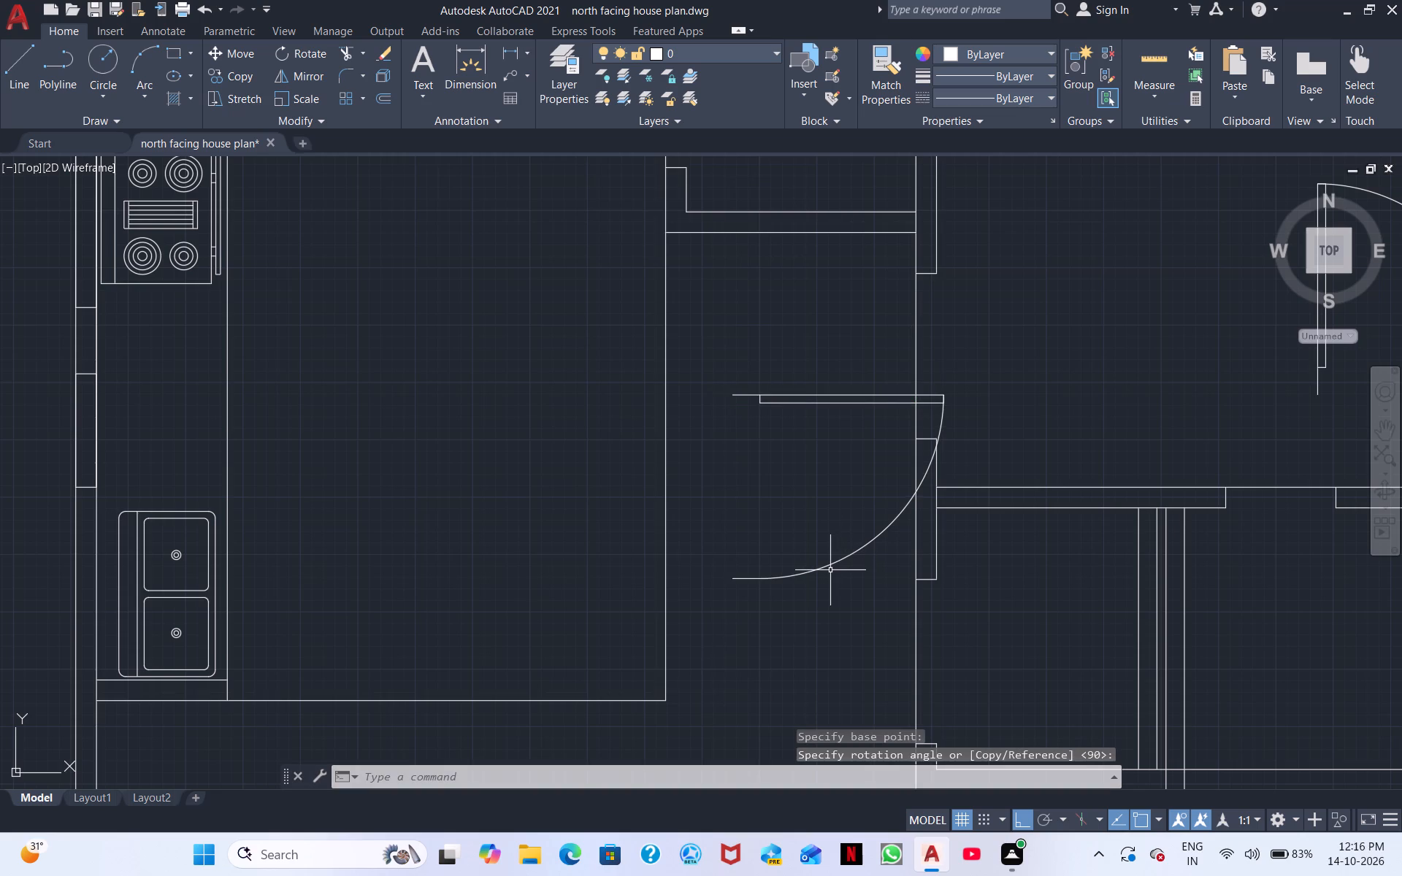
Mirror the rotated door northward across its horizontal leaf line, keeping the source object.
click(840, 606)
click(738, 378)
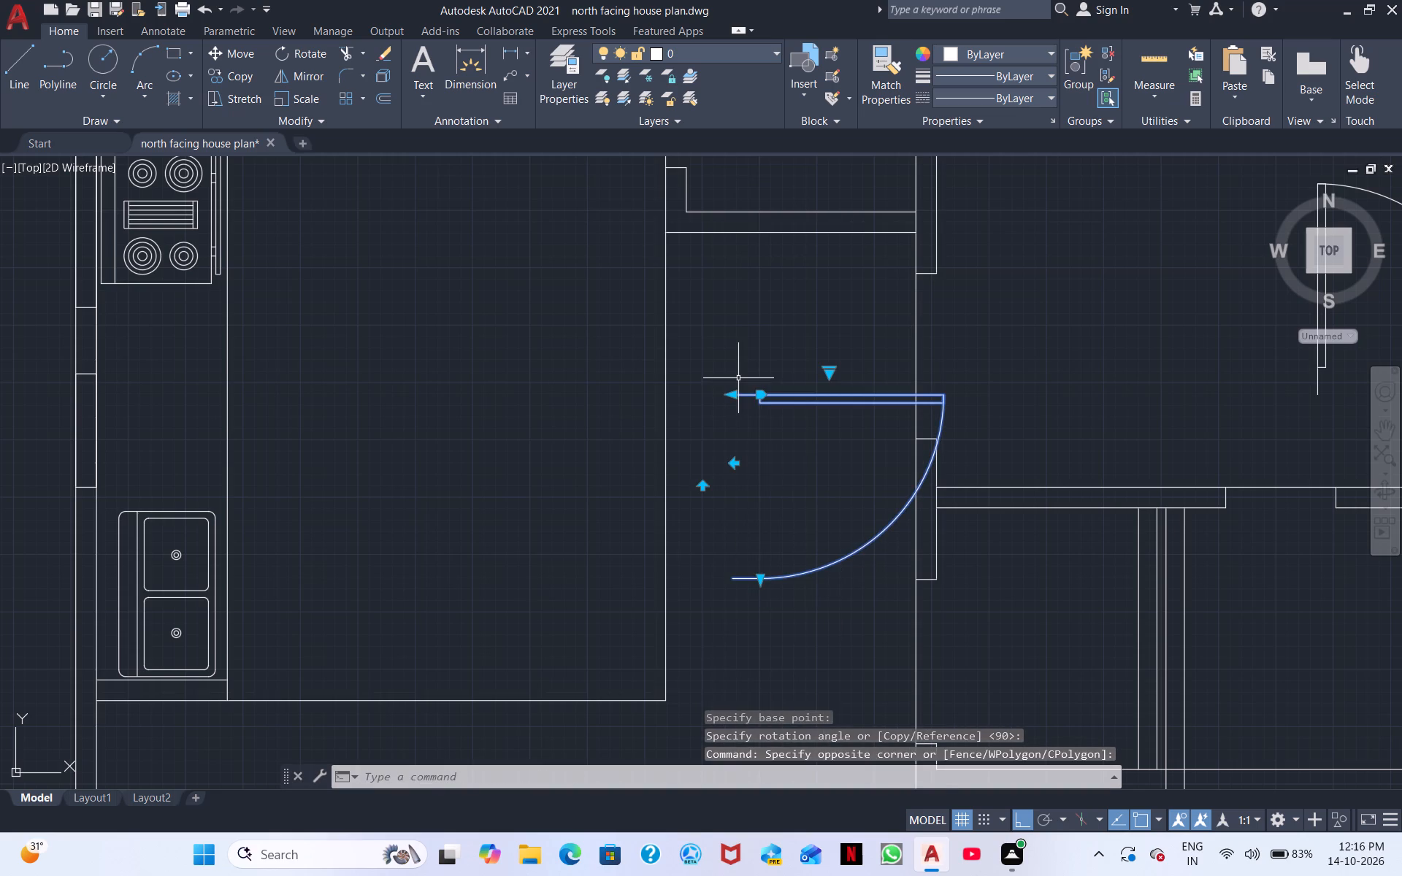
right_click(738, 378)
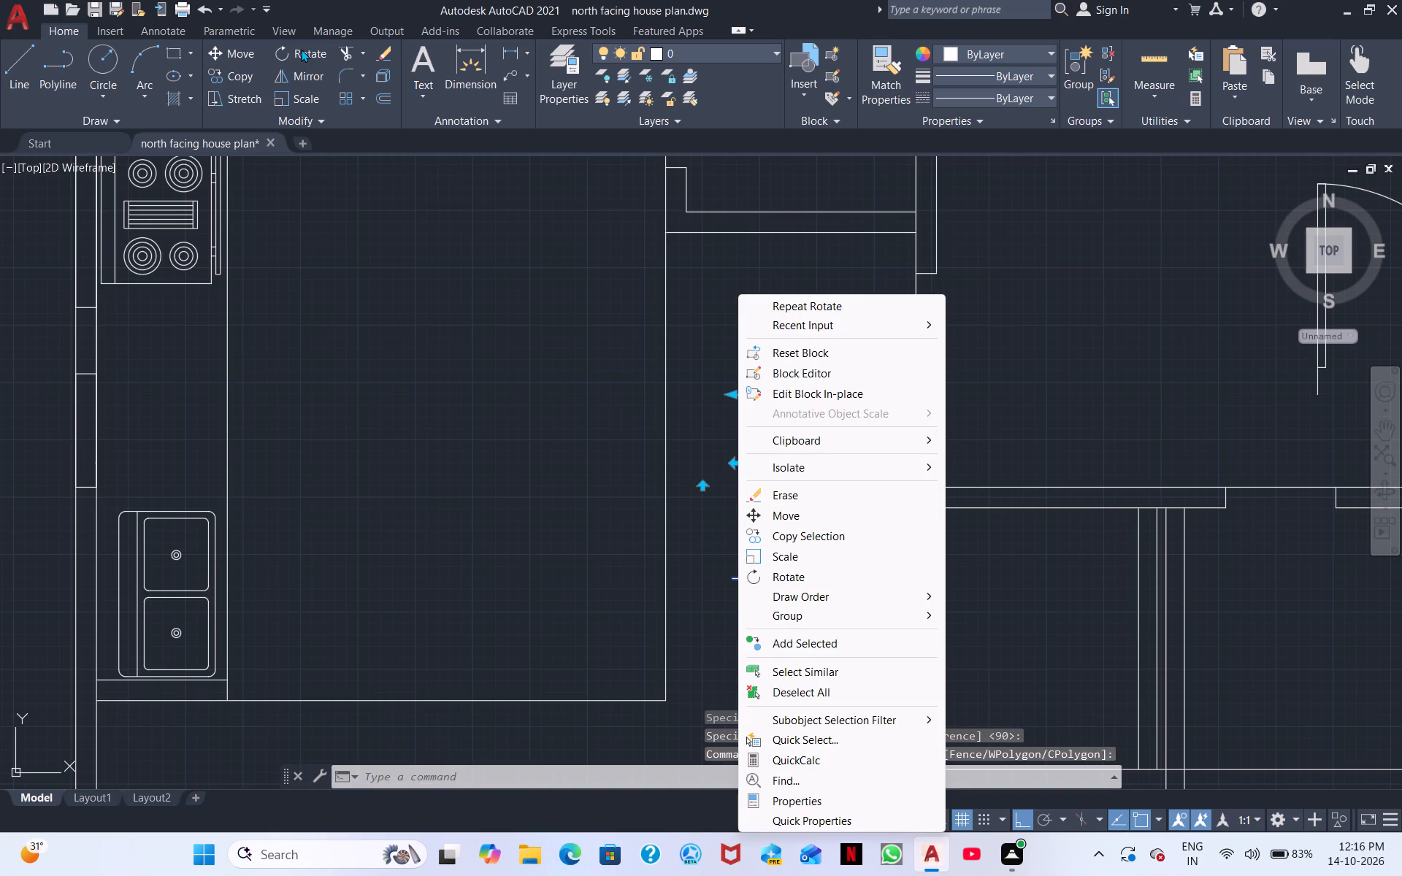
click(291, 74)
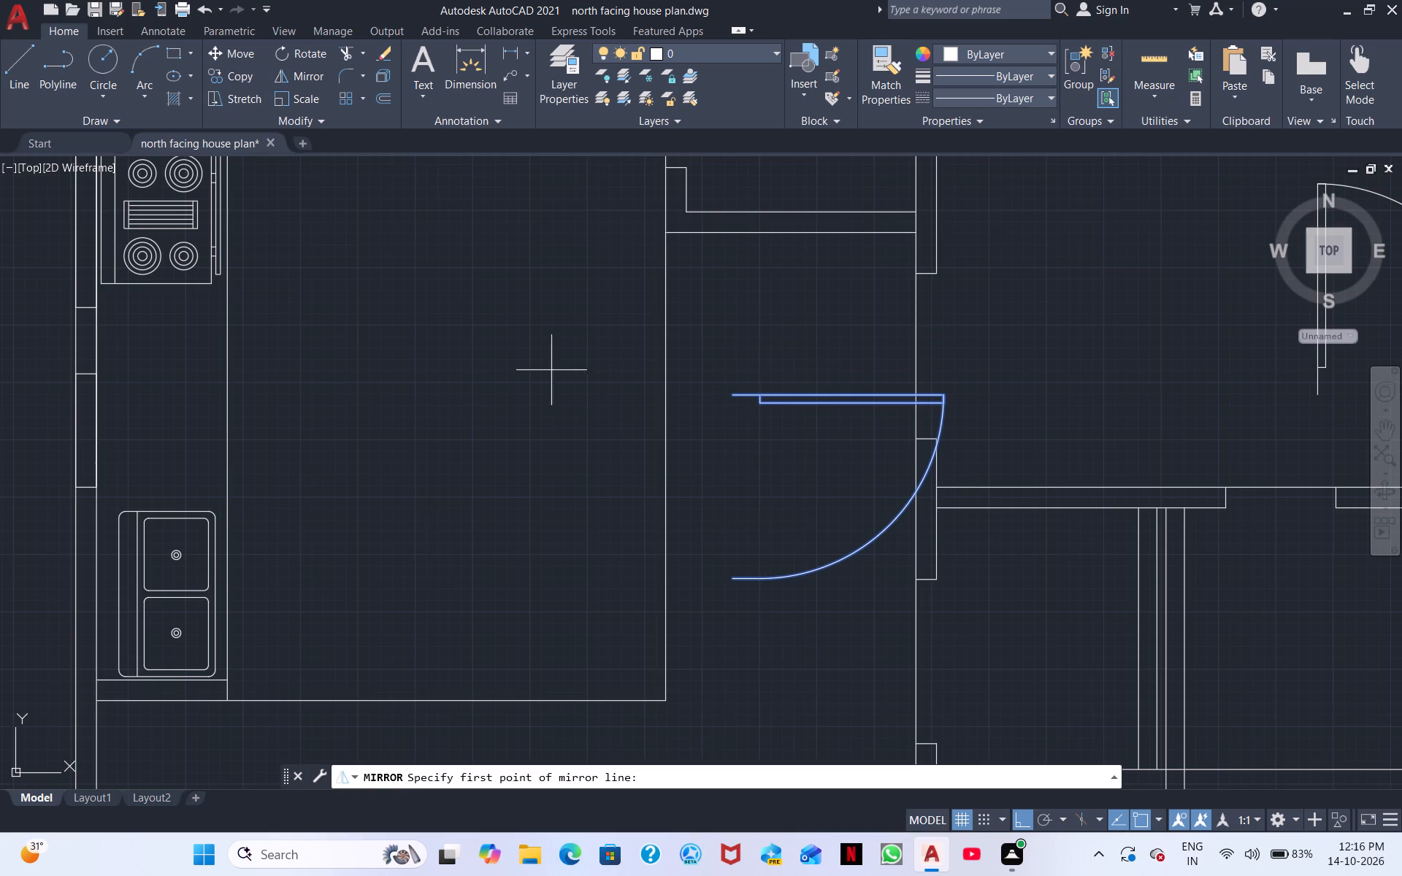
click(727, 394)
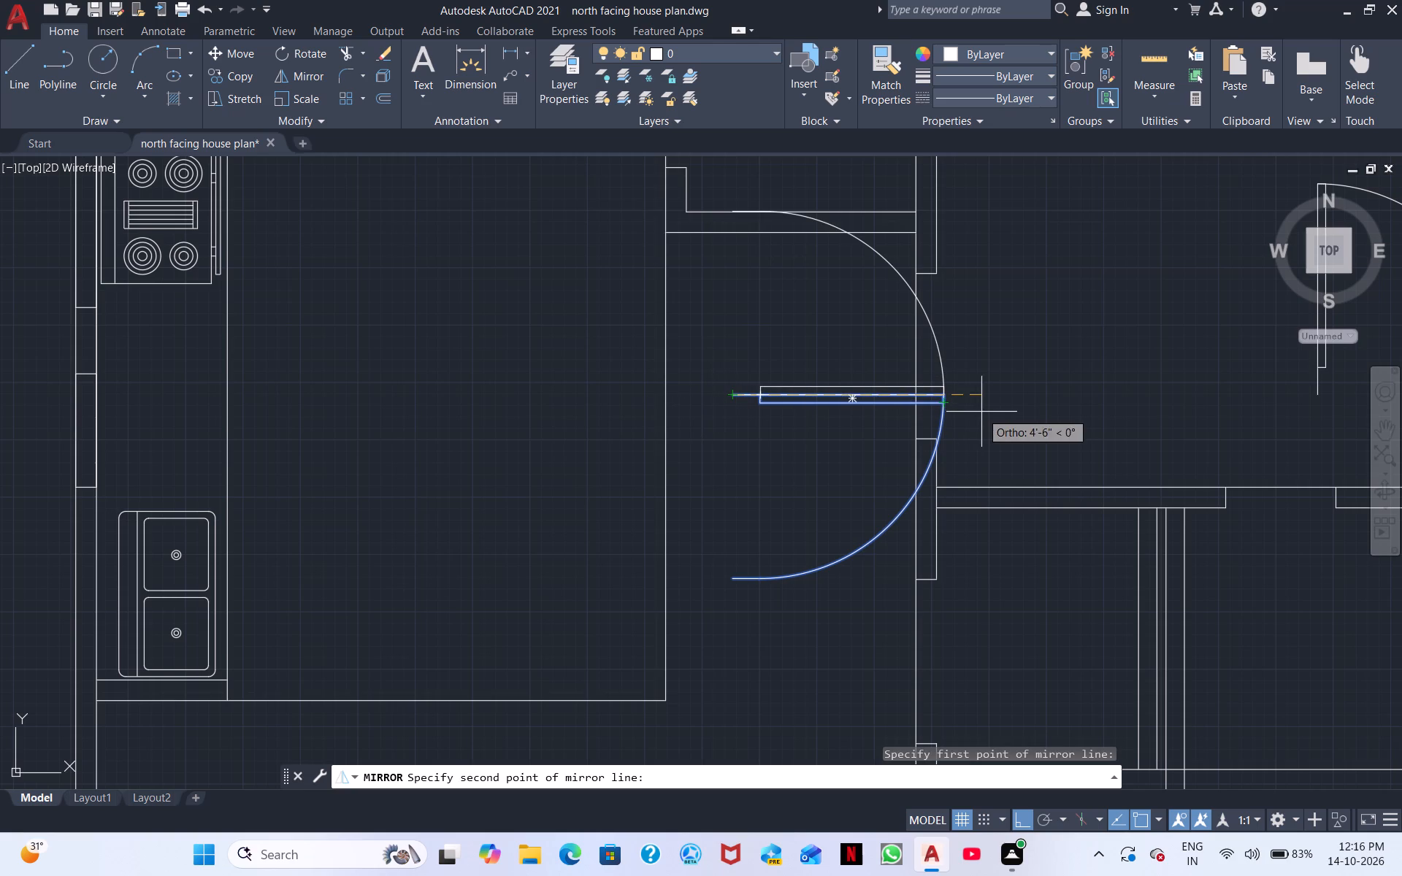
click(943, 392)
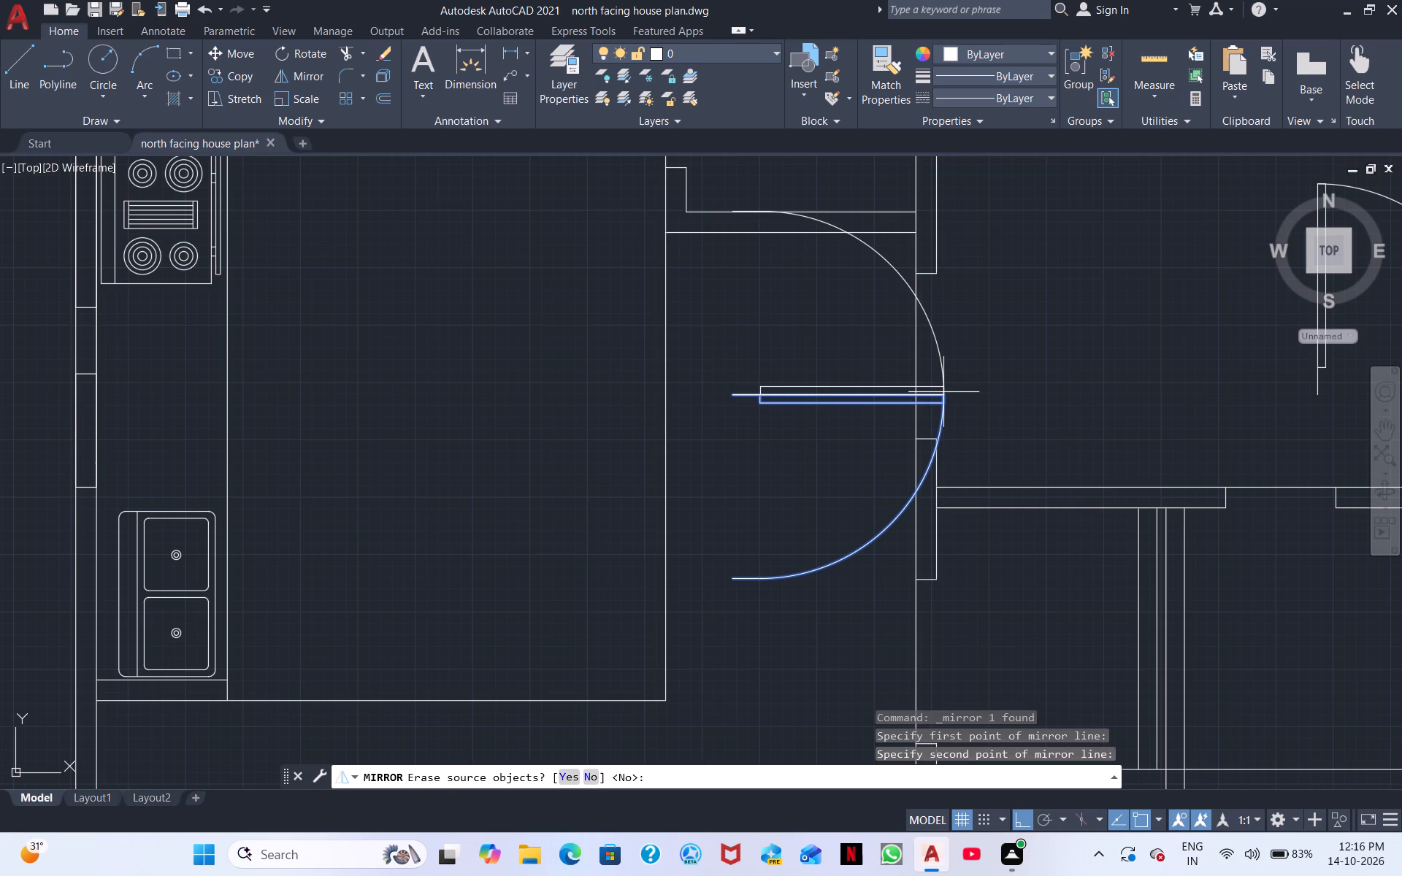
right_click(943, 392)
click(979, 402)
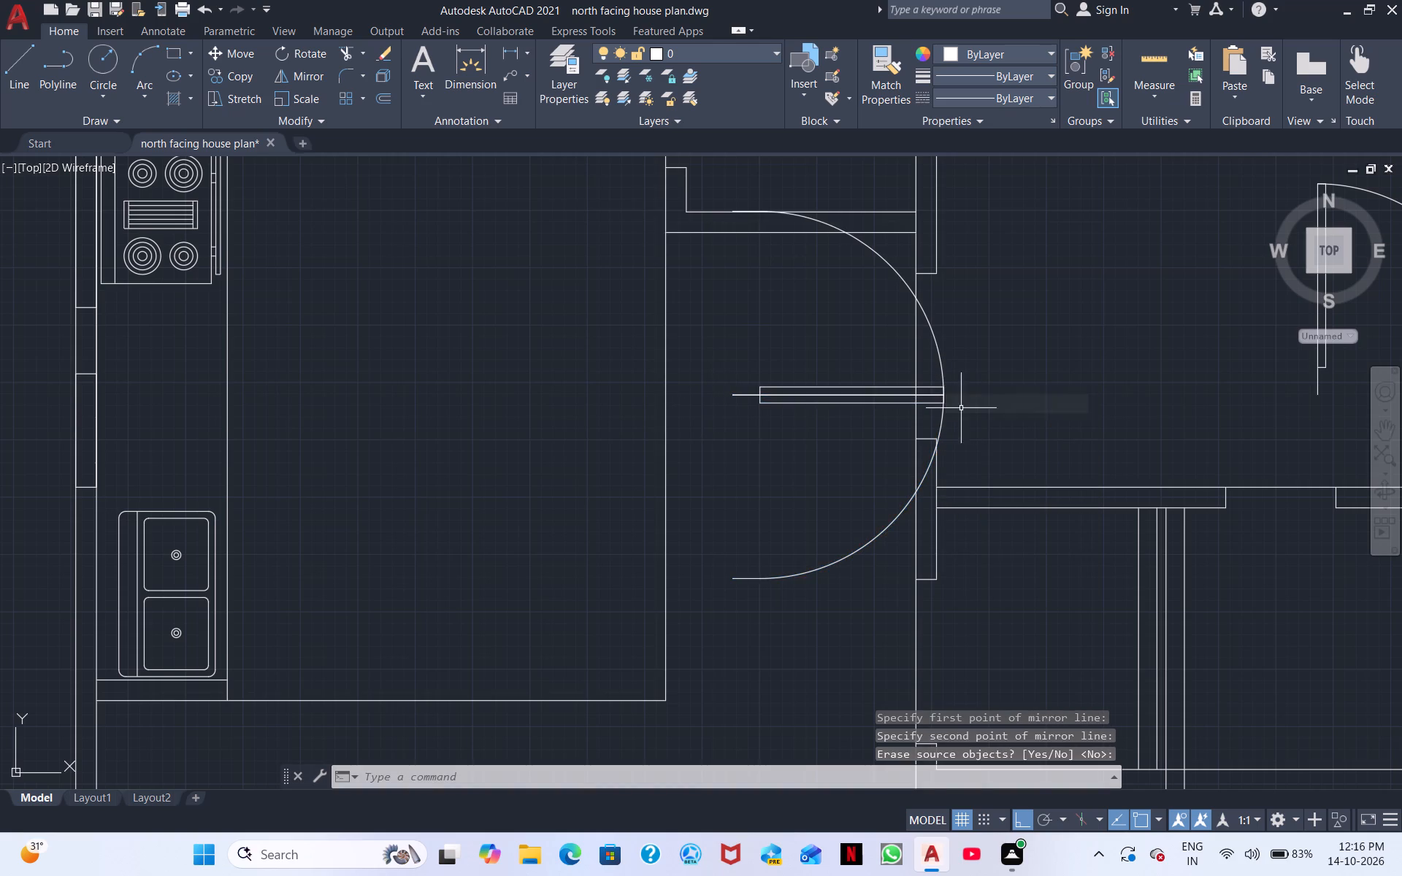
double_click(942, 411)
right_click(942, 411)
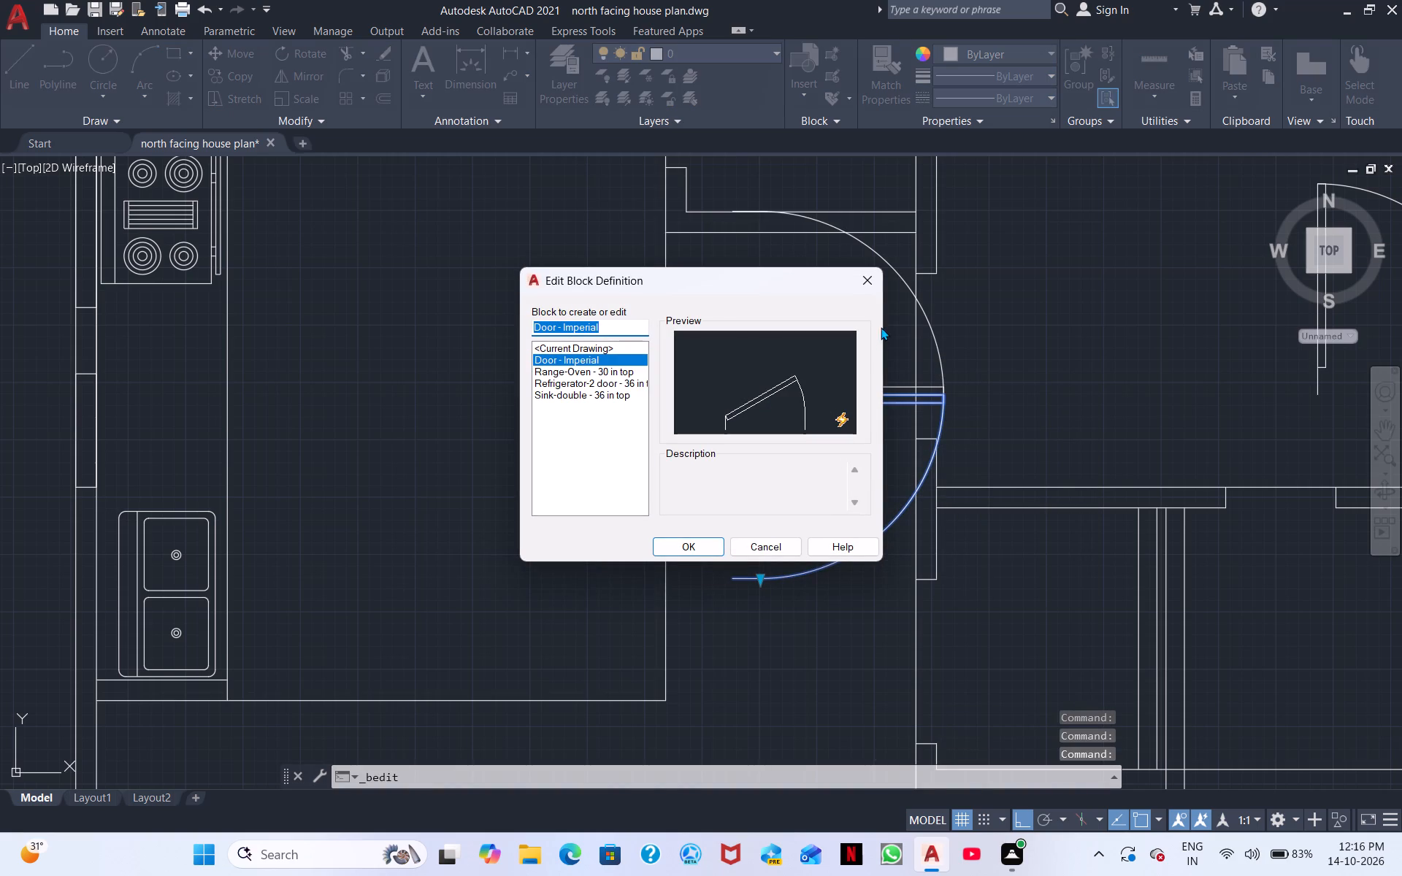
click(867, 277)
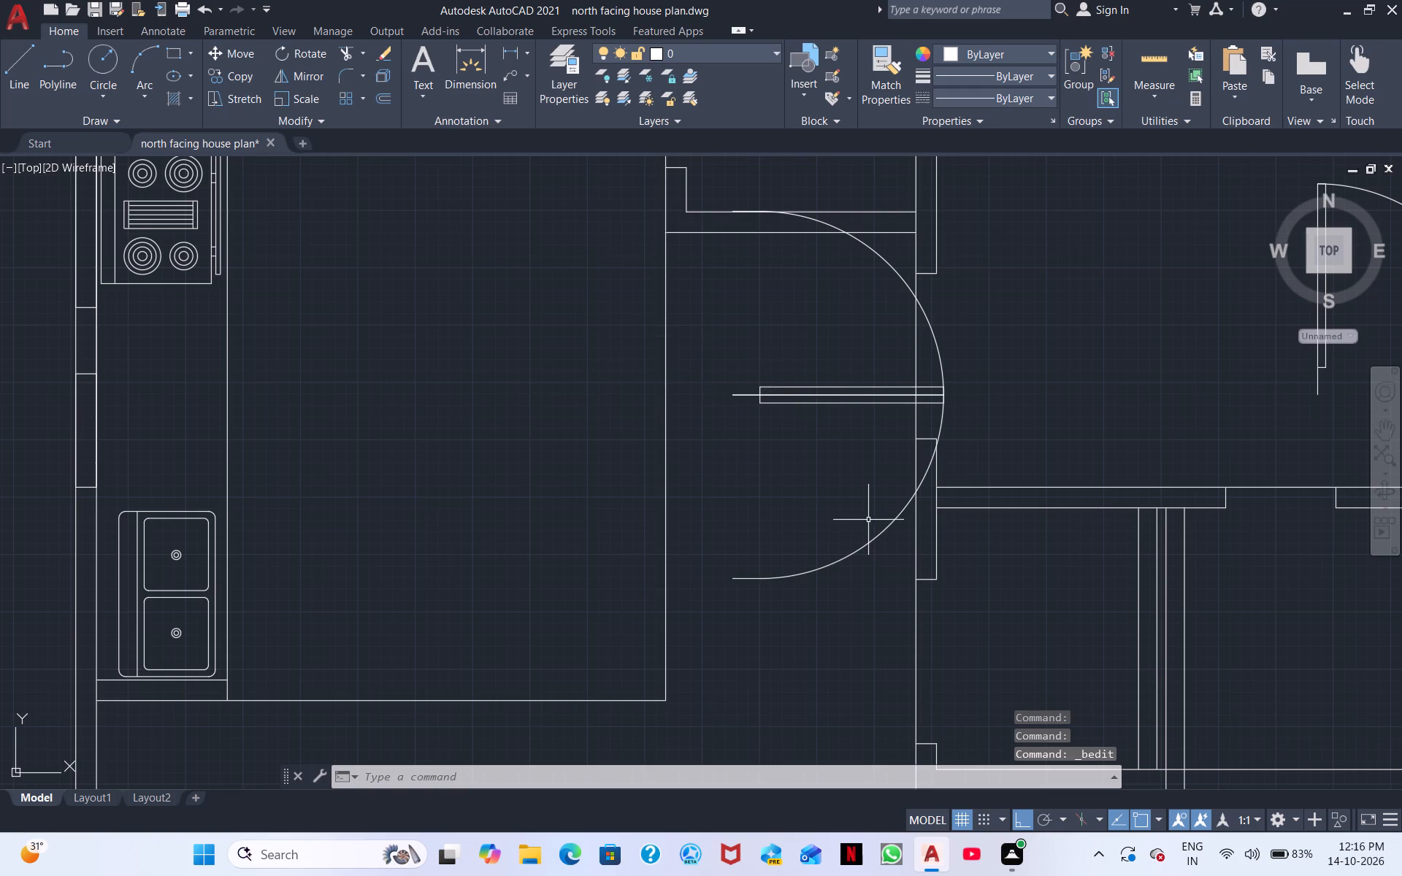
Erase the southern, source door of the mirrored pair.
click(874, 539)
right_click(873, 539)
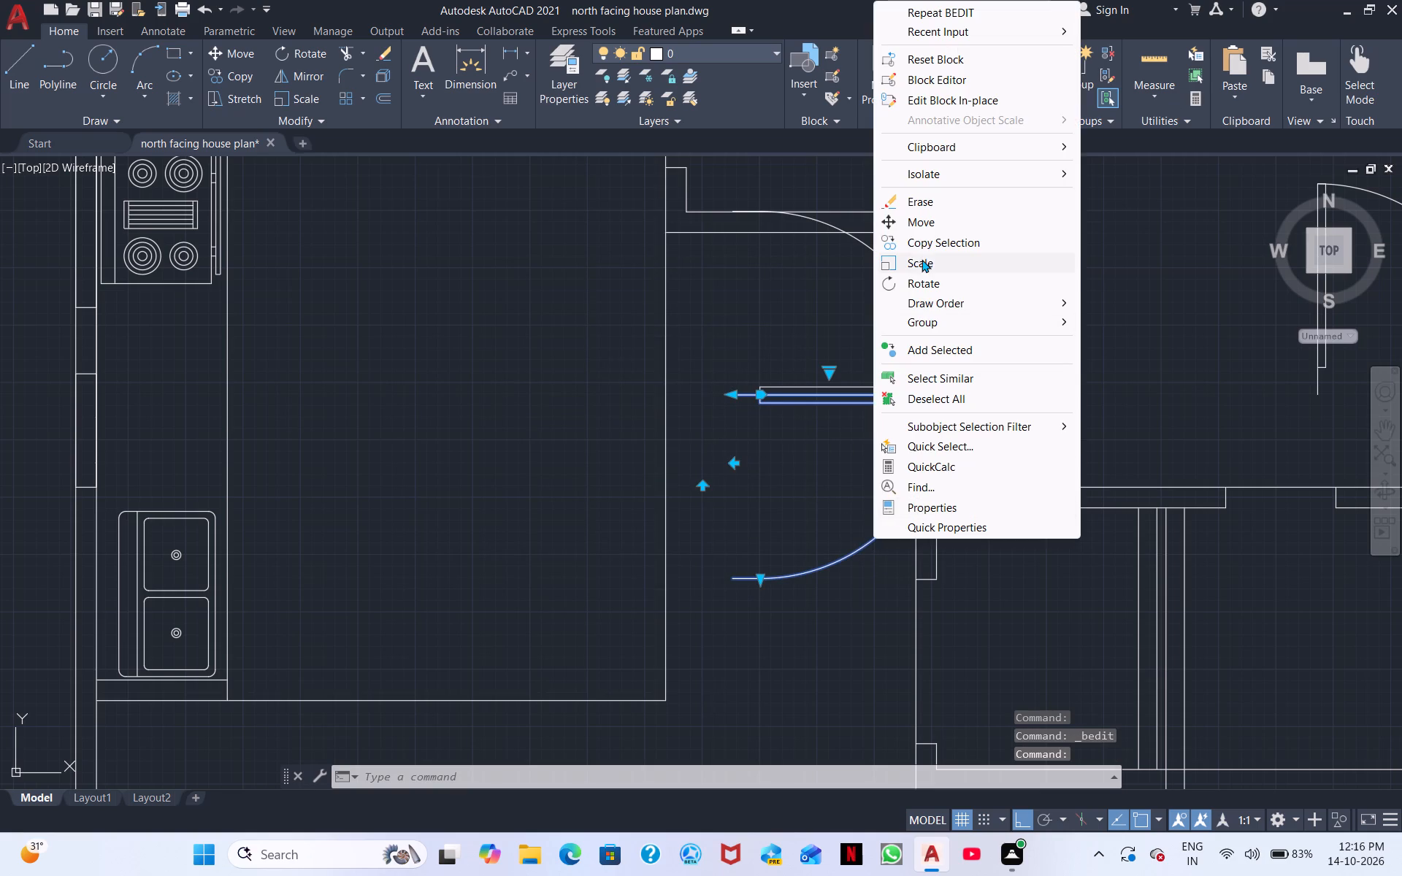
click(938, 207)
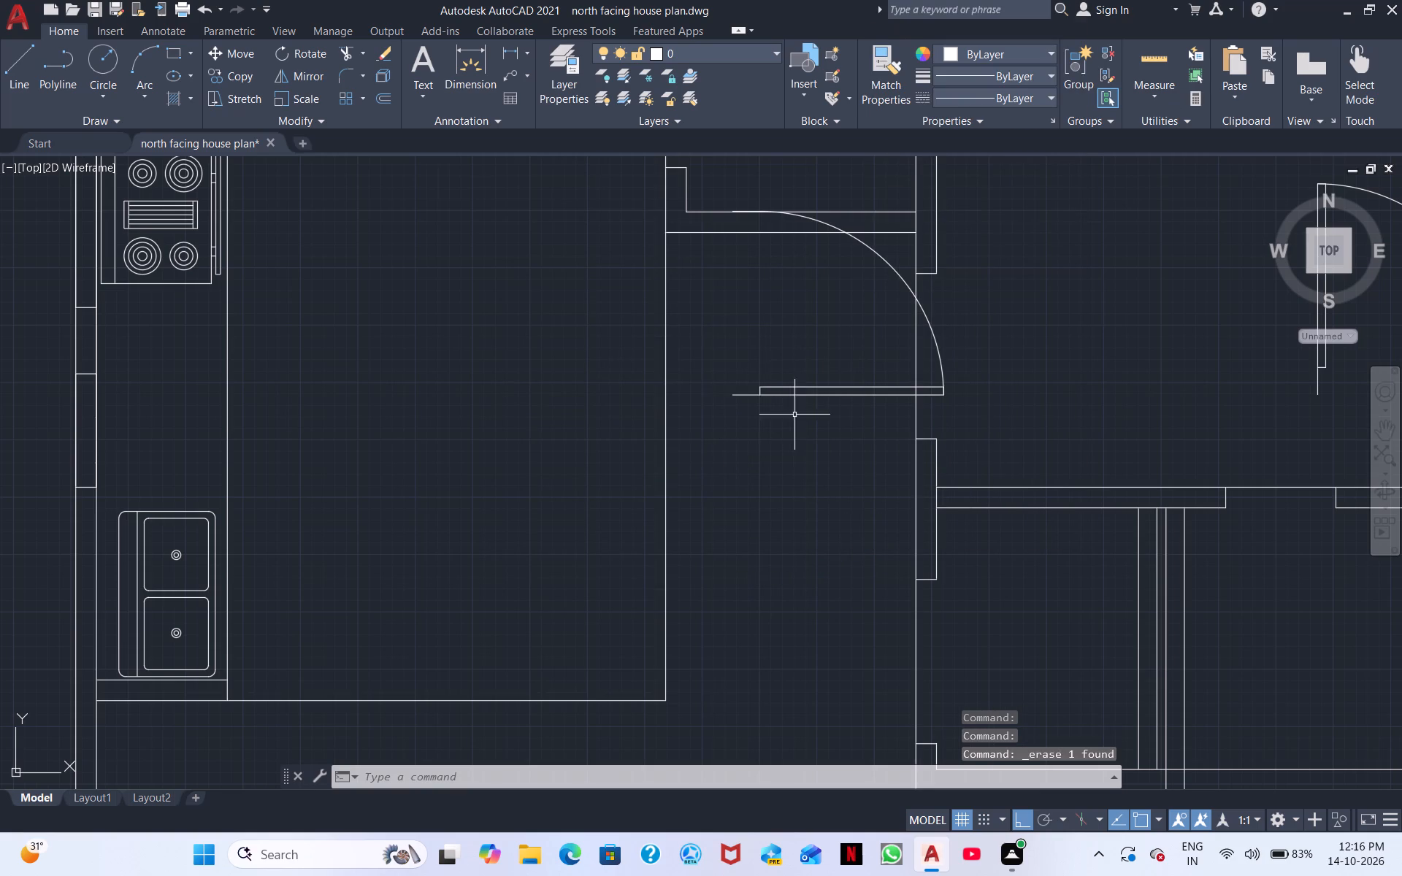
With ortho off, move the mirrored door from its west frame end to the south jamb corner of the kitchen's east wall opening.
drag(808, 423, 803, 416)
click(727, 331)
right_click(726, 331)
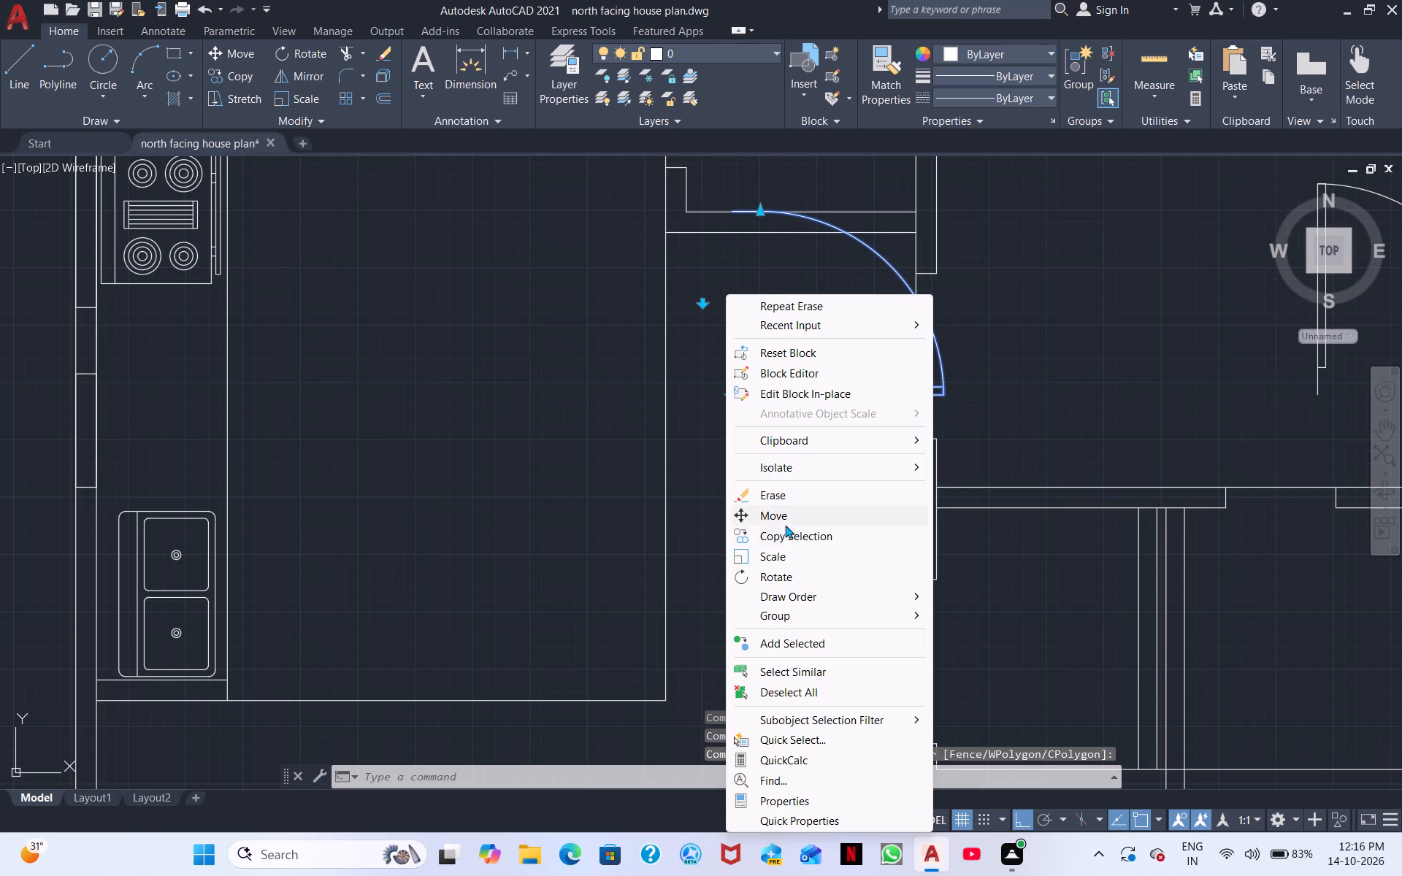
double_click(1030, 810)
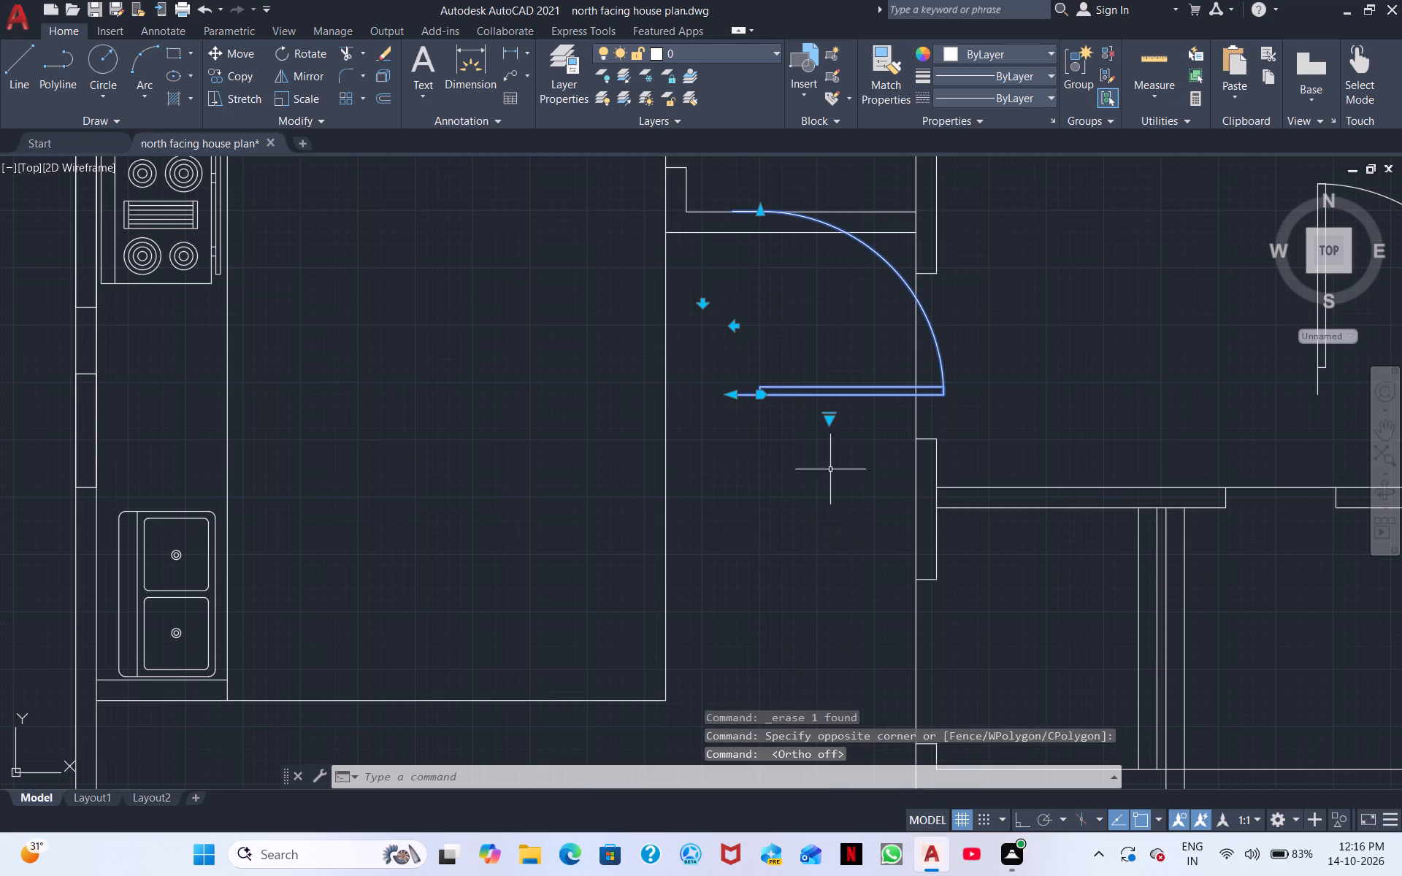
right_click(807, 406)
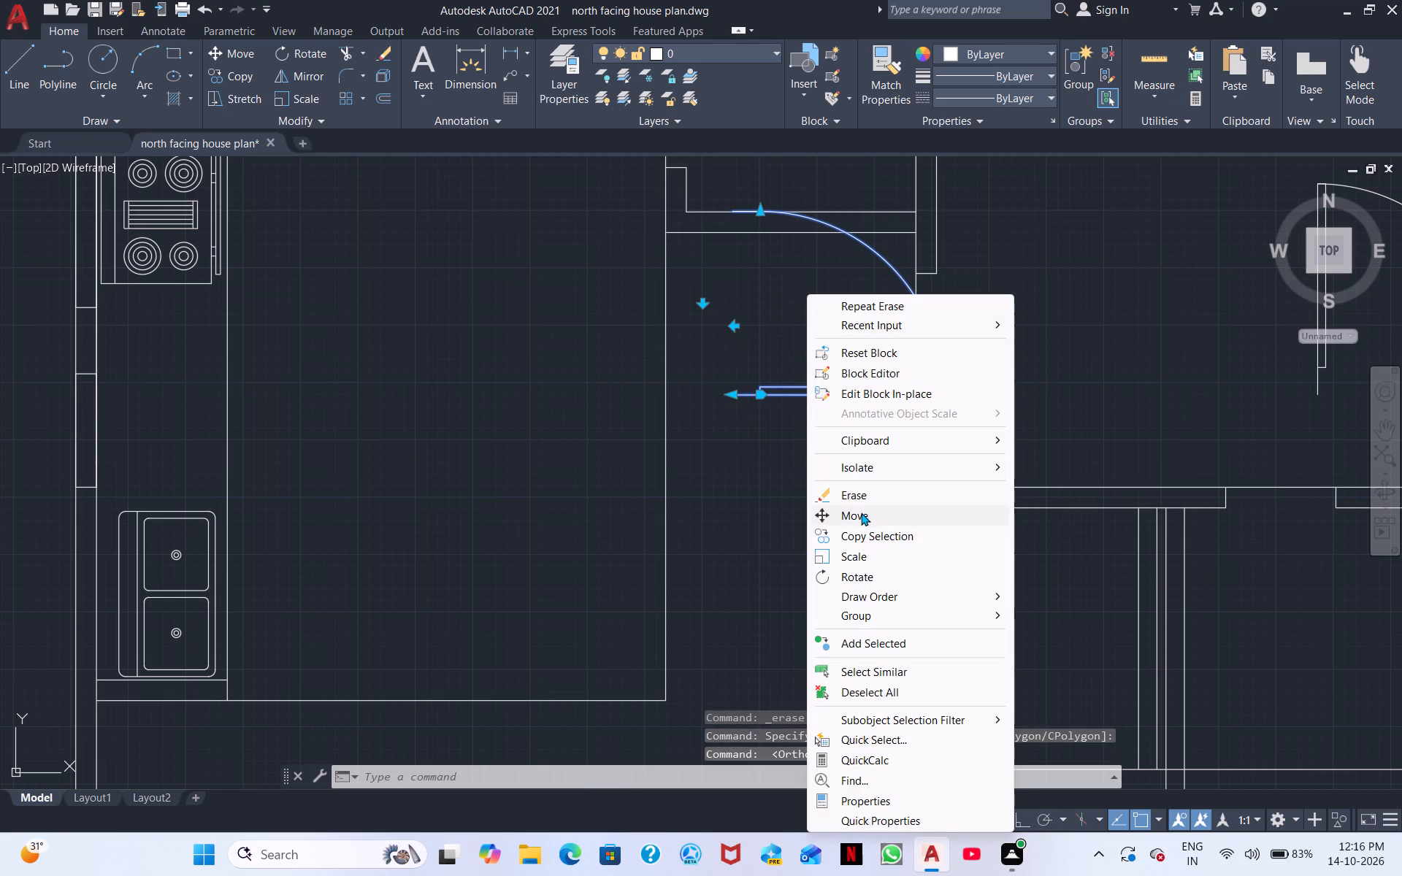
click(861, 512)
click(729, 397)
middle_drag(721, 366, 711, 503)
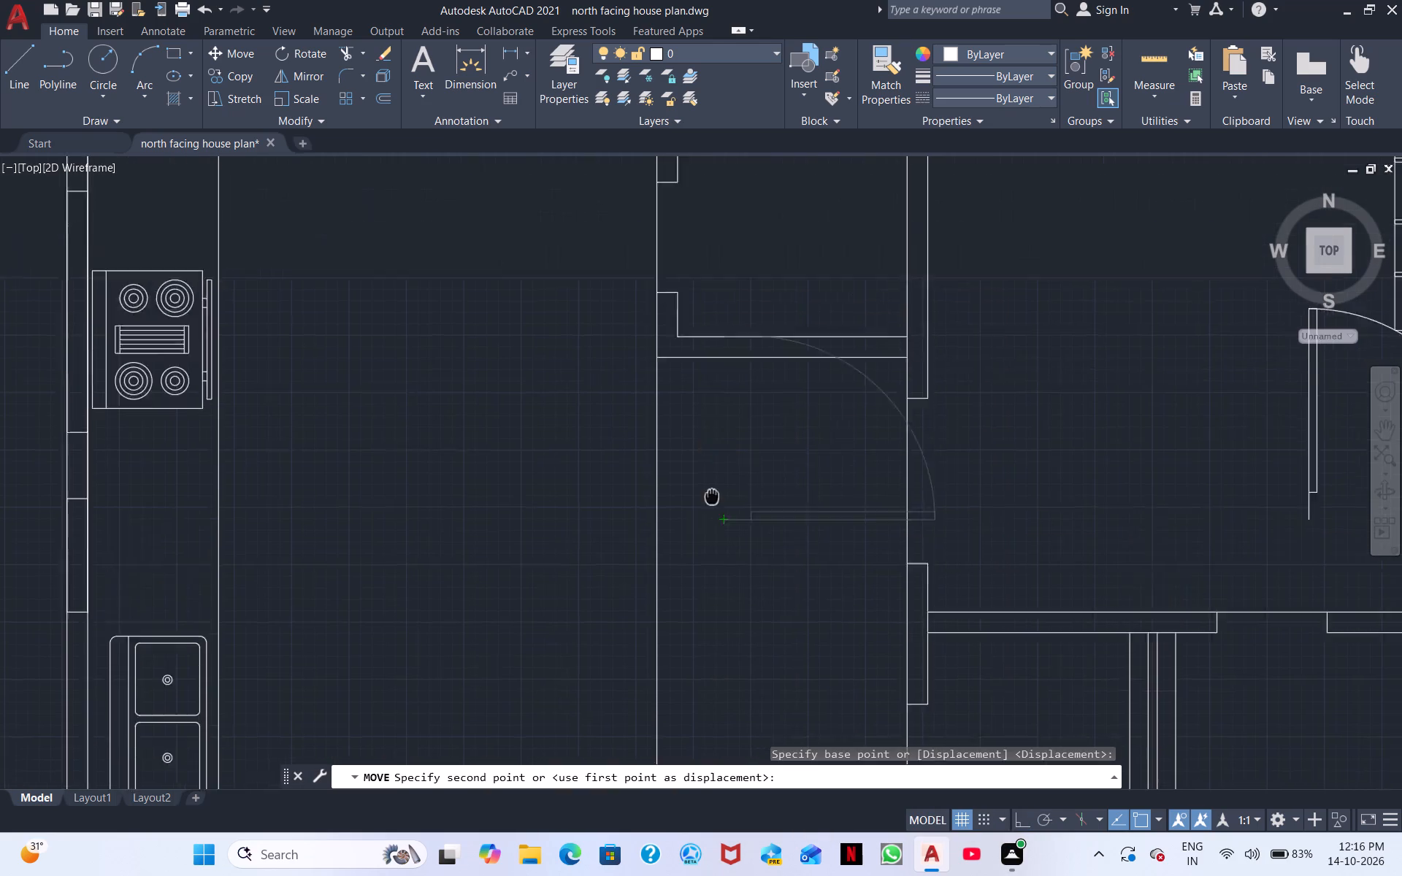
middle_drag(711, 503, 688, 823)
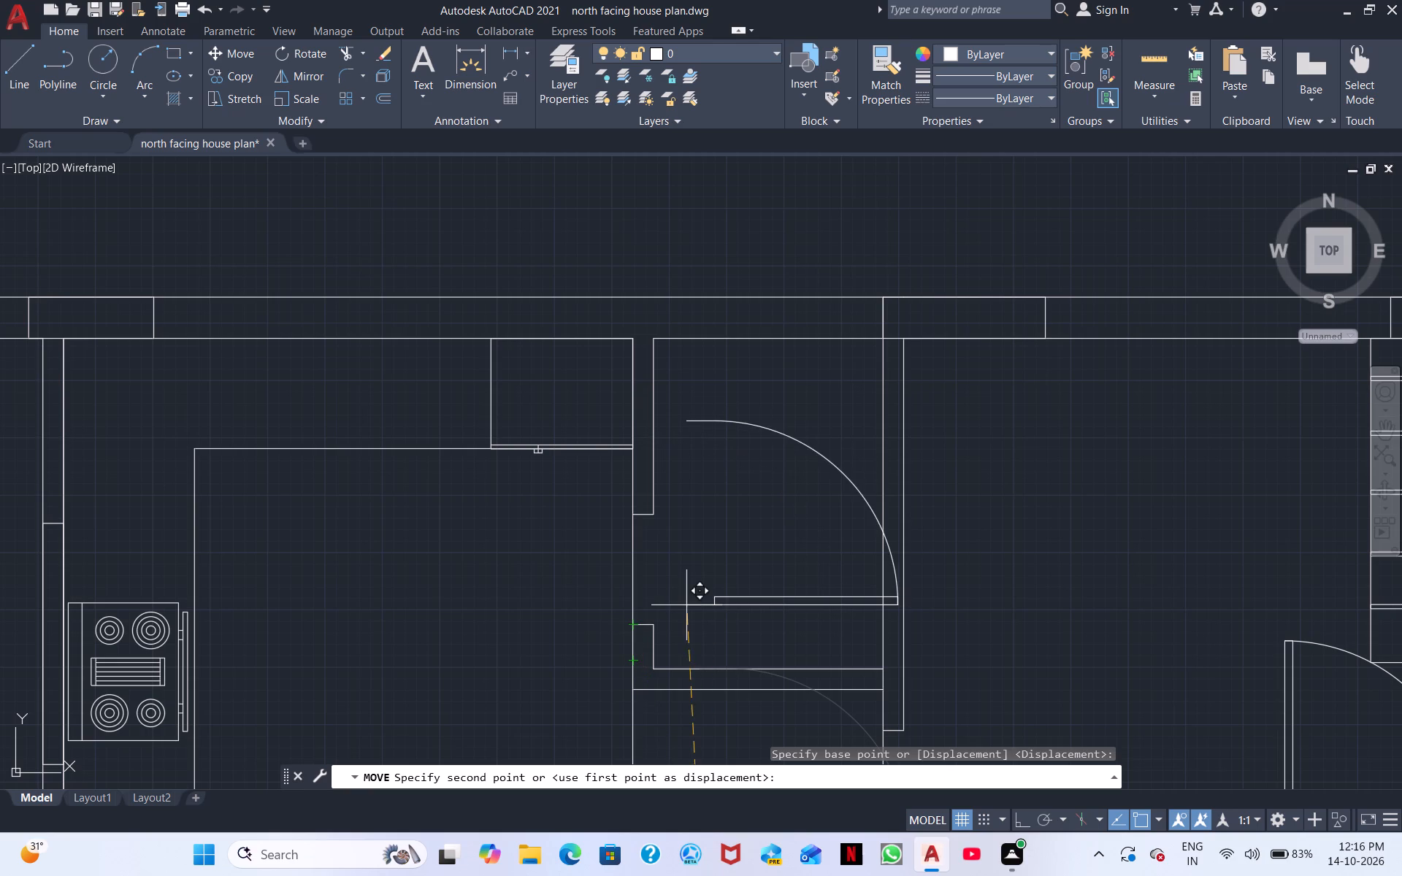
scroll(677, 607, up, 3)
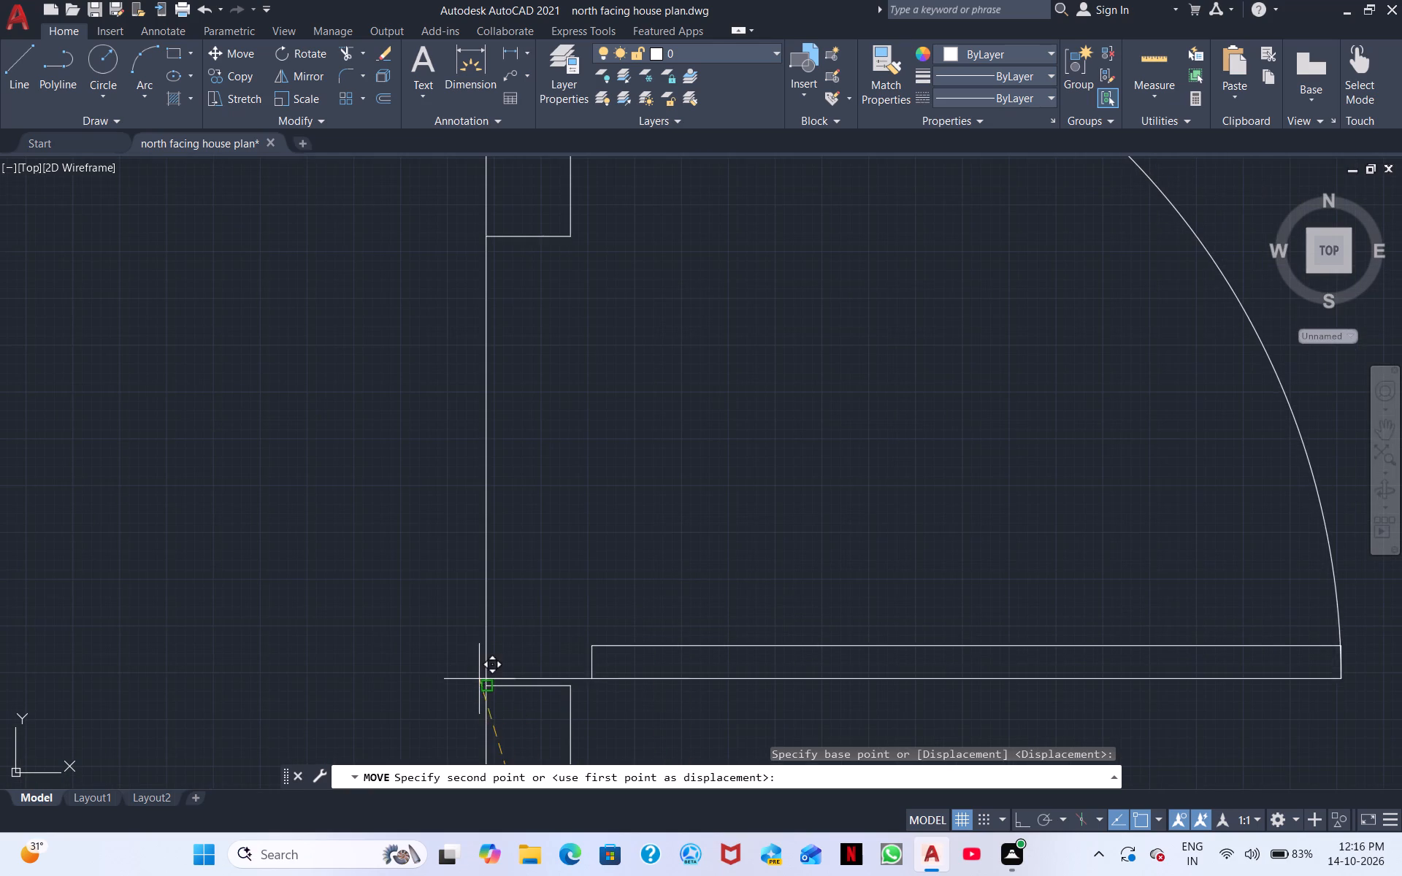
click(483, 682)
Scale the door down about the opening's south jamb corner so its swing roughly spans the opening.
scroll(486, 680, down, 1)
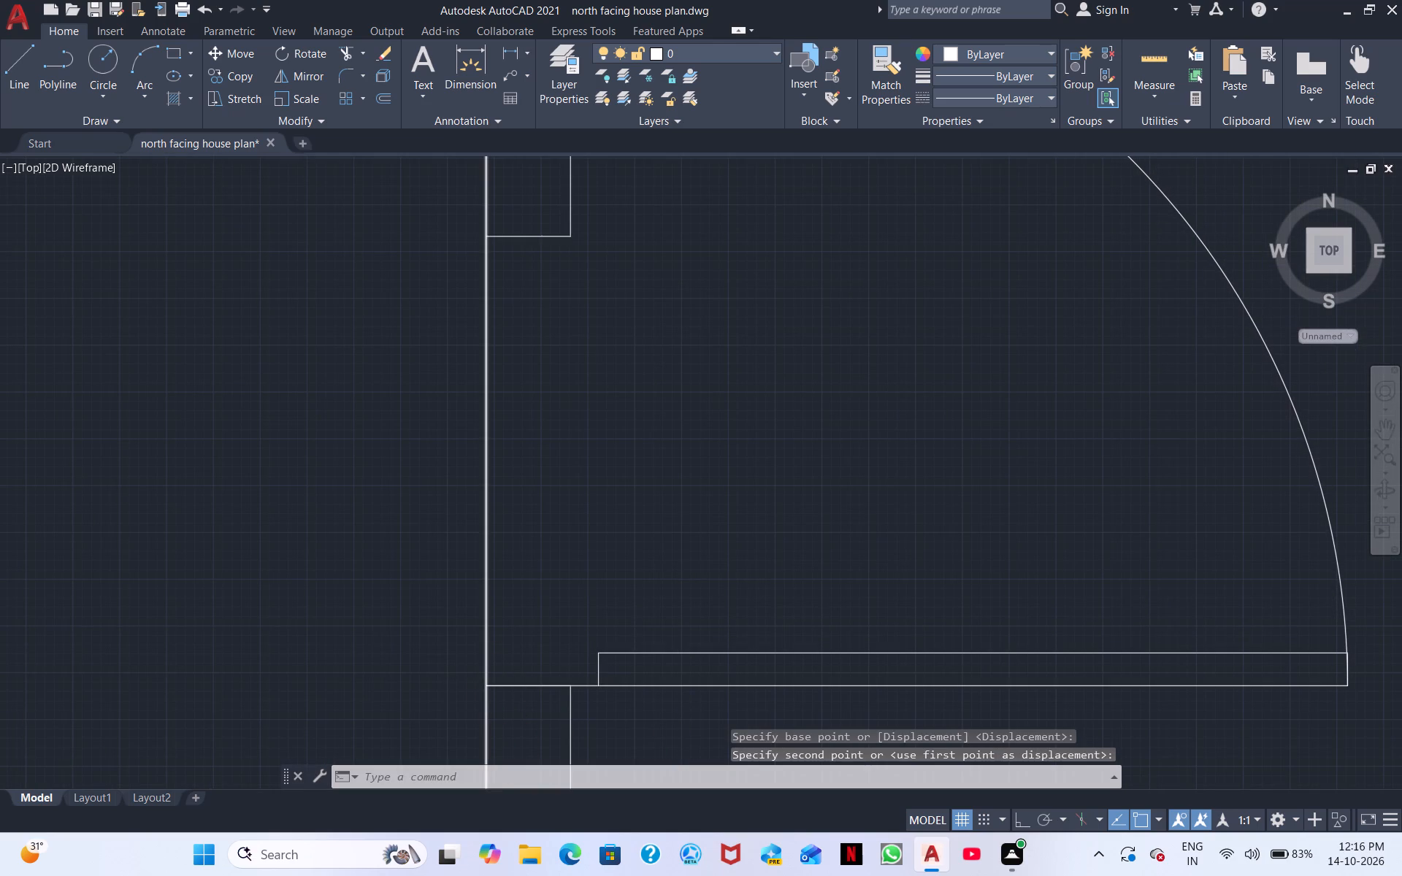
drag(863, 331, 854, 308)
right_click(724, 407)
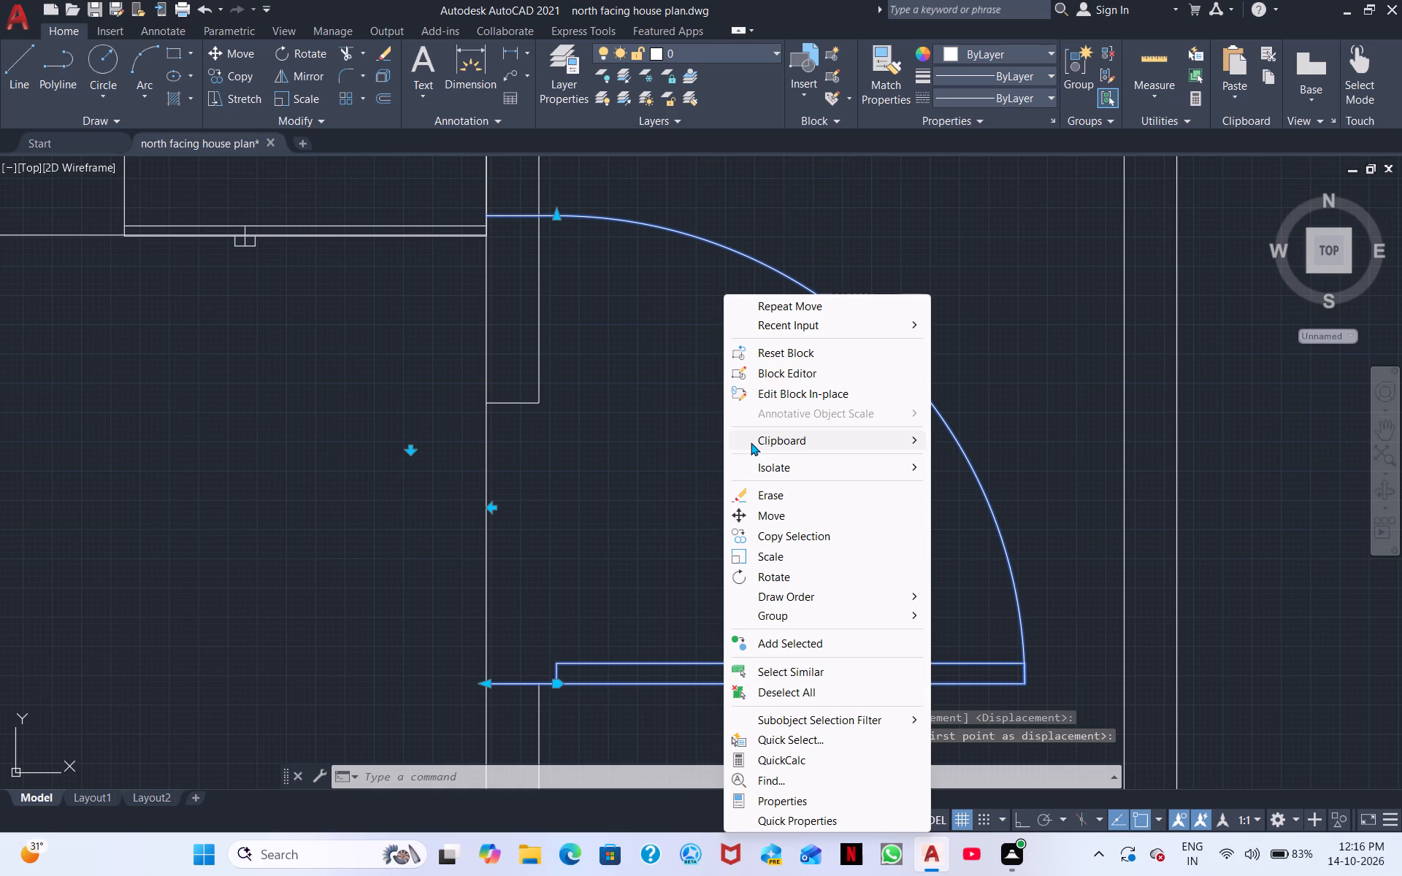
click(789, 550)
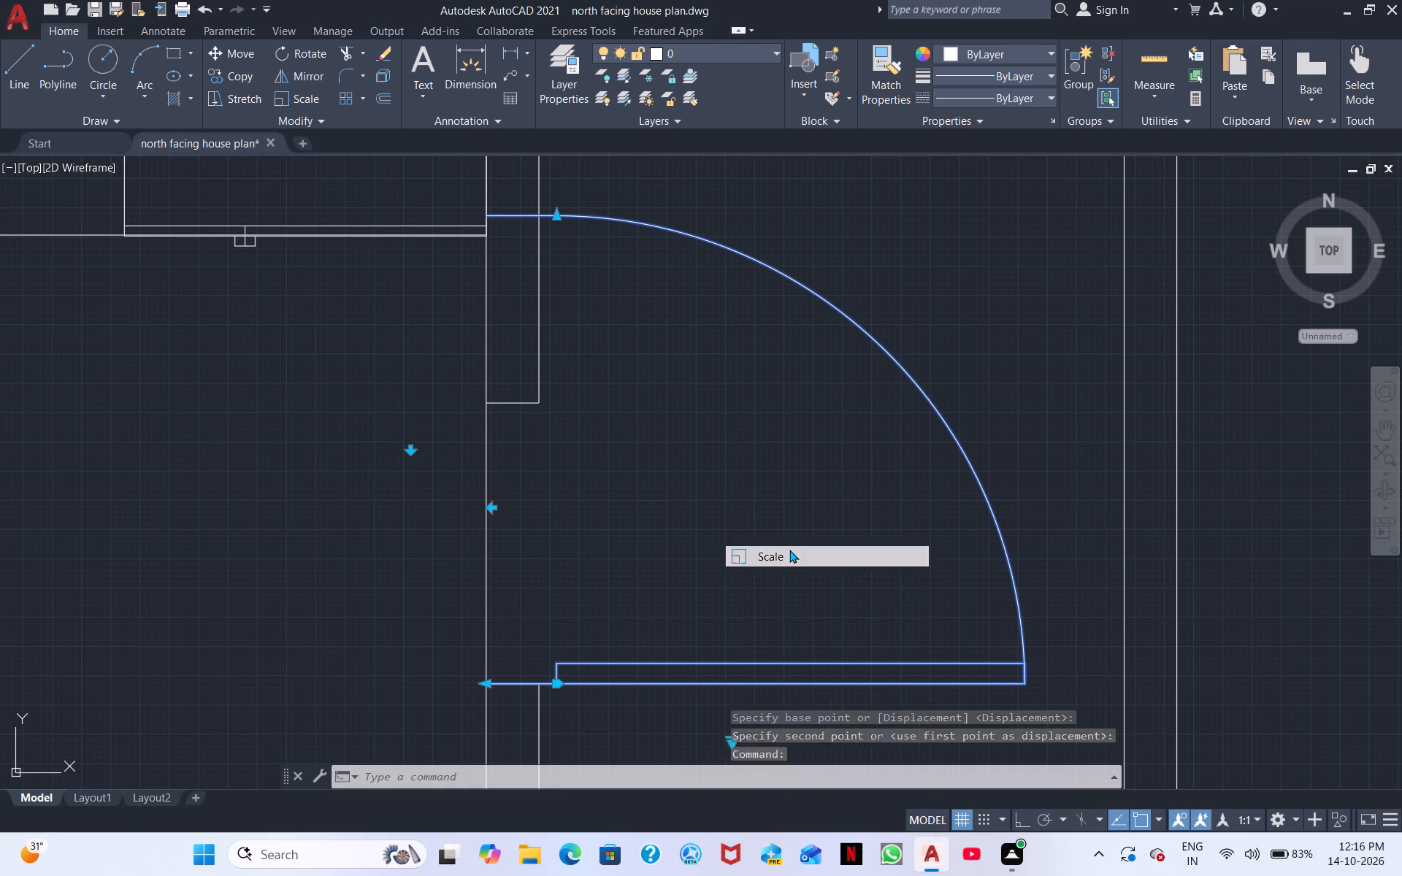
click(491, 685)
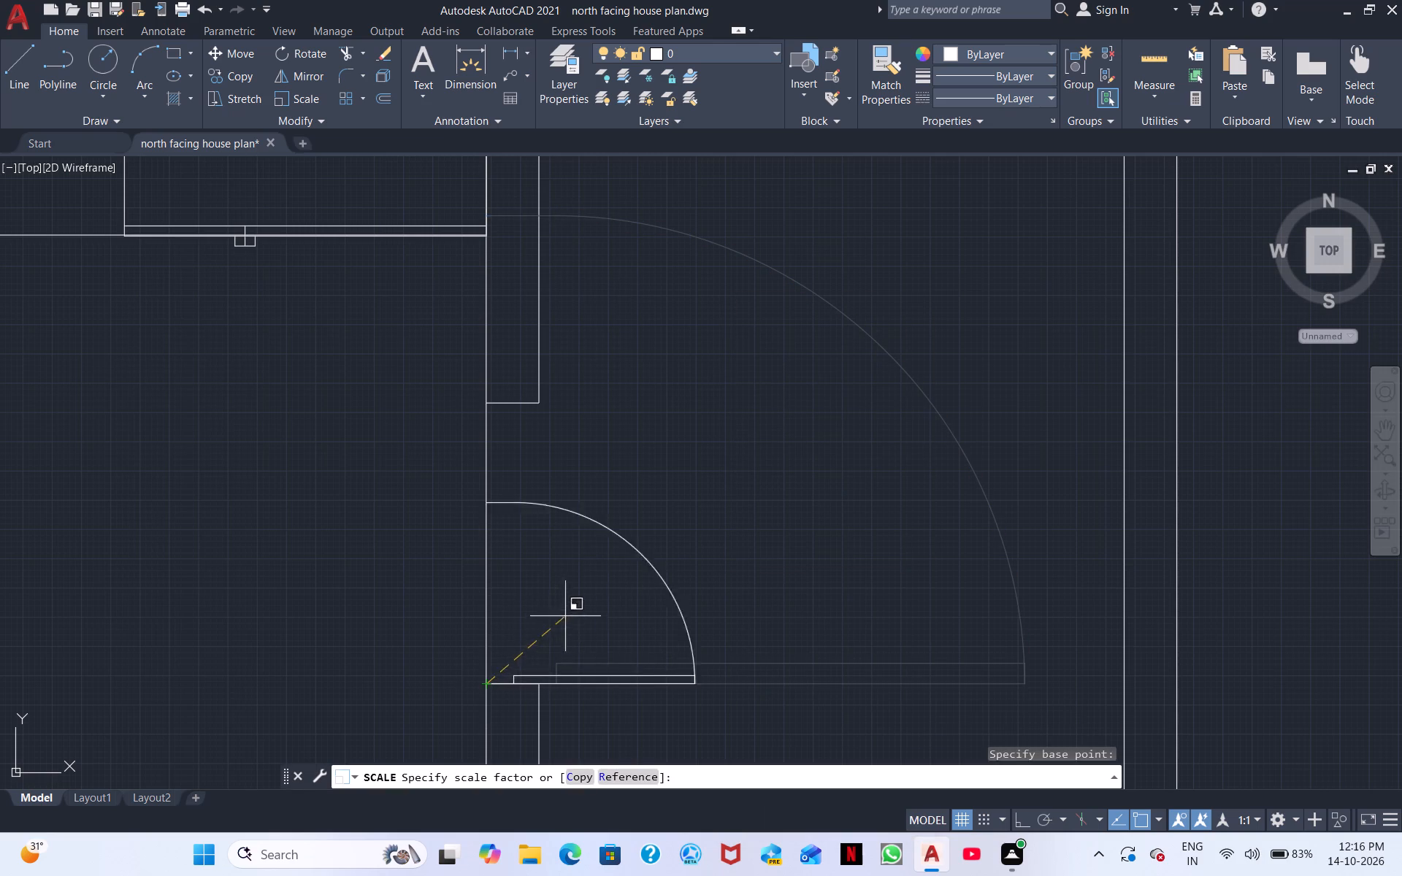
click(604, 575)
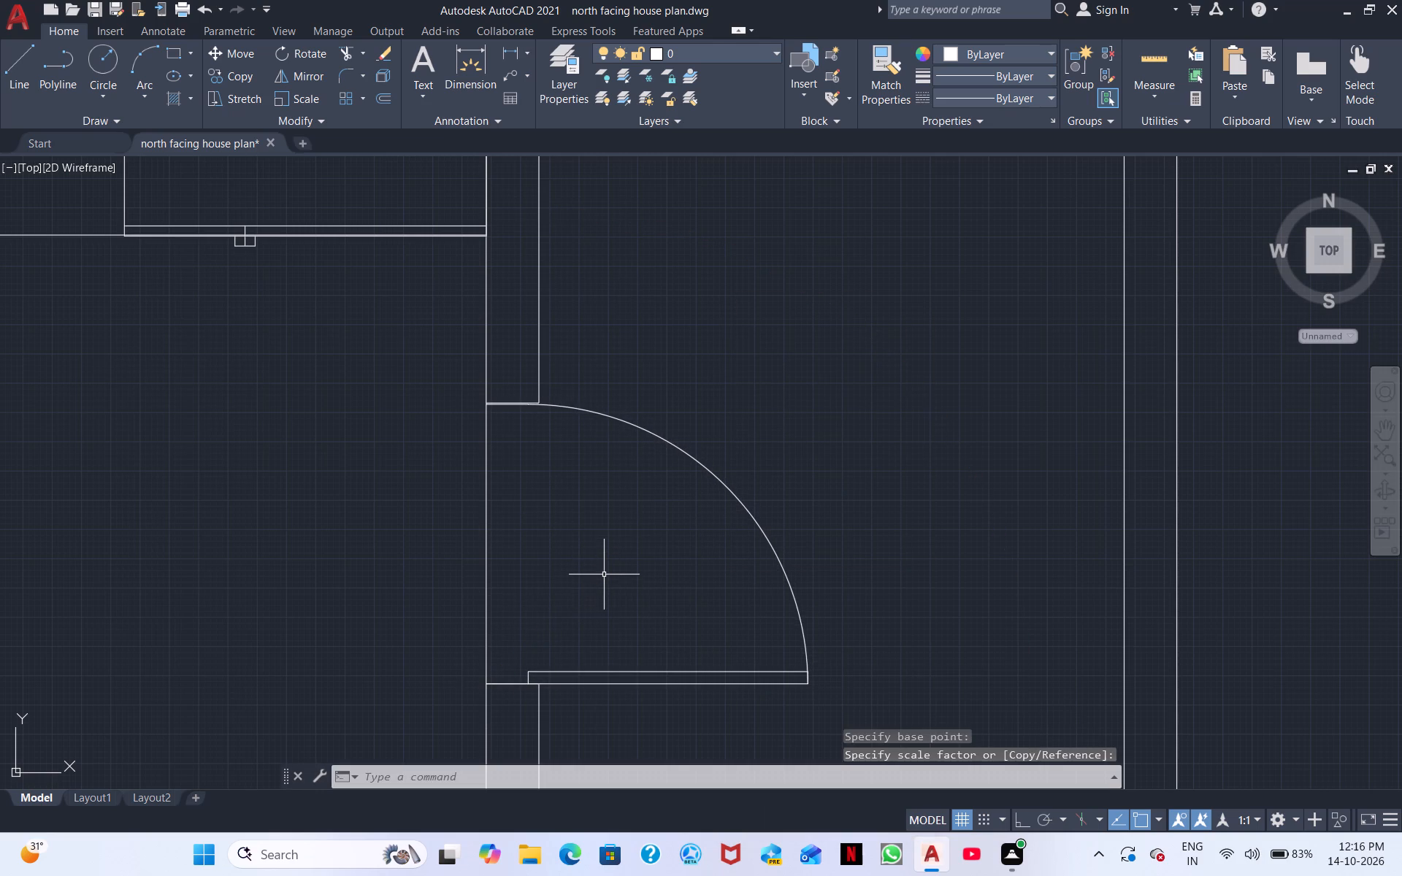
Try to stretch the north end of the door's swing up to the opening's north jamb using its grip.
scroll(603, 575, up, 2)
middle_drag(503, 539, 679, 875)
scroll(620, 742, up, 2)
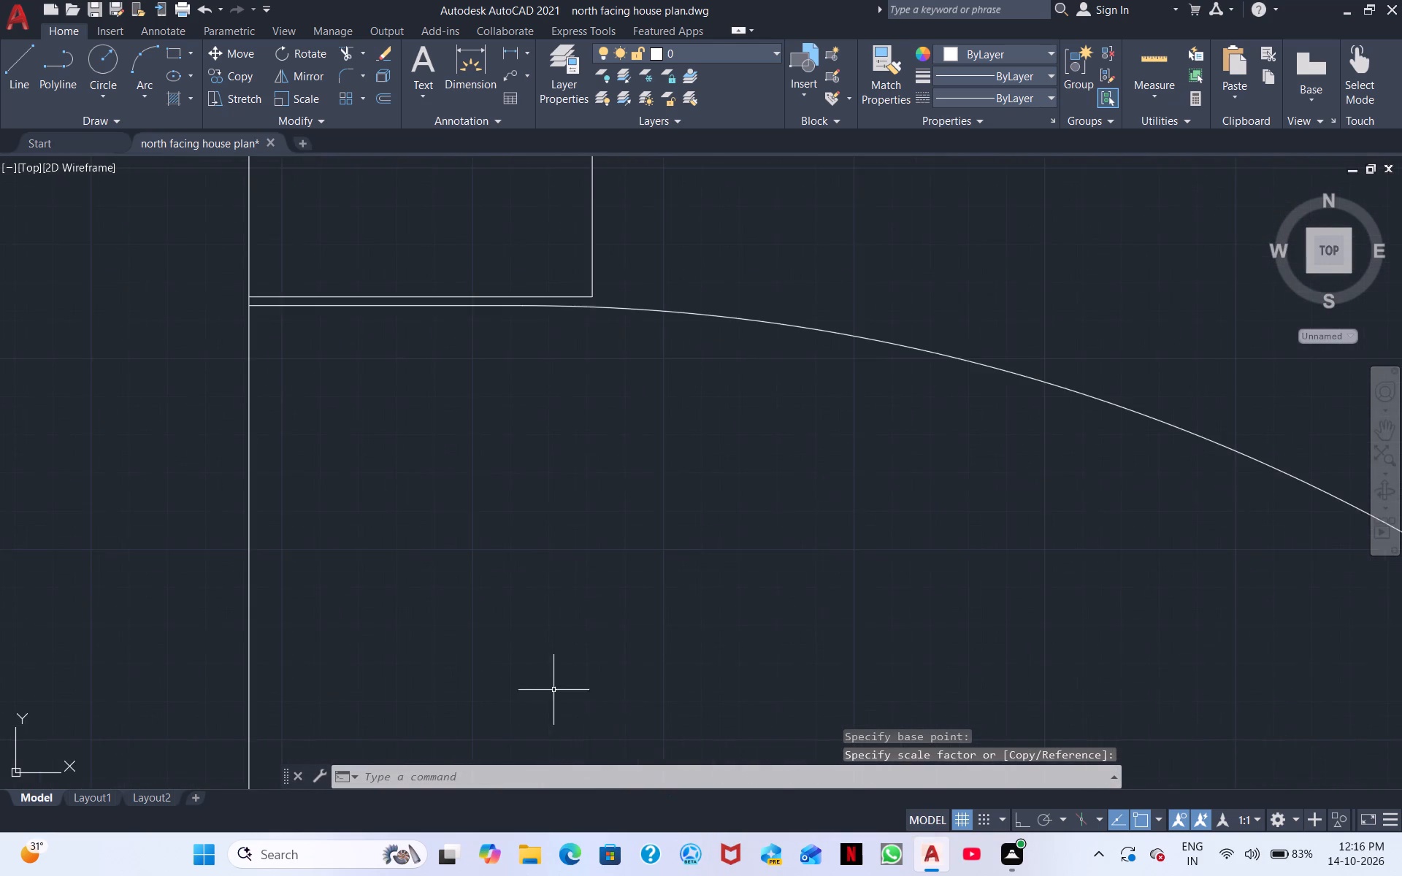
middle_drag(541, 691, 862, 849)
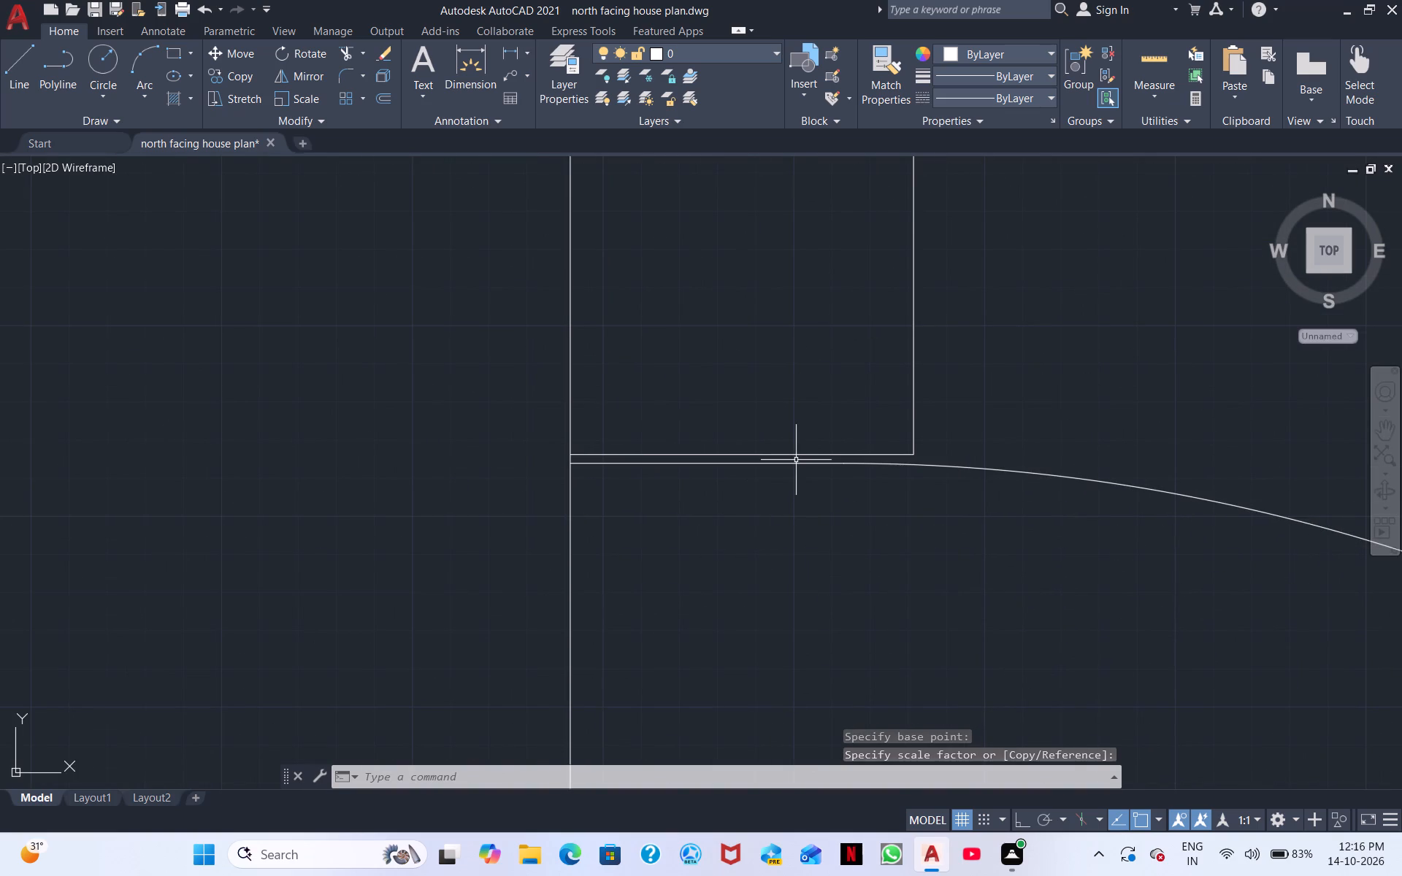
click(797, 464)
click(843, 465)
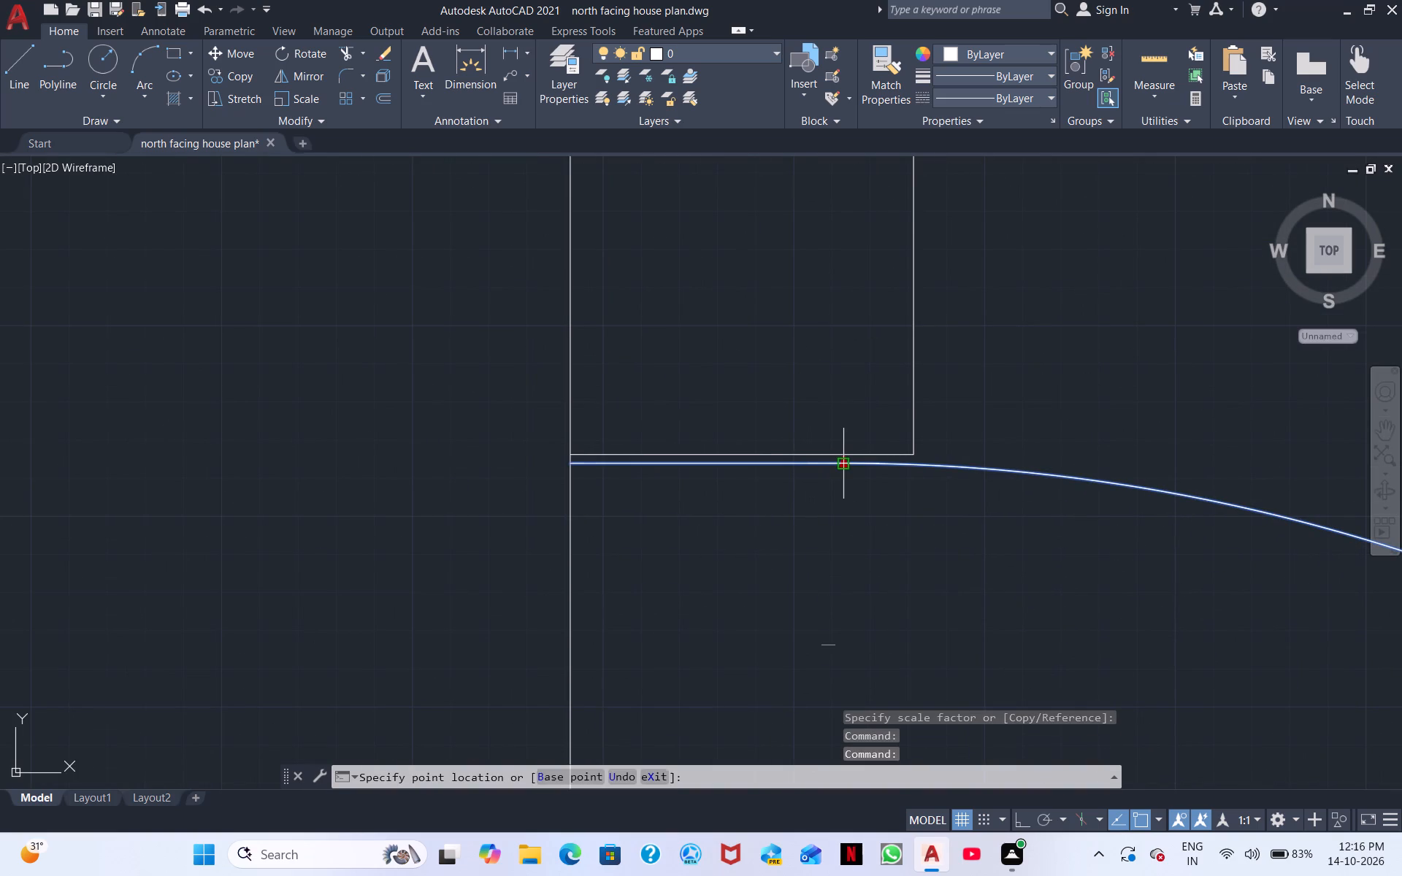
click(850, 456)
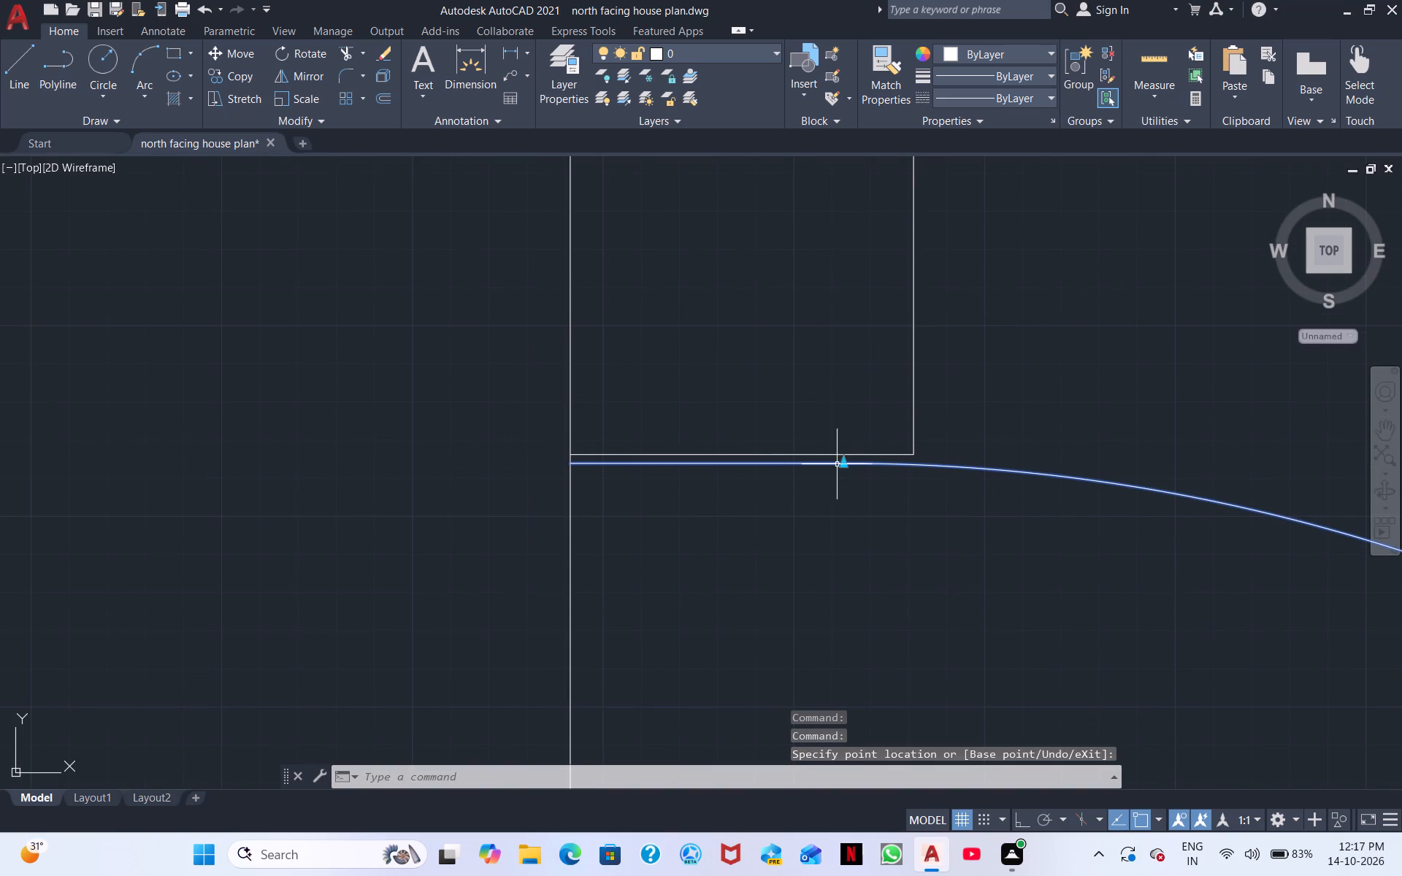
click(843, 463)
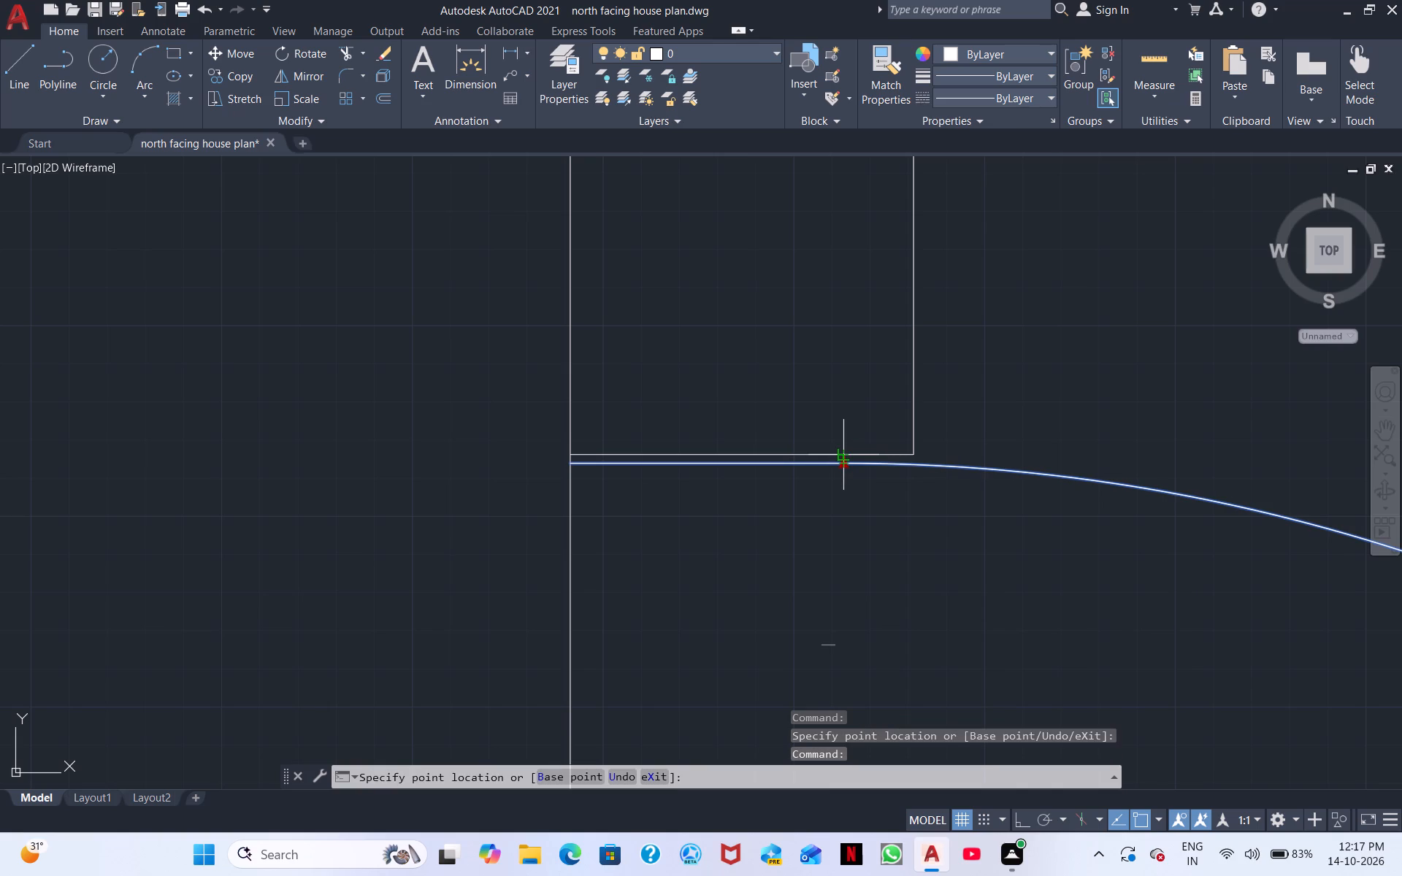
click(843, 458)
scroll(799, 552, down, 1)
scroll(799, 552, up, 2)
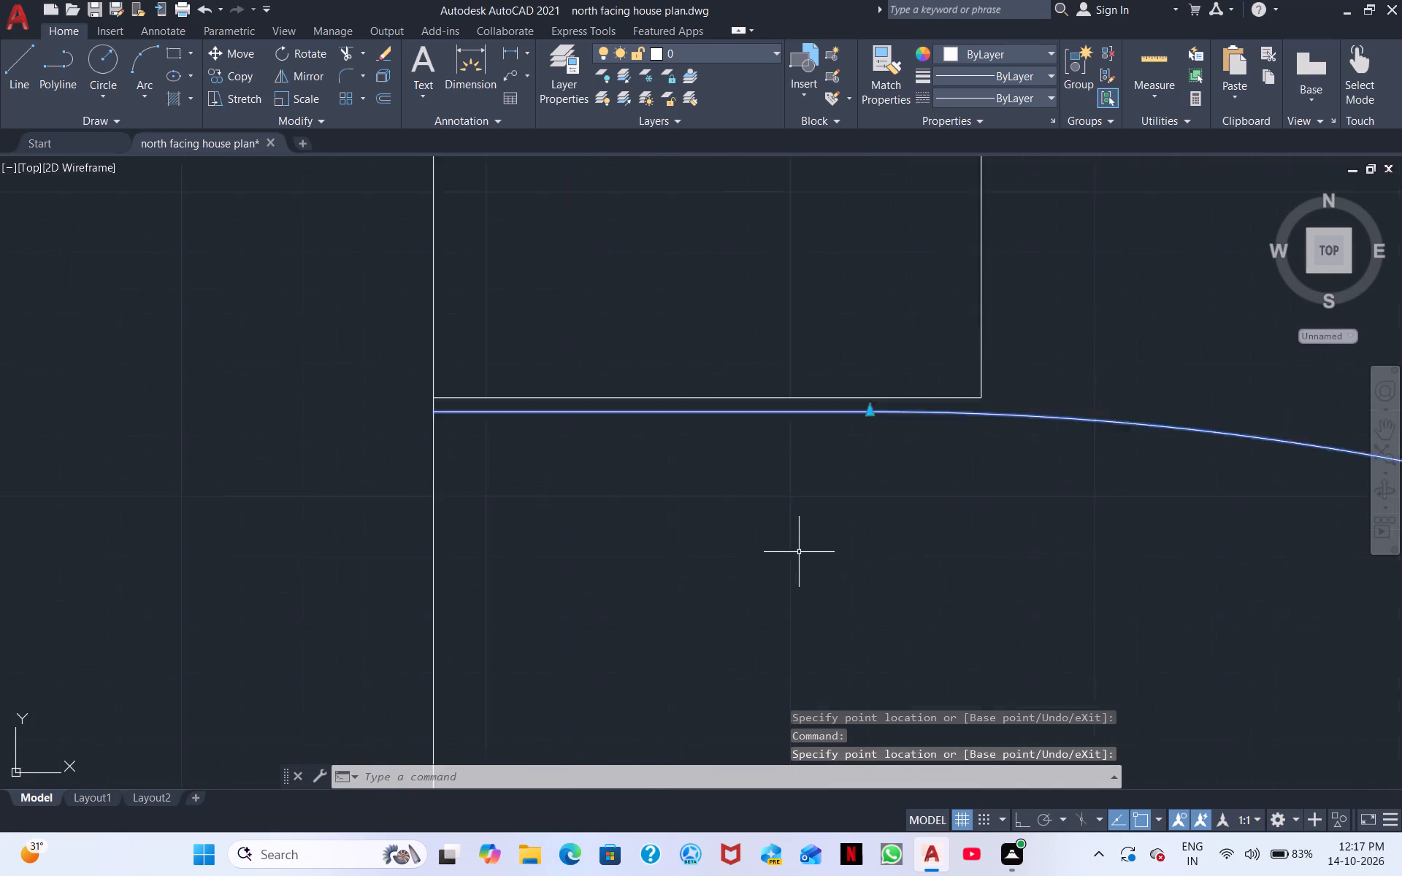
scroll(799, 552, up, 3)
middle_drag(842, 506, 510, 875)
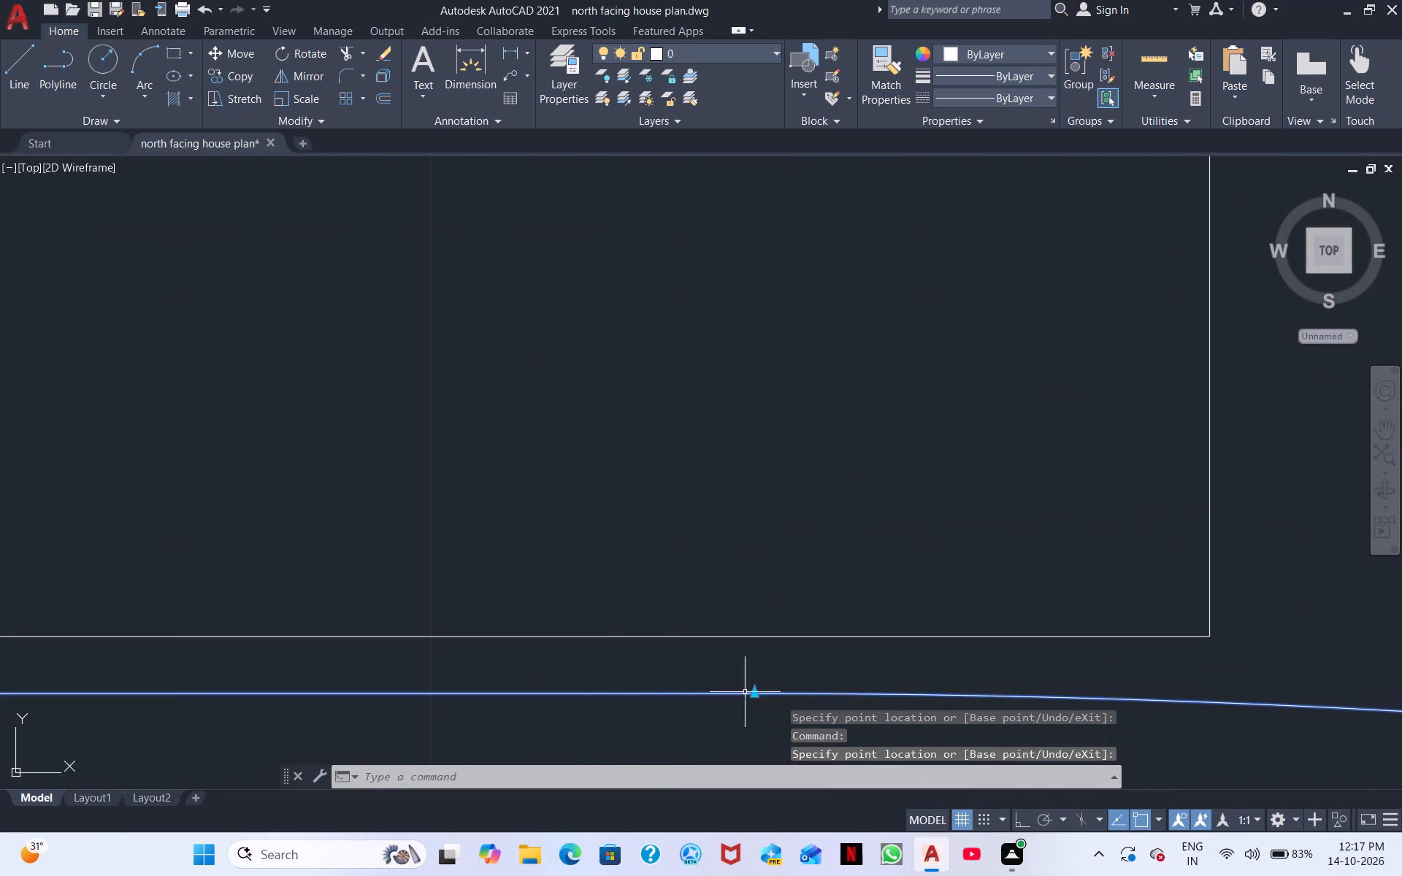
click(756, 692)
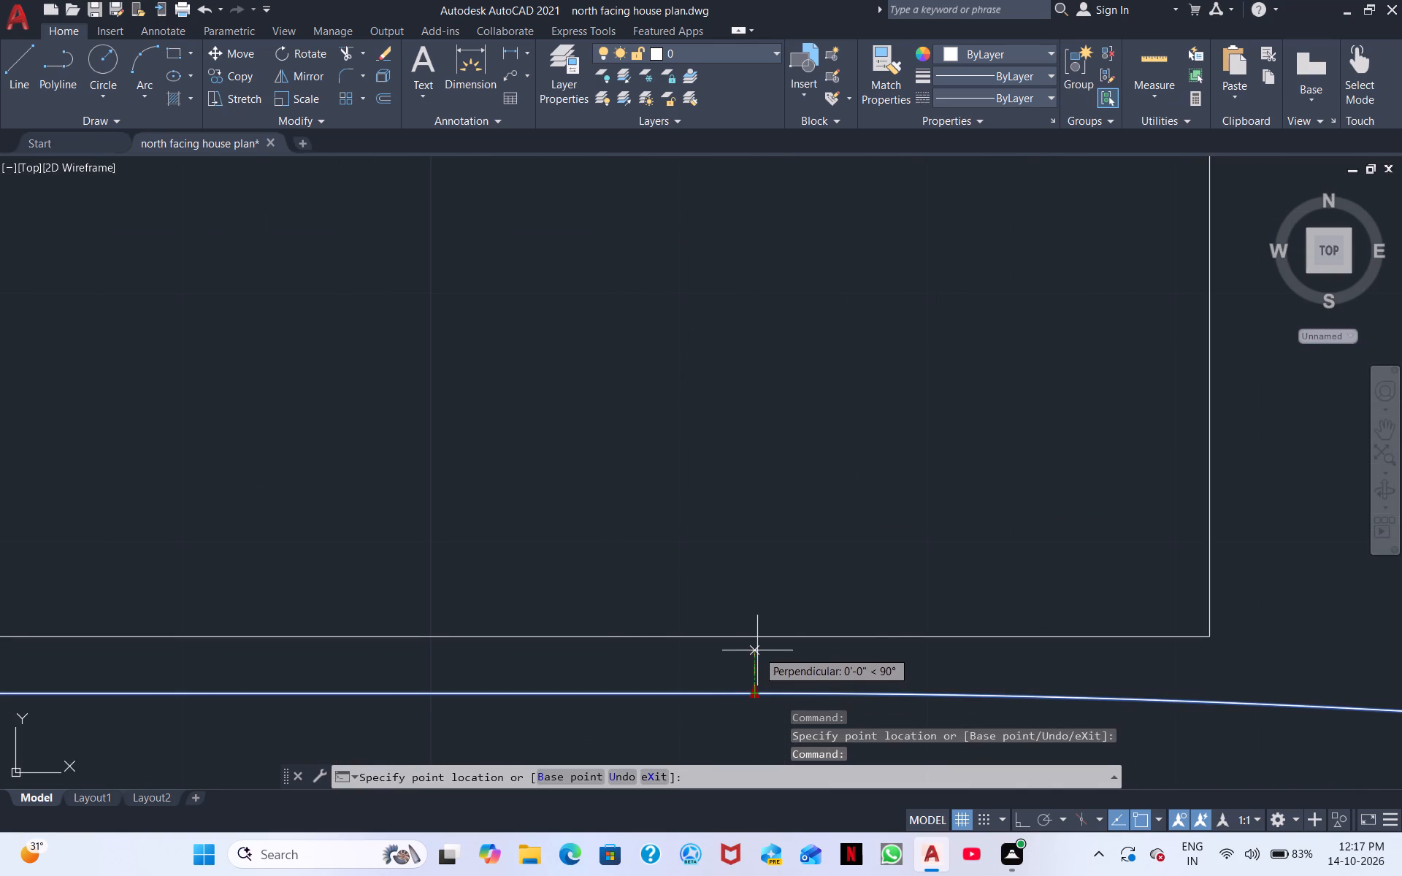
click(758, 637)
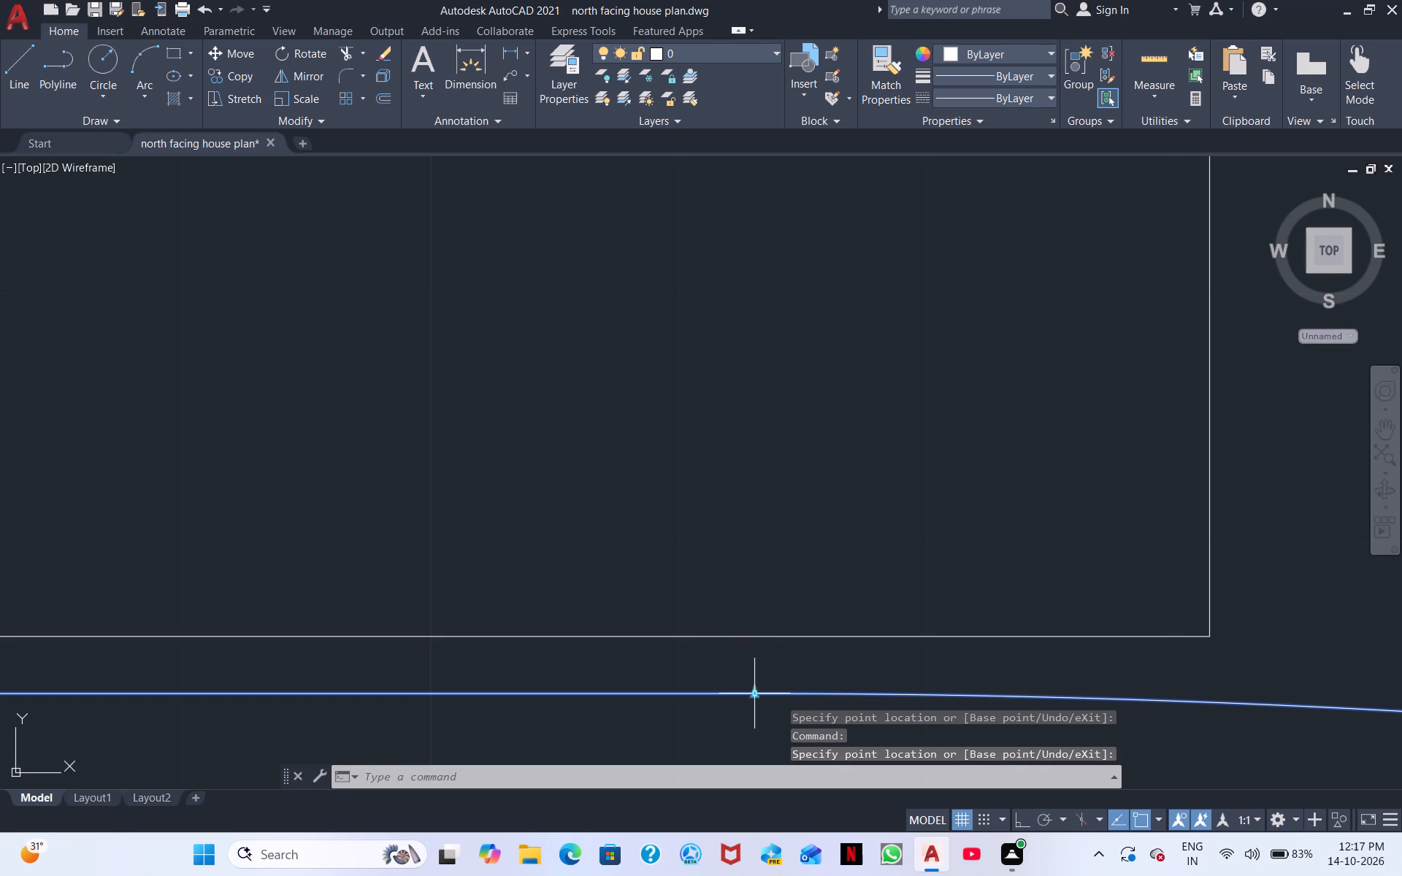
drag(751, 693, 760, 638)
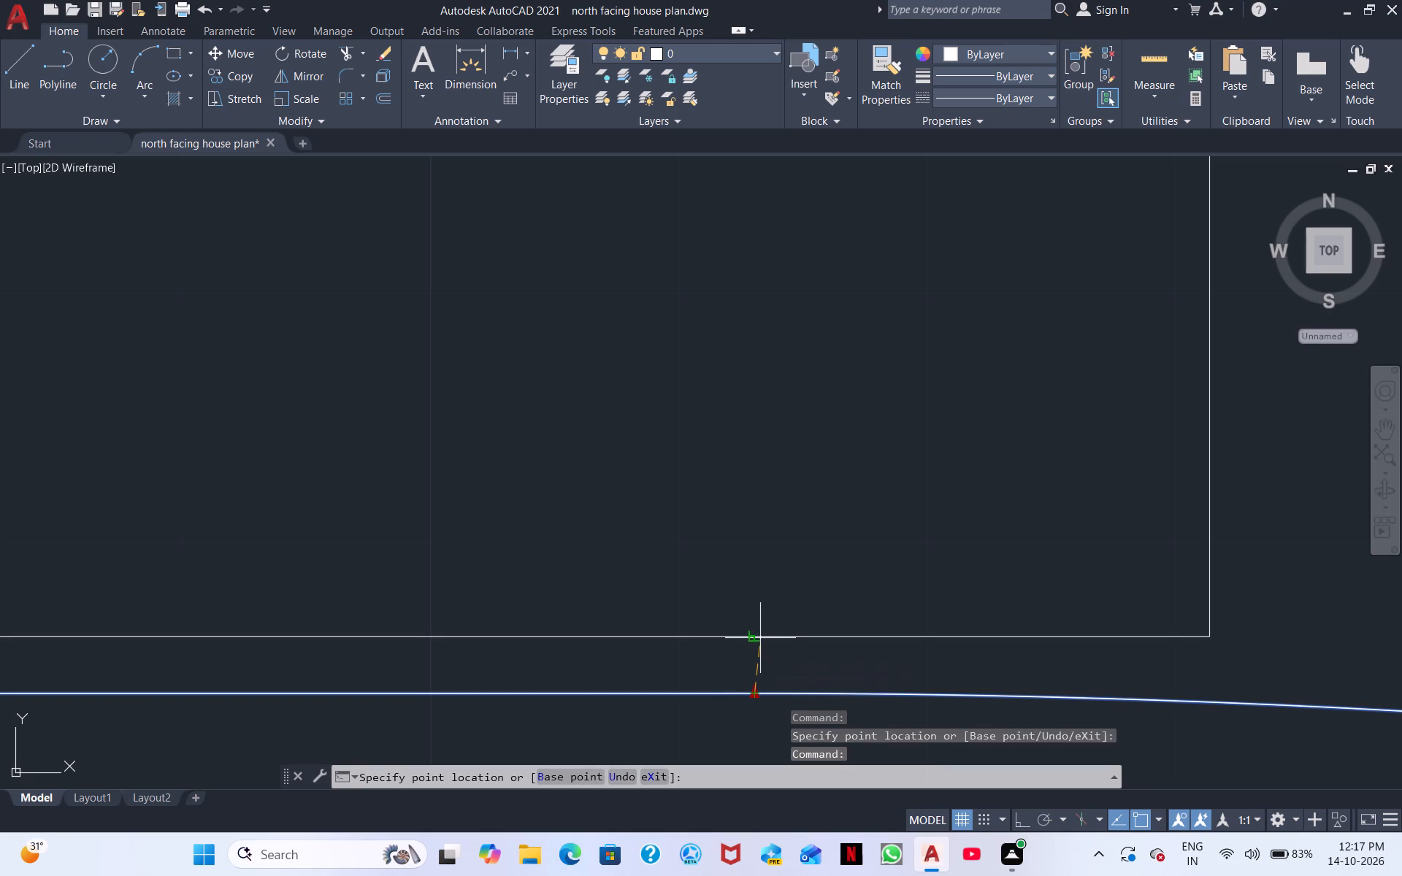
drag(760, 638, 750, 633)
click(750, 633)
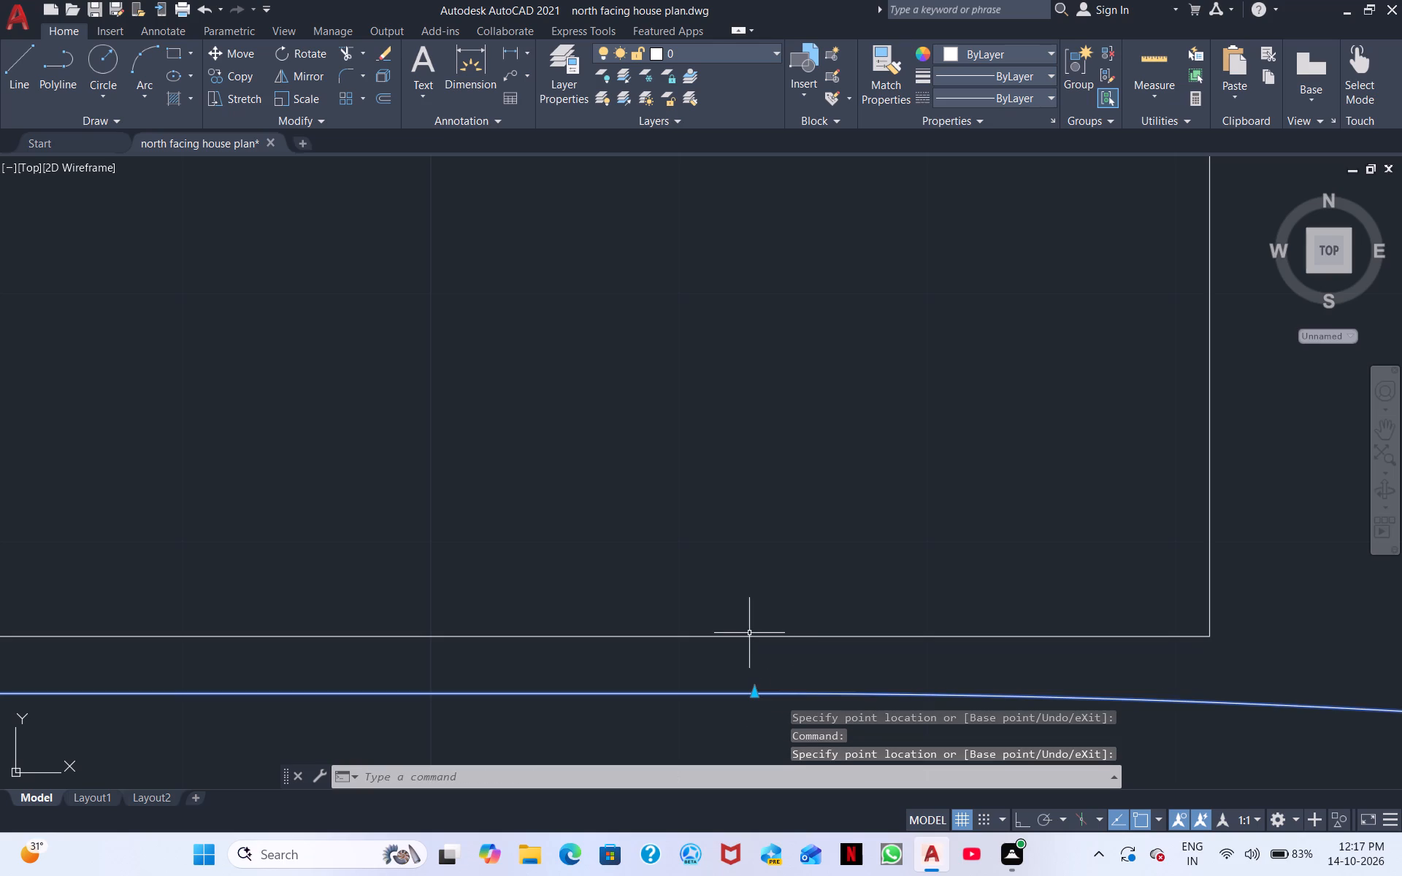
Scale the door up slightly about the south jamb corner so its swing meets the opening's north jamb.
scroll(756, 690, down, 5)
scroll(720, 761, down, 2)
middle_drag(728, 759, 711, 628)
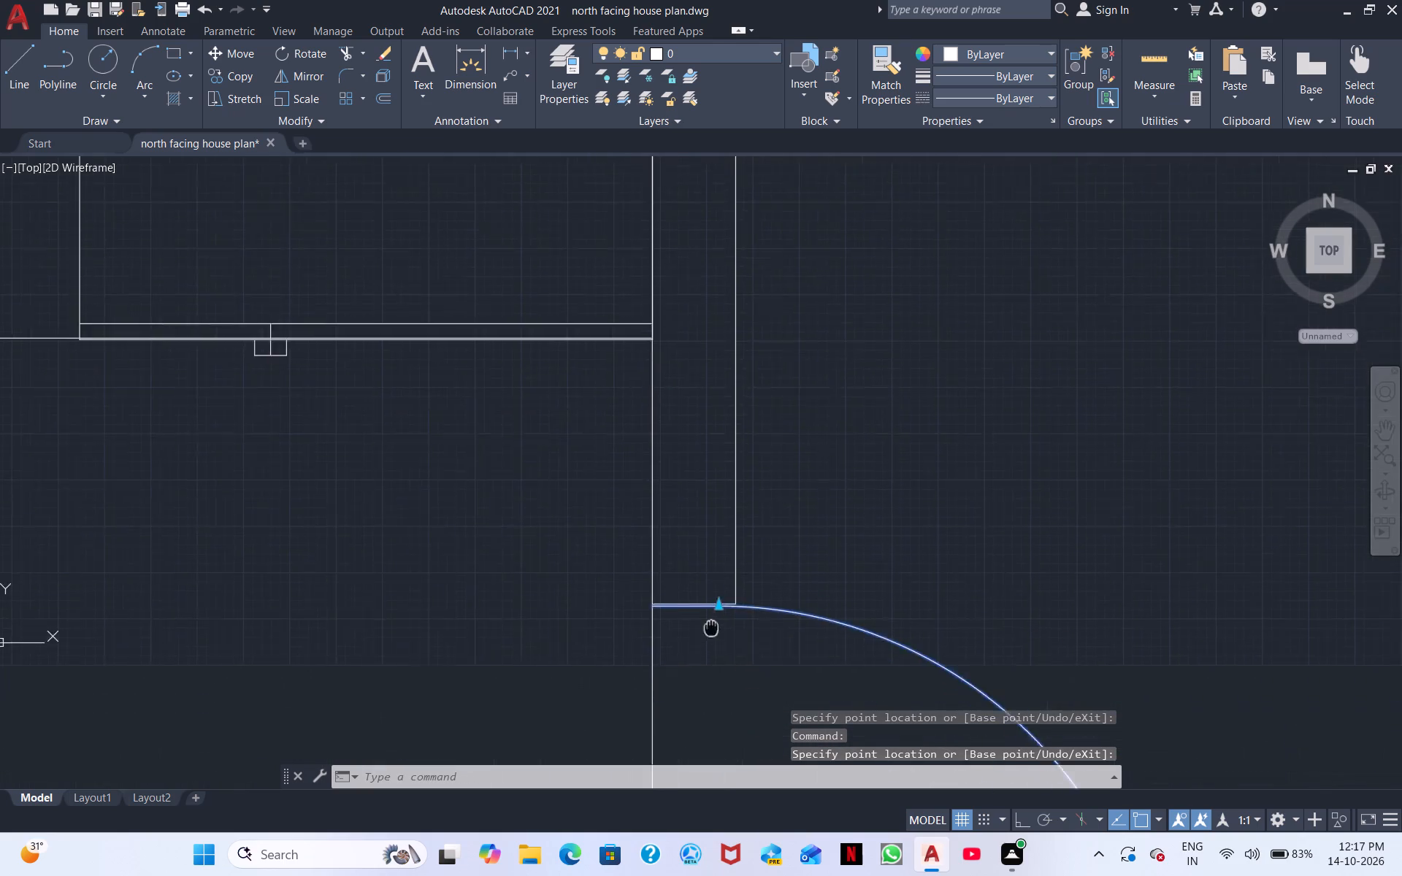
middle_drag(711, 628, 709, 547)
scroll(675, 528, down, 1)
scroll(737, 612, down, 2)
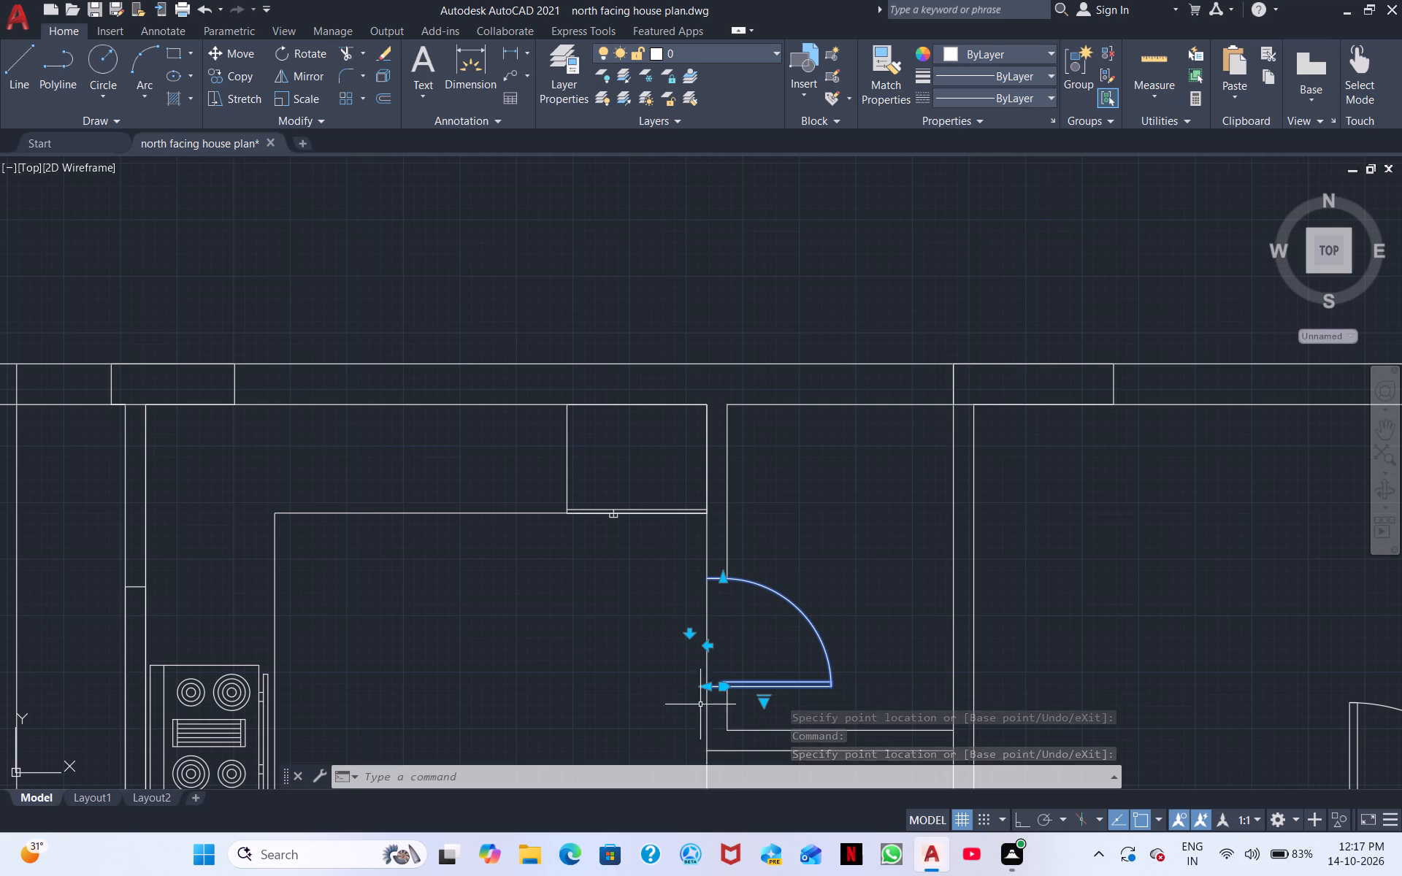
right_click(786, 645)
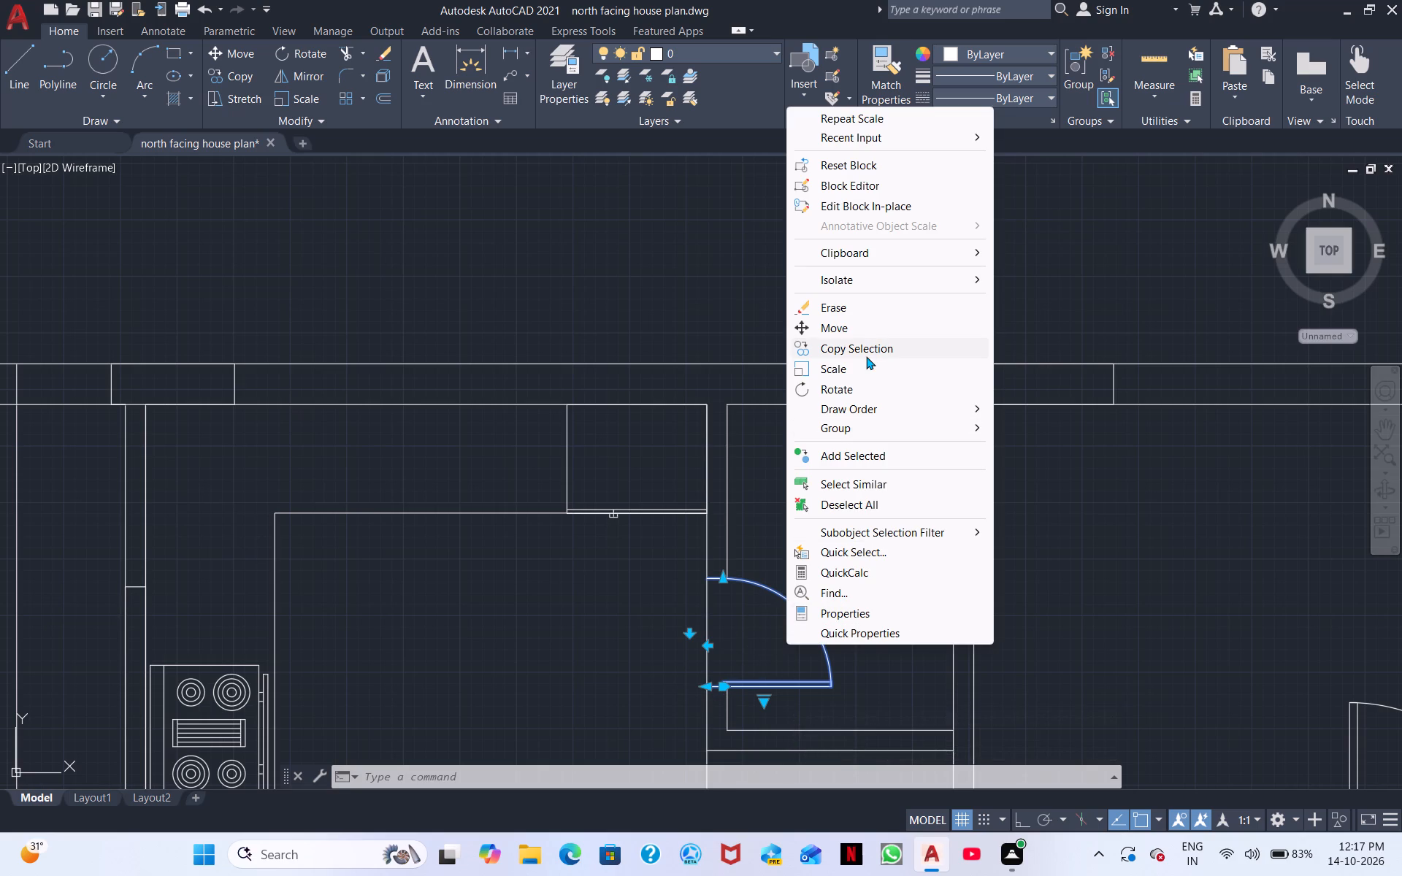
click(858, 367)
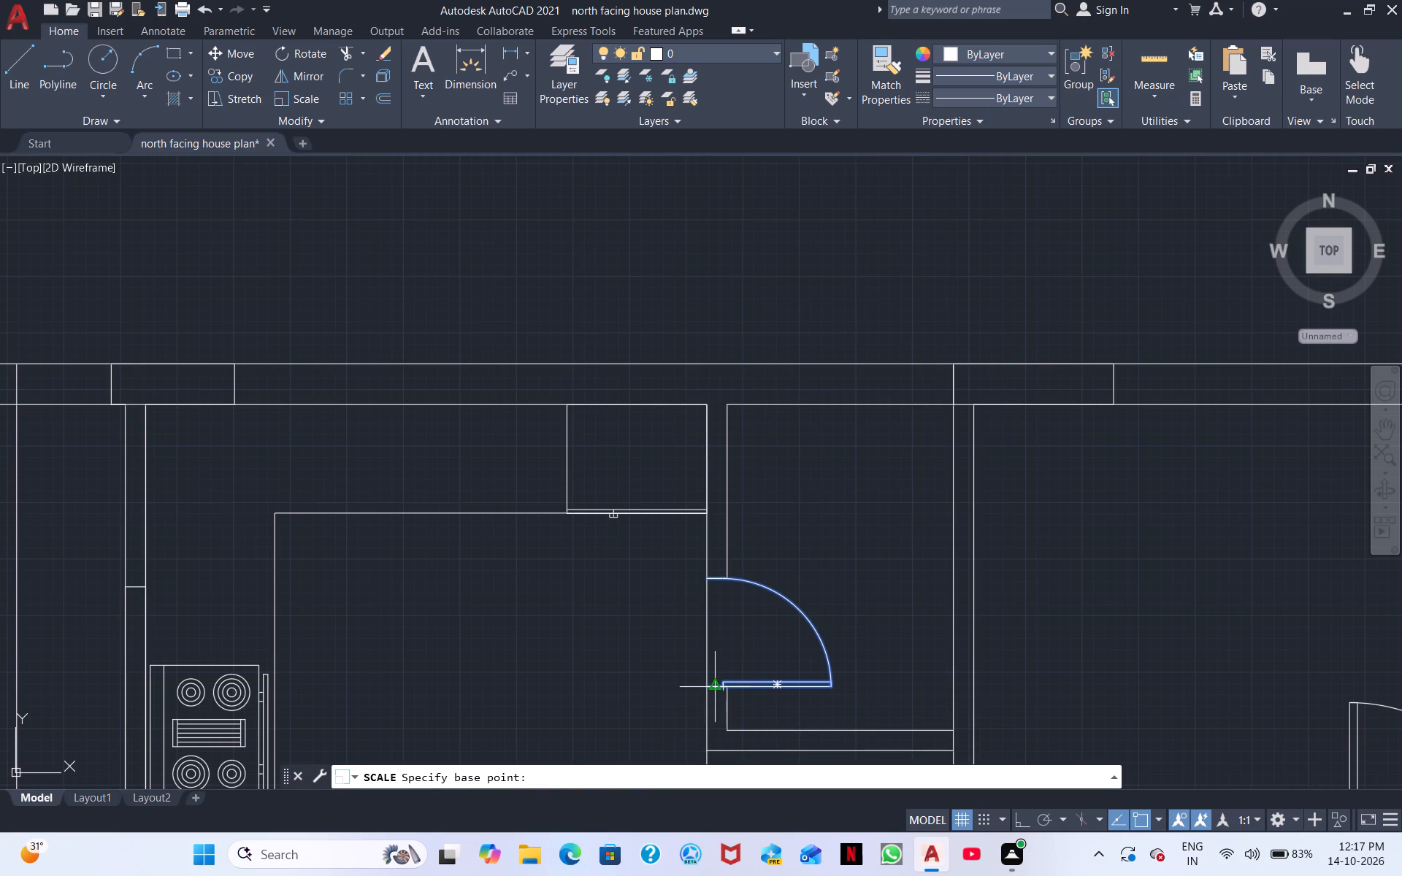
click(708, 683)
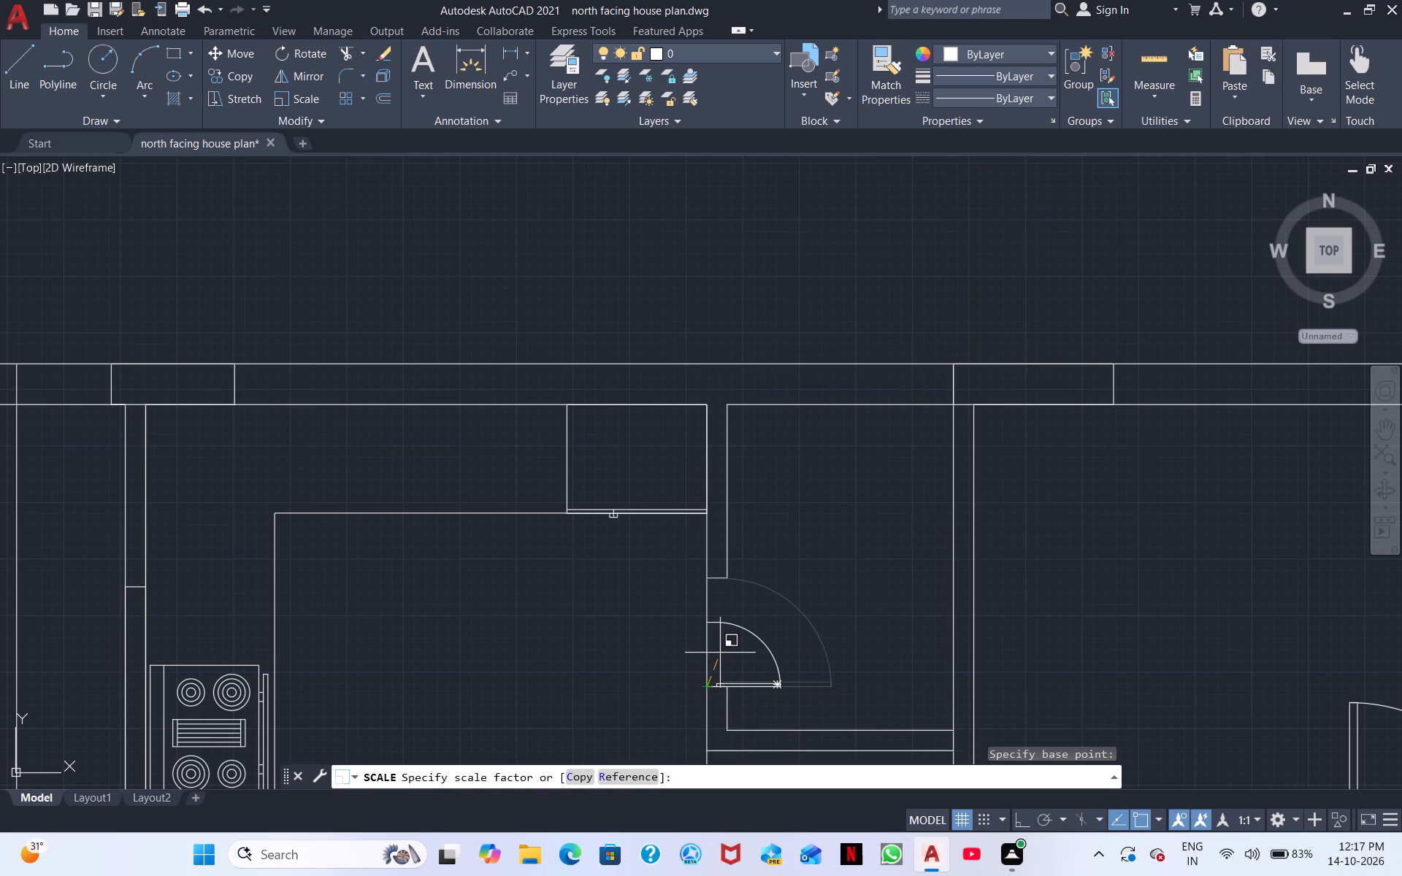
scroll(720, 653, up, 3)
middle_drag(722, 587, 724, 790)
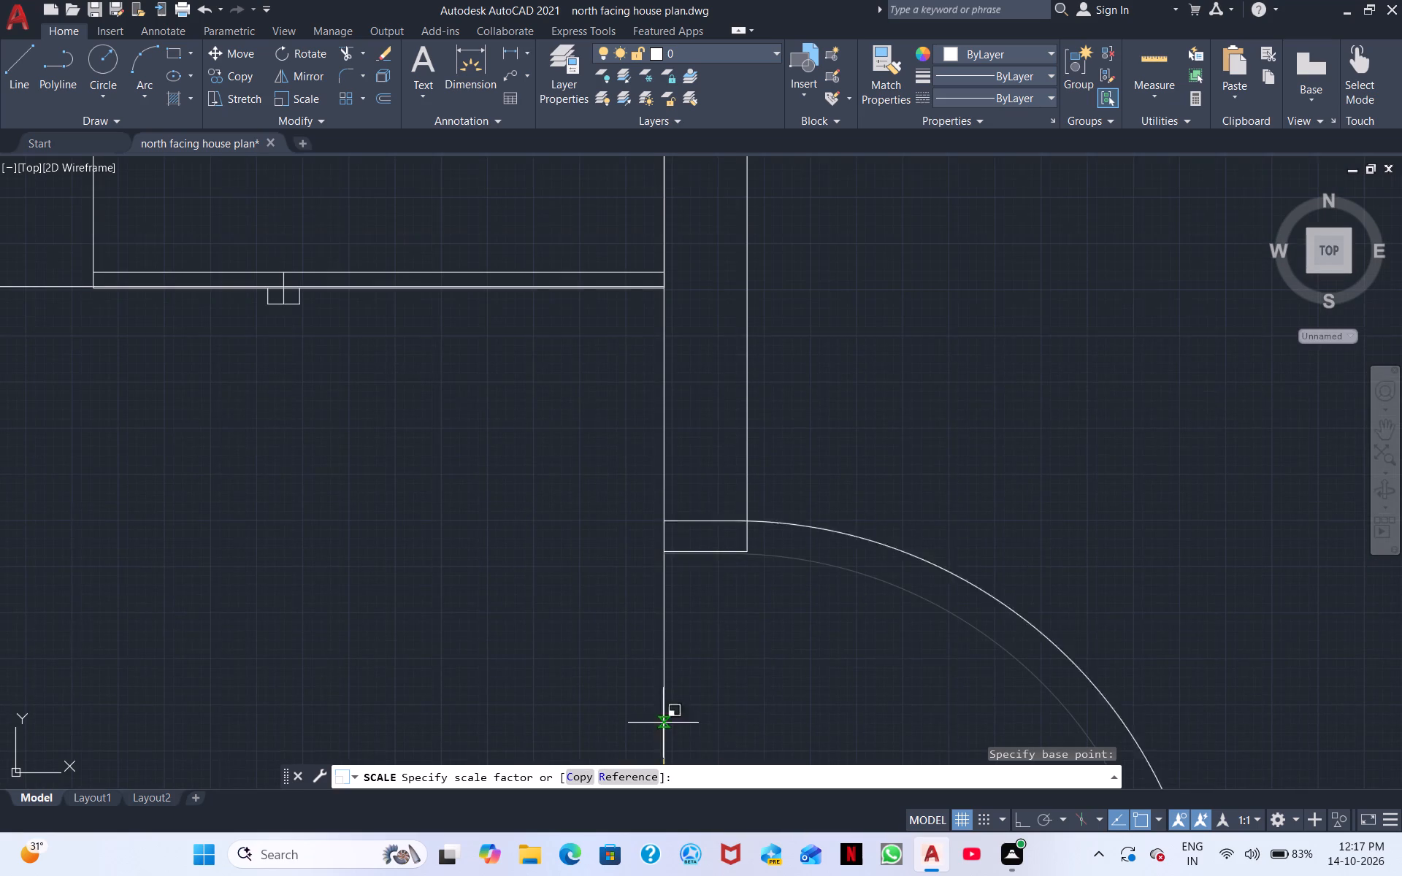
scroll(683, 742, up, 3)
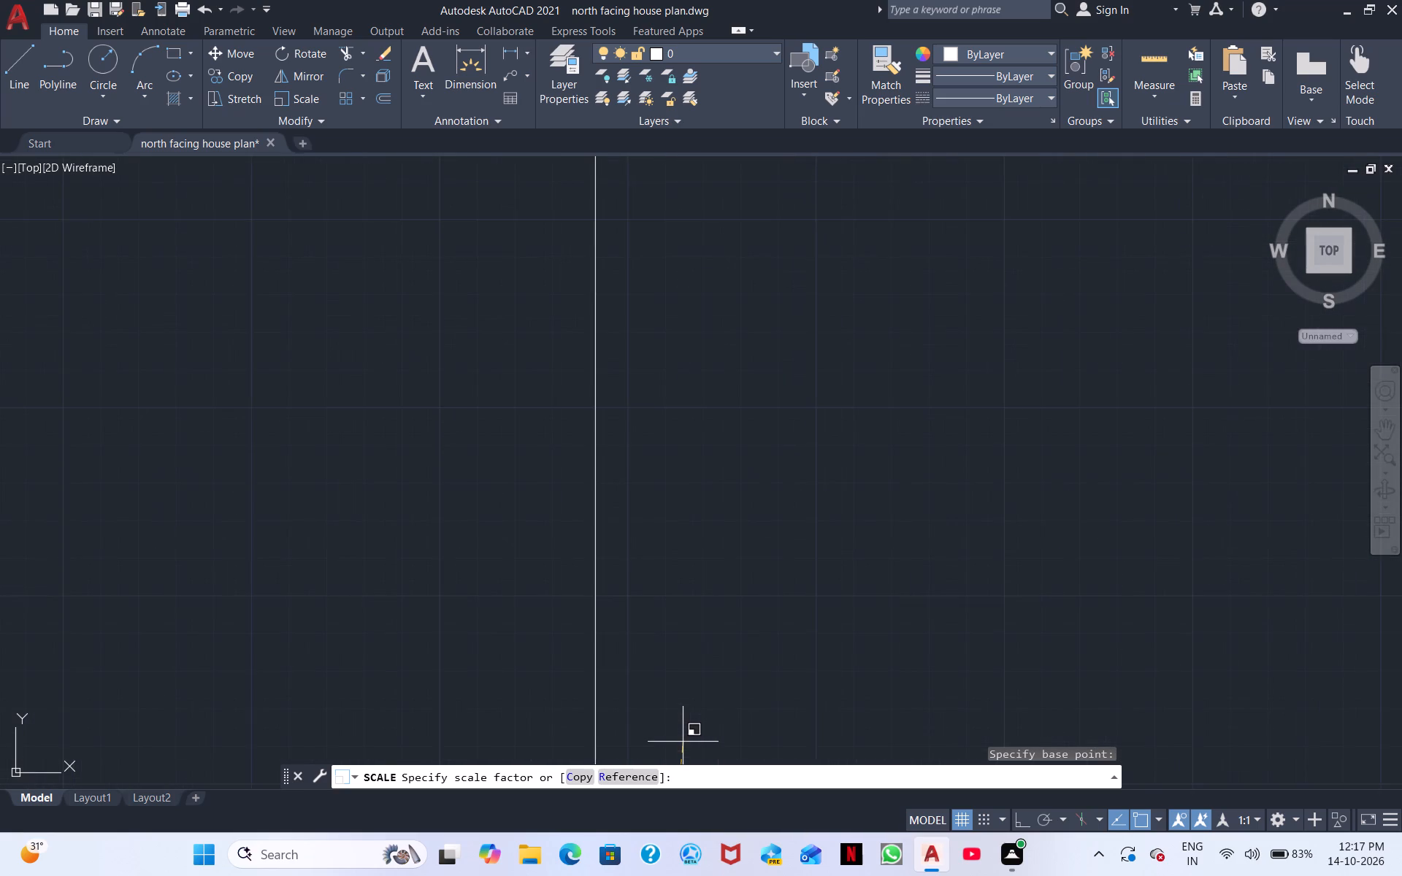
middle_drag(681, 739, 654, 875)
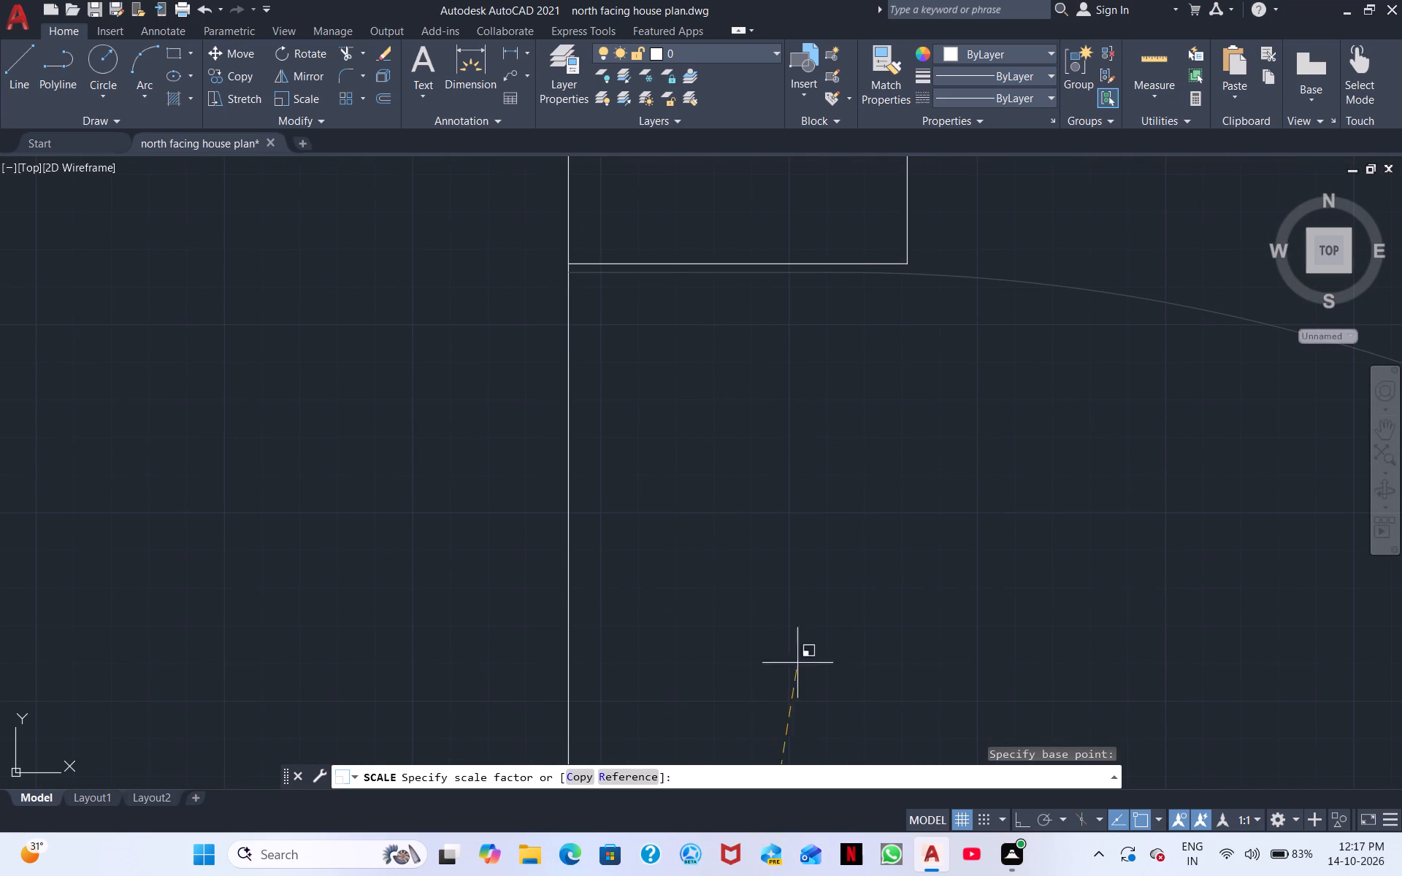
scroll(781, 596, down, 2)
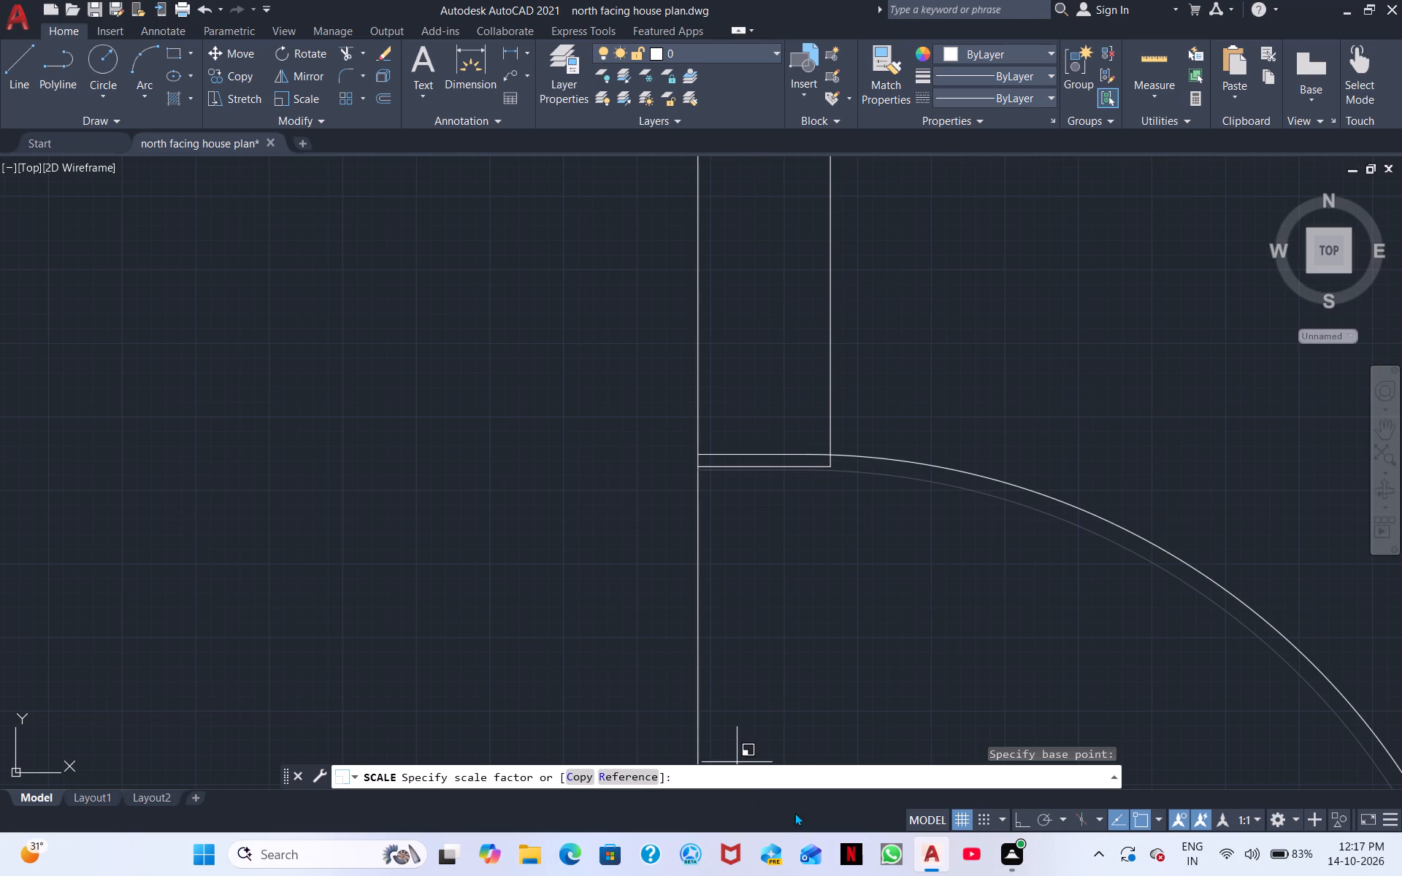
scroll(811, 795, down, 3)
scroll(811, 726, down, 1)
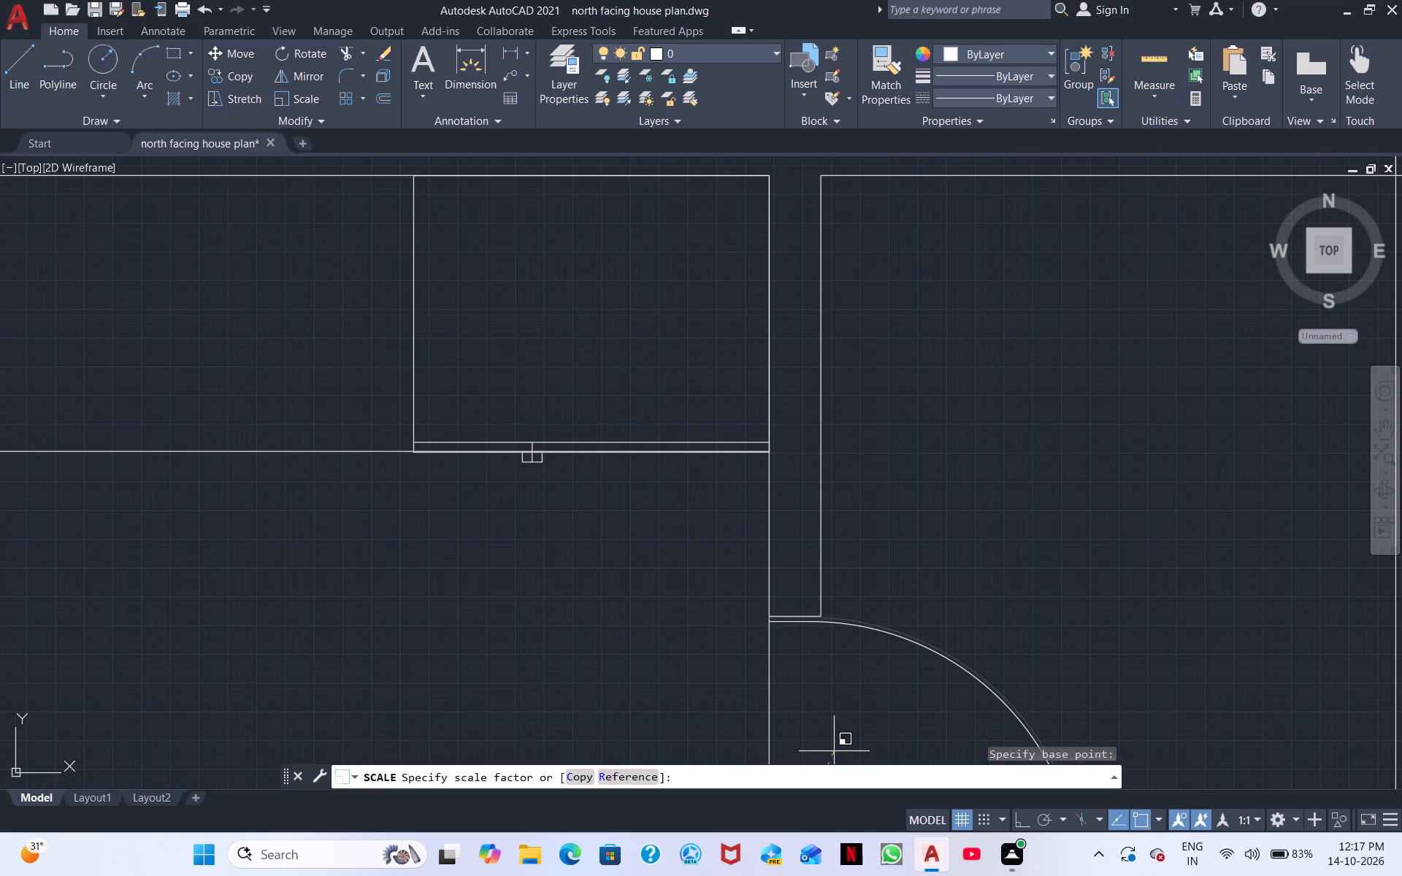
scroll(835, 750, up, 2)
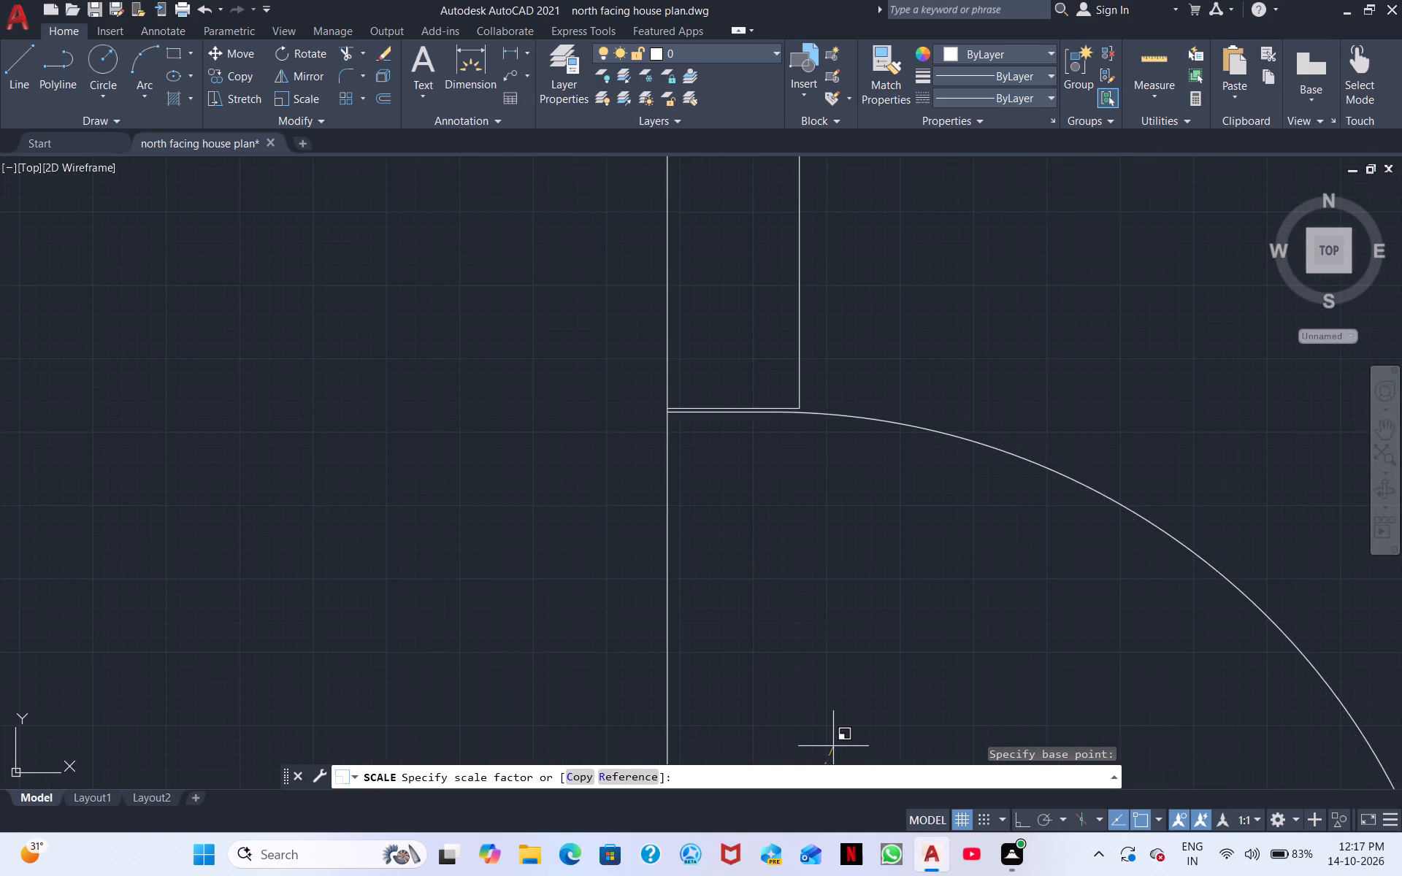
click(835, 745)
scroll(835, 745, down, 1)
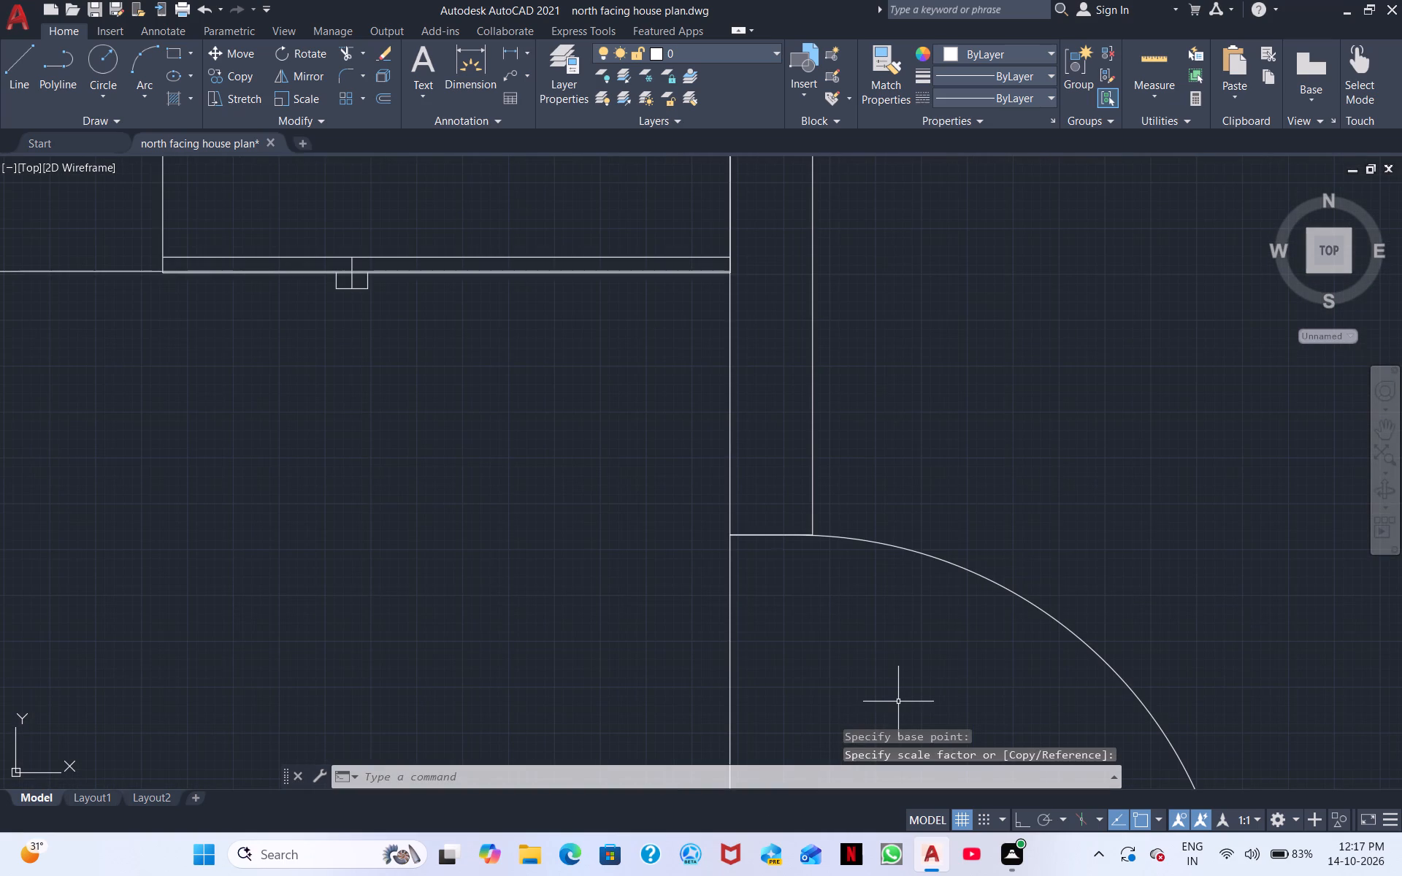
key(Escape)
scroll(806, 656, down, 2)
middle_drag(866, 640, 842, 482)
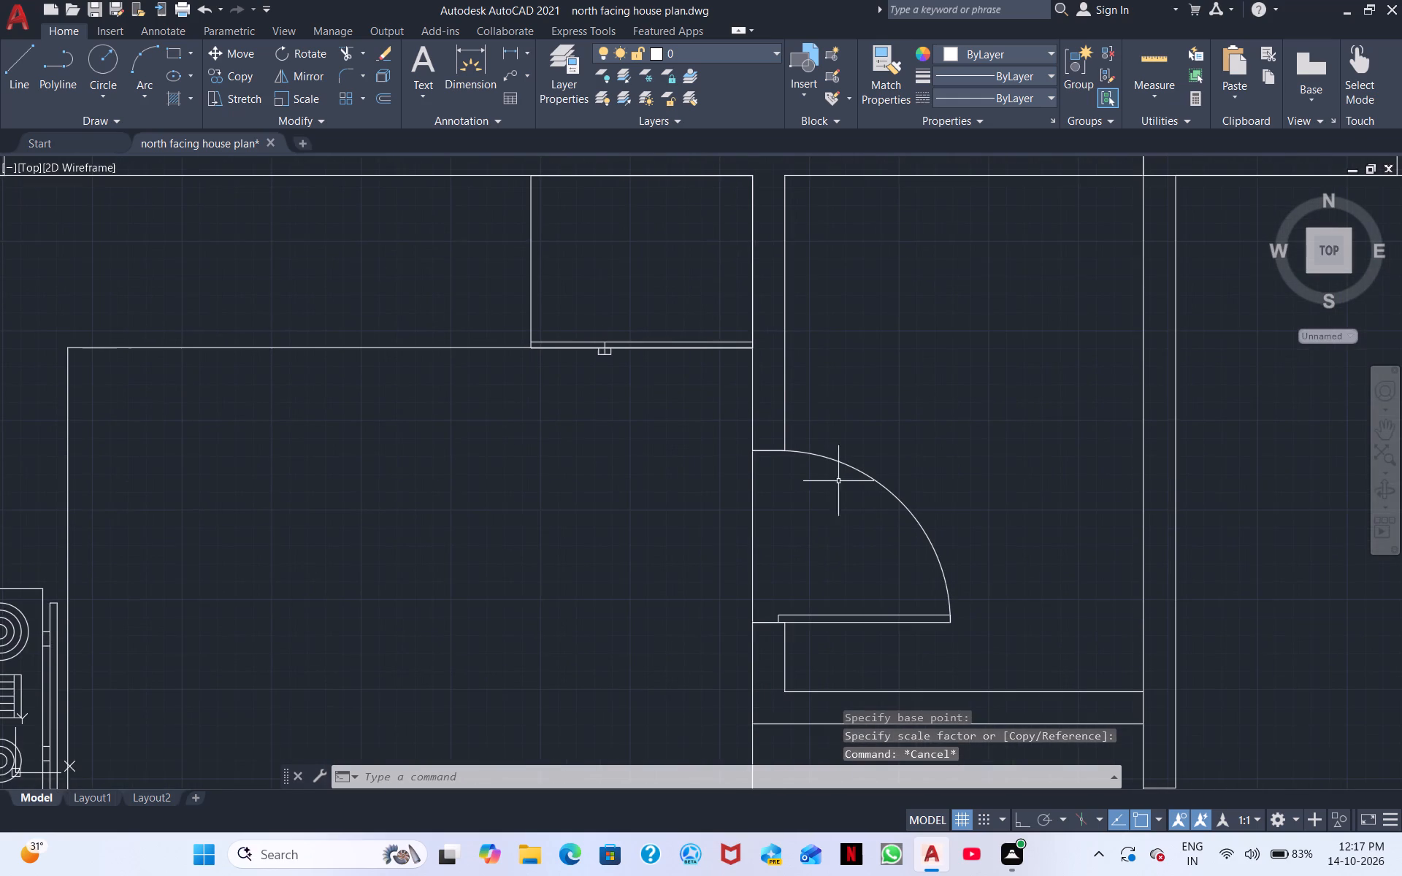
Copy the kitchen door from its south jamb corner to the south jamb corner of the northeast room's west wall opening.
middle_drag(833, 562, 840, 503)
middle_drag(846, 547, 861, 469)
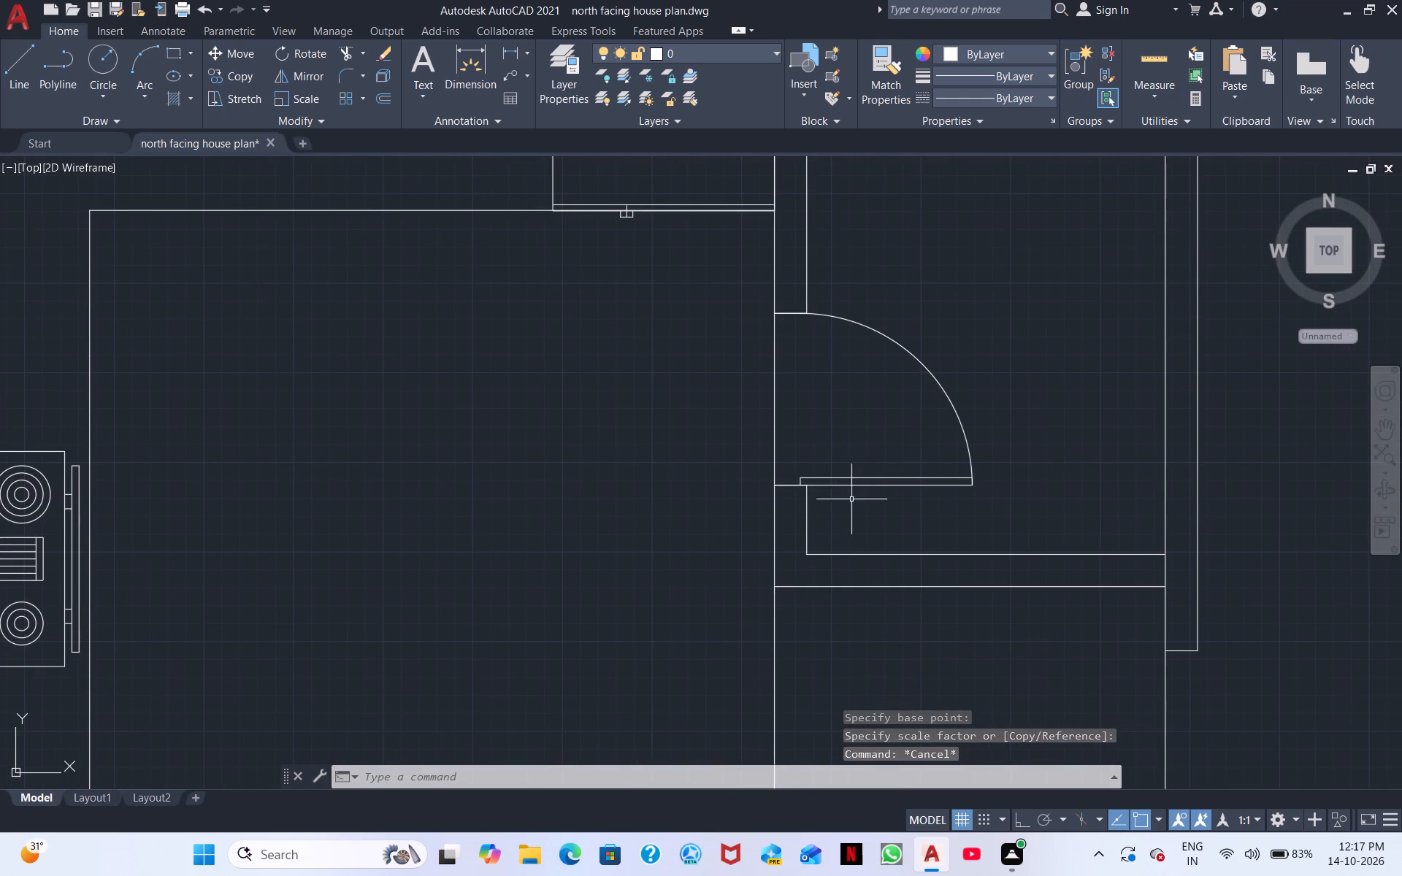
middle_drag(866, 551, 852, 419)
middle_drag(896, 545, 808, 421)
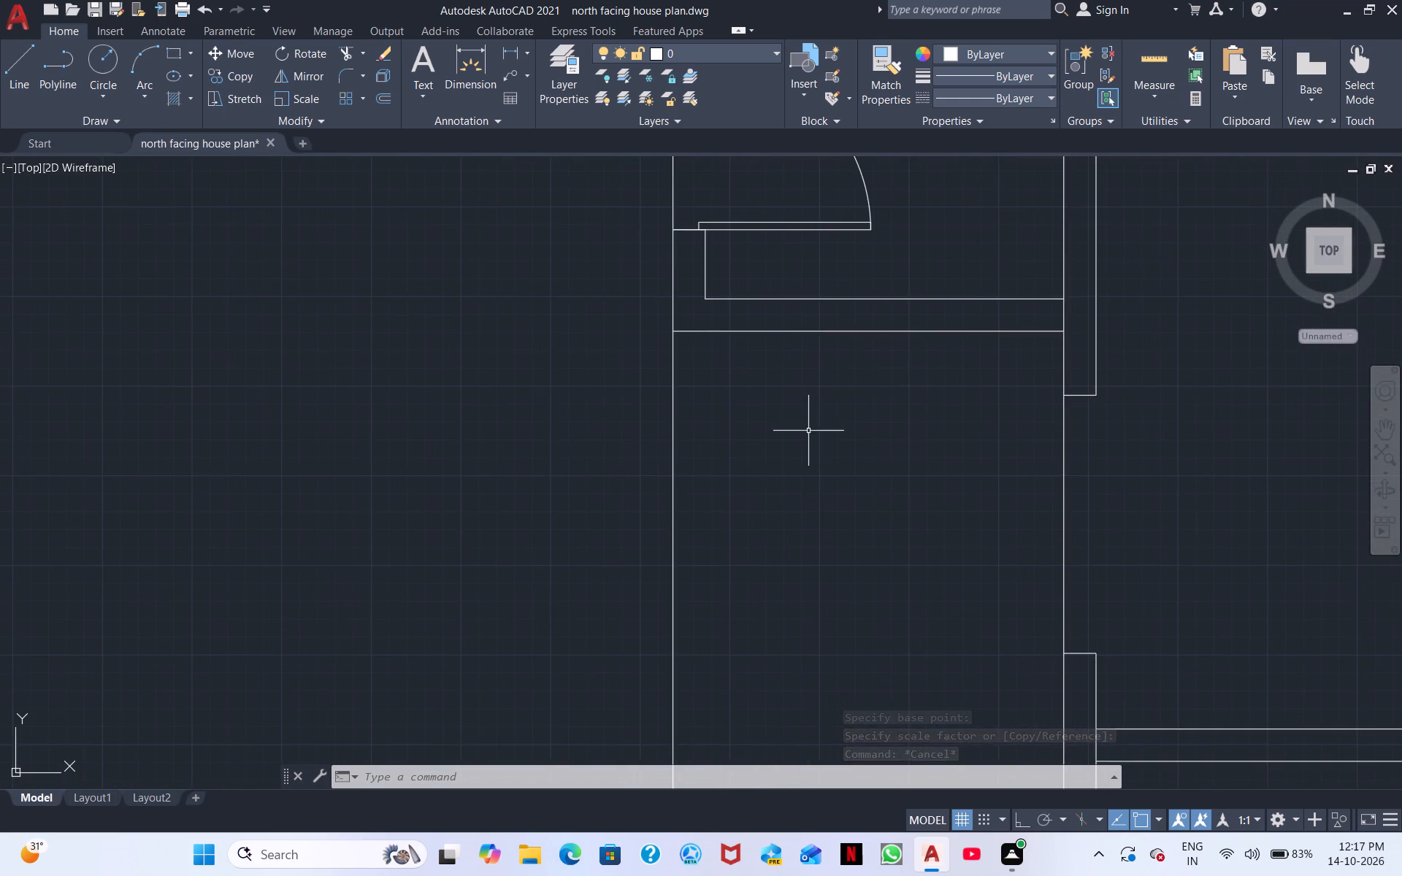
scroll(816, 450, down, 2)
middle_drag(871, 501, 726, 410)
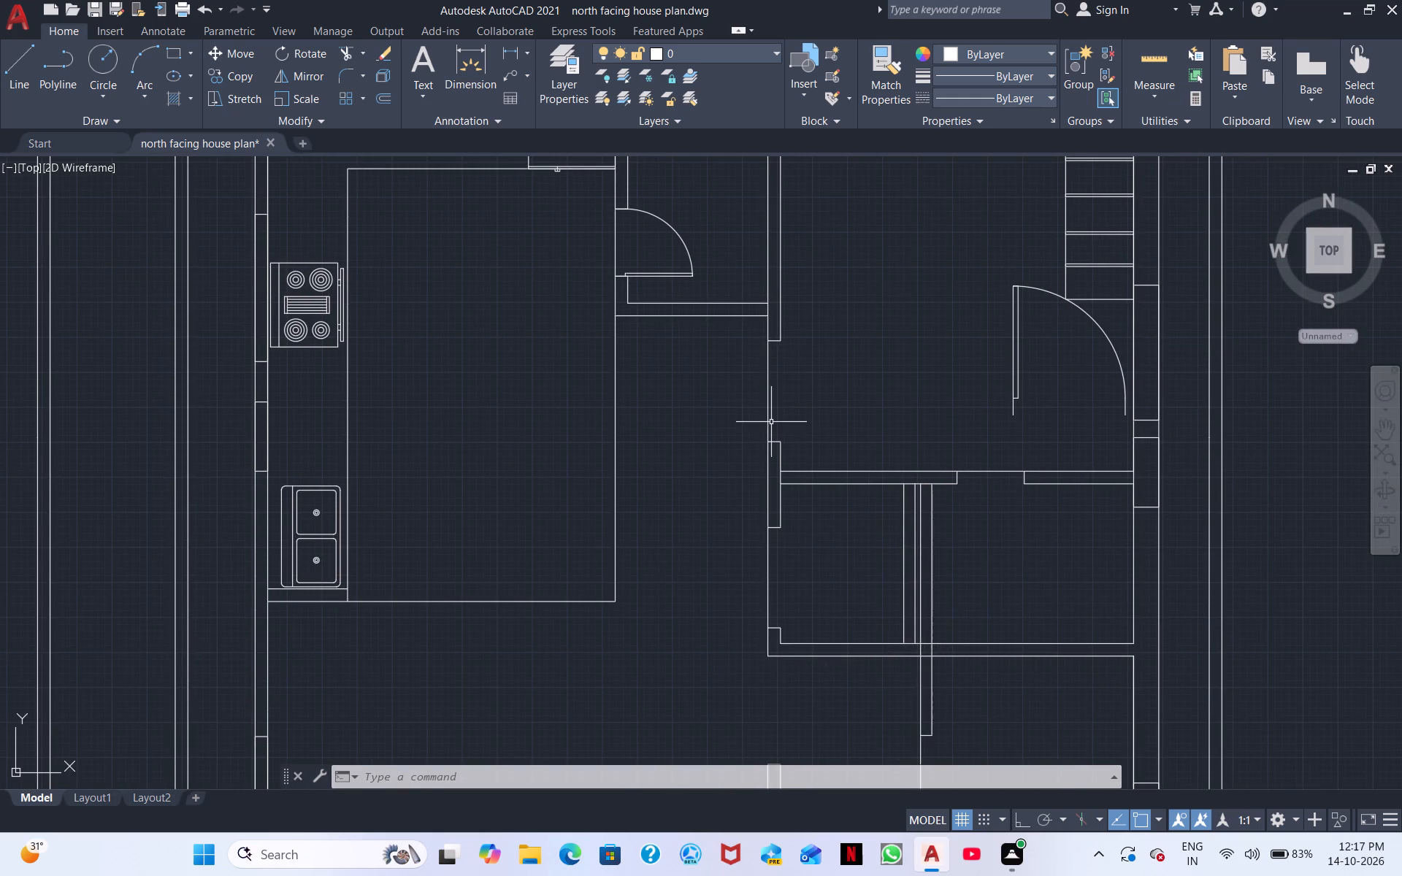
scroll(771, 422, down, 1)
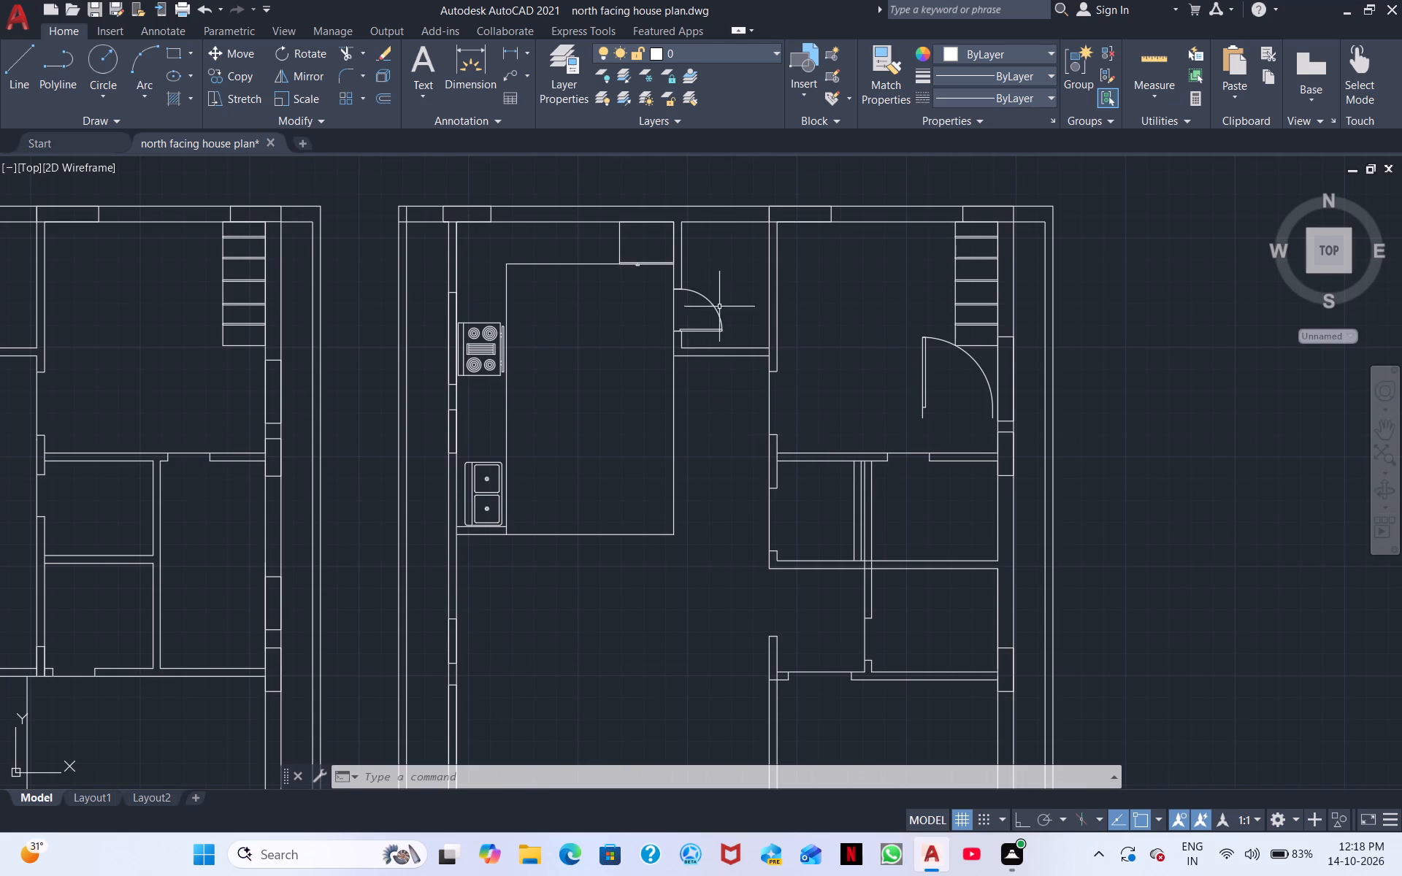
click(732, 326)
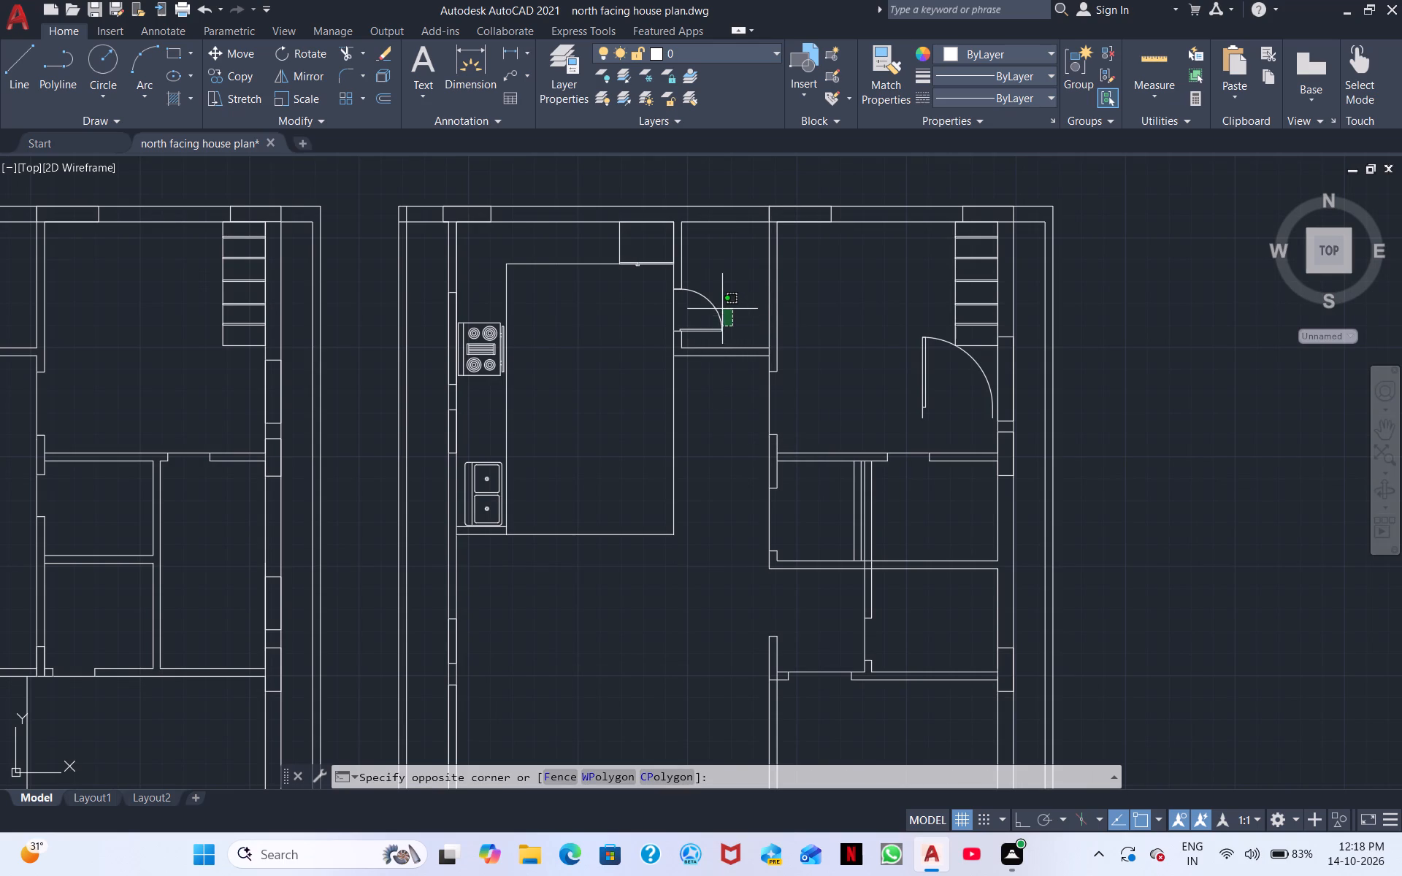
click(716, 301)
right_click(708, 301)
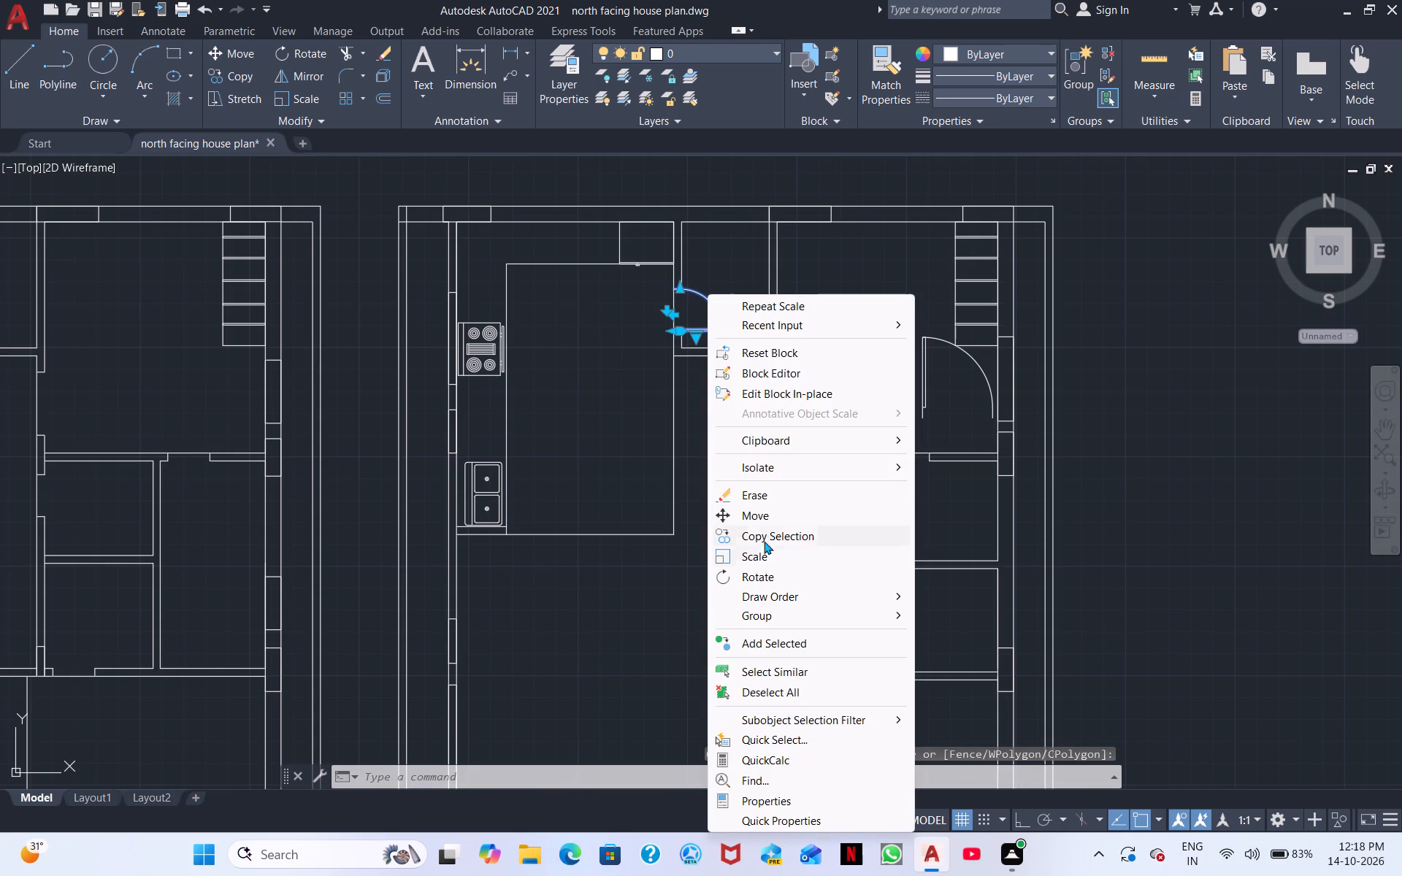
click(759, 532)
scroll(660, 347, up, 3)
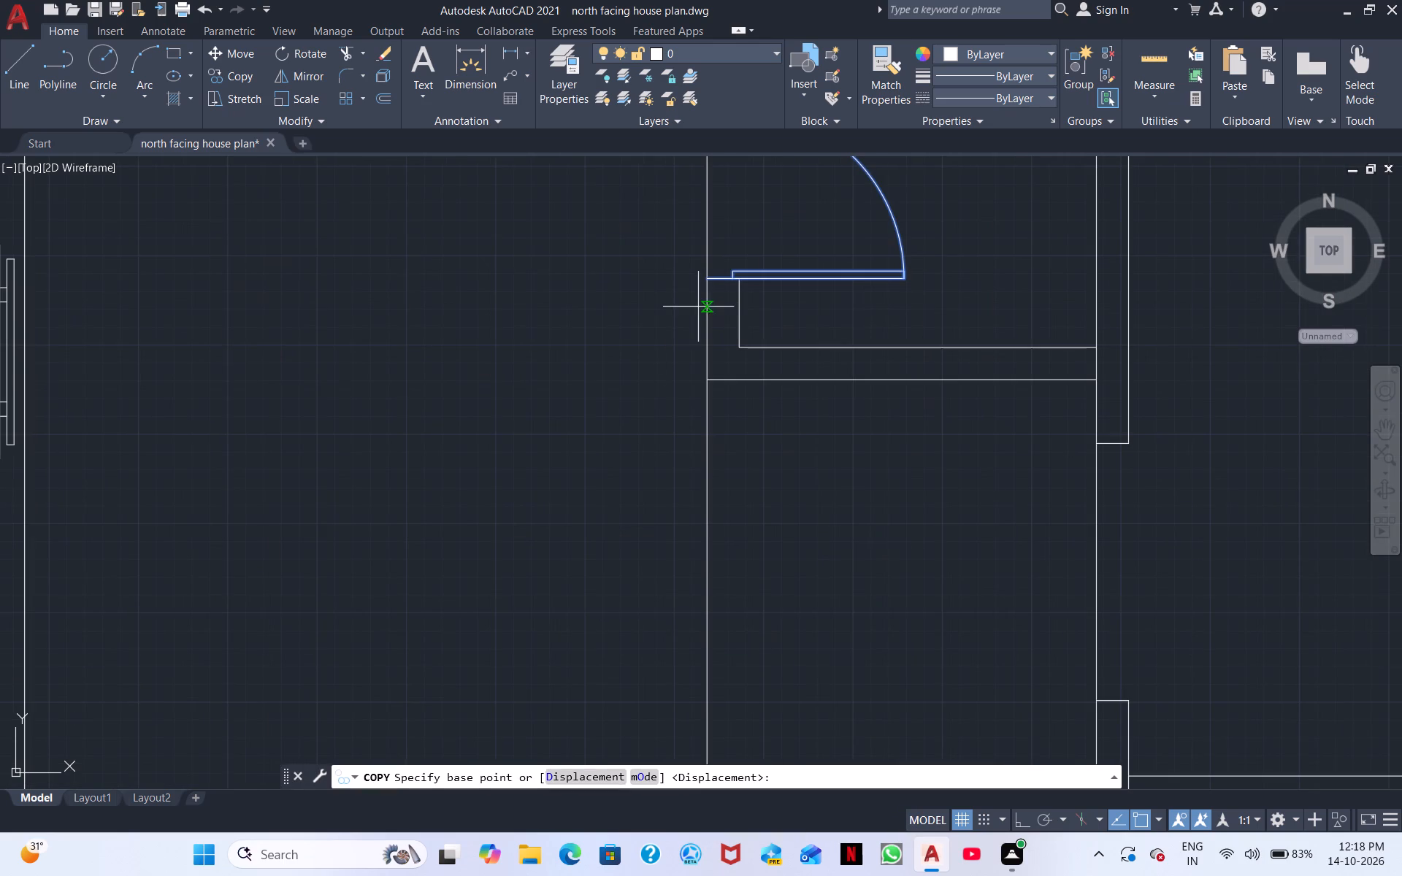
click(703, 282)
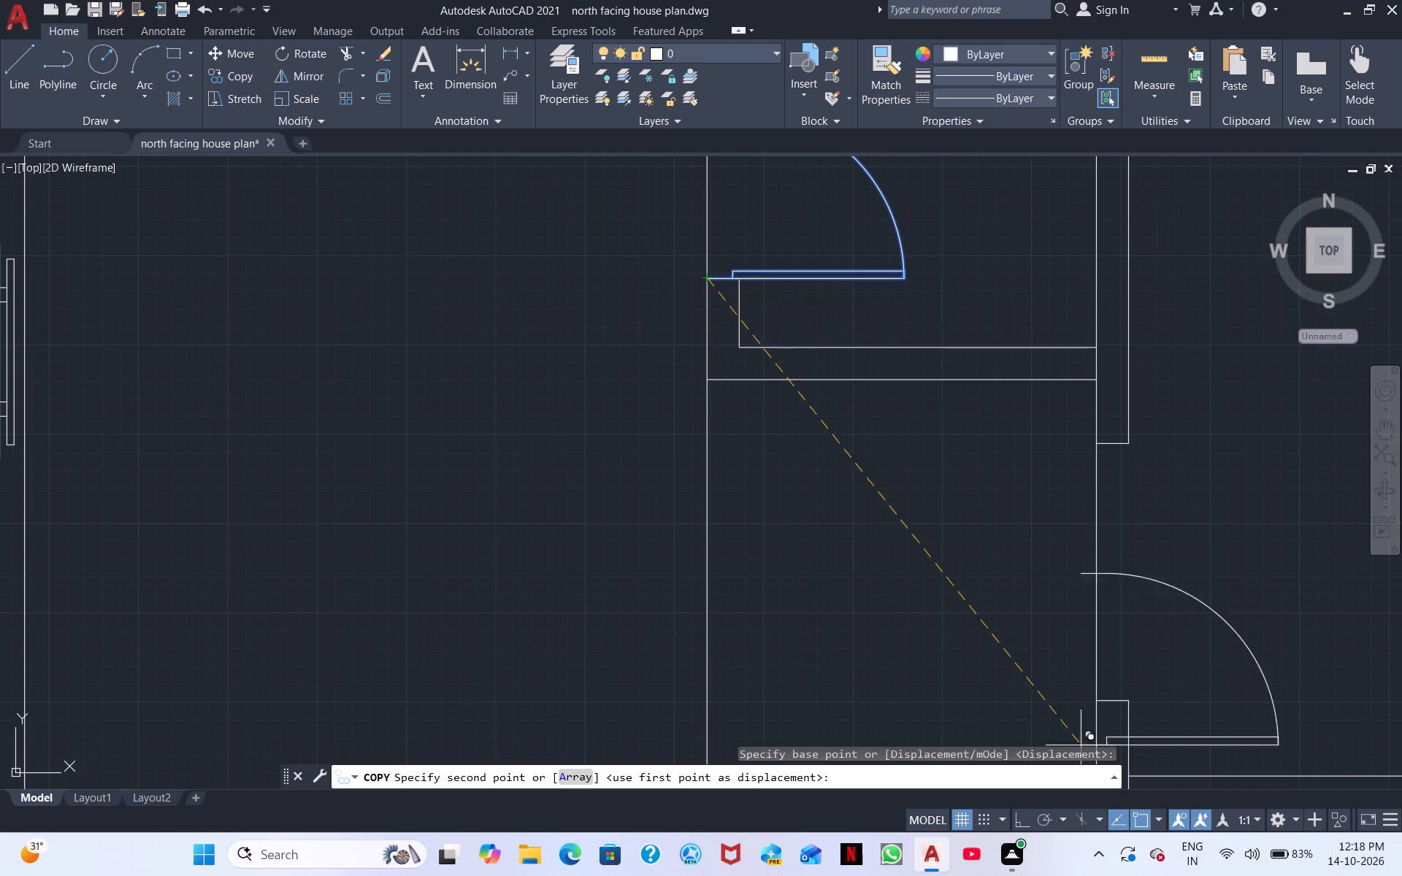
scroll(1111, 698, down, 2)
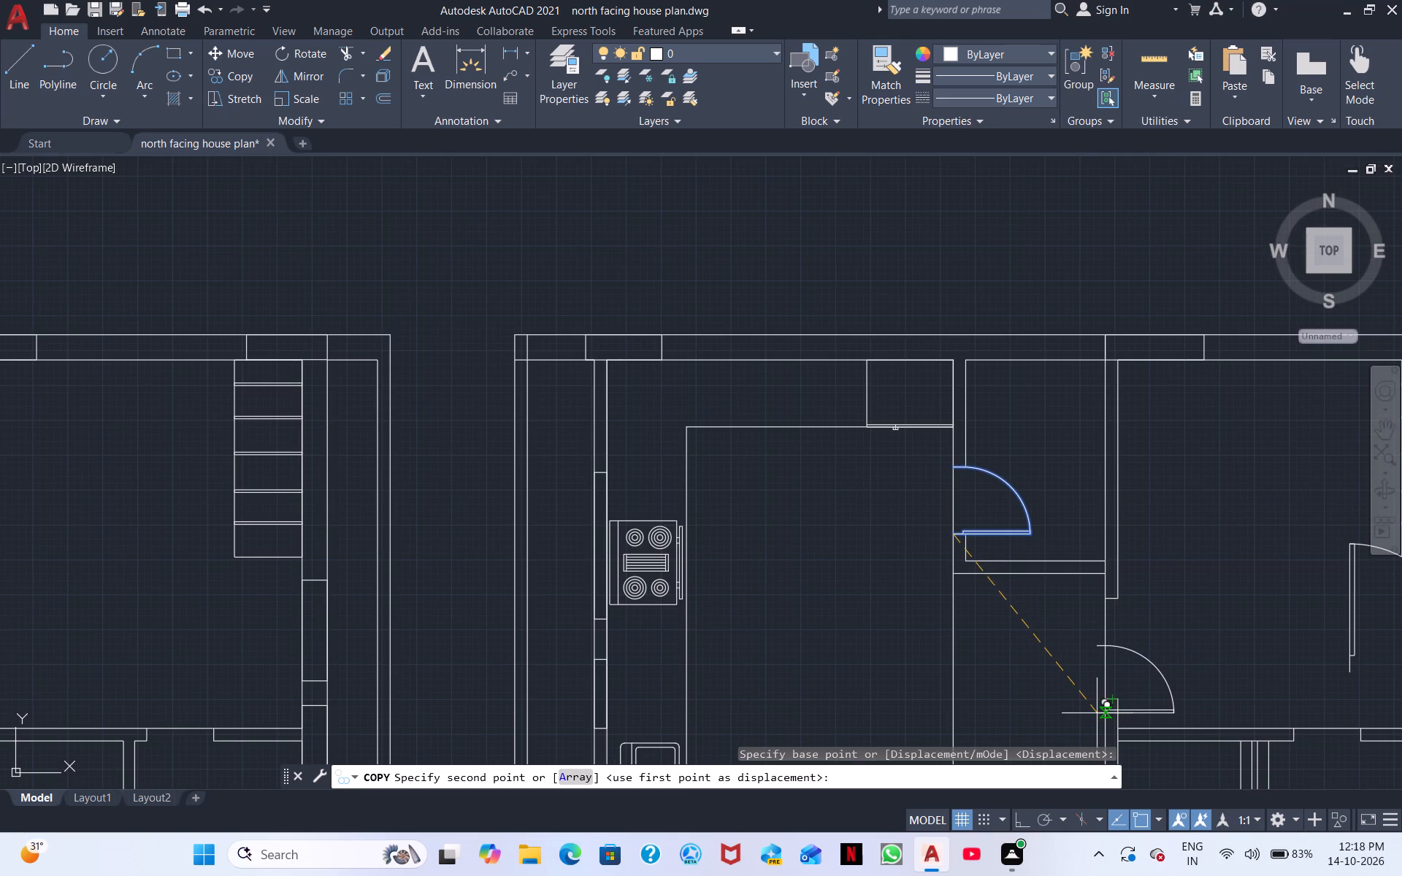
scroll(1097, 712, up, 3)
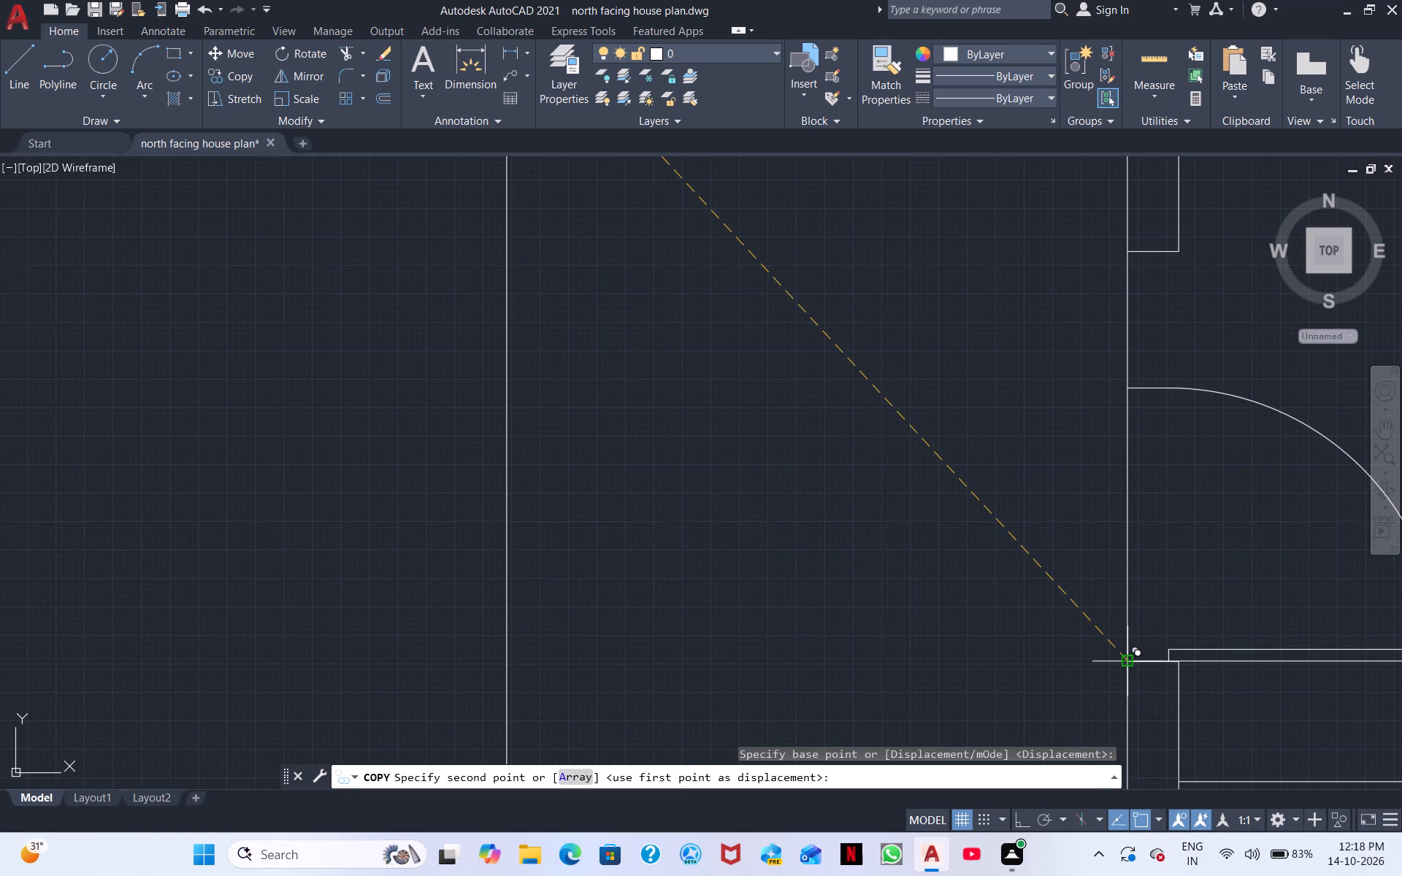
click(1132, 657)
Place another copy of the door at the south jamb corner of the small room's west opening, directly south of the northeast room.
scroll(870, 672, down, 3)
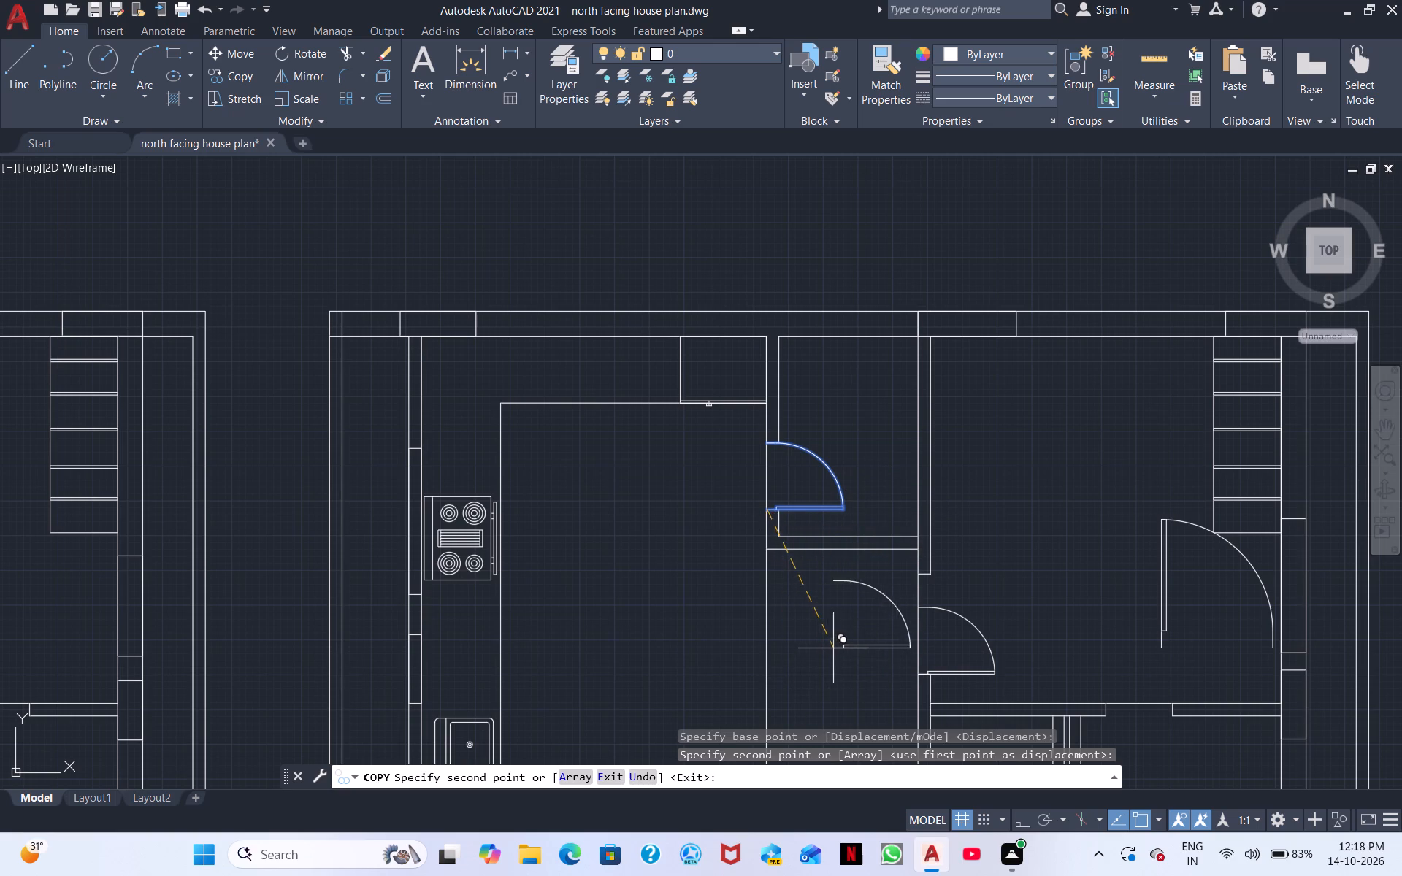
middle_drag(835, 641, 804, 537)
middle_drag(882, 633, 871, 460)
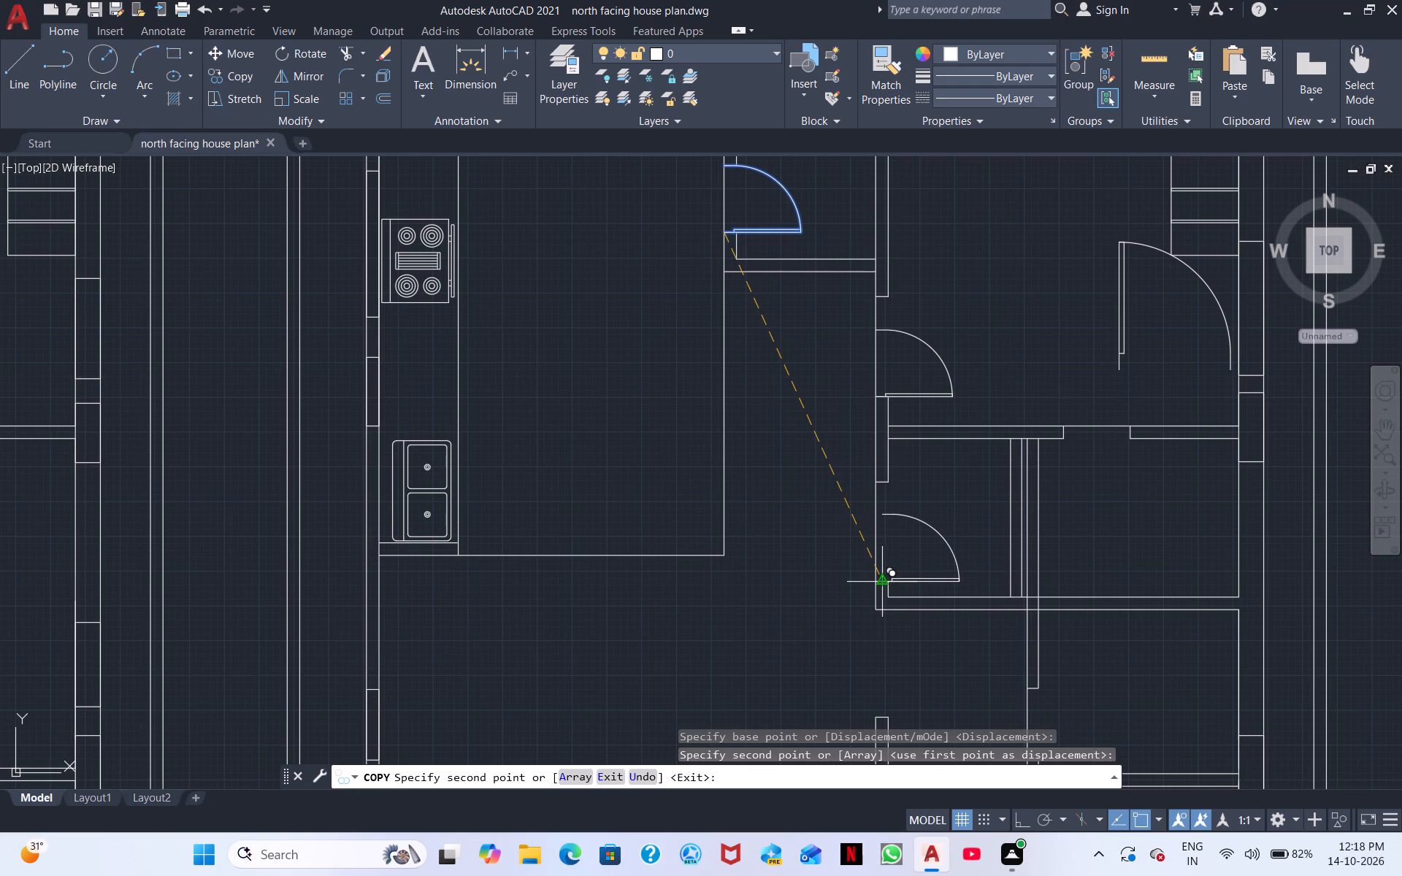
scroll(878, 580, up, 3)
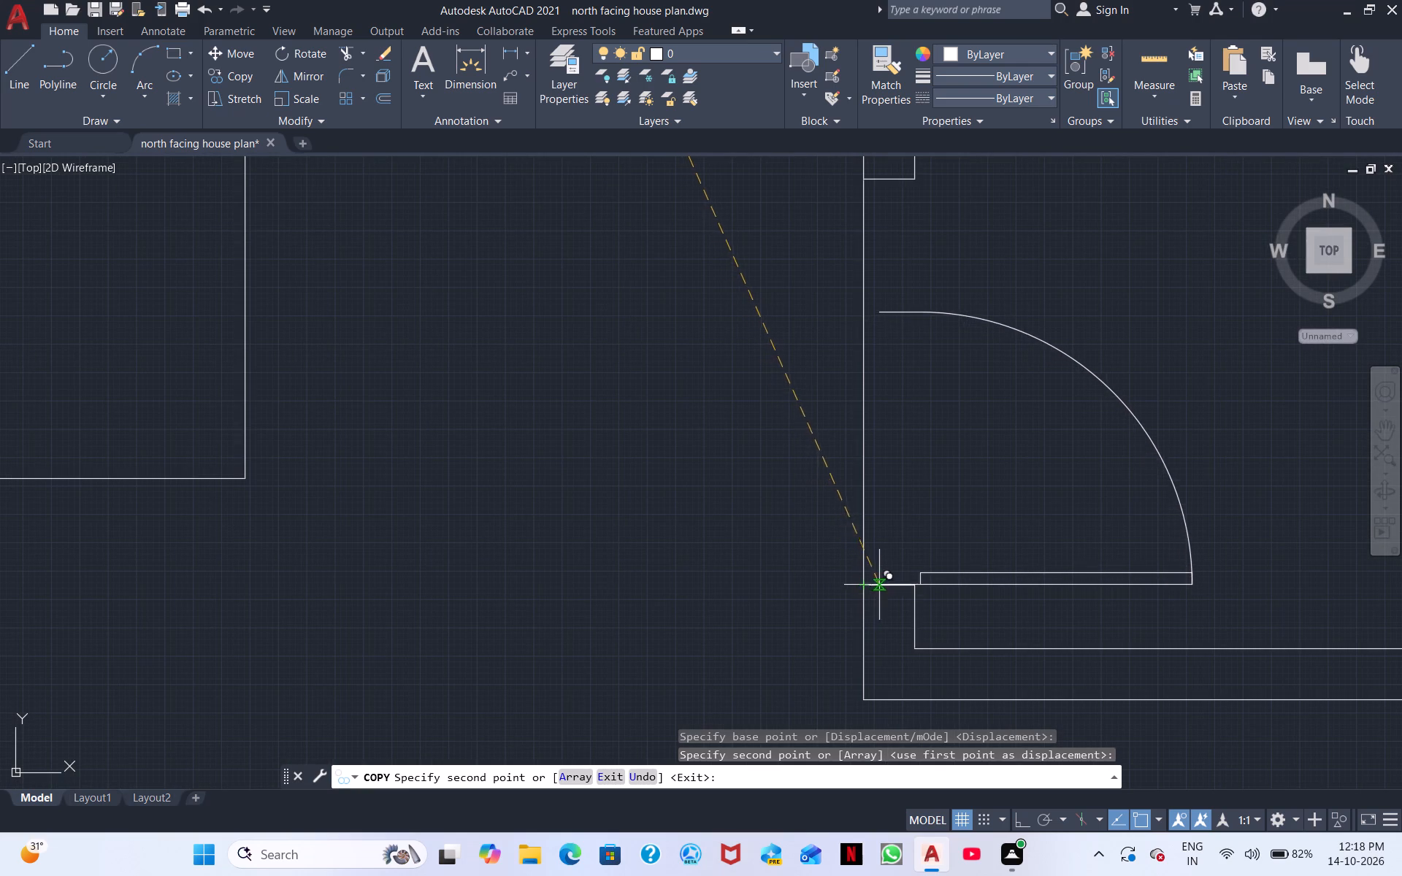
click(866, 585)
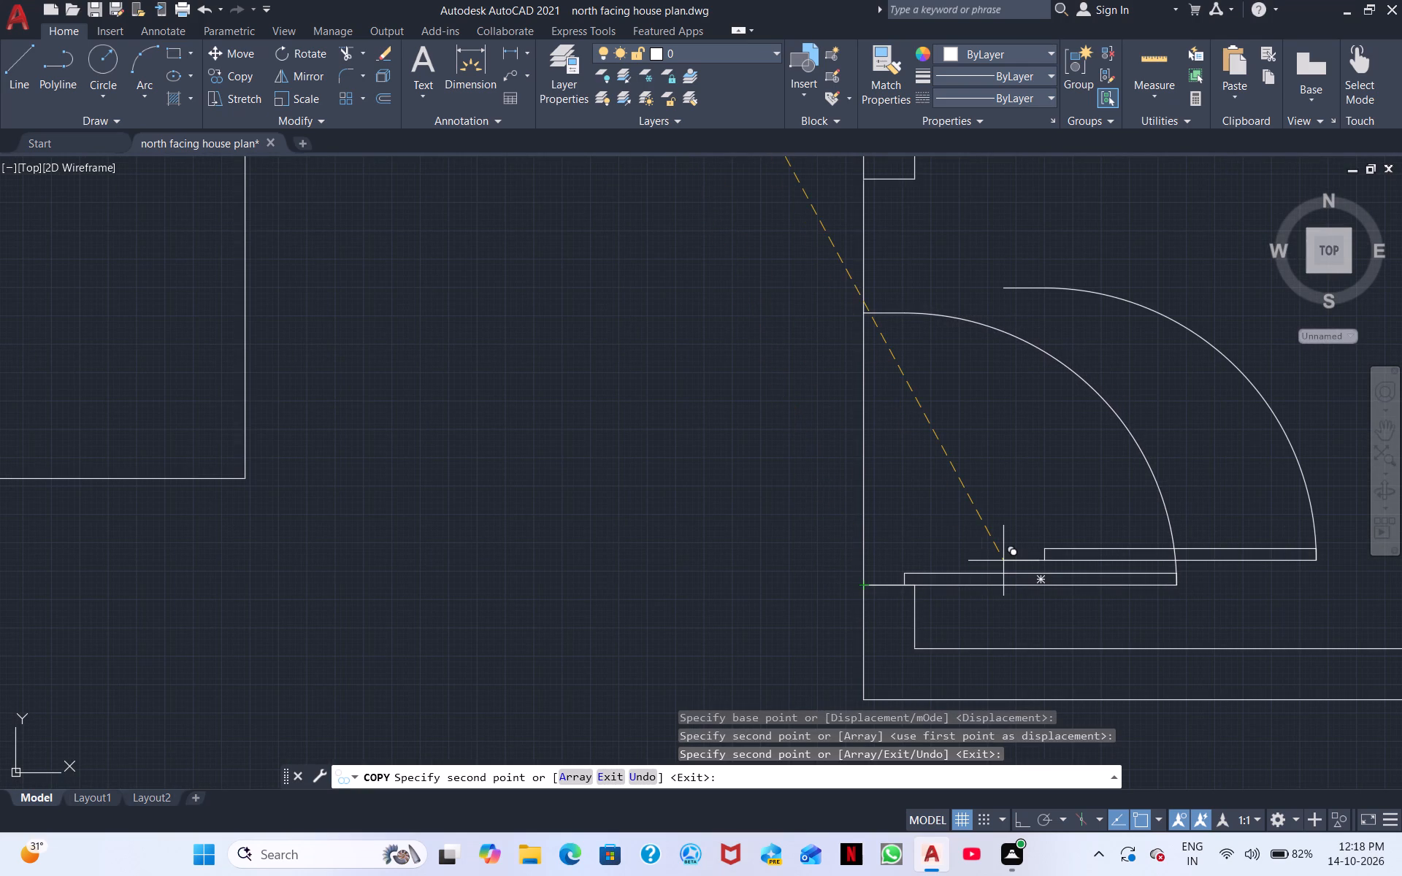
key(Escape)
Draw a three-sided line guide west of the small room's opening, running from its south jamb corner around to its north jamb corner.
scroll(992, 544, down, 2)
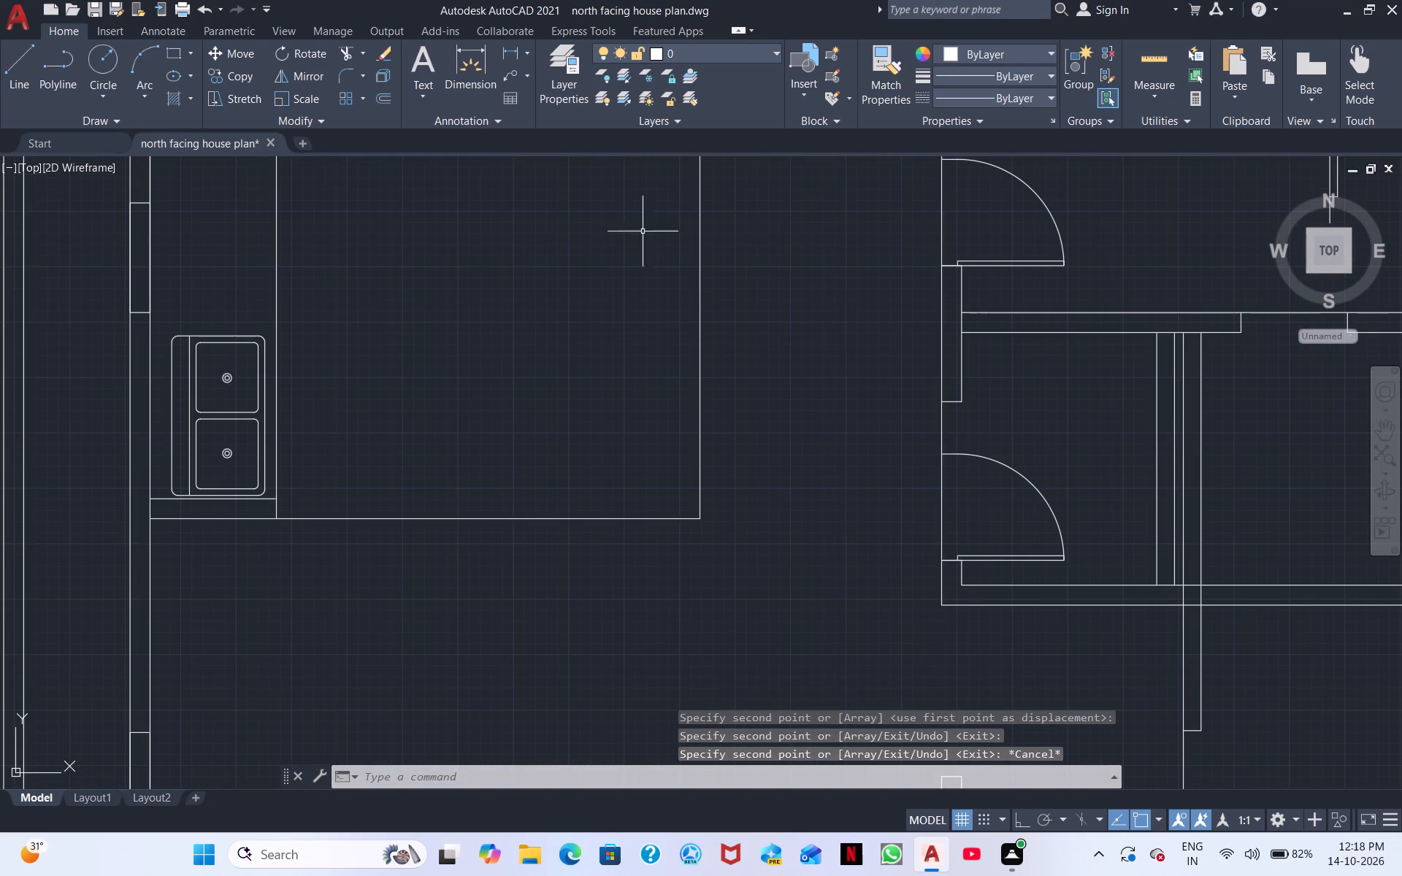
click(4, 59)
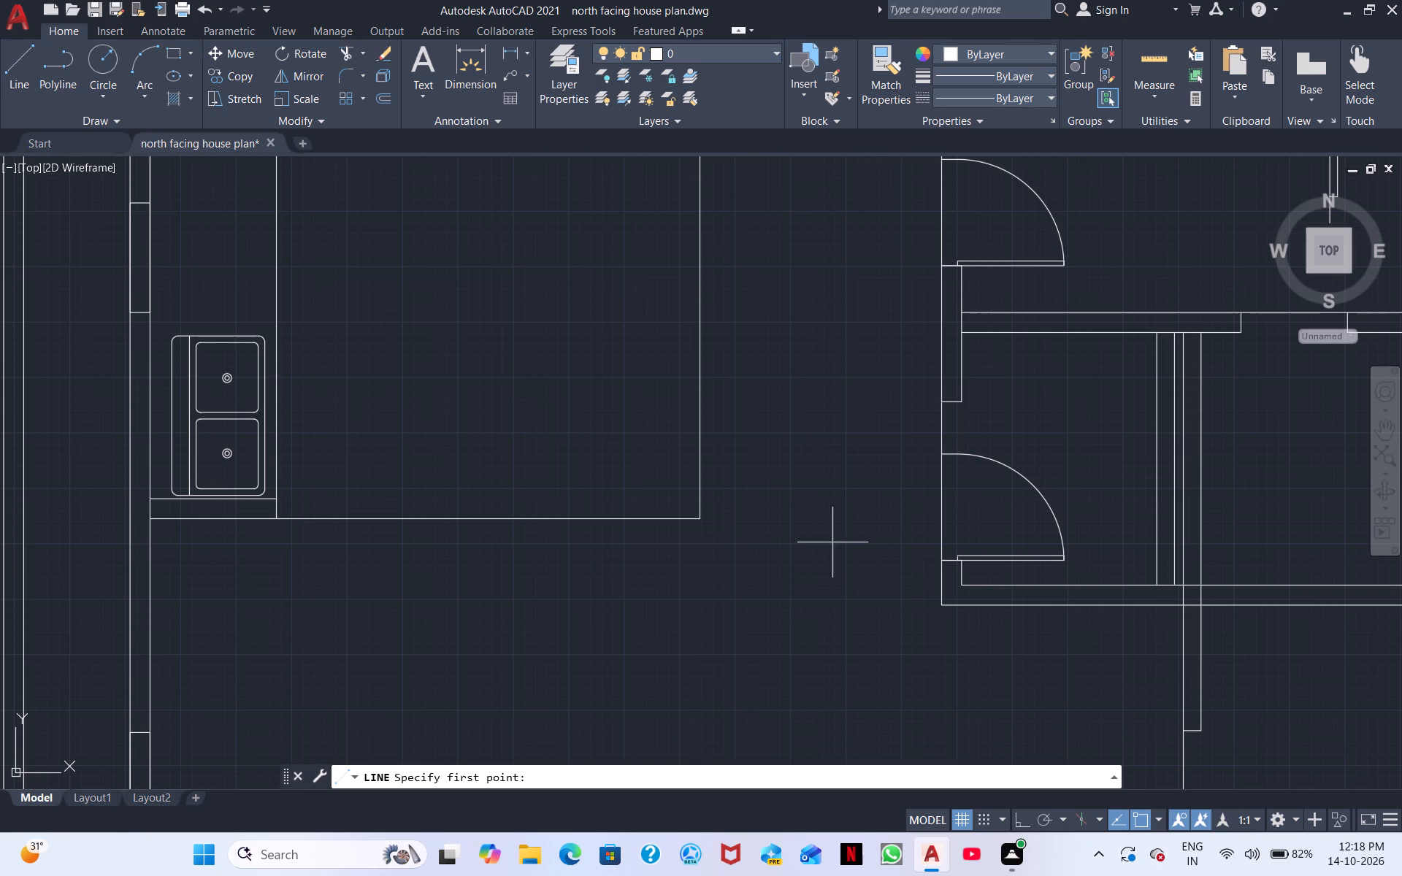
click(938, 566)
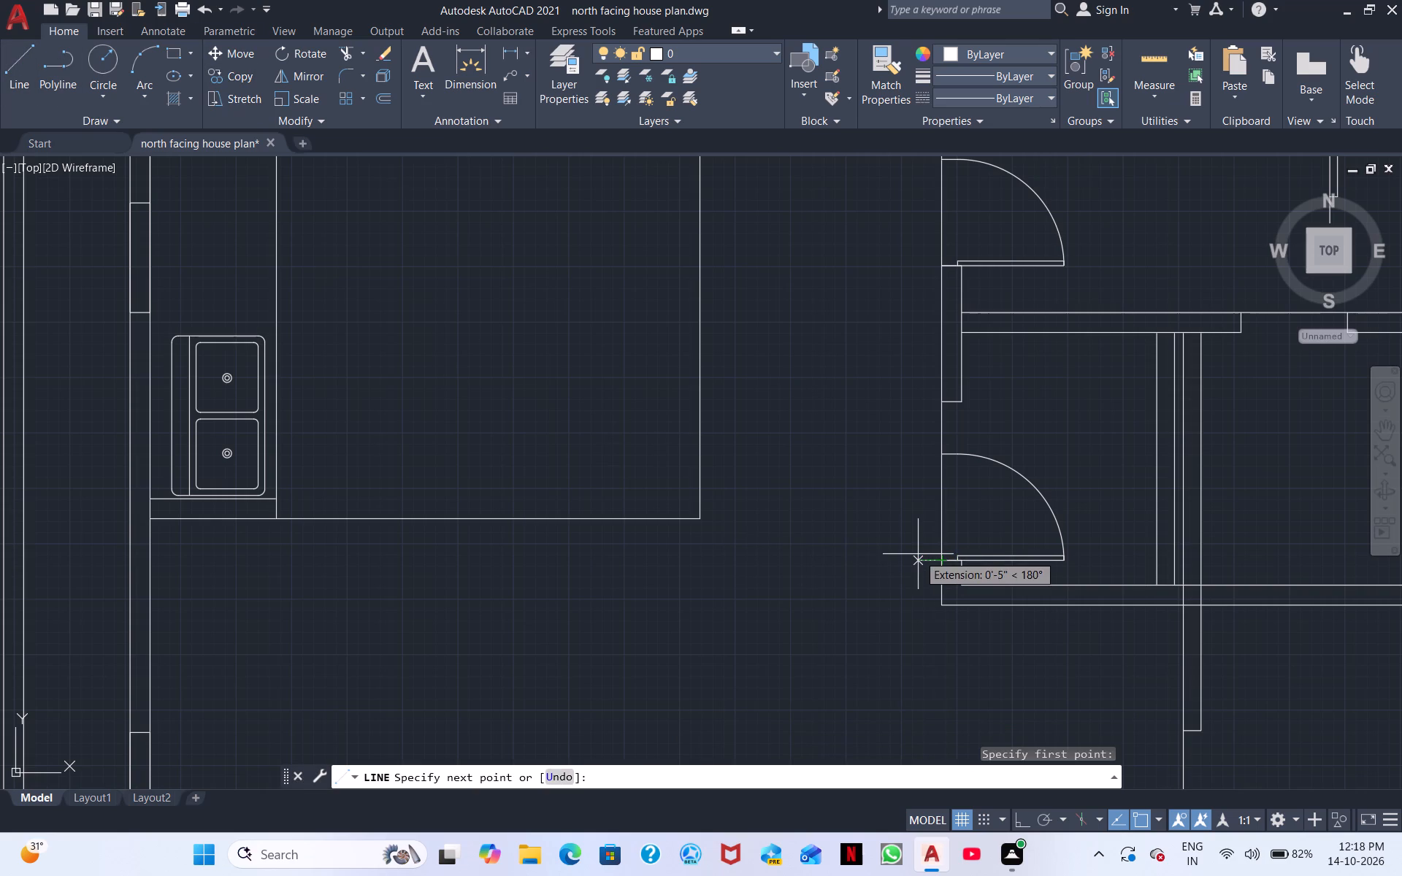
click(894, 556)
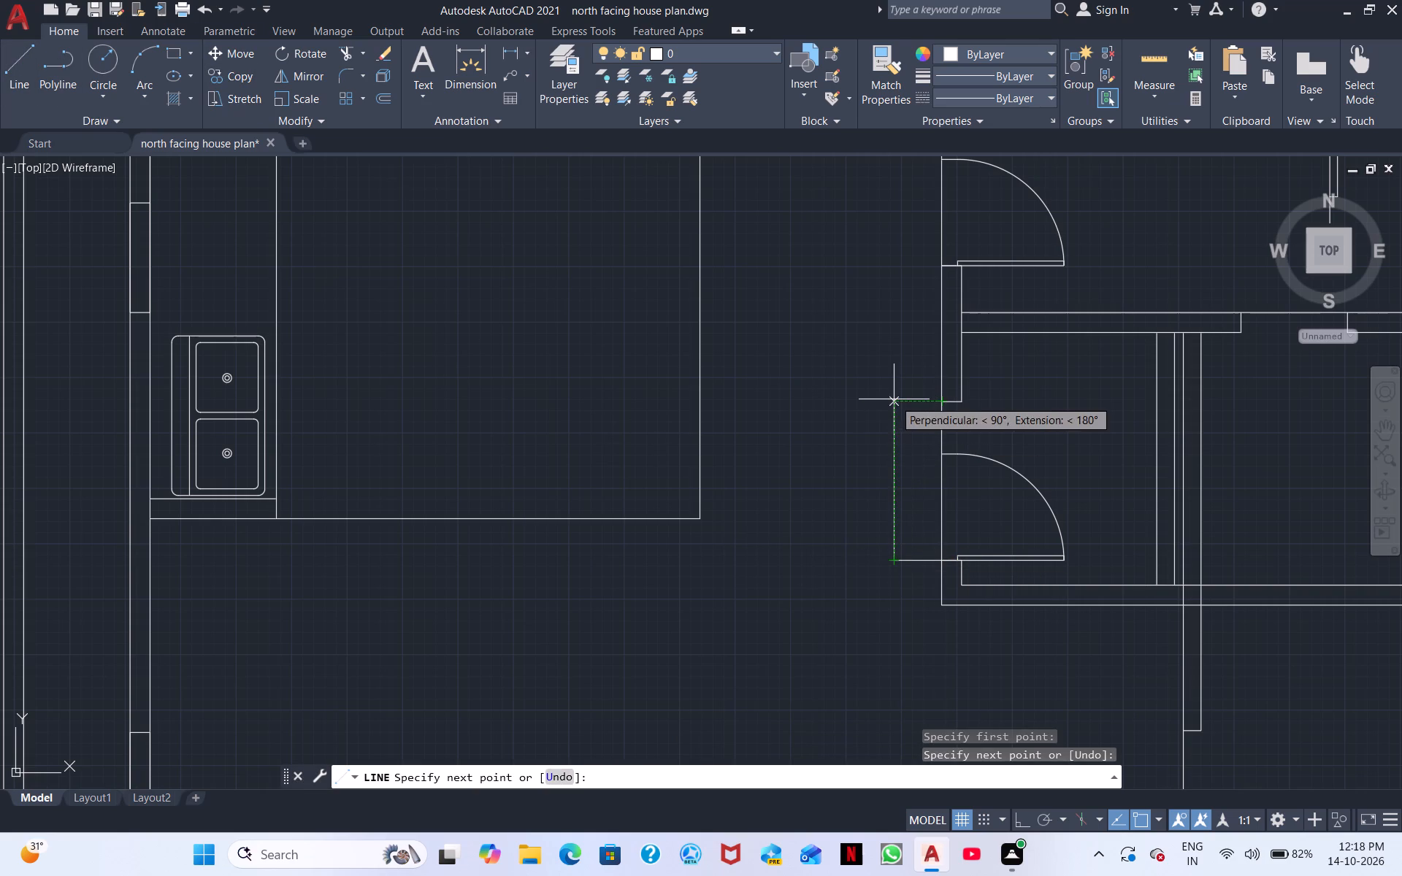
click(894, 399)
click(938, 401)
key(Escape)
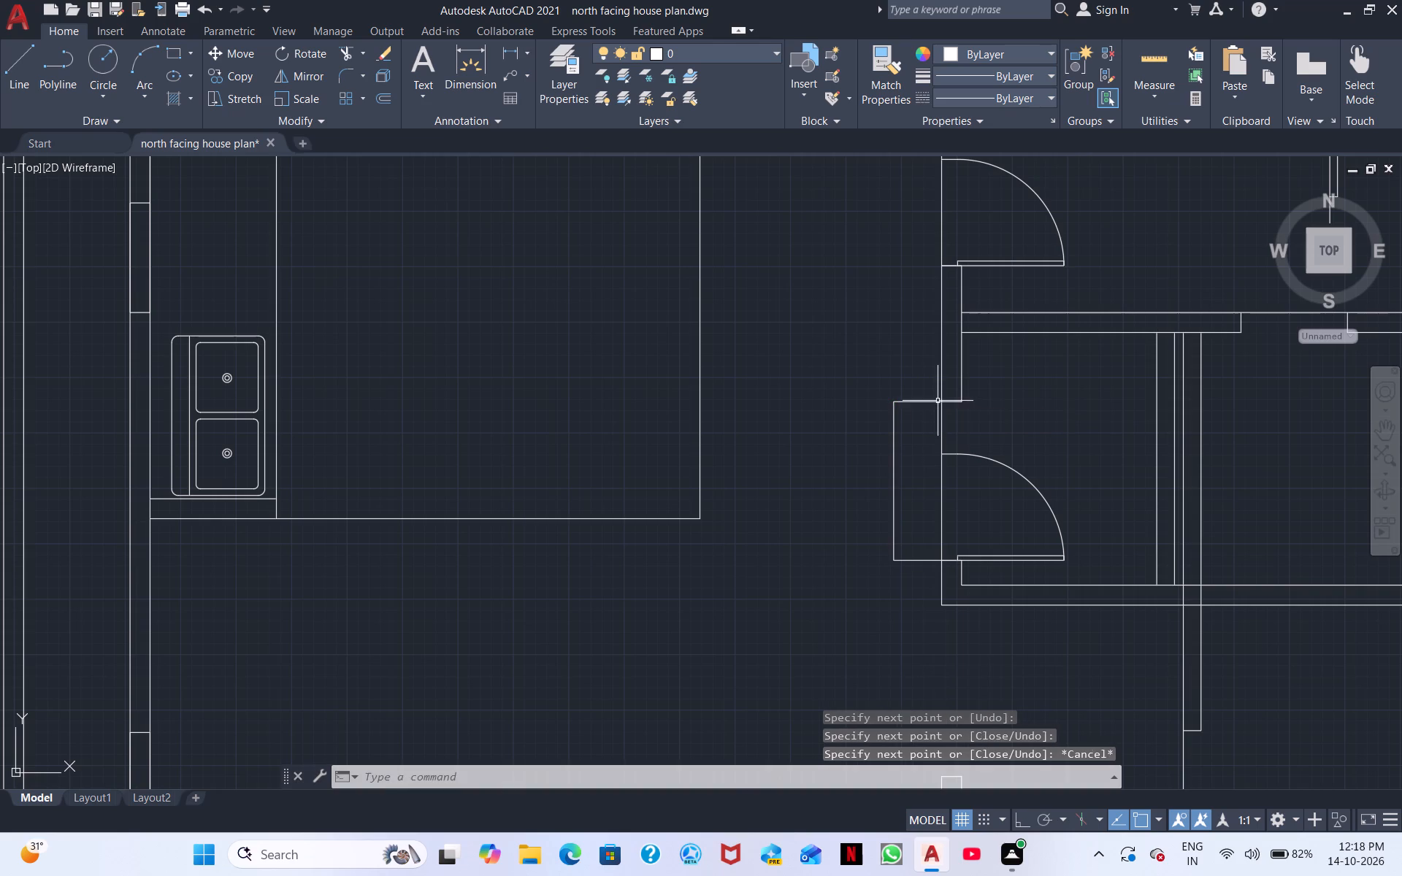
Draw a horizontal guide line from the midpoint of the guide's vertical side east across the wall into the door swing.
click(22, 44)
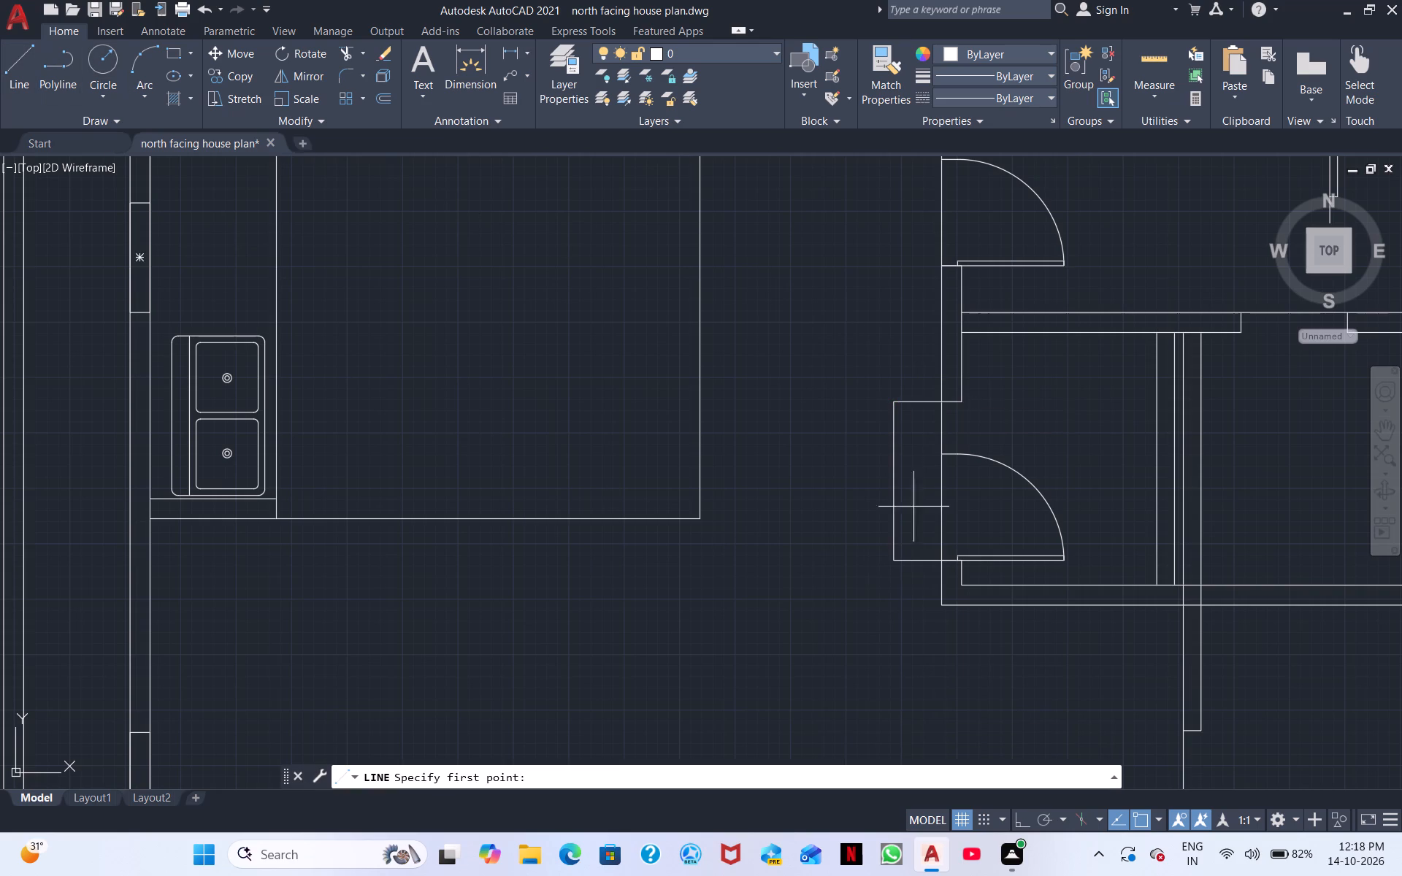
drag(892, 478, 927, 477)
click(981, 478)
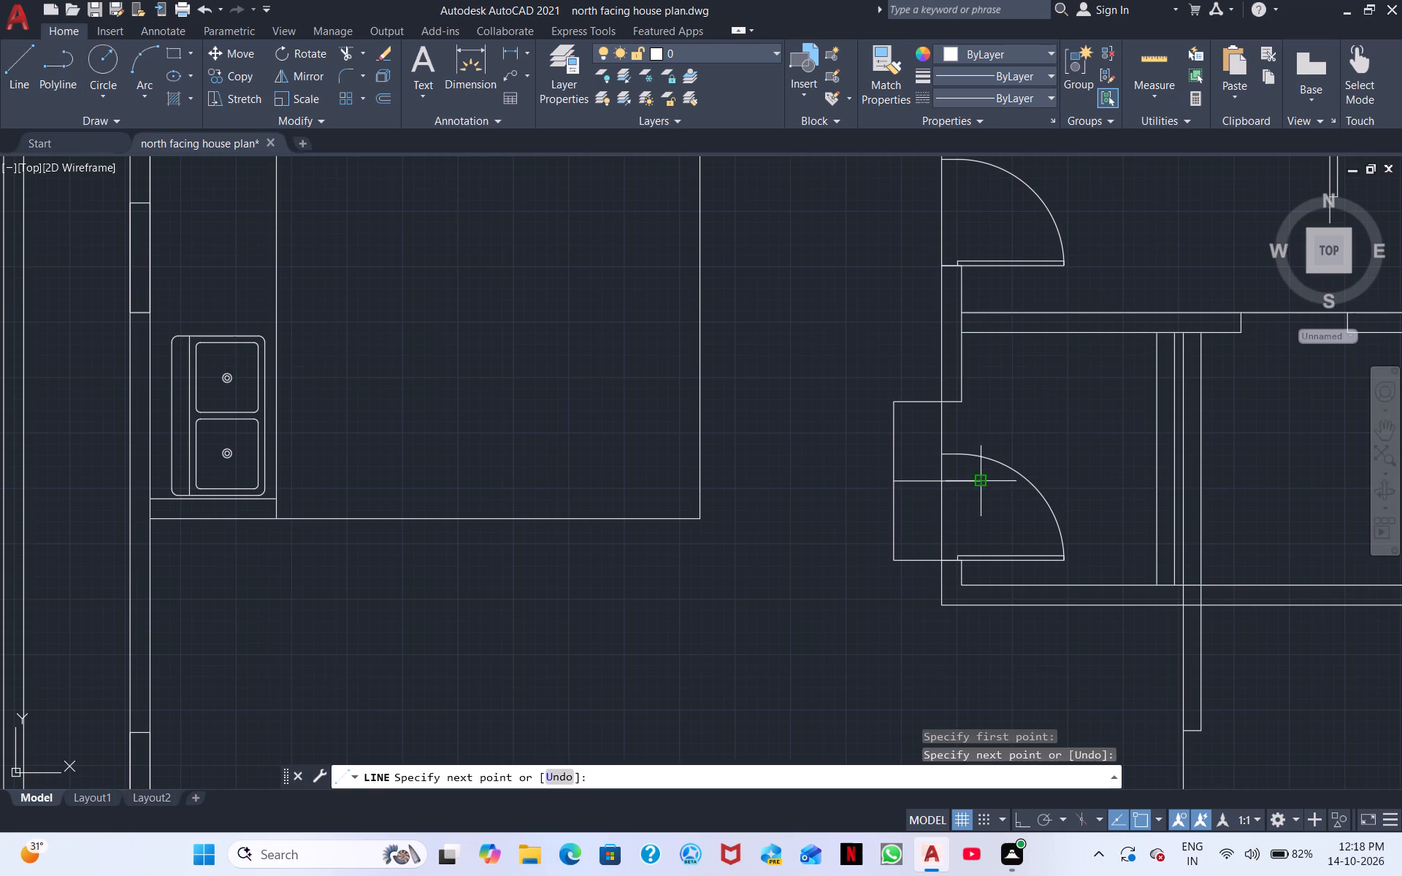
key(Escape)
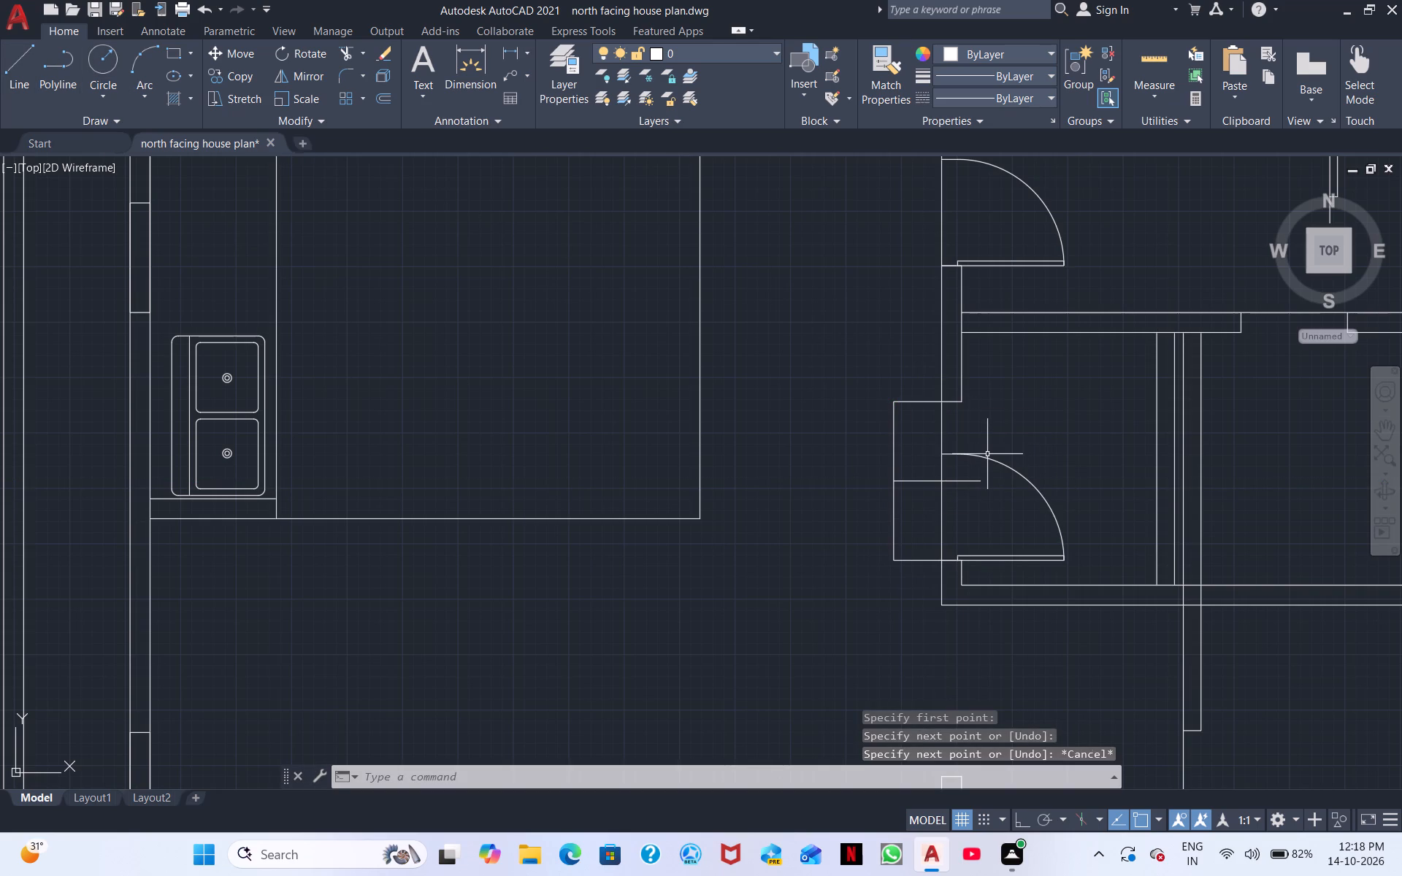
Scale the small room's door down about its south jamb corner so the swing's north end meets the midpoint guide line.
click(976, 558)
right_click(976, 558)
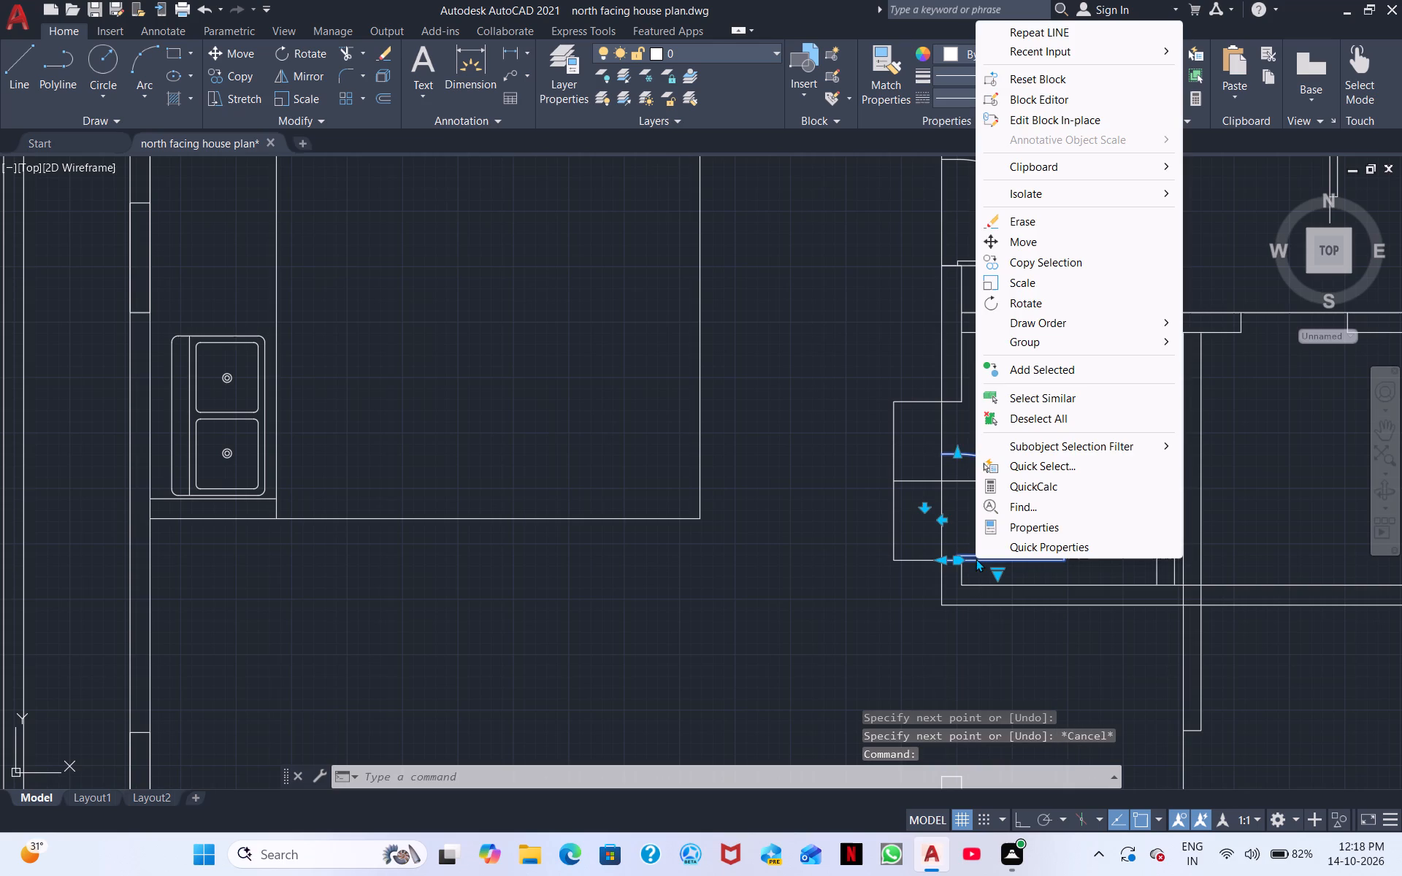
click(1022, 285)
click(942, 558)
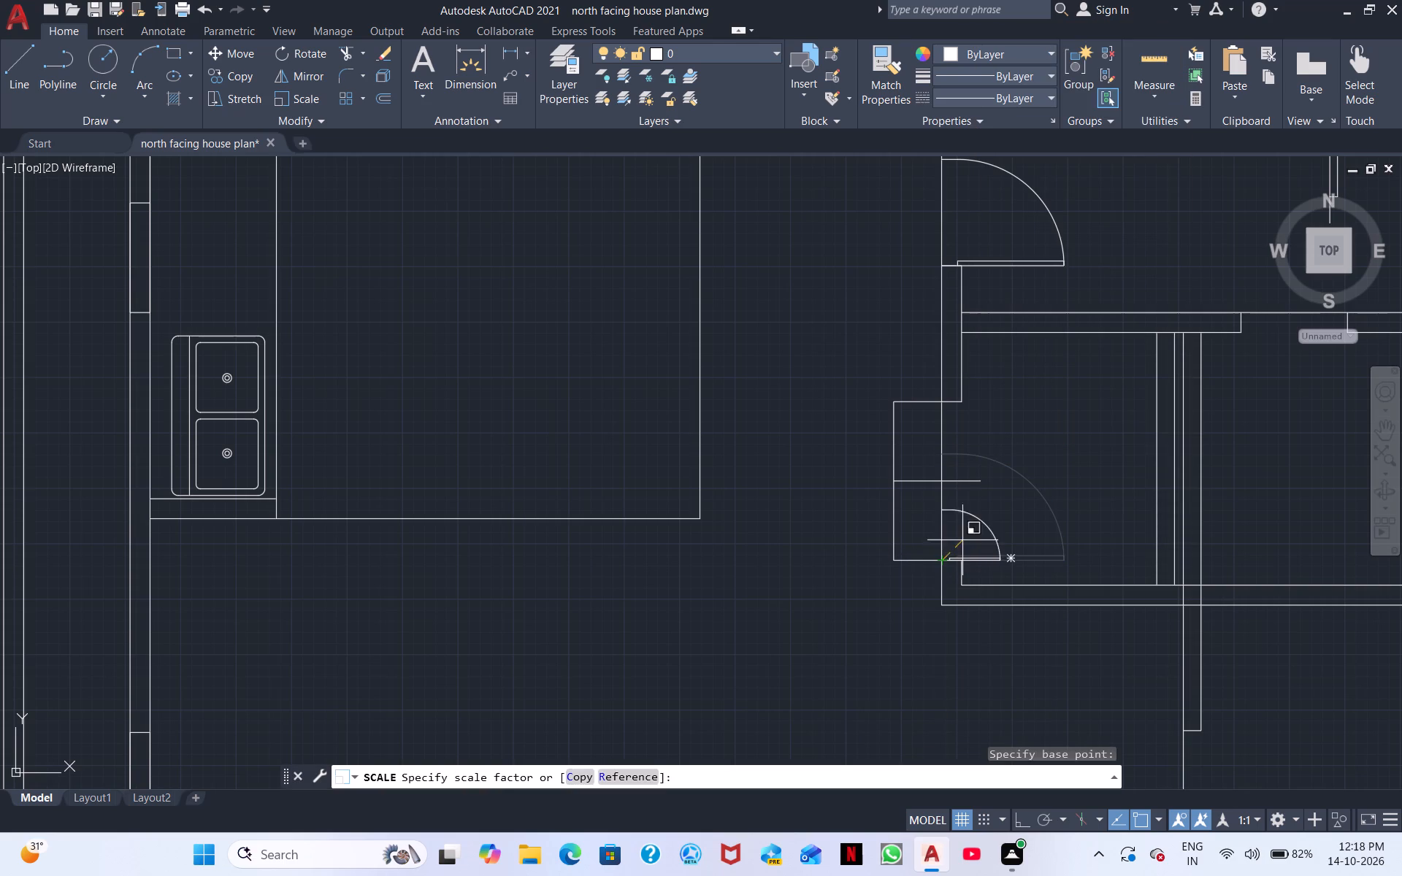
scroll(976, 531, up, 2)
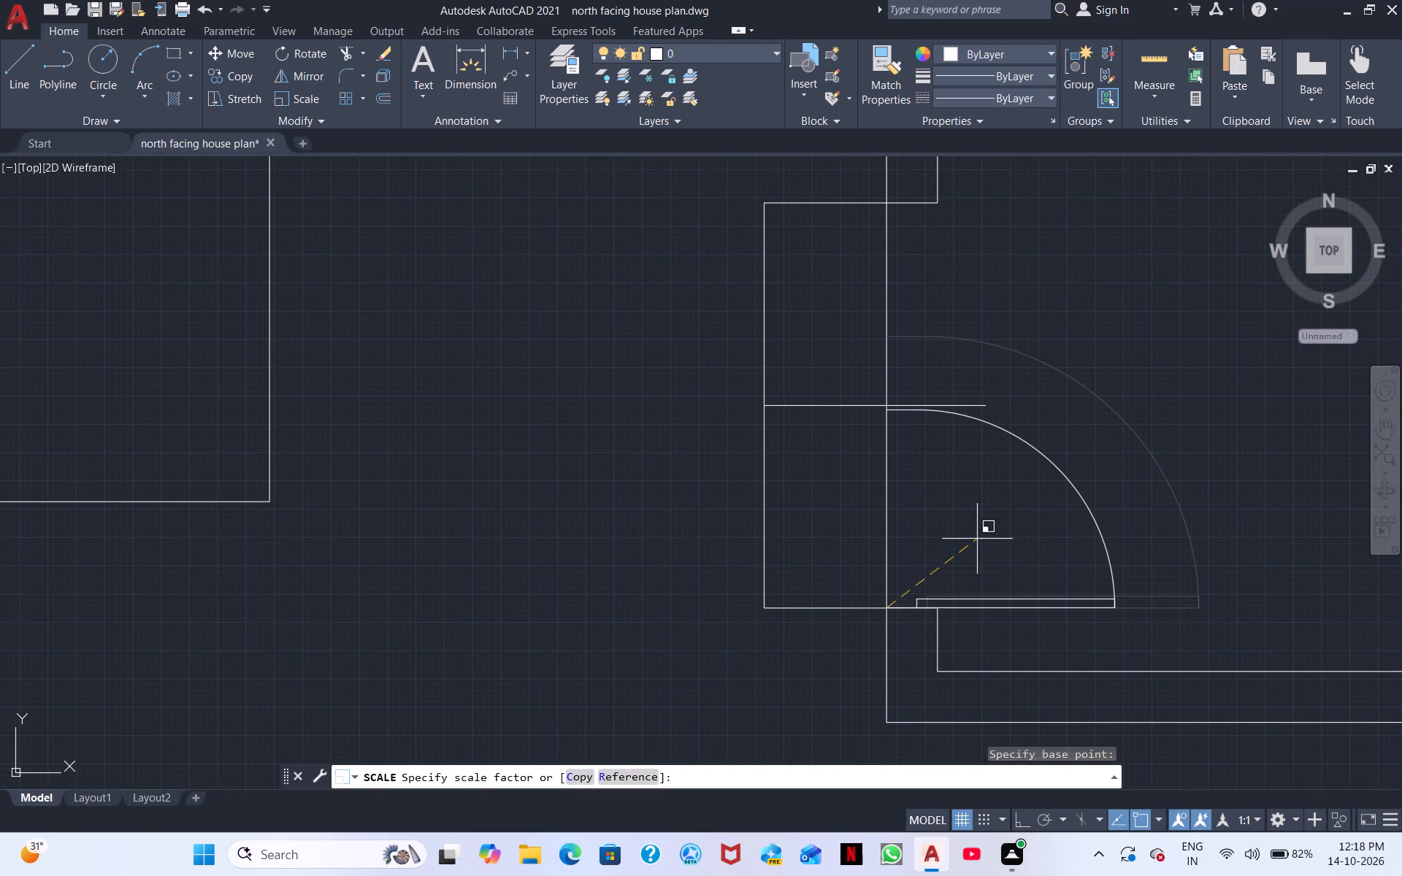
scroll(979, 538, up, 2)
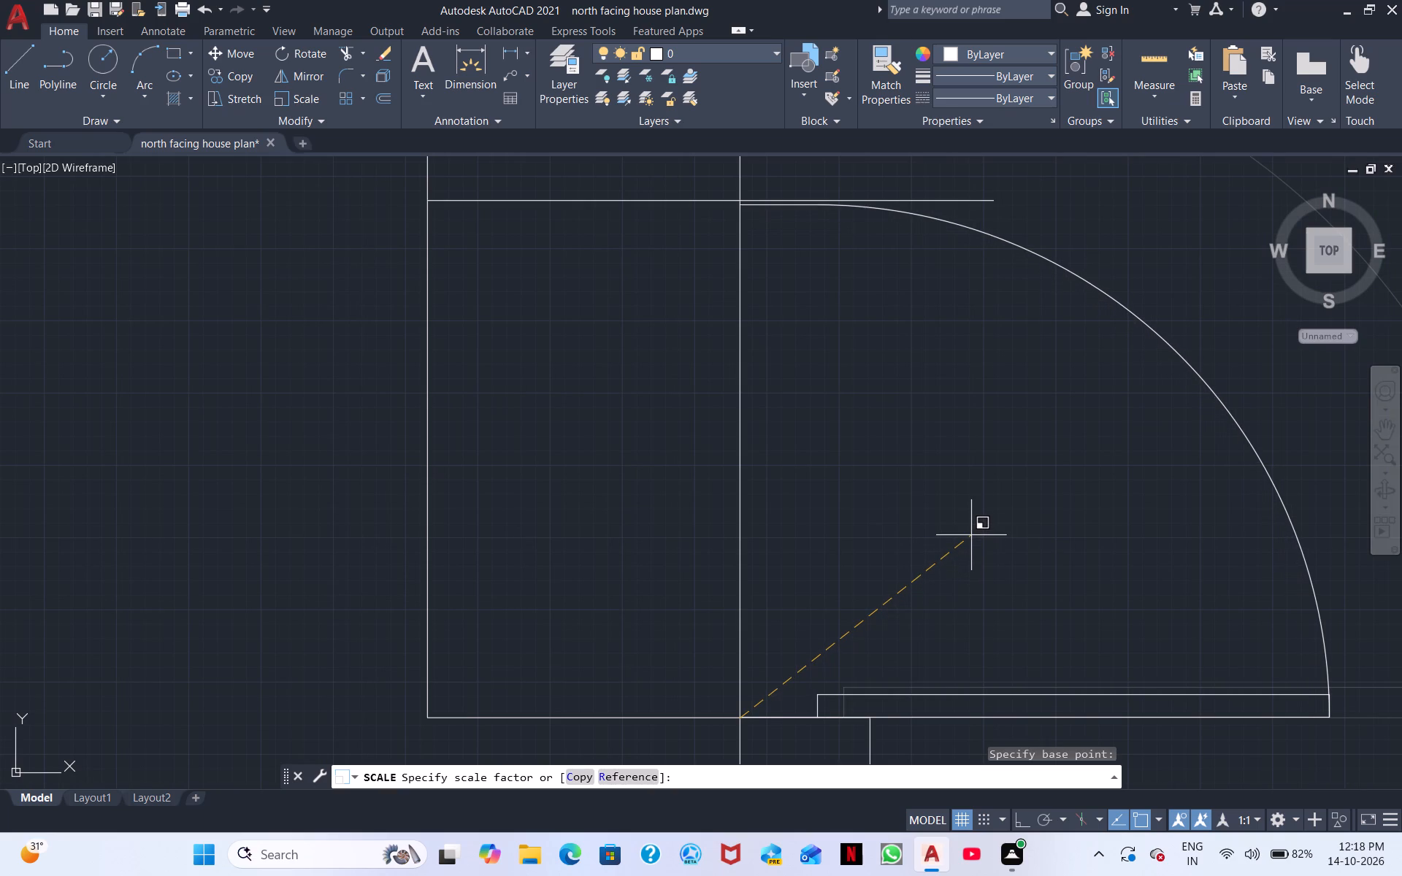
click(972, 532)
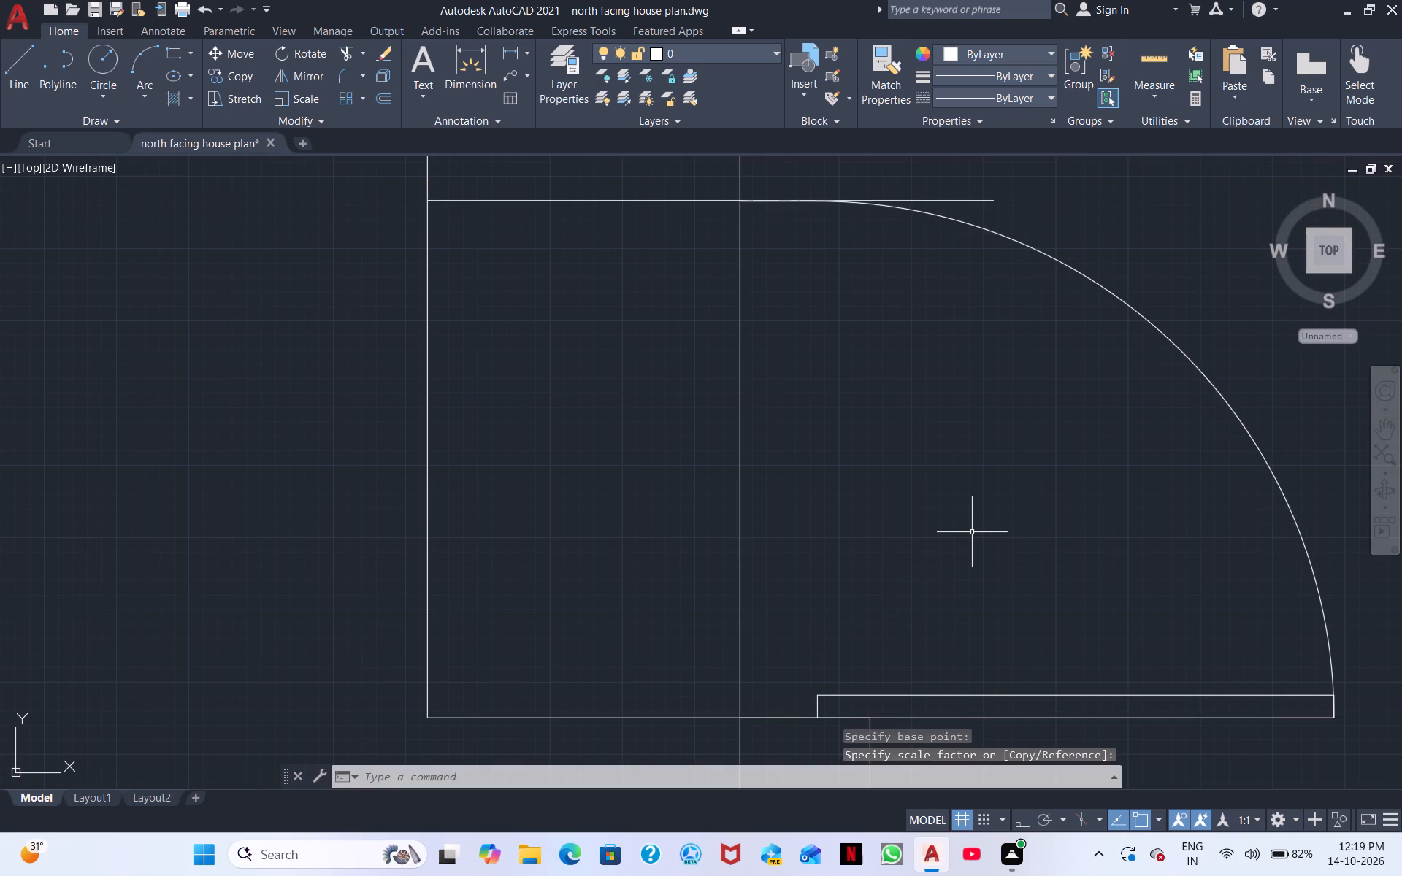
key(Escape)
Erase the four guide lines around the small room's door opening.
scroll(972, 532, down, 1)
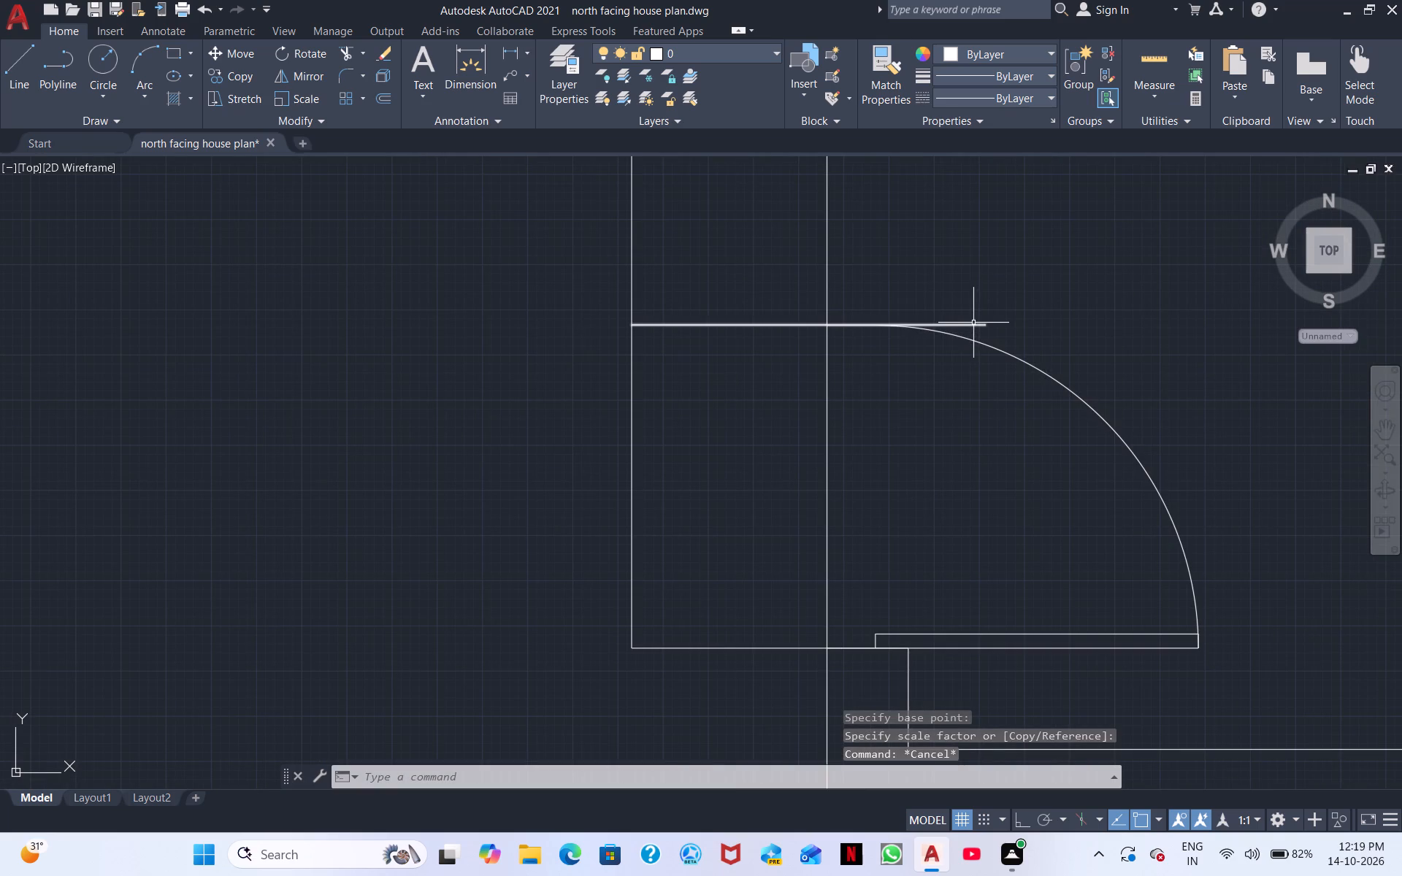
click(973, 323)
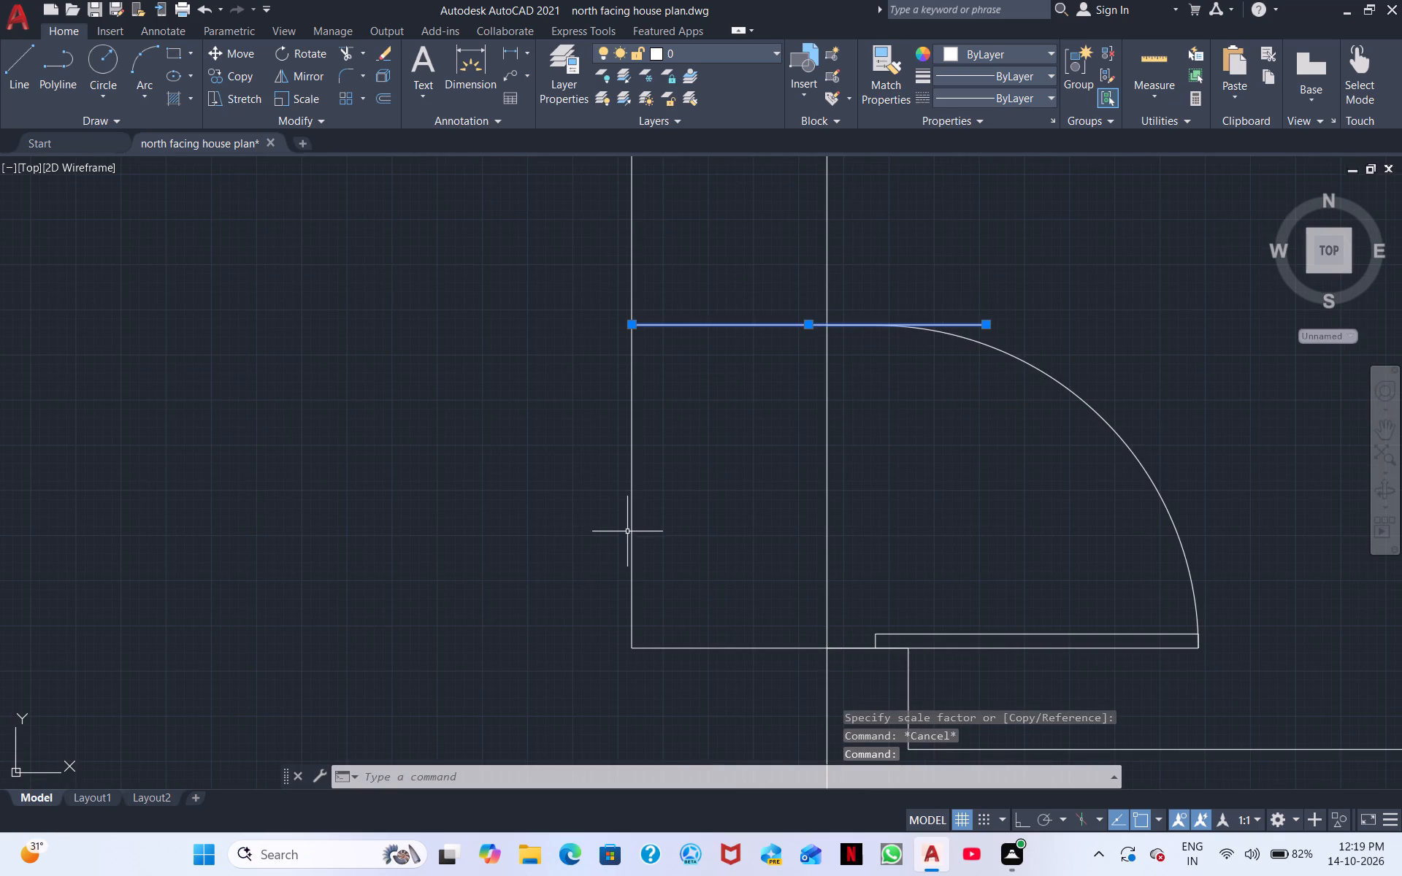
click(632, 529)
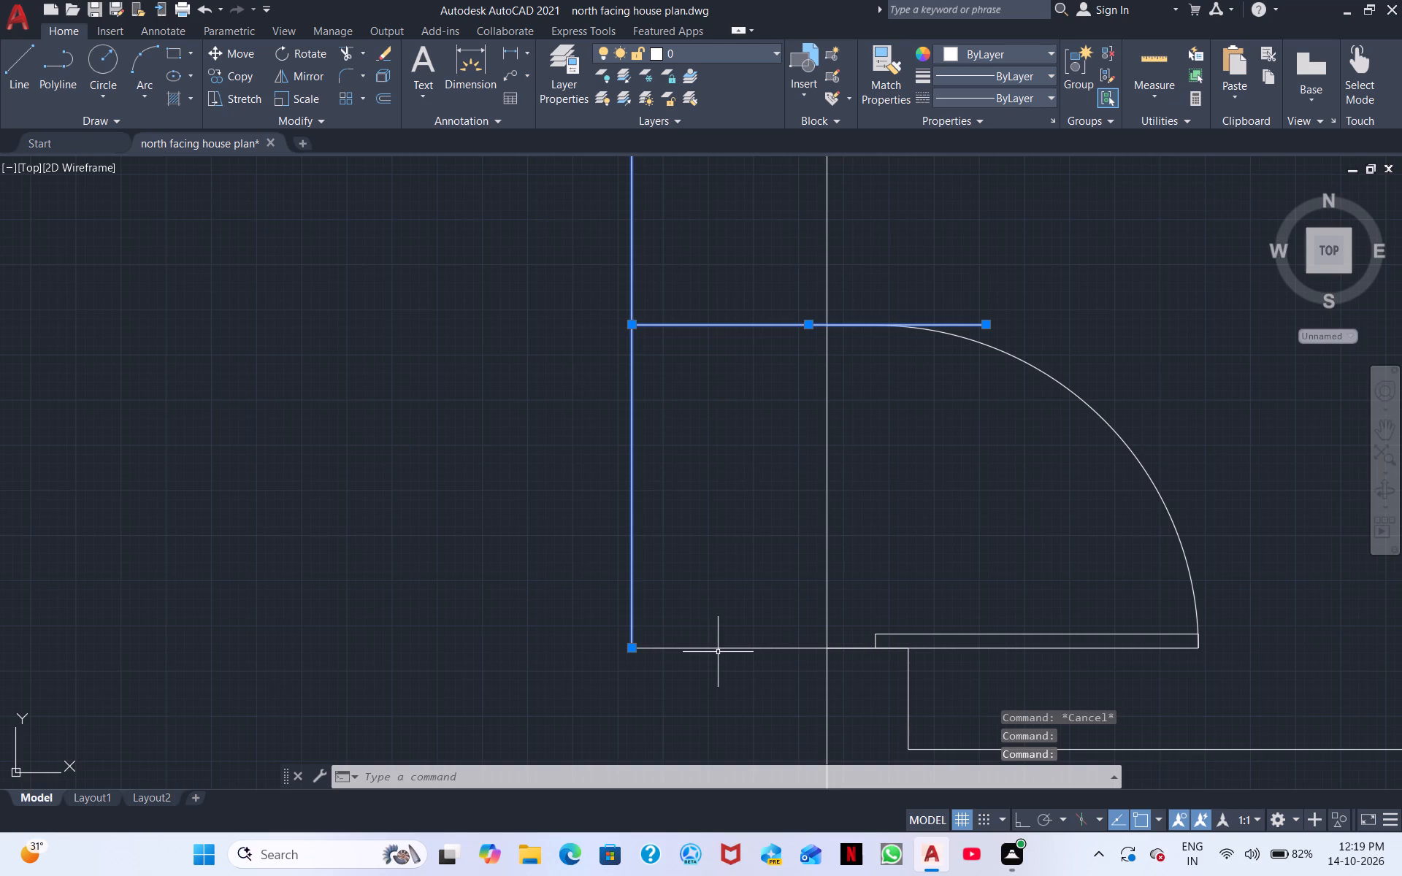
click(719, 642)
drag(719, 655, 727, 688)
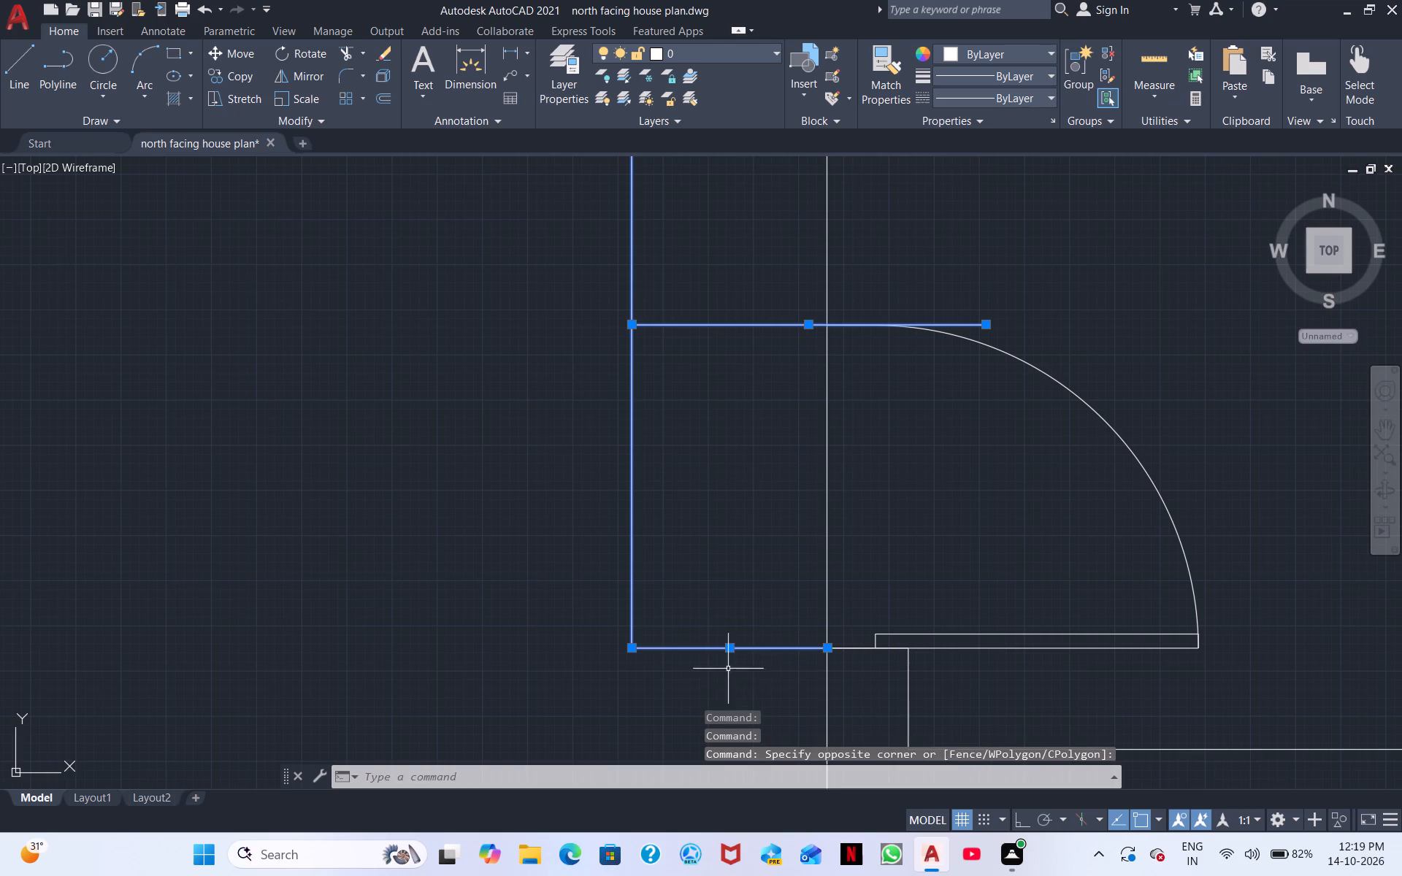
scroll(738, 547, down, 4)
middle_drag(738, 550, 730, 582)
scroll(713, 512, up, 4)
drag(777, 475, 772, 461)
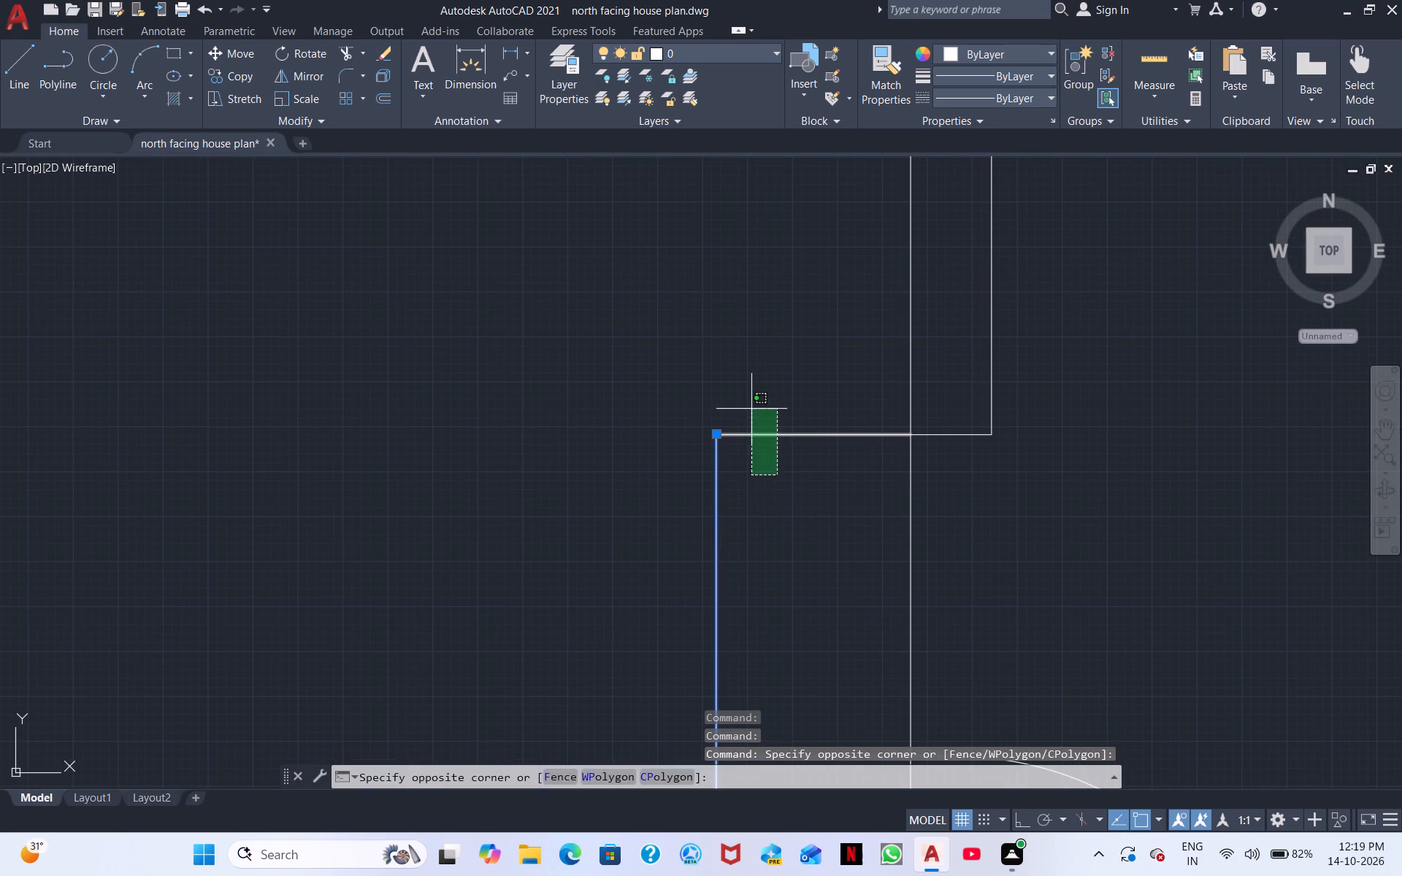
click(750, 407)
right_click(751, 431)
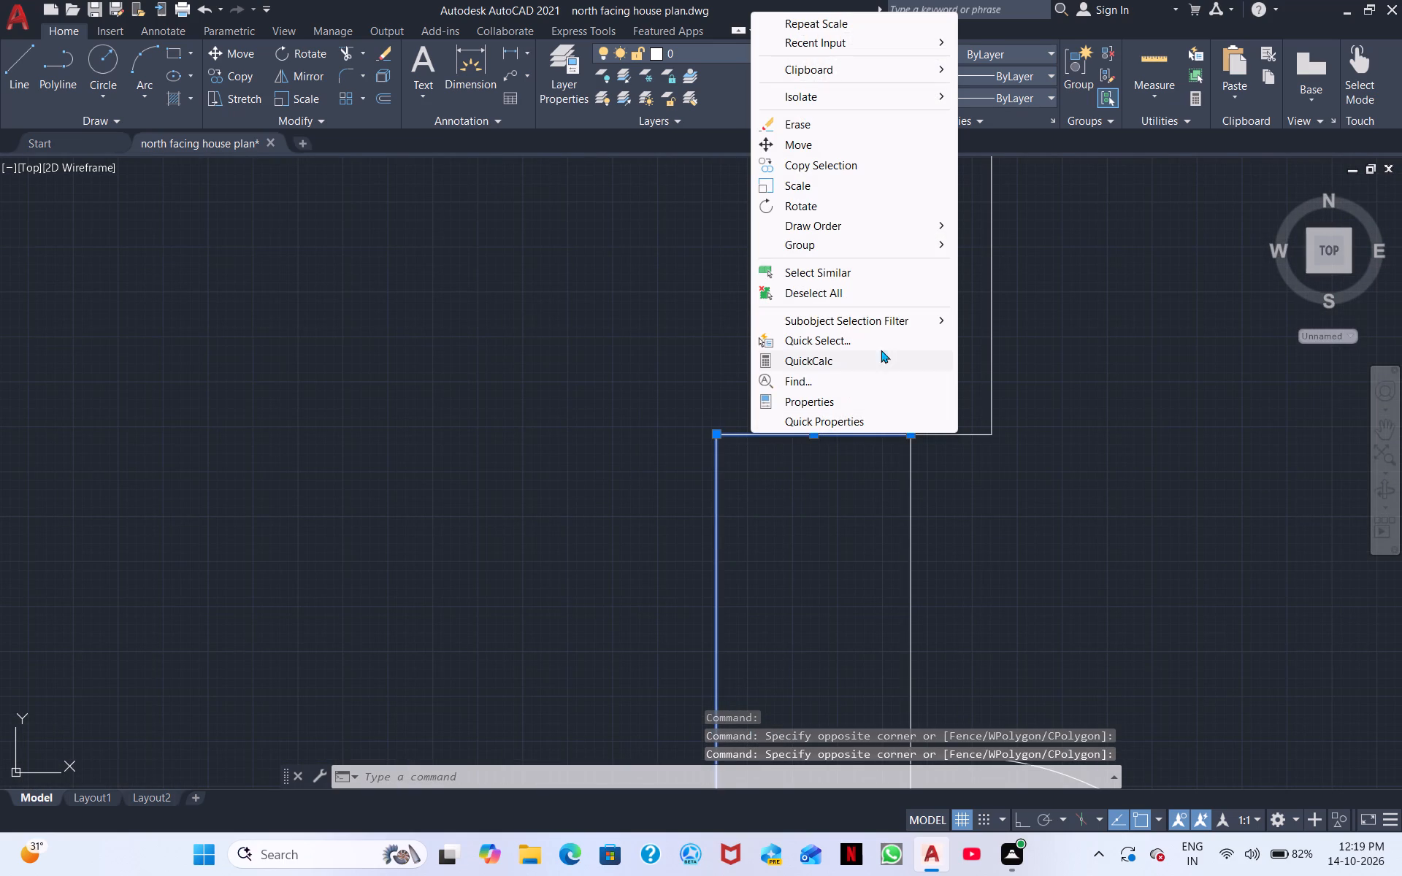
click(816, 123)
scroll(938, 557, down, 2)
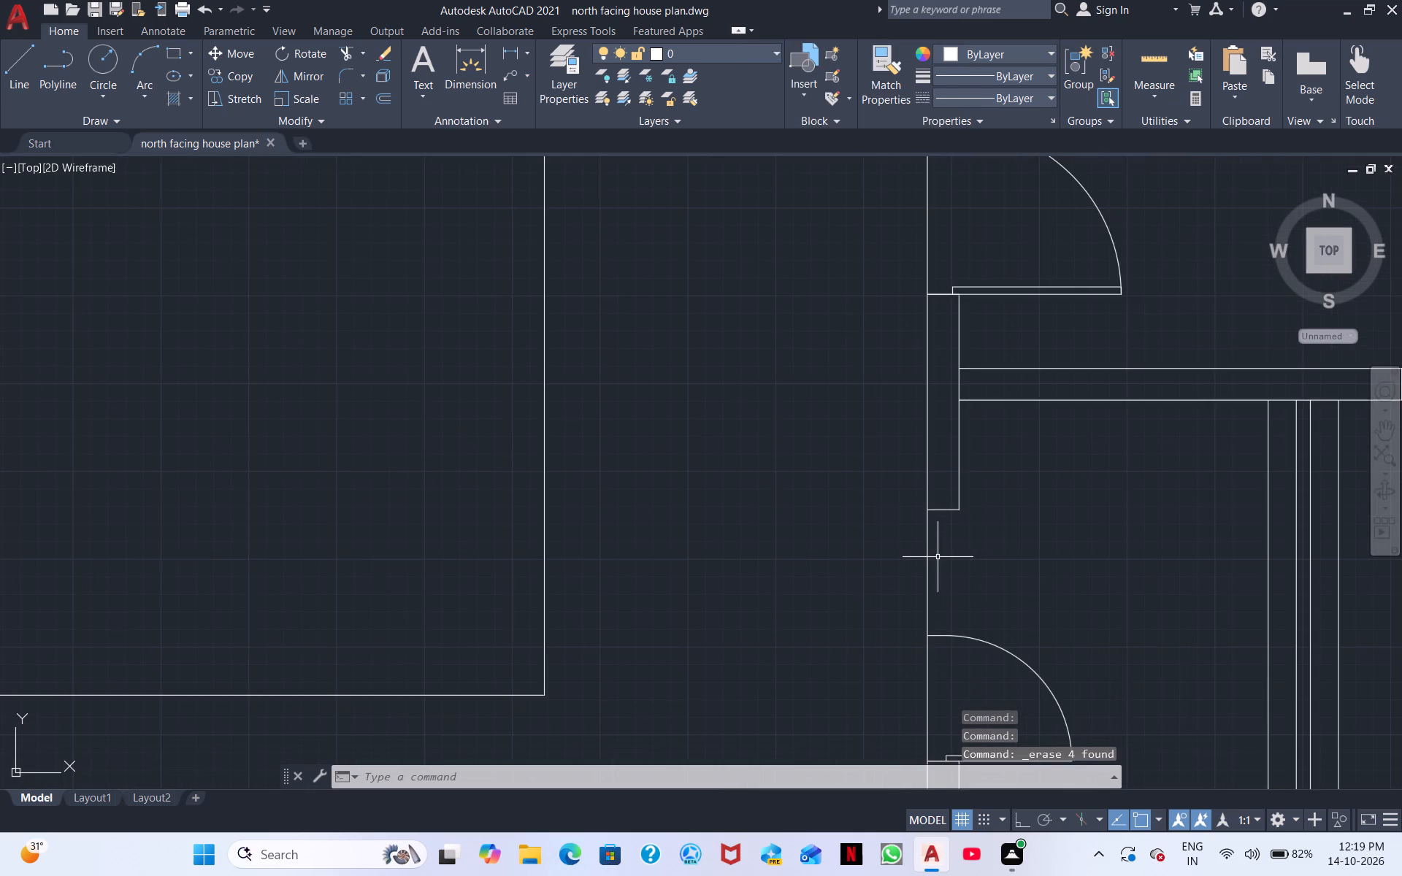
Scale up the staircase room's west wall door about its south jamb corner so the swing reaches the opening's north jamb.
scroll(938, 557, down, 2)
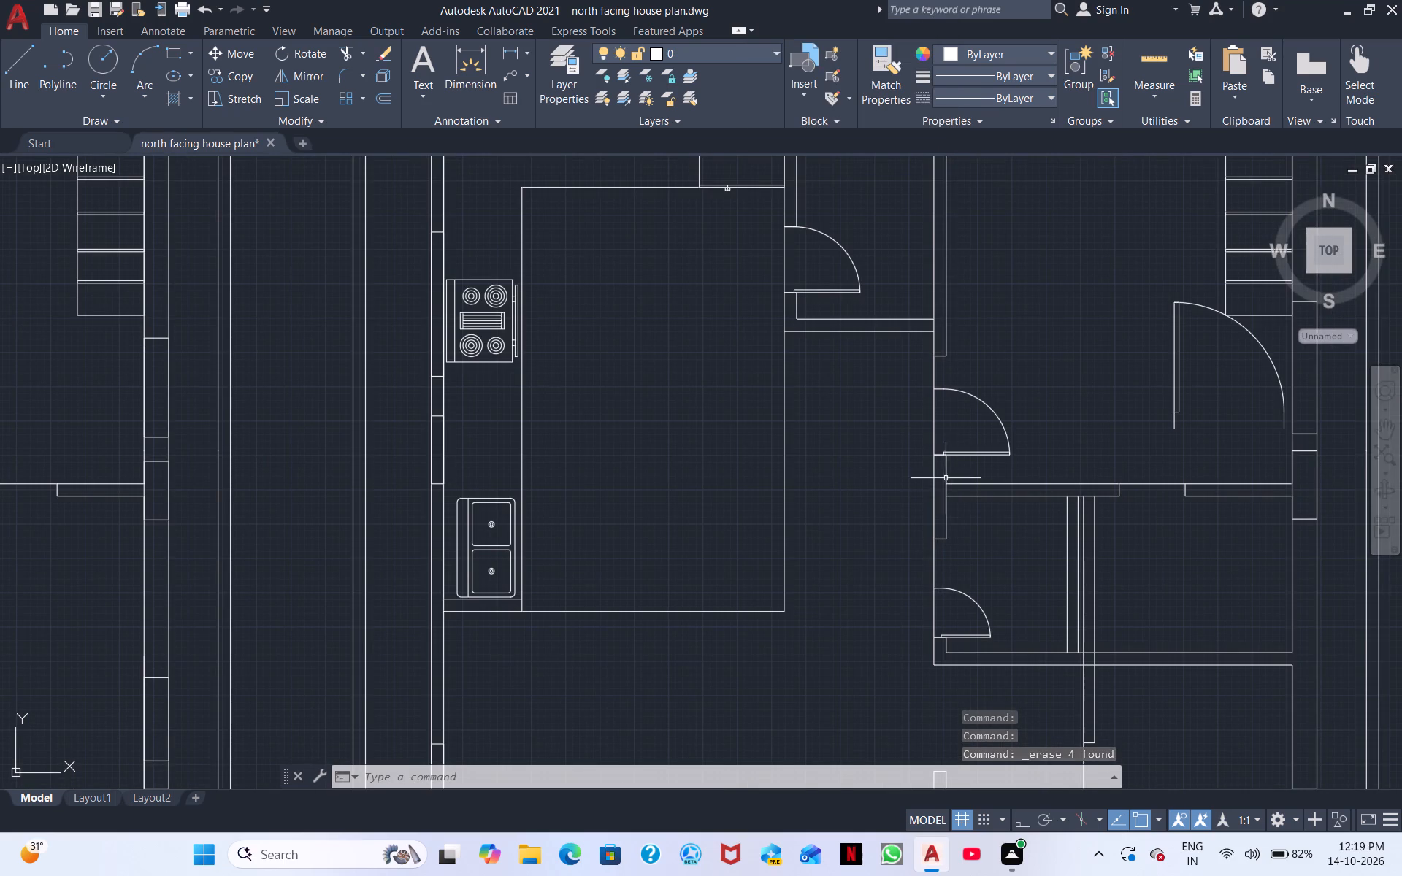
click(987, 448)
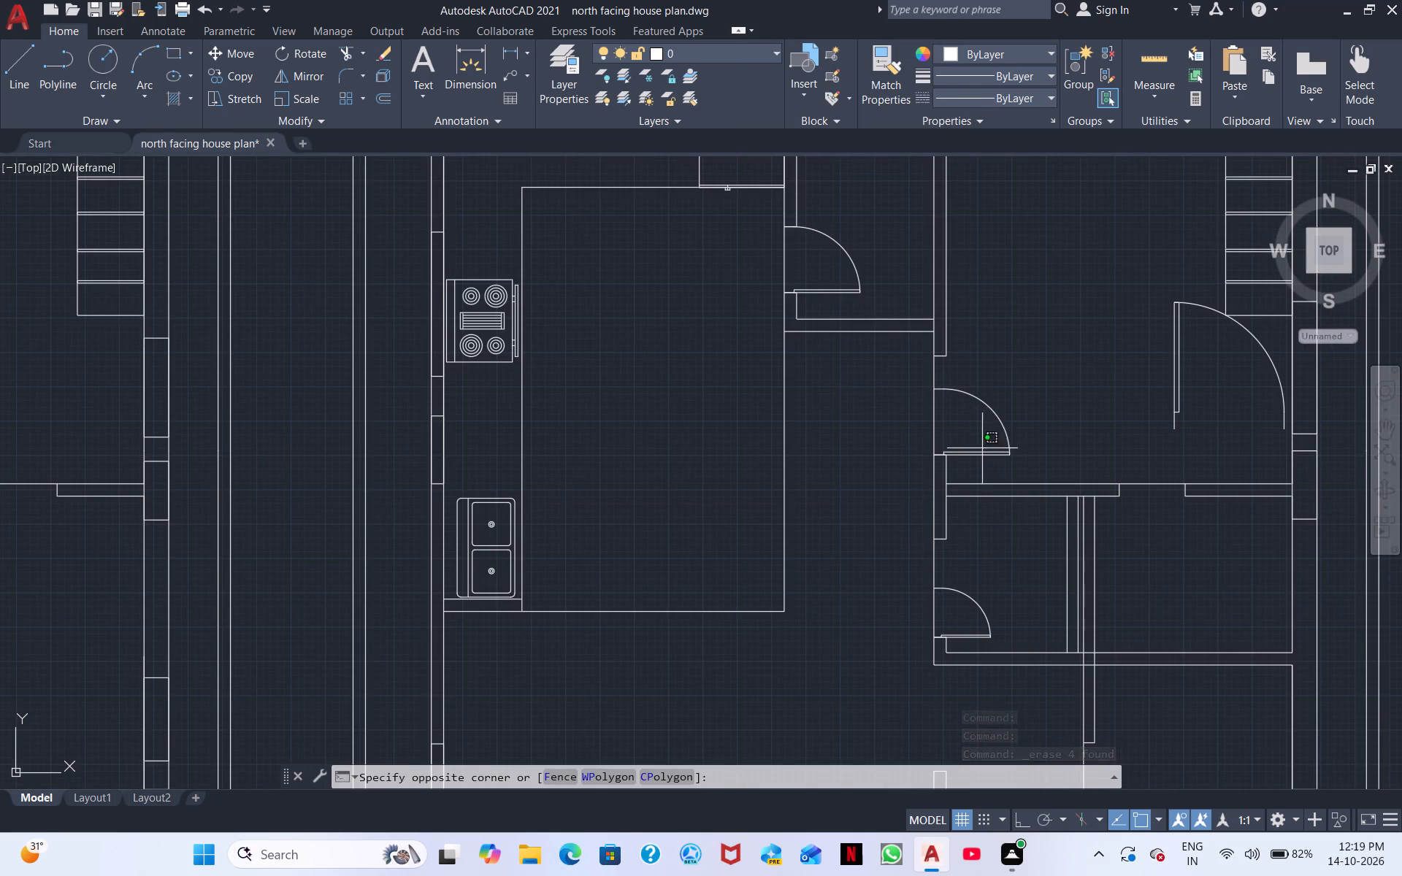
click(982, 470)
right_click(980, 470)
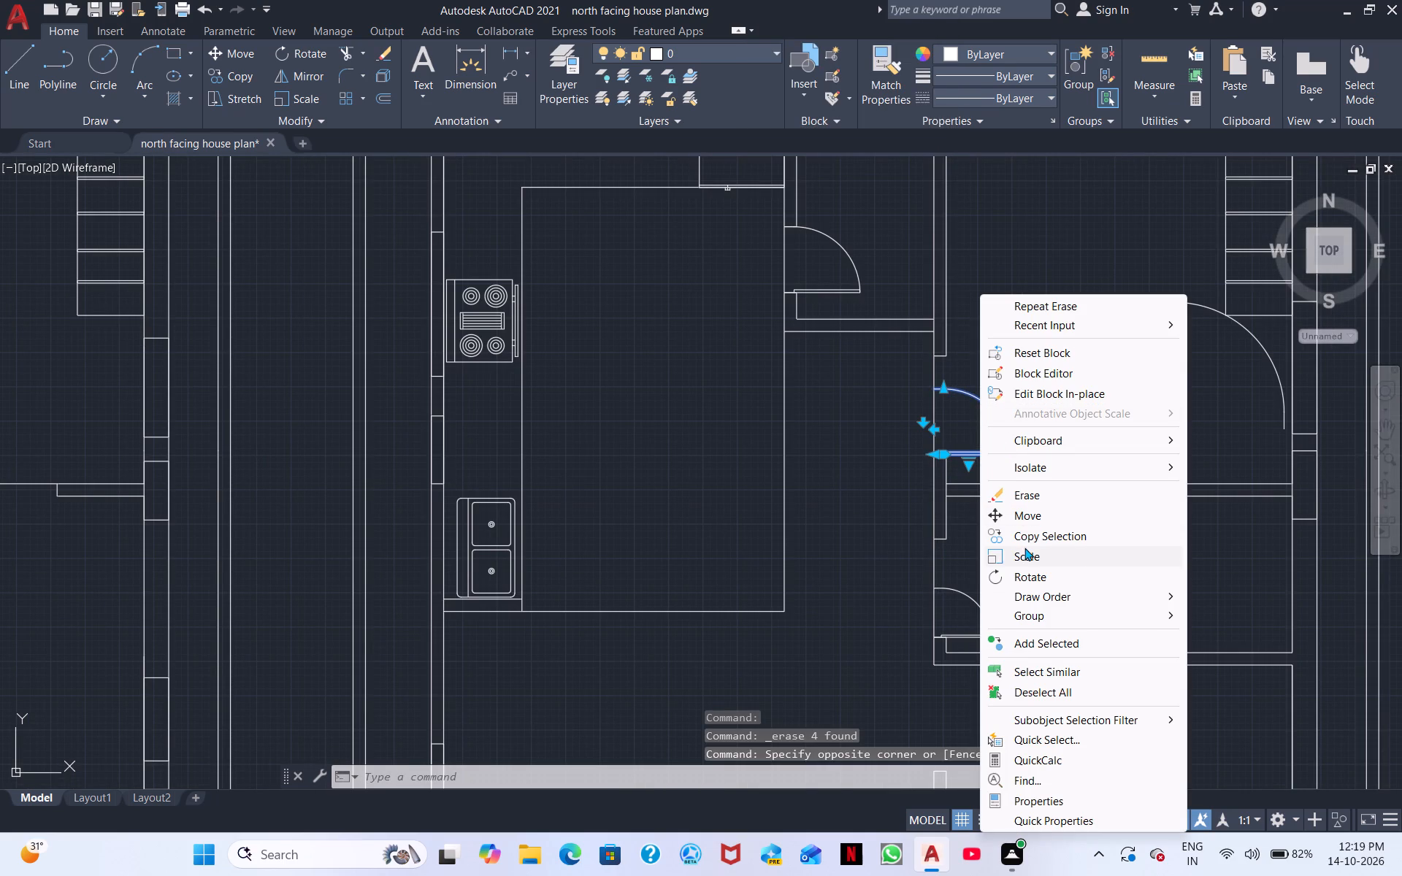
click(1027, 553)
scroll(907, 429, up, 3)
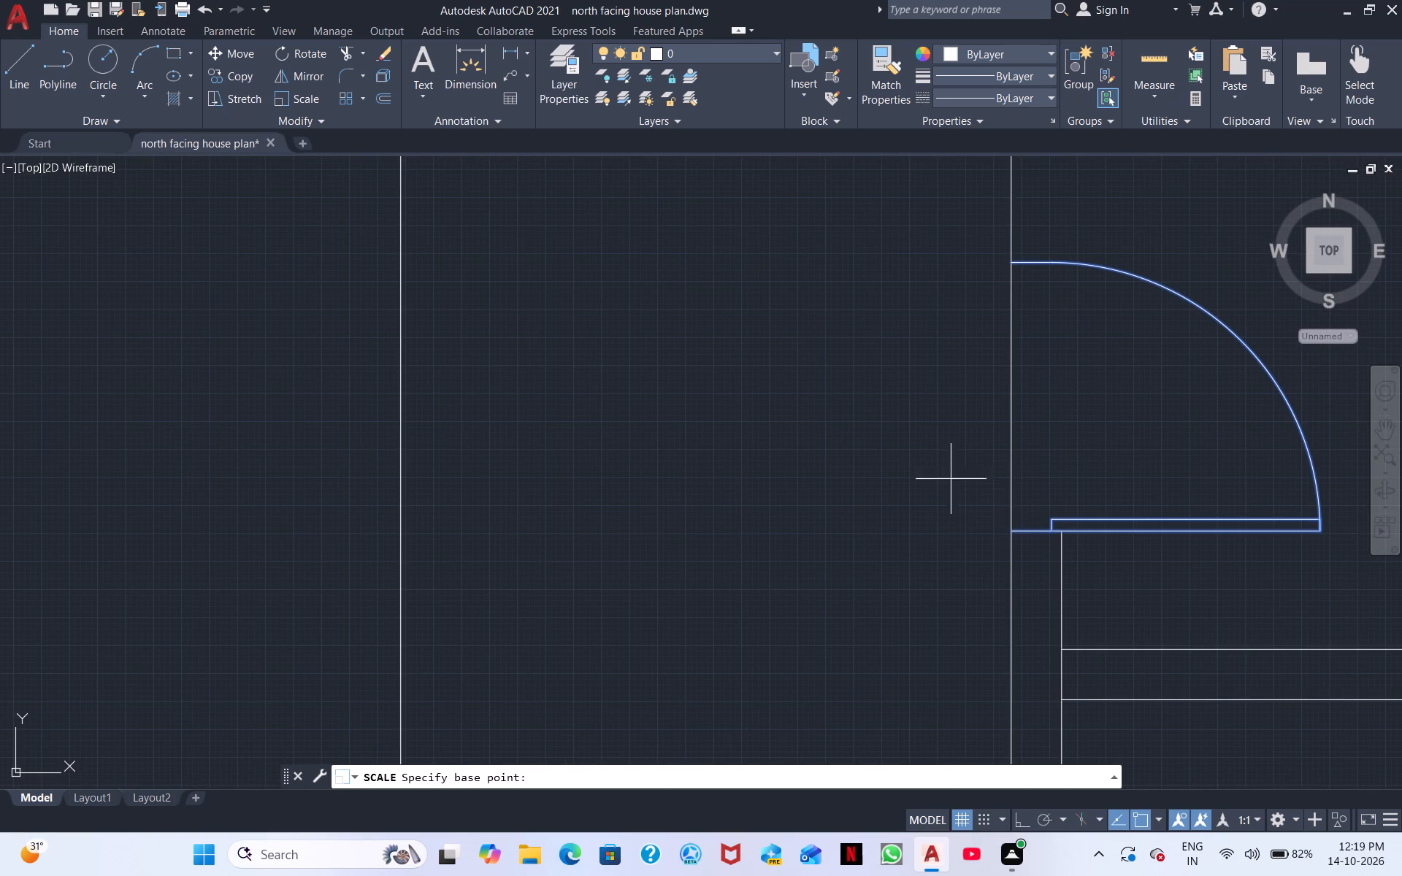
click(1008, 529)
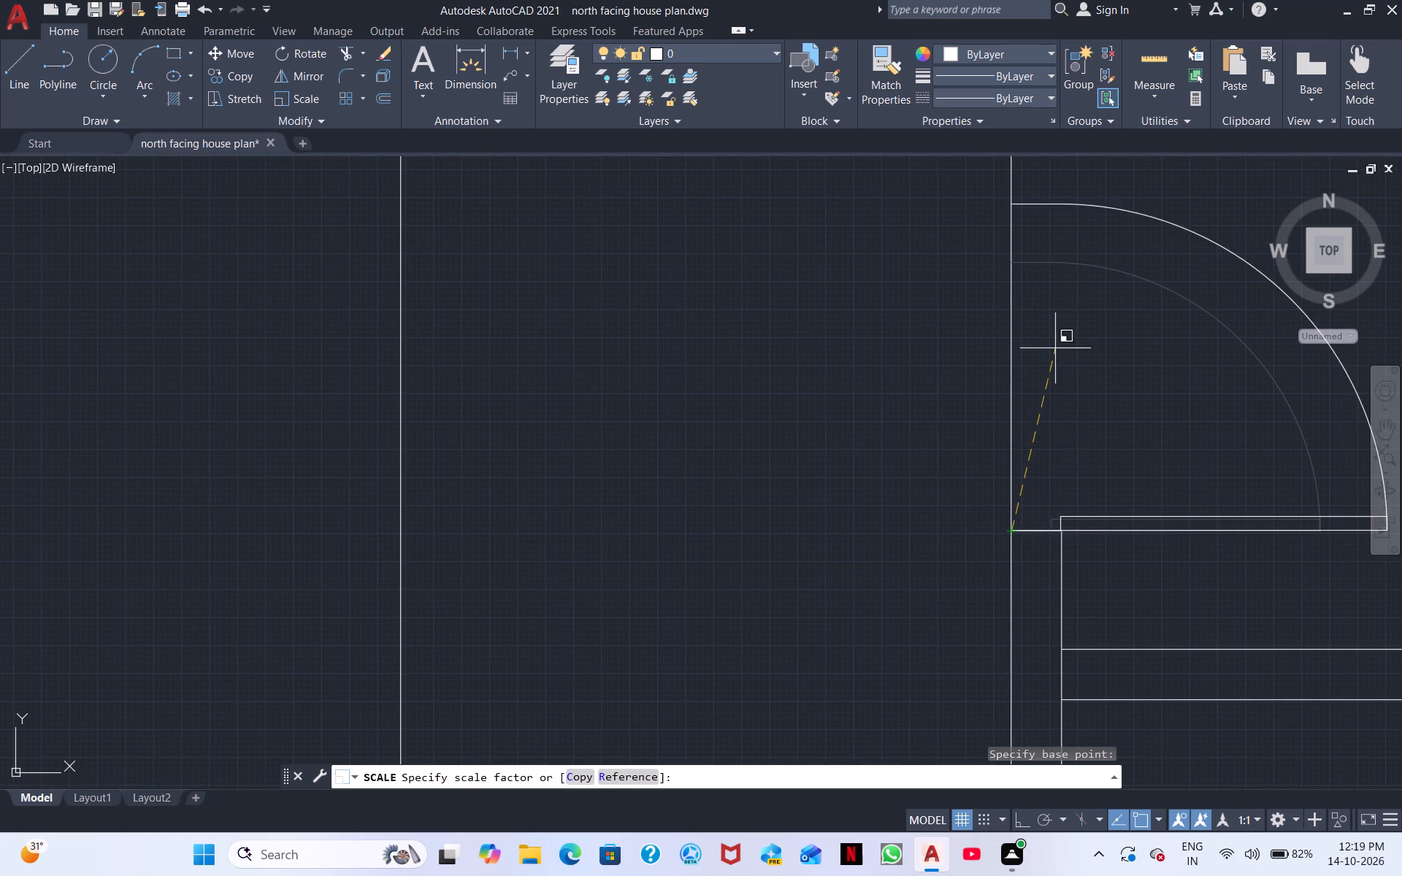
middle_drag(1055, 347, 1040, 571)
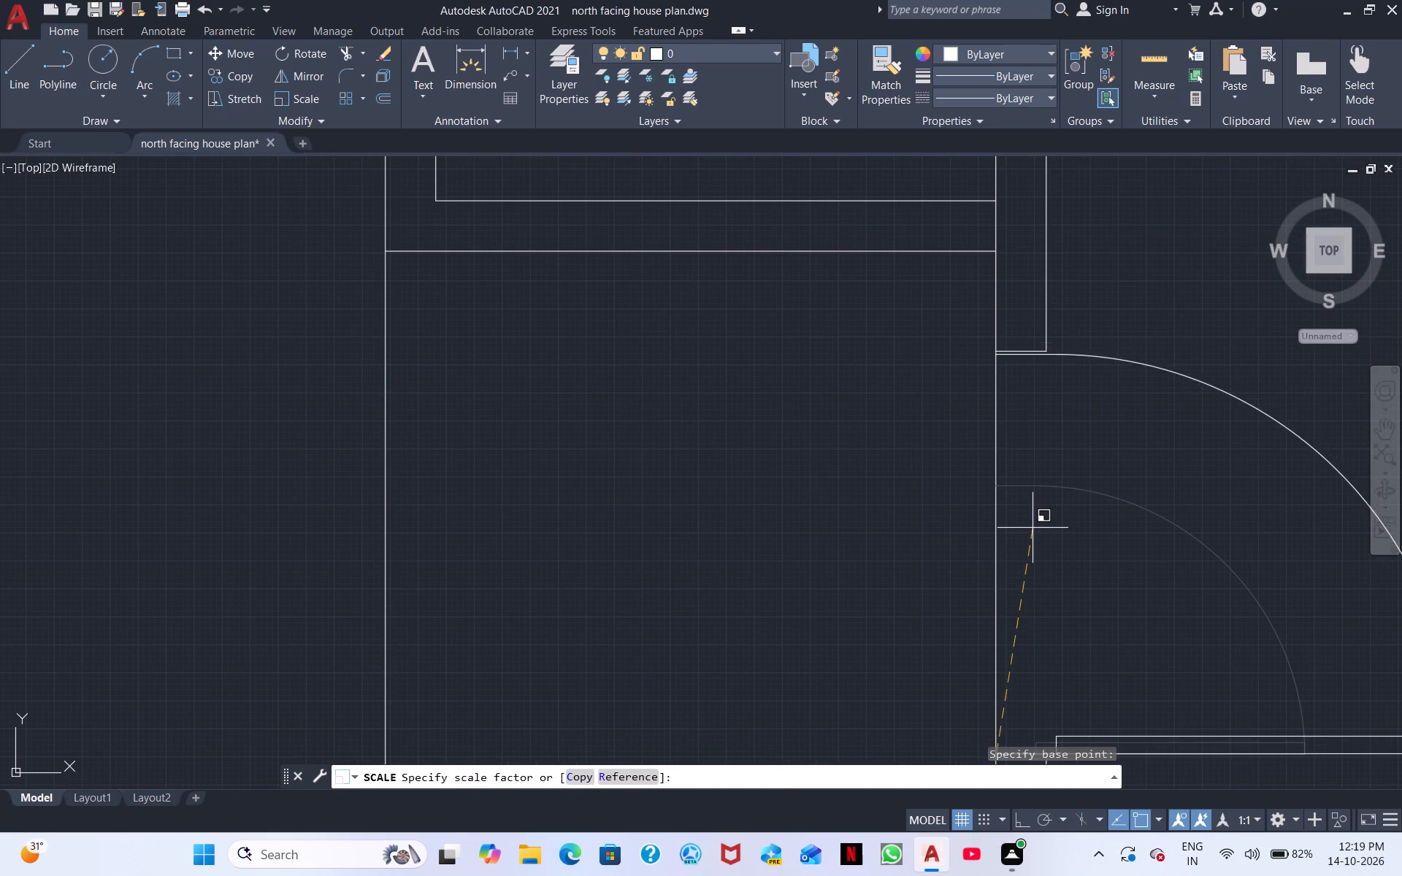
scroll(1033, 526, up, 2)
middle_drag(1028, 551, 1027, 678)
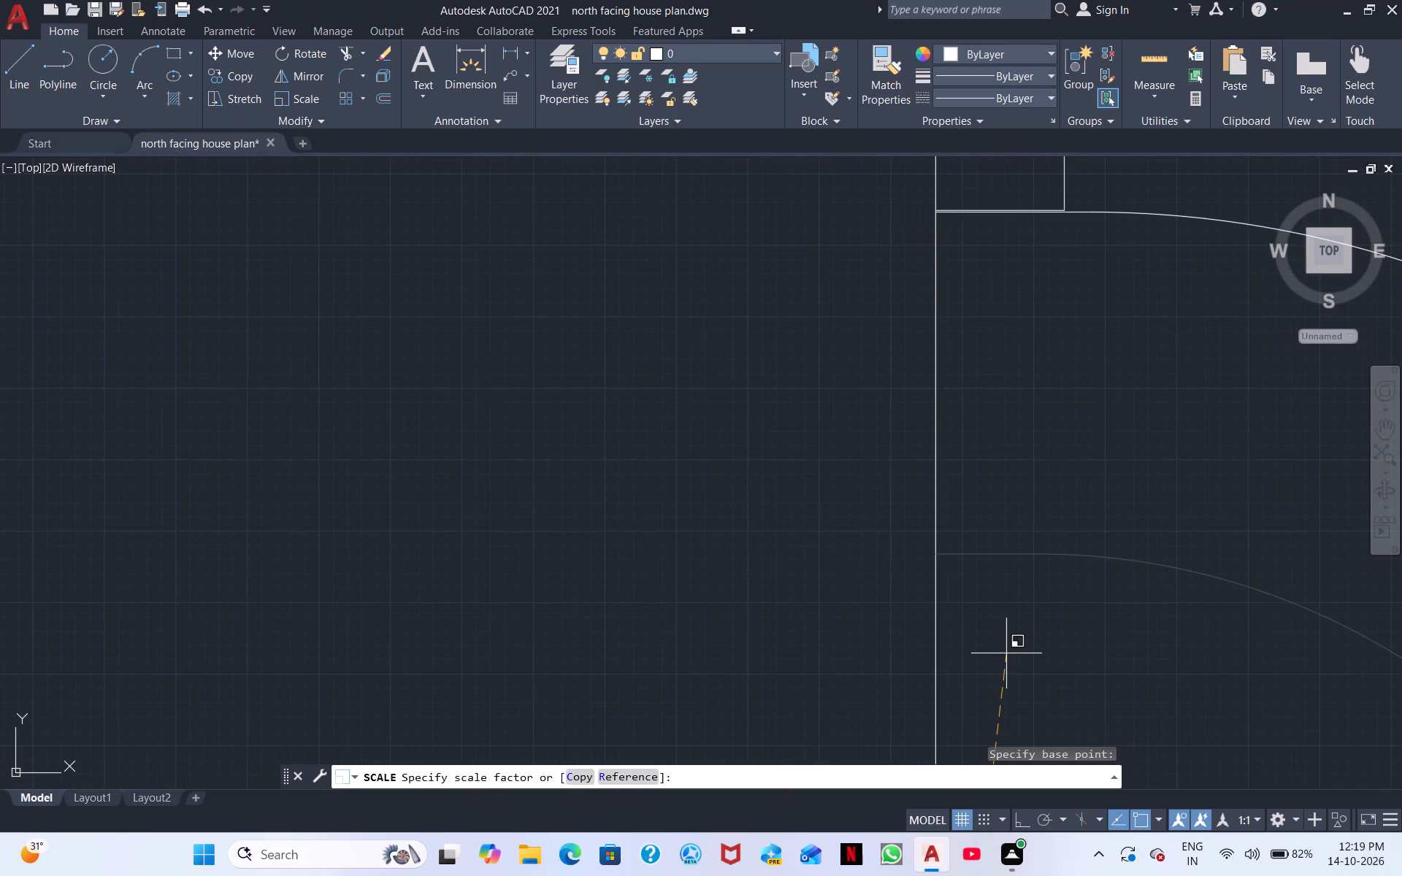
click(1006, 652)
Measure the width of the opening in the partition wall southeast of the small room with a linear dimension.
scroll(1014, 643, down, 2)
middle_drag(1055, 610, 914, 568)
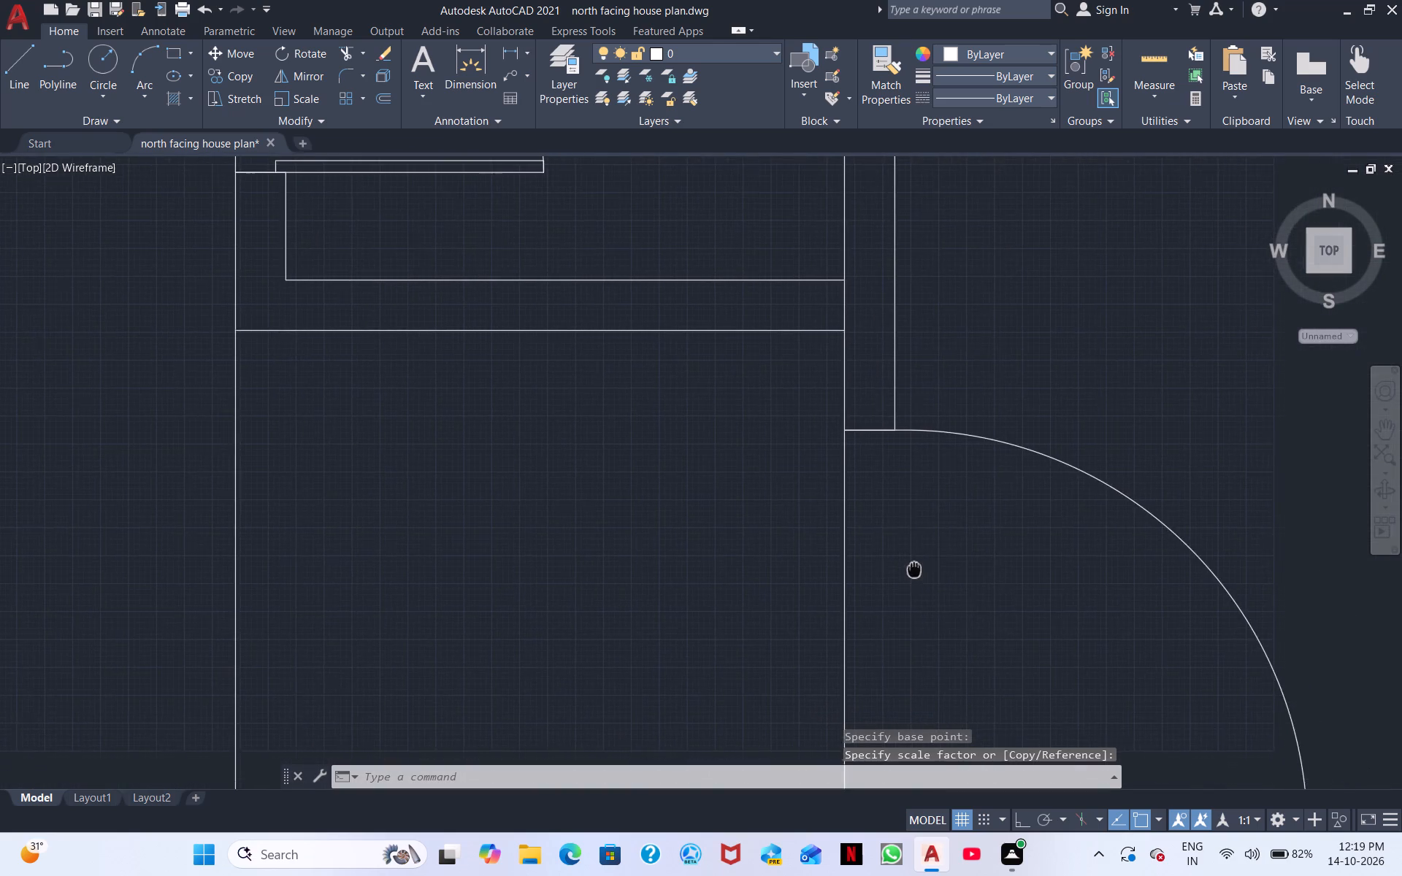
middle_drag(914, 568, 913, 568)
middle_drag(986, 608, 872, 485)
middle_drag(984, 535, 905, 450)
middle_drag(996, 496, 910, 444)
middle_drag(1094, 499, 959, 447)
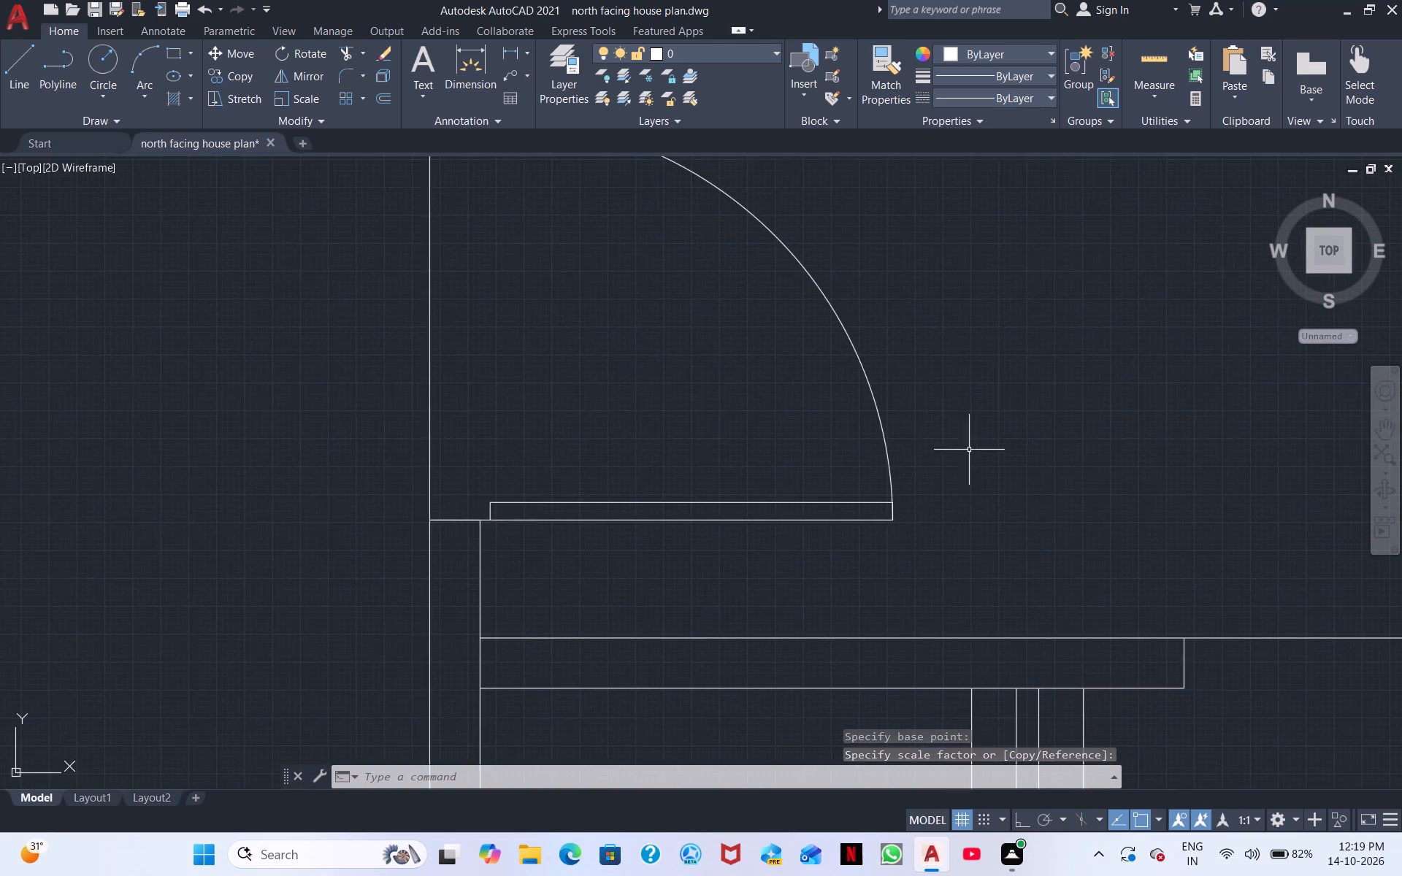
scroll(975, 452, down, 2)
middle_drag(1021, 461, 819, 468)
scroll(830, 468, down, 1)
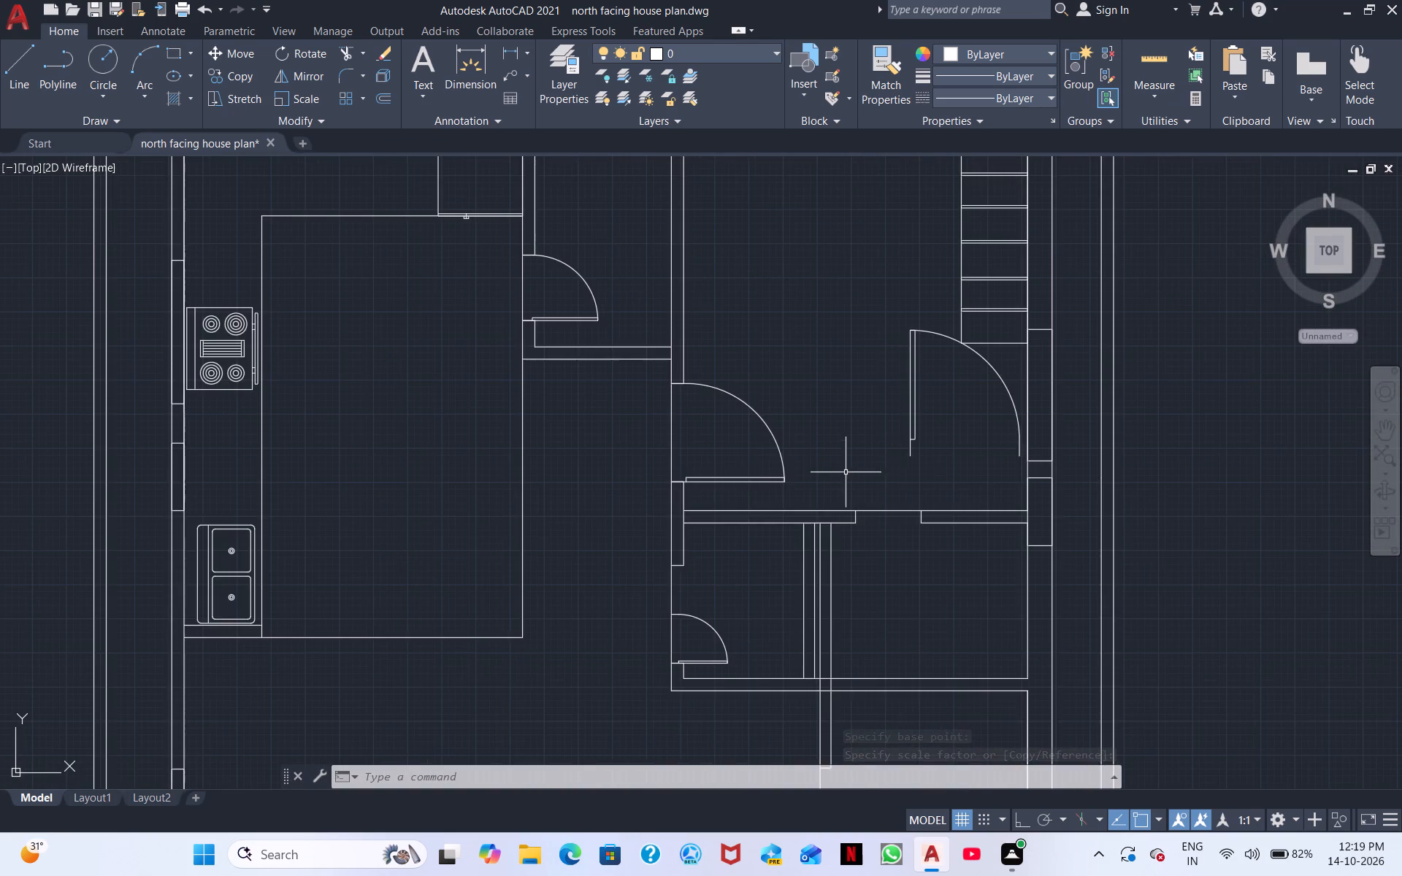
scroll(903, 472, down, 1)
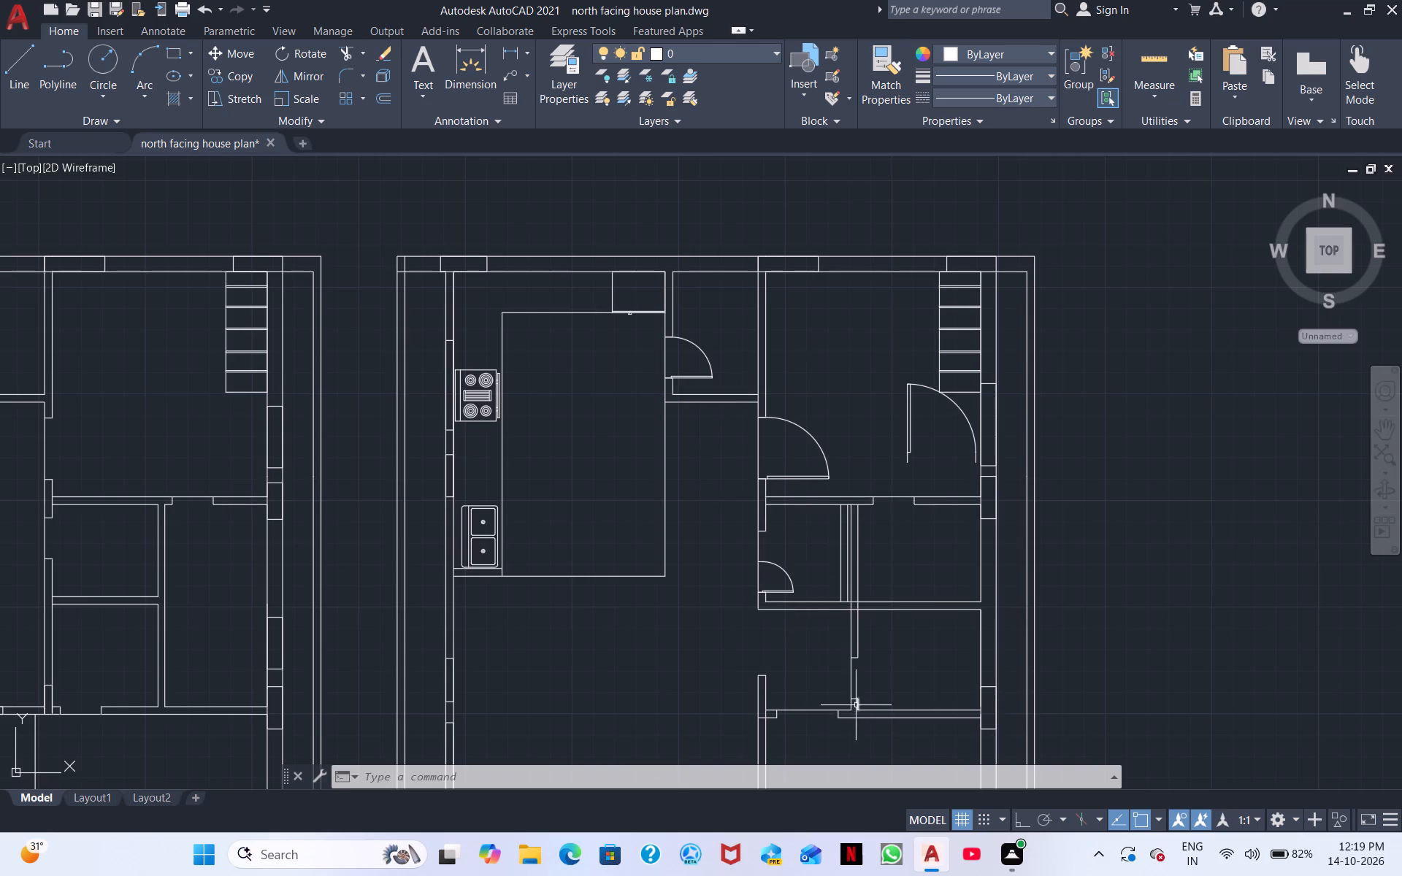
scroll(856, 705, up, 2)
middle_drag(757, 615, 746, 495)
scroll(743, 503, up, 1)
scroll(743, 503, down, 1)
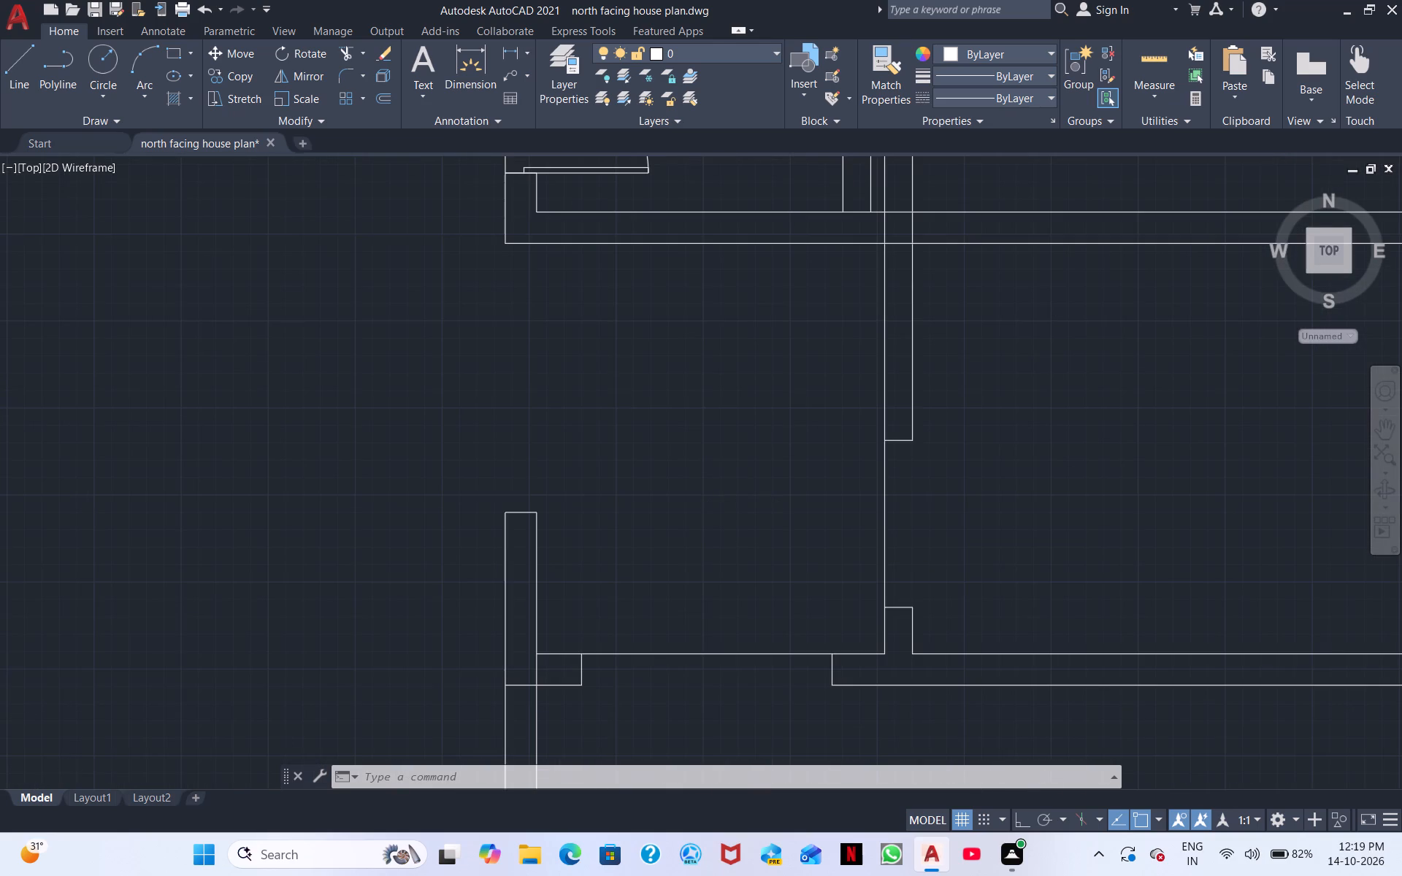
scroll(745, 509, up, 1)
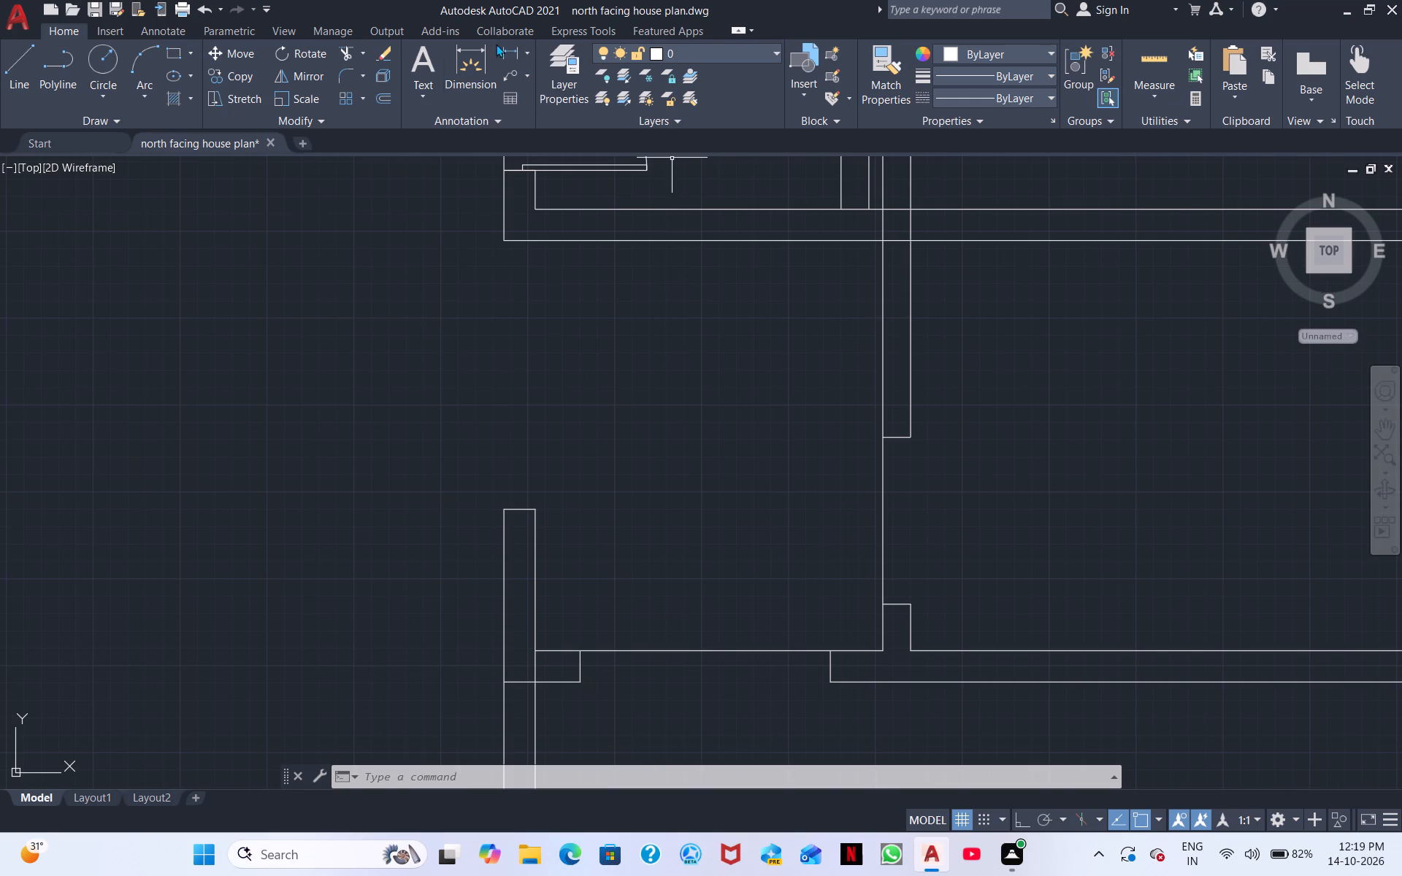
click(505, 51)
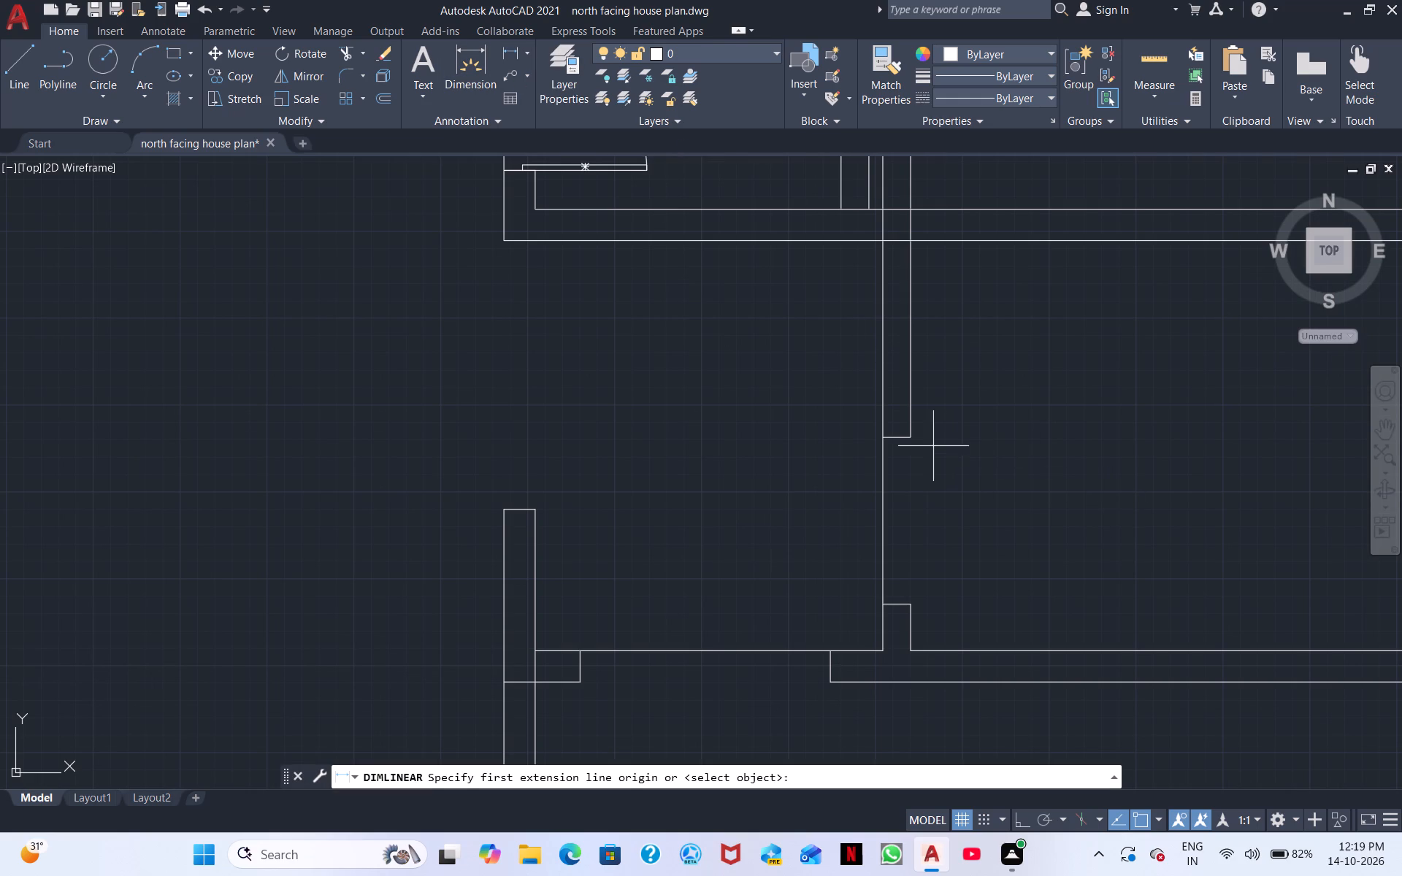
click(910, 431)
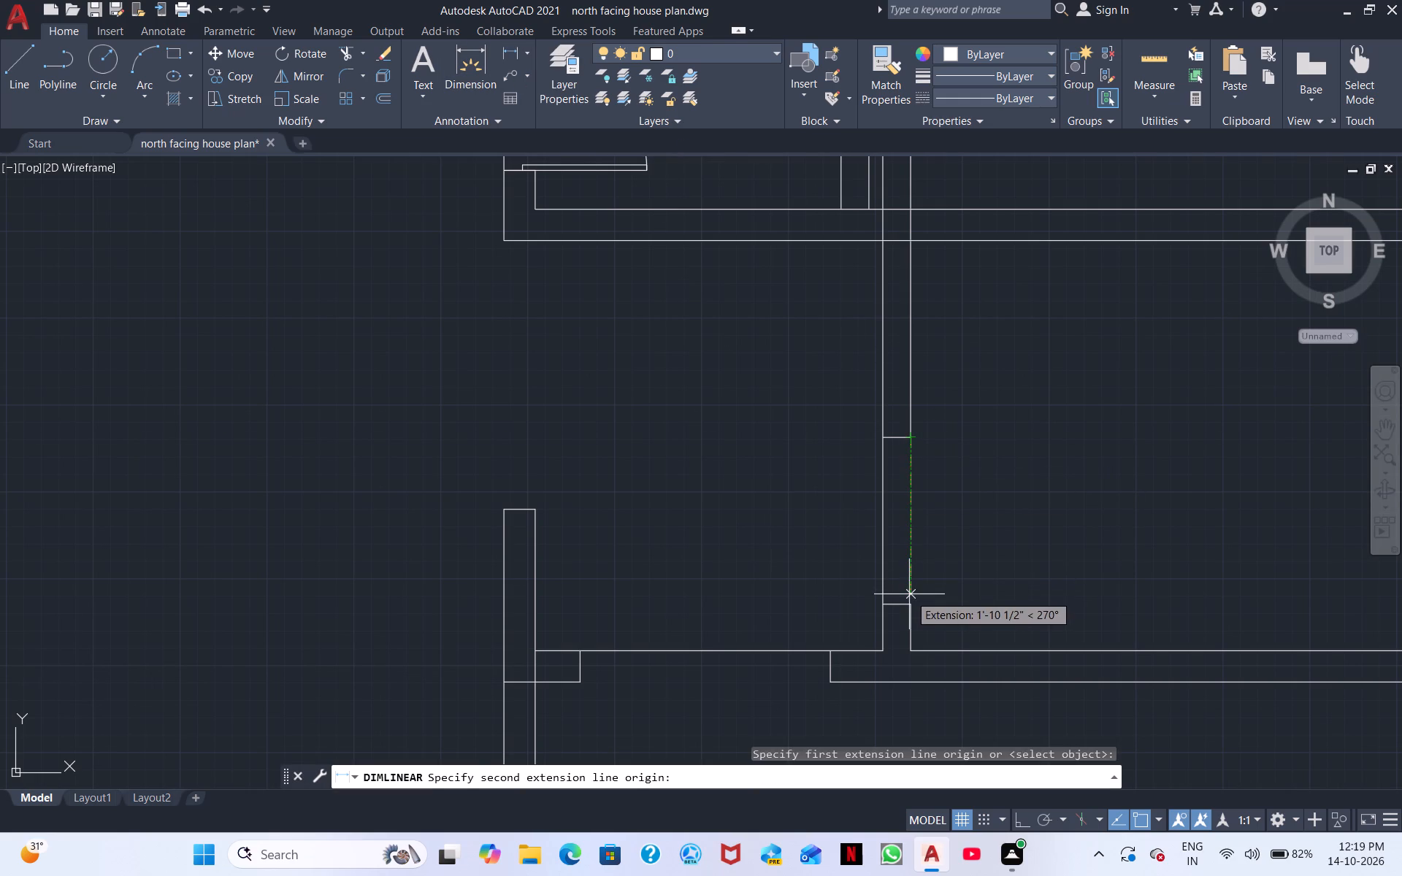
click(913, 603)
right_click(964, 606)
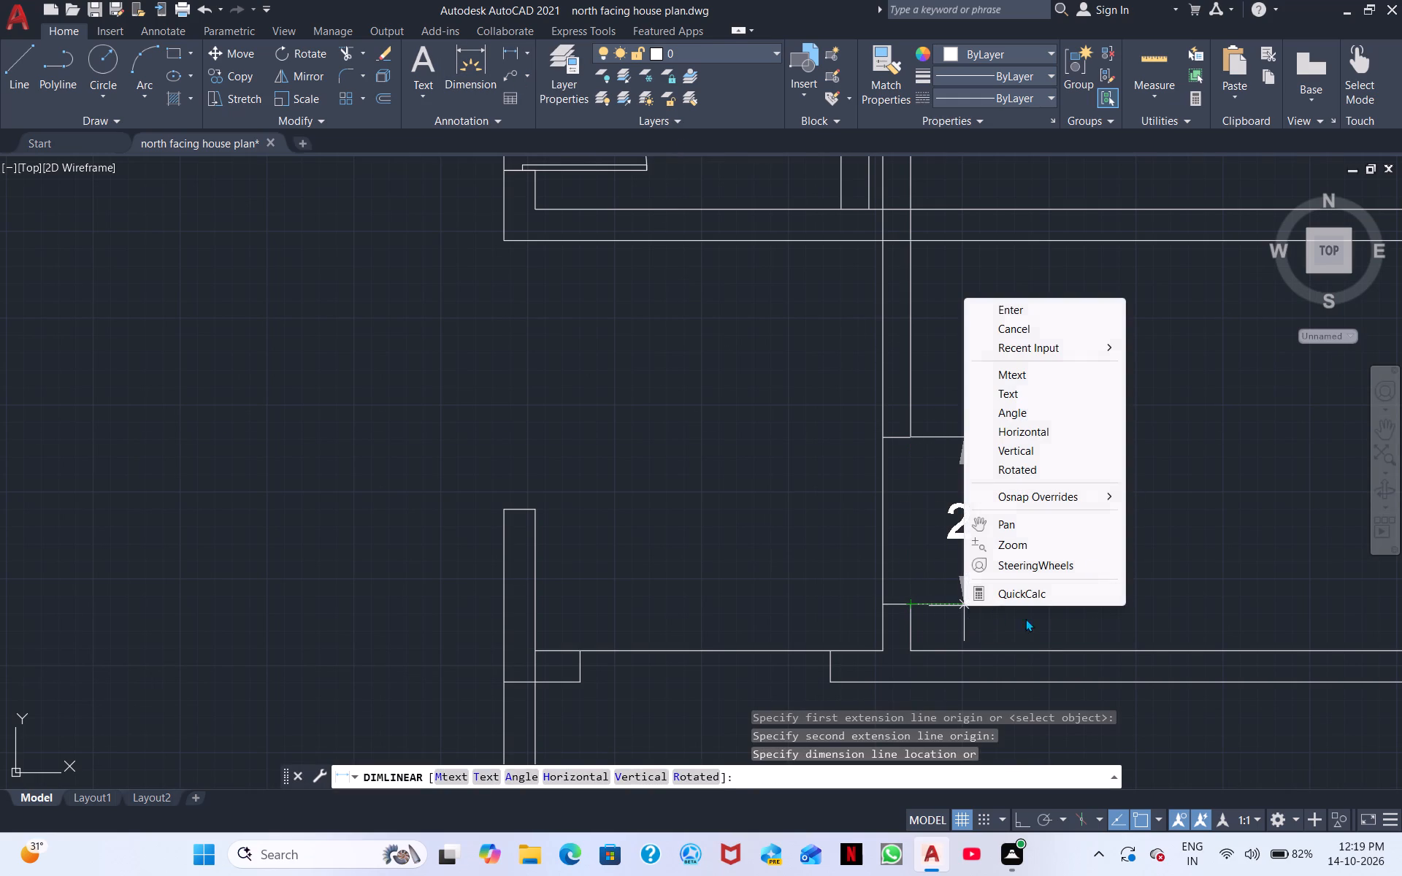
click(1027, 328)
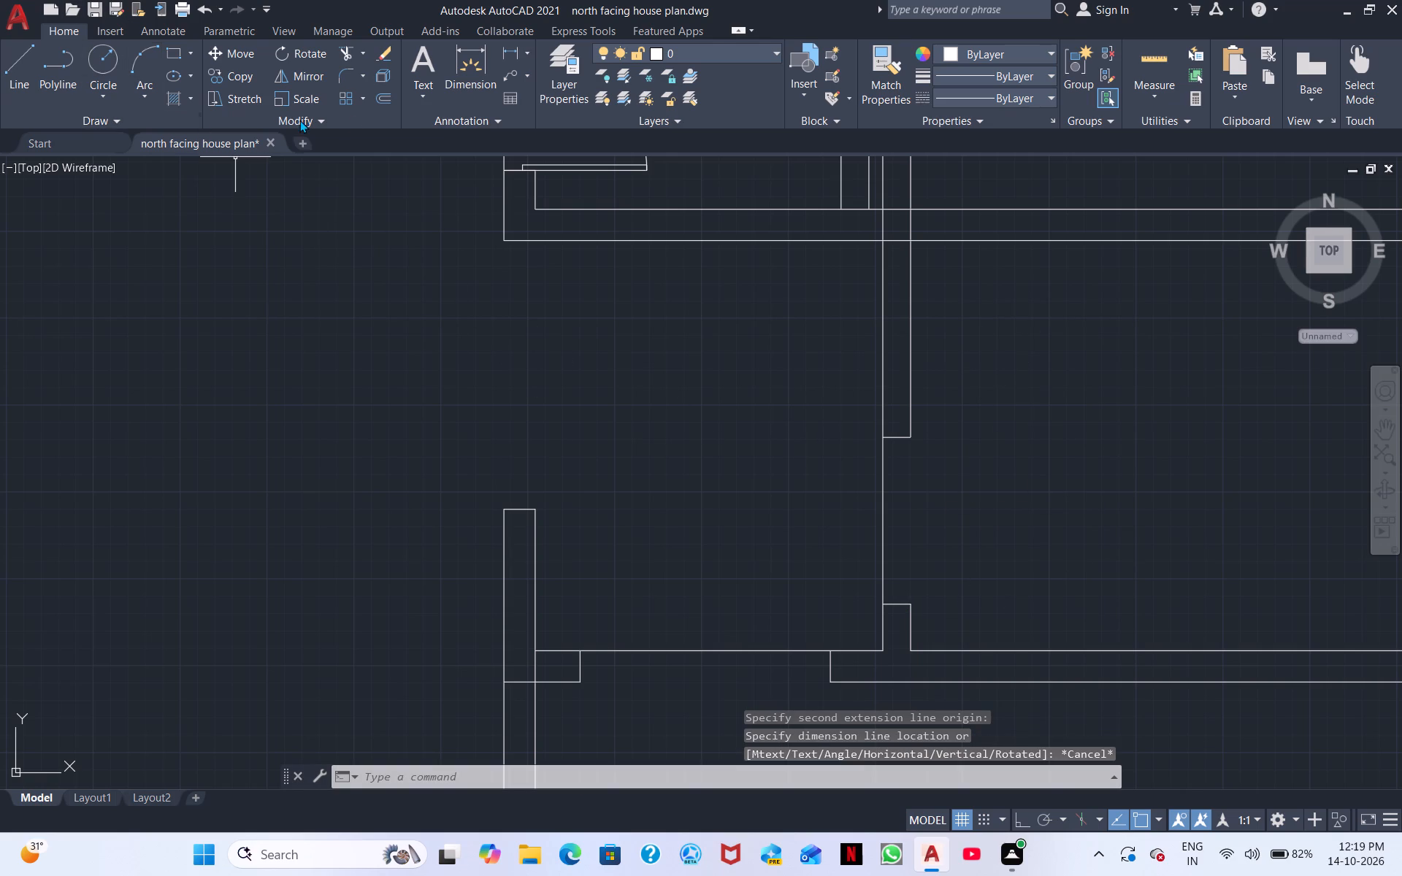
Copy the small room's door from its south jamb corner to the south jamb of the partition wall opening to the southeast.
middle_drag(672, 432, 670, 741)
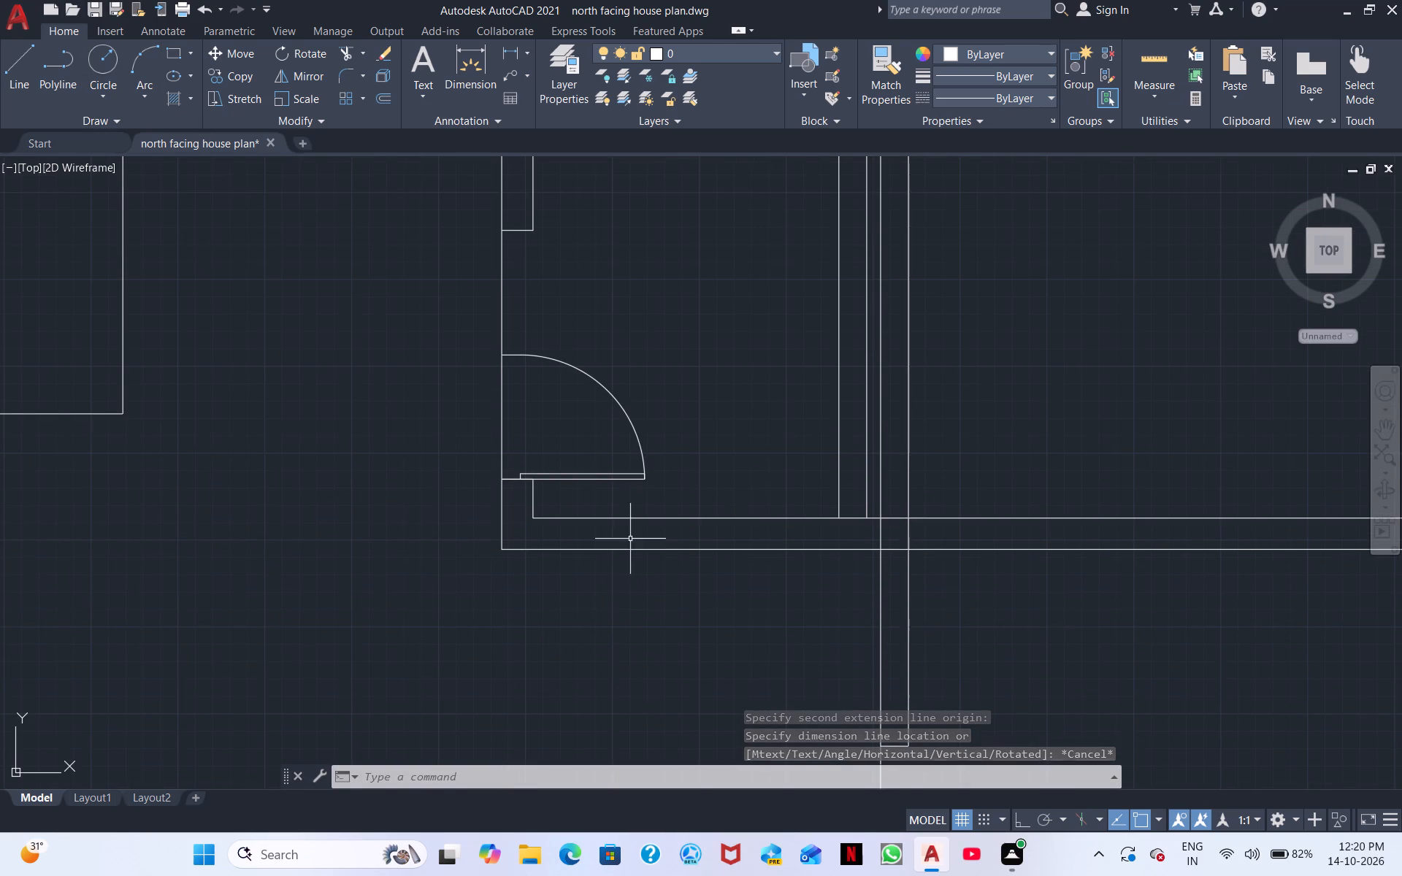
click(675, 482)
click(610, 429)
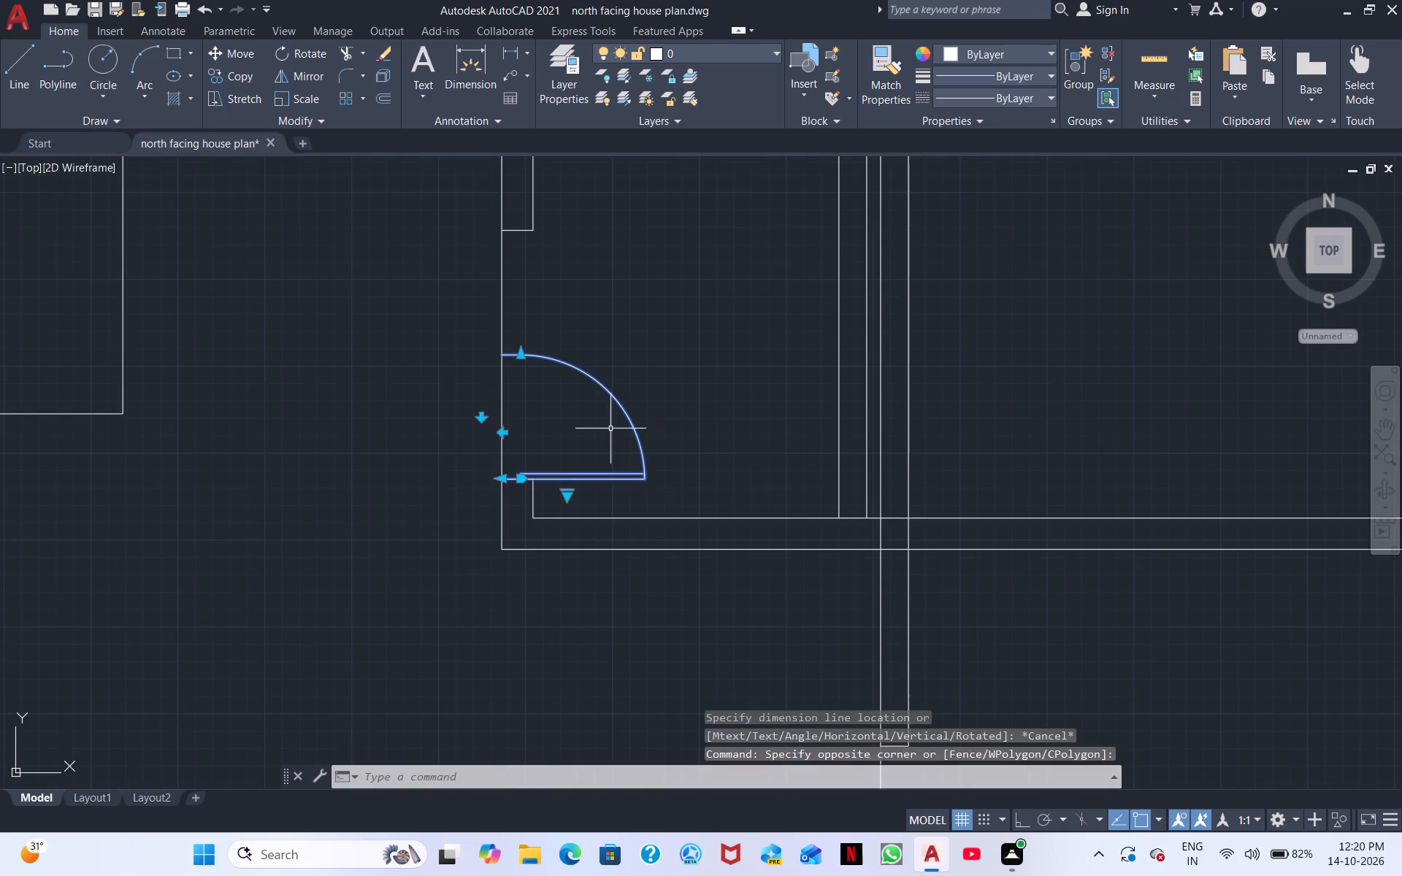
right_click(610, 429)
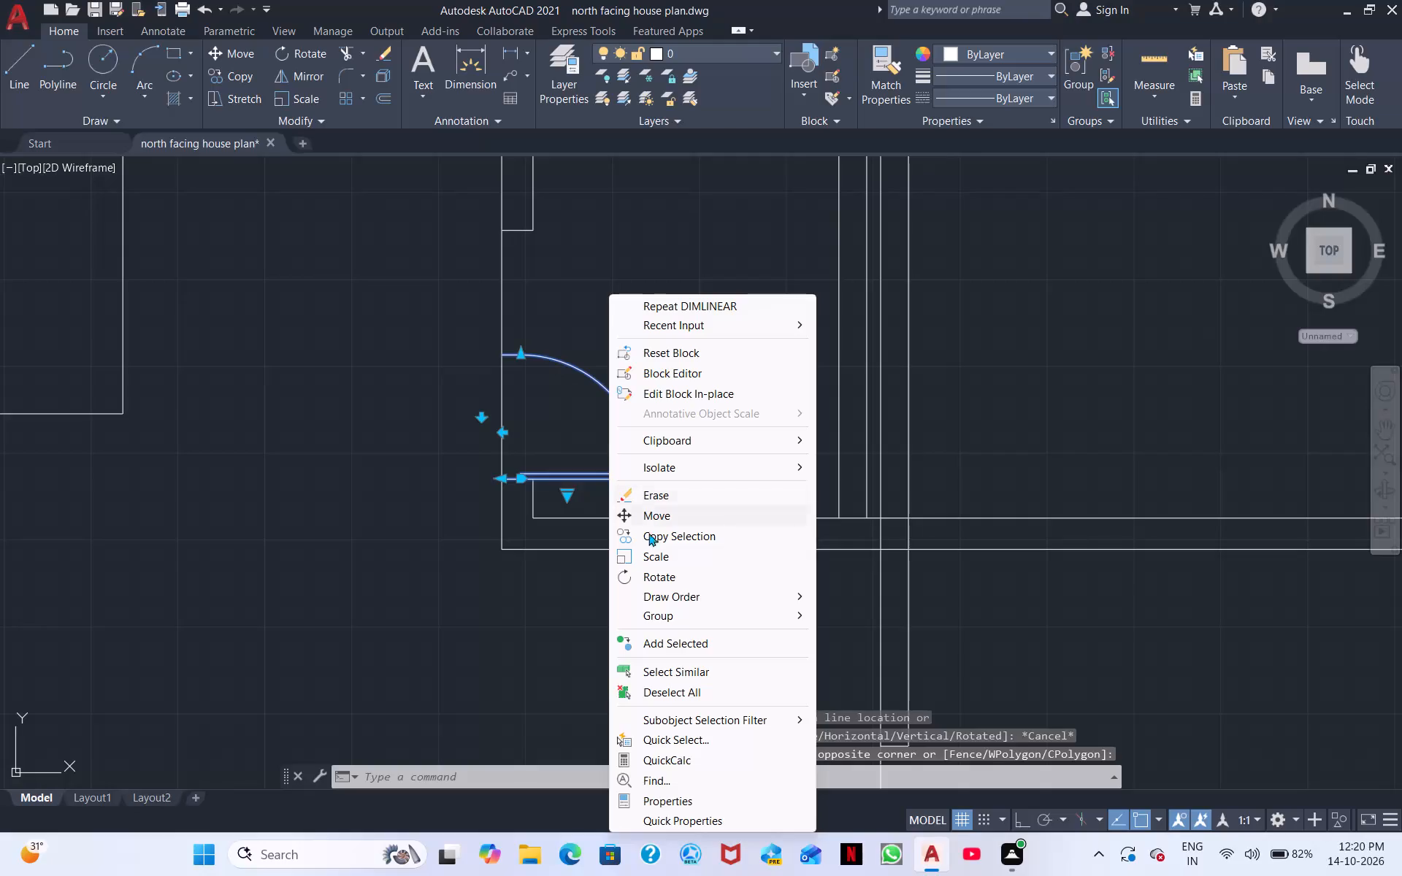
click(656, 532)
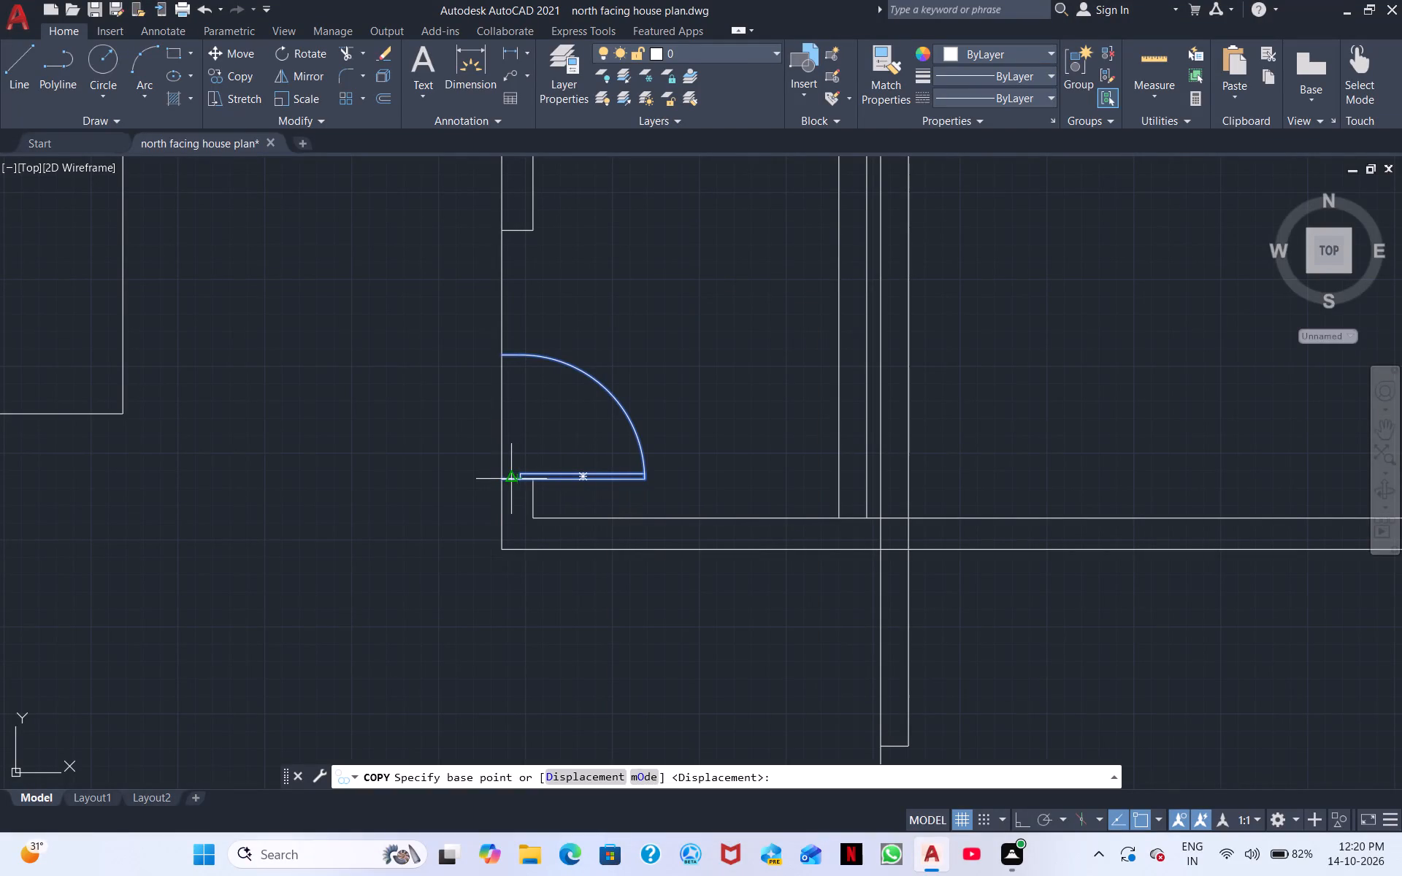
click(502, 480)
middle_drag(933, 723, 927, 669)
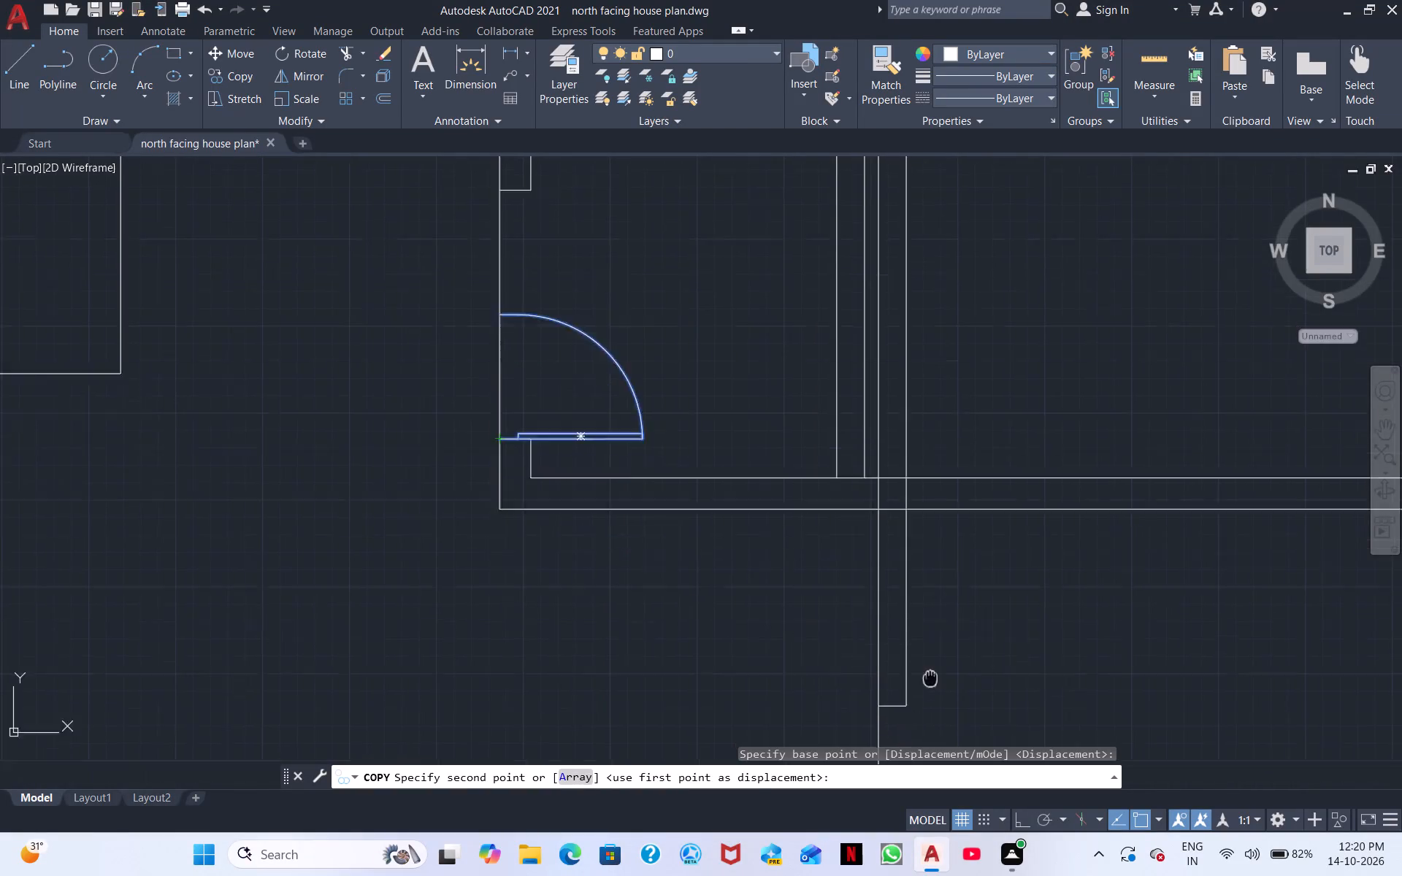
middle_drag(927, 669, 869, 470)
scroll(926, 514, down, 1)
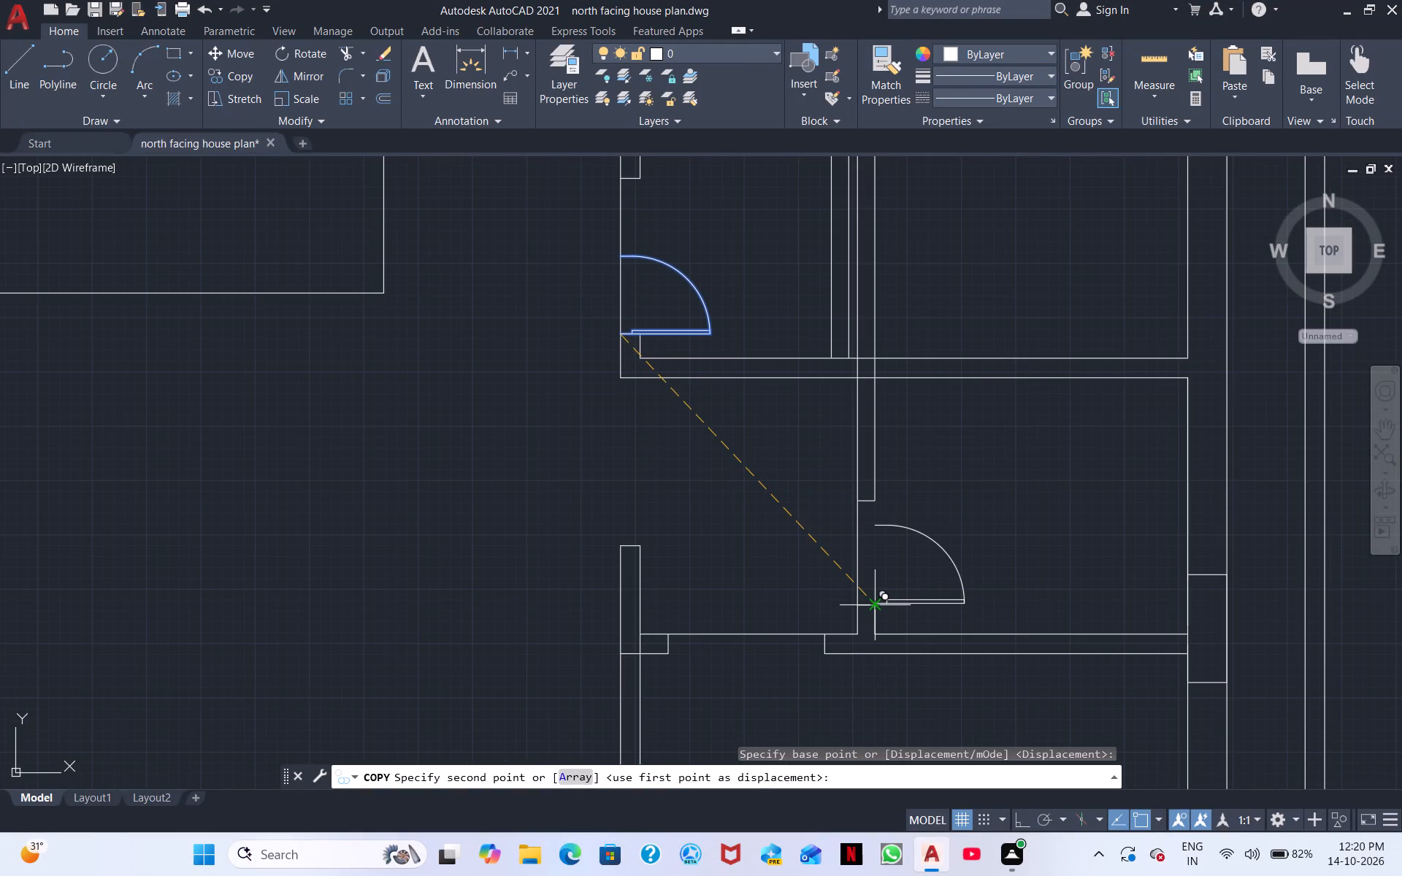
scroll(878, 606, up, 3)
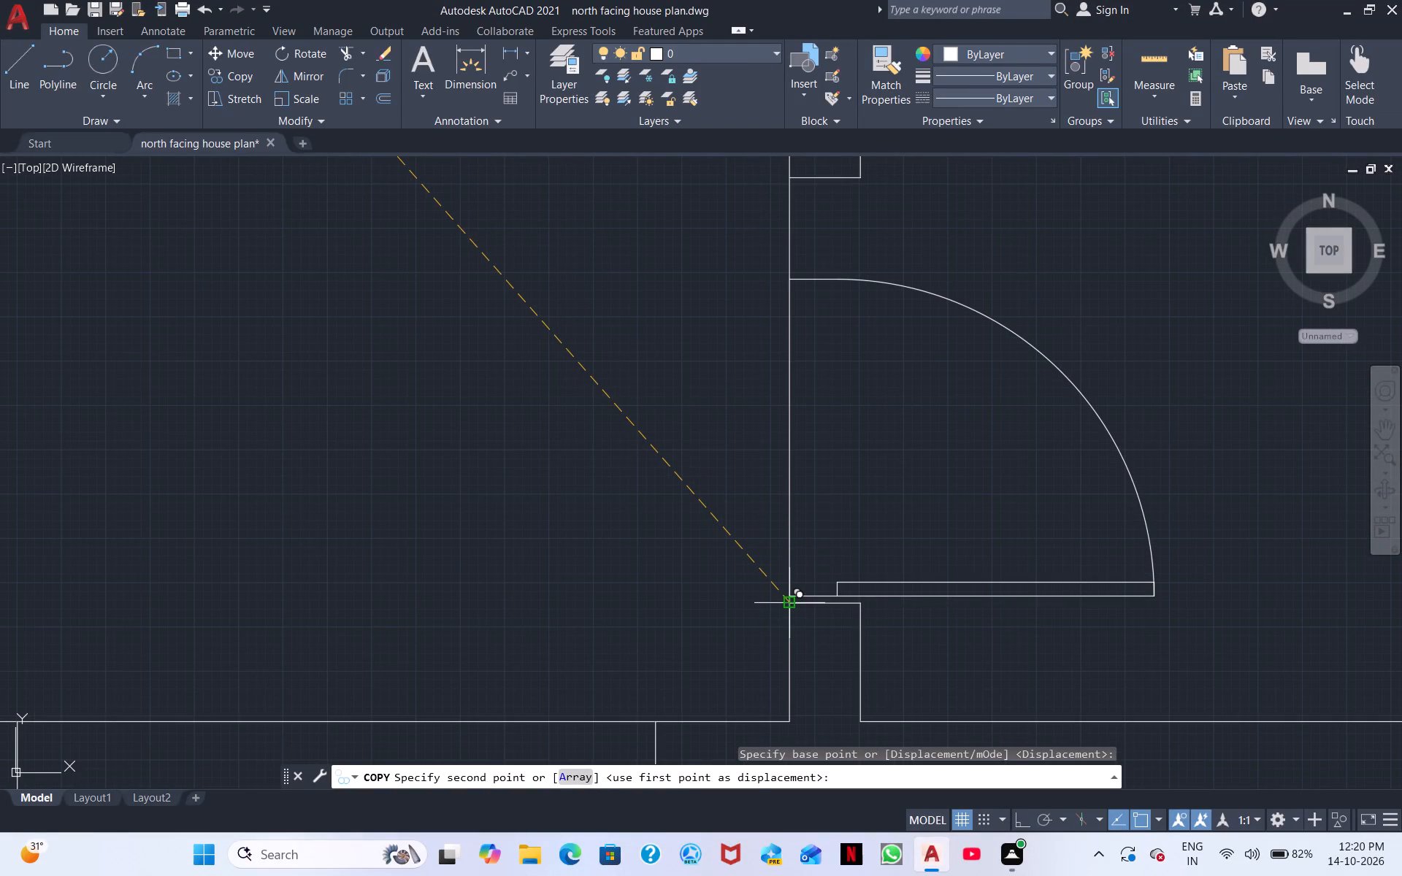
scroll(794, 607, up, 2)
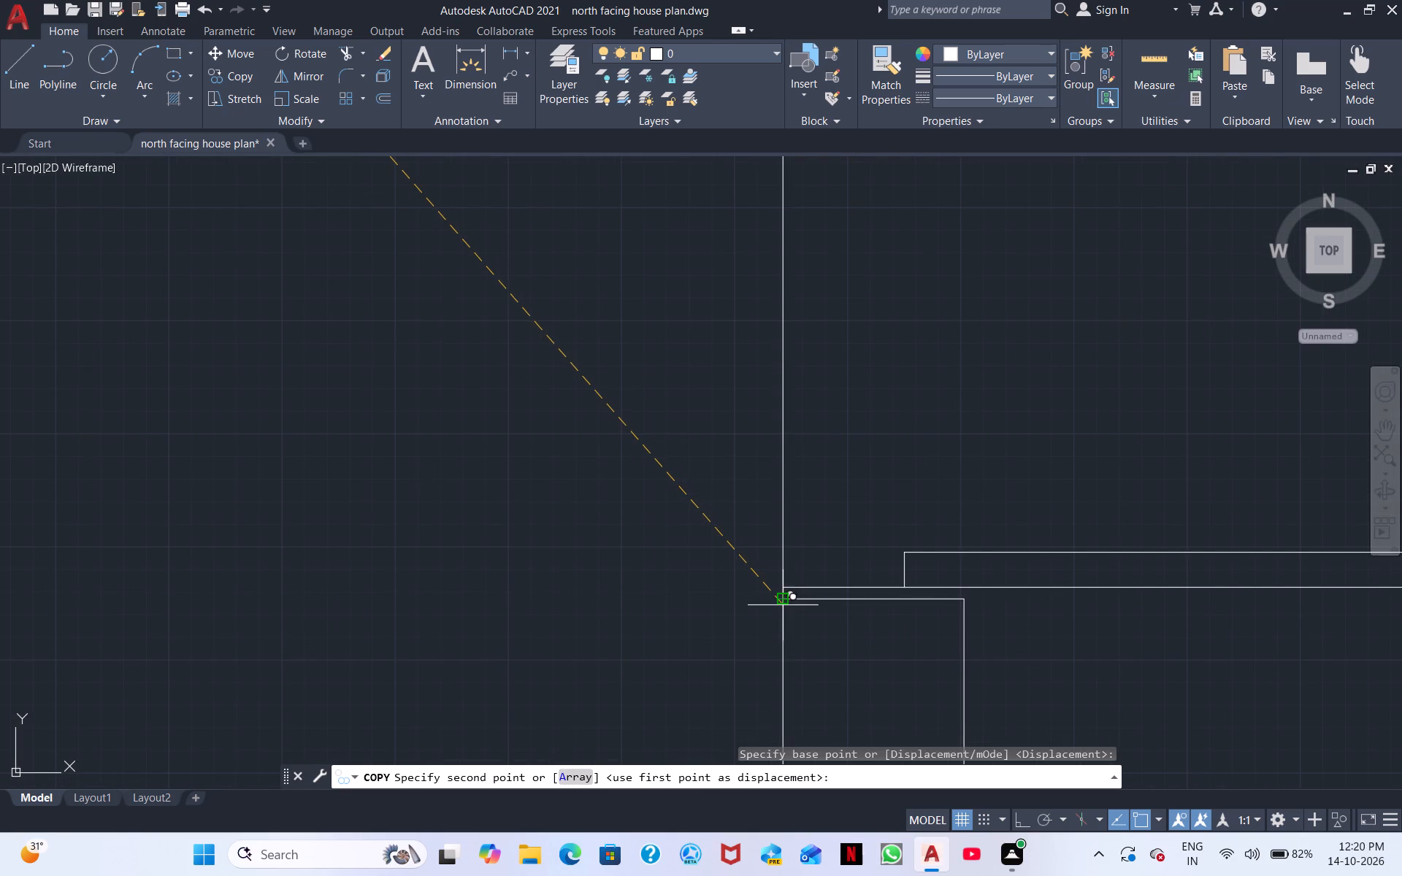
click(783, 605)
key(Escape)
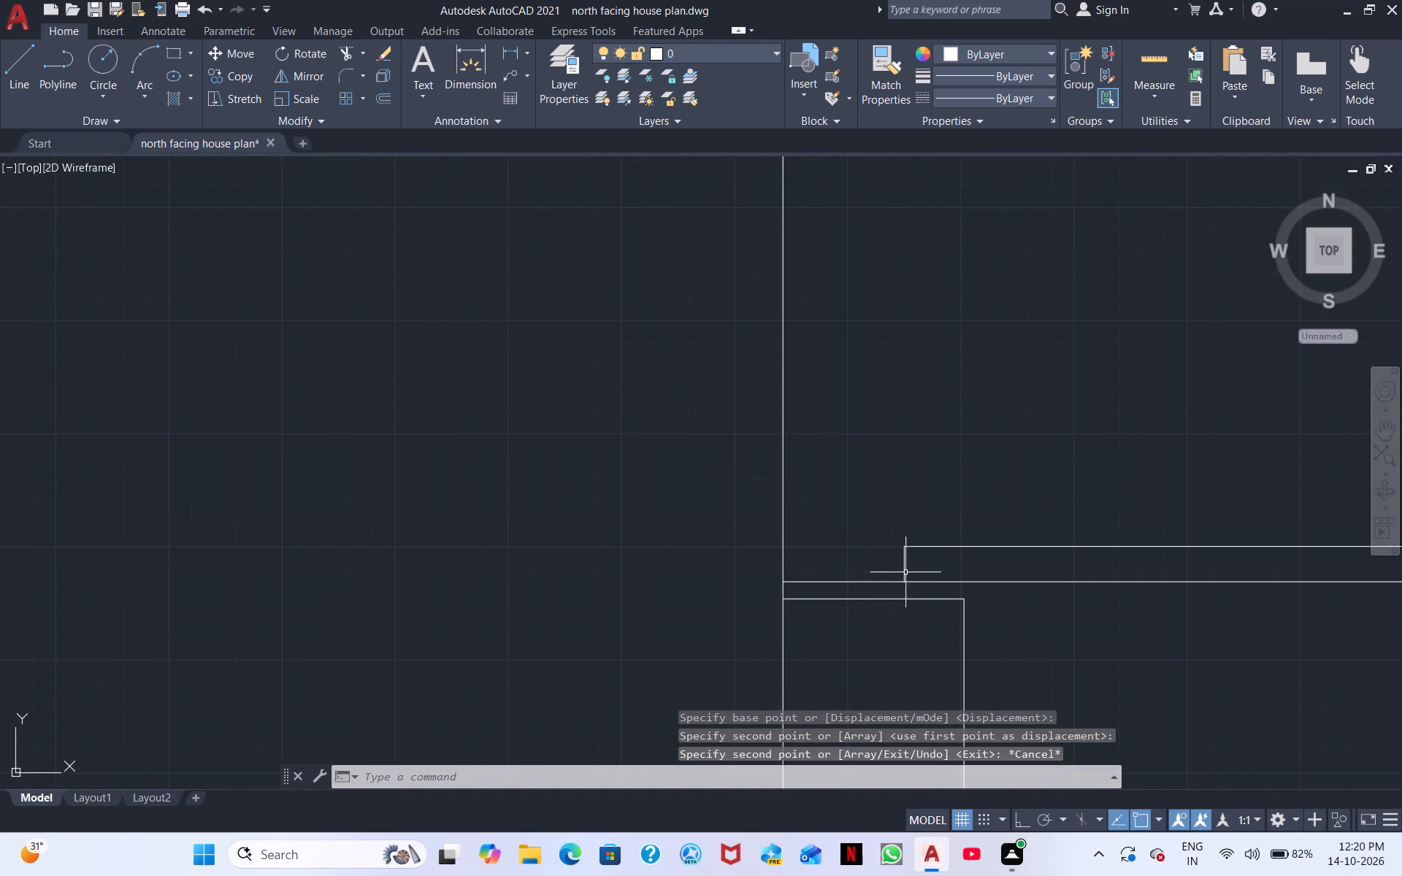
Move the copied door so its hinge-side corner sits exactly on the partition opening's south jamb corner.
click(900, 583)
right_click(851, 587)
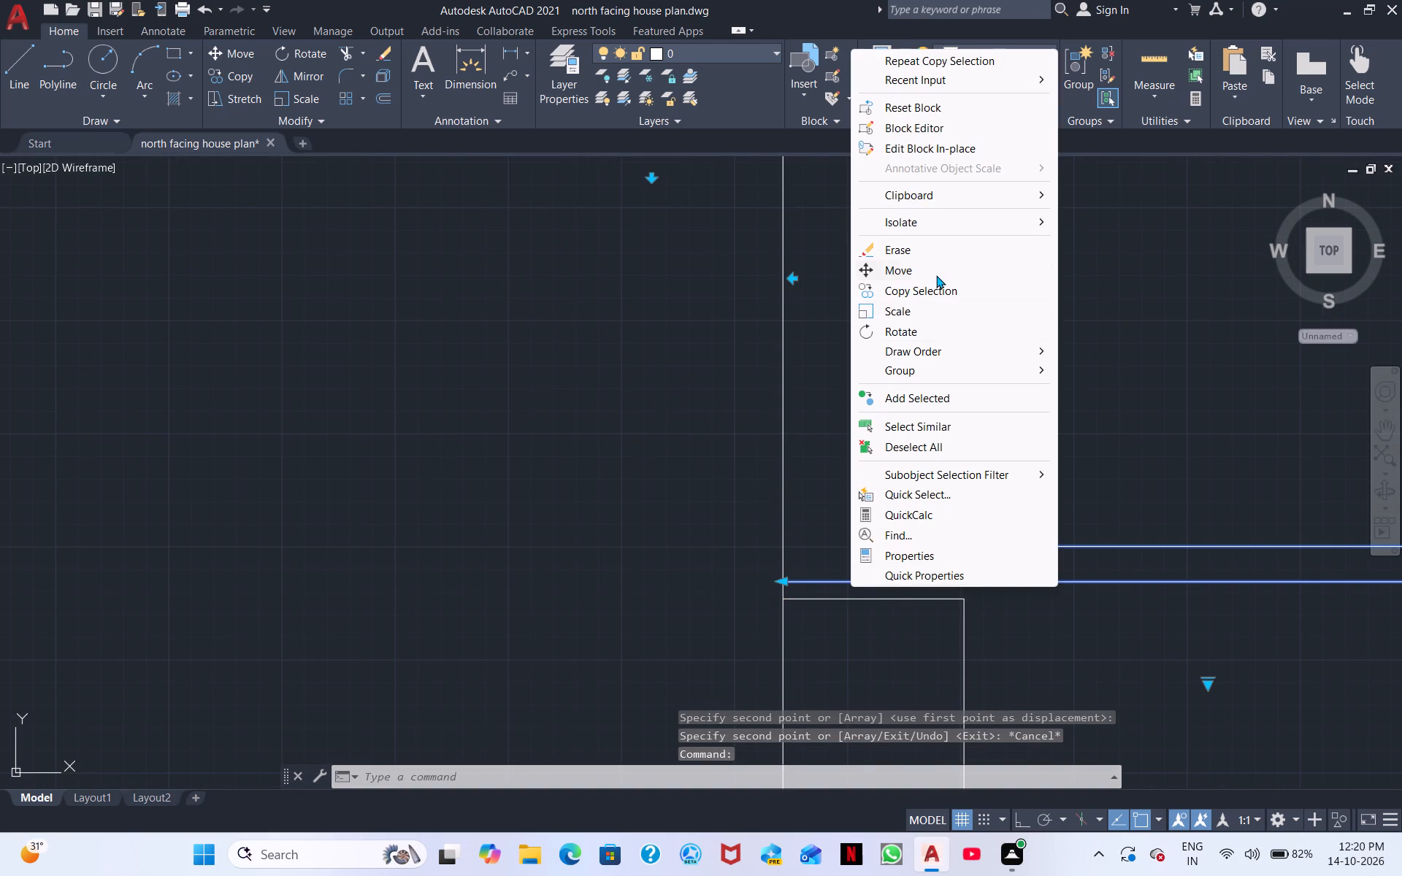
click(936, 274)
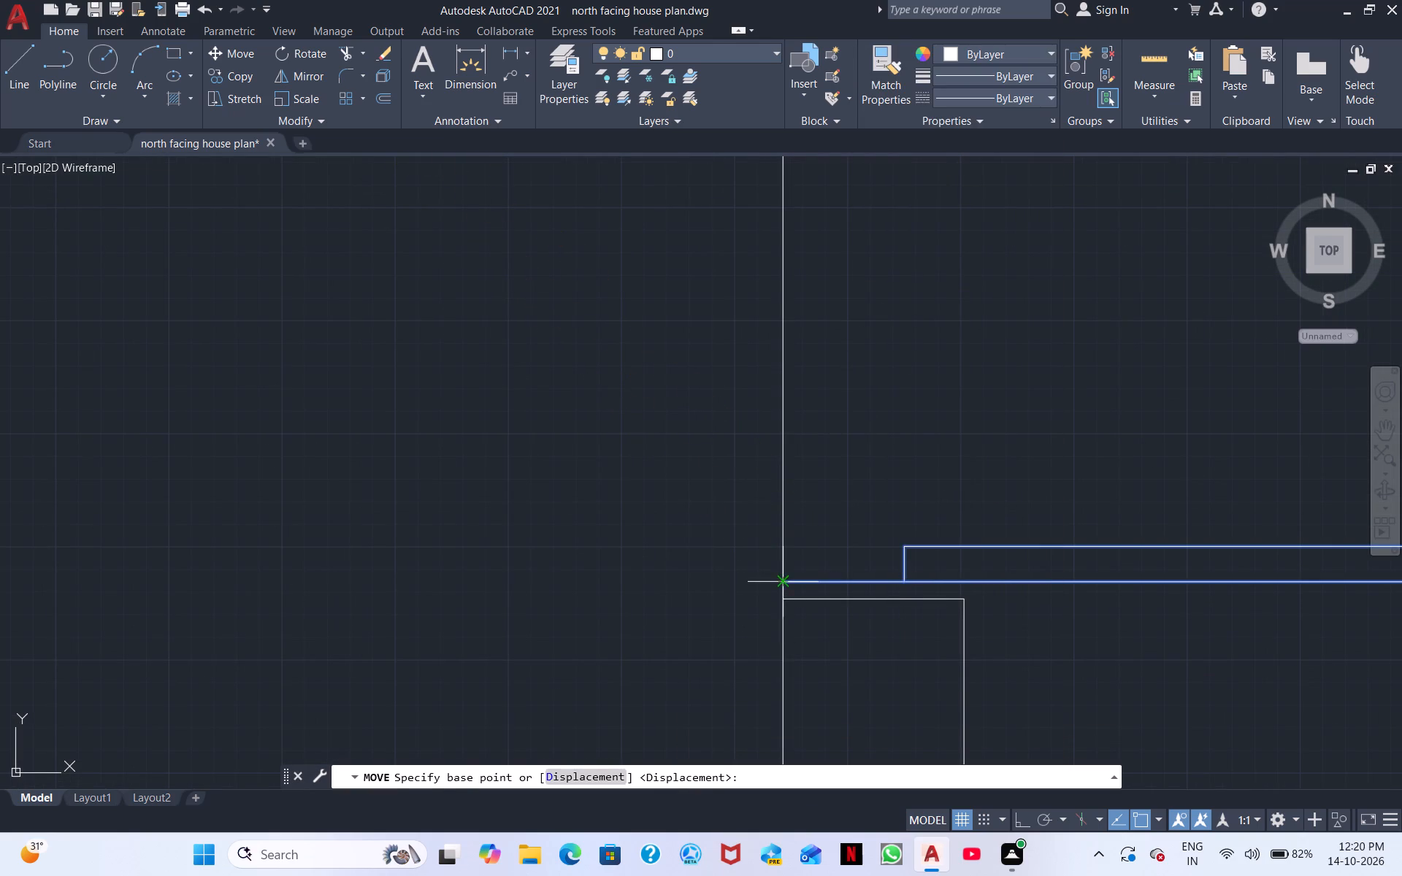
click(784, 583)
click(779, 598)
key(Escape)
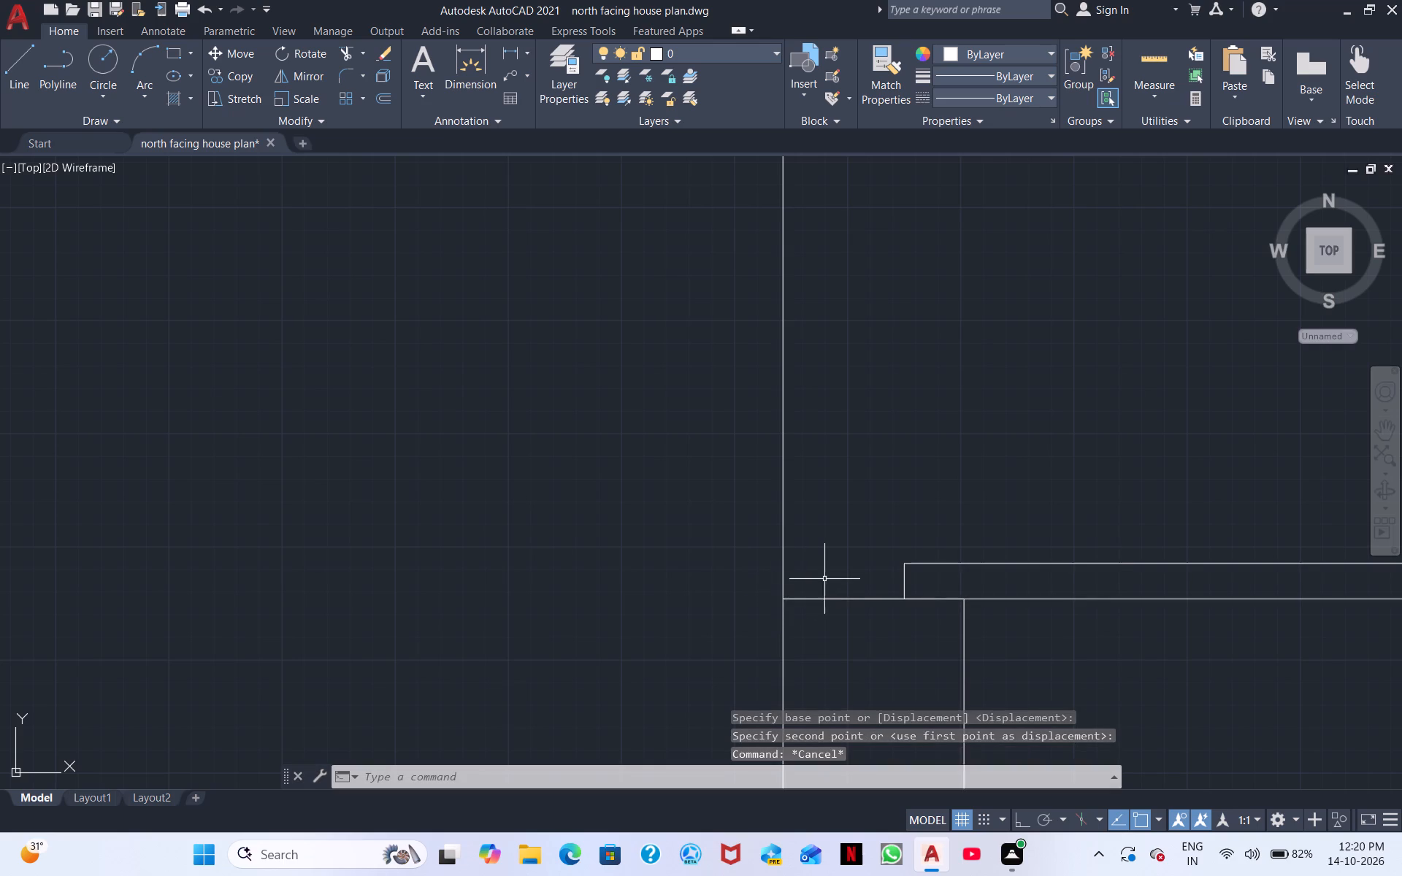
Mirror the small room's west wall door about a horizontal line through its swing end, keeping the original to form a double door.
scroll(889, 577, down, 2)
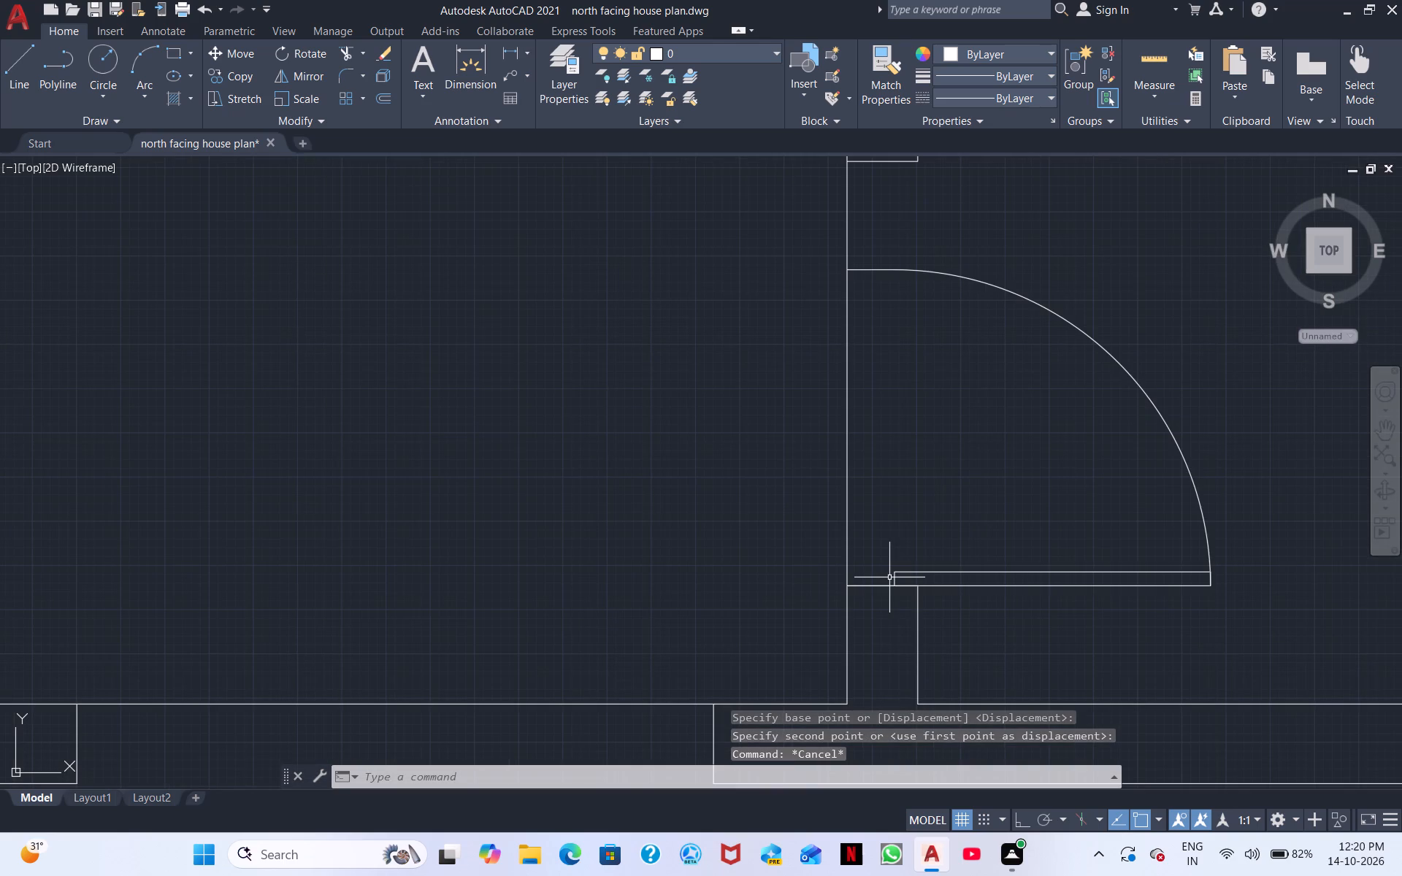
scroll(891, 576, down, 2)
middle_drag(802, 569, 913, 614)
scroll(877, 603, down, 3)
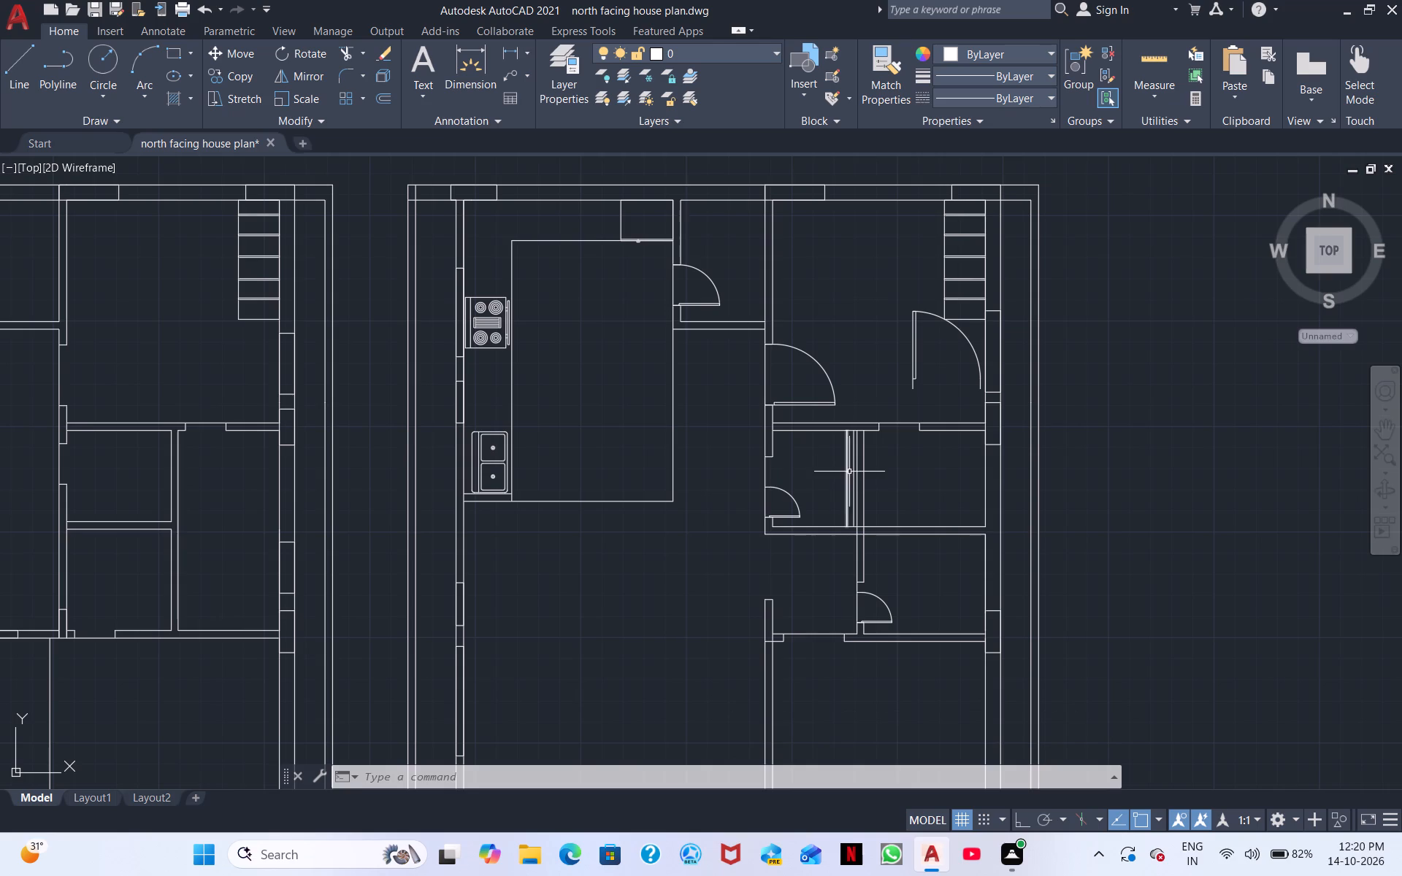
click(798, 506)
click(309, 80)
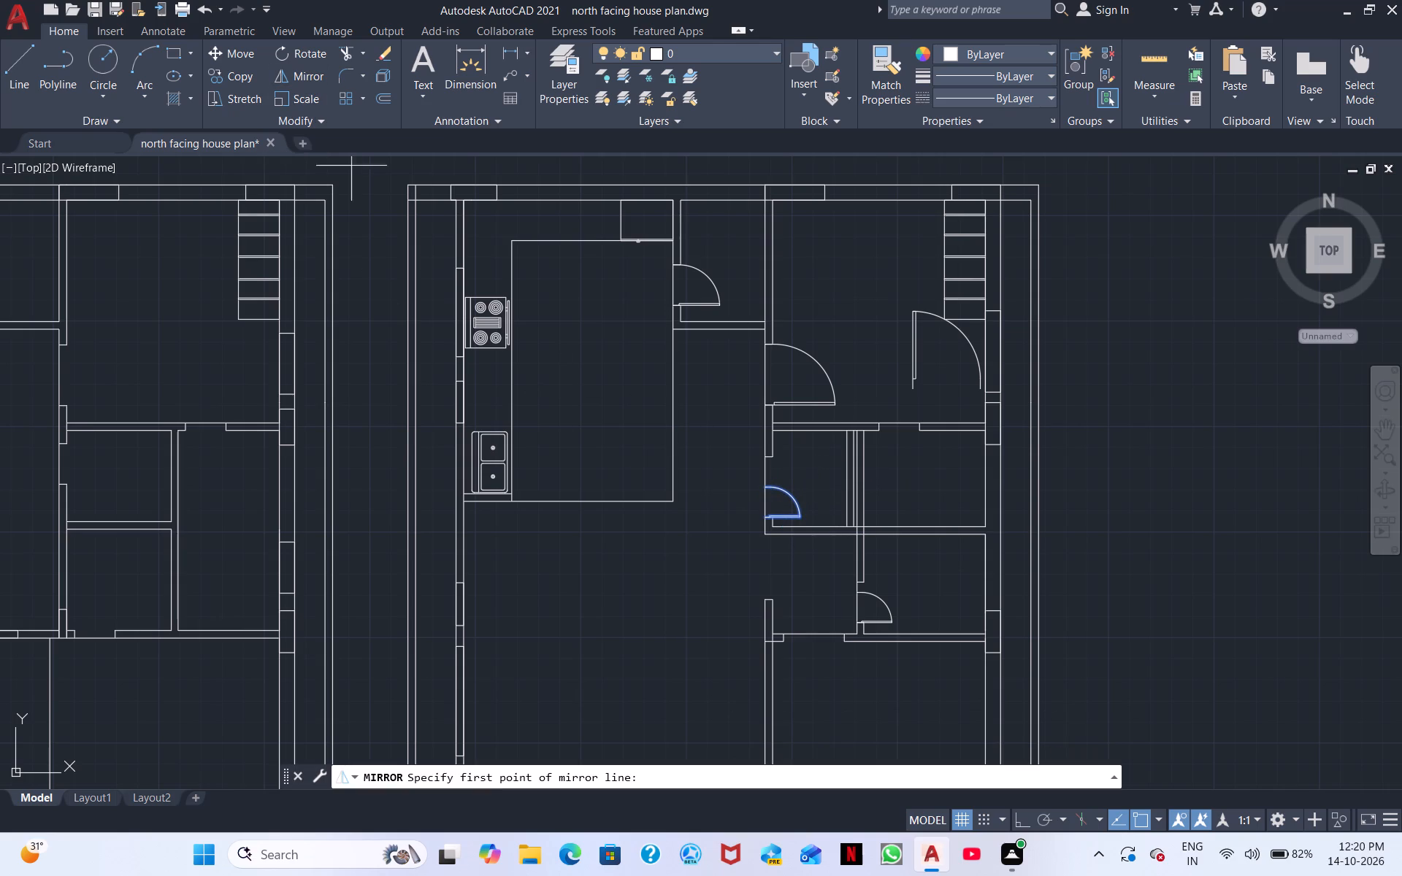
scroll(752, 488, up, 3)
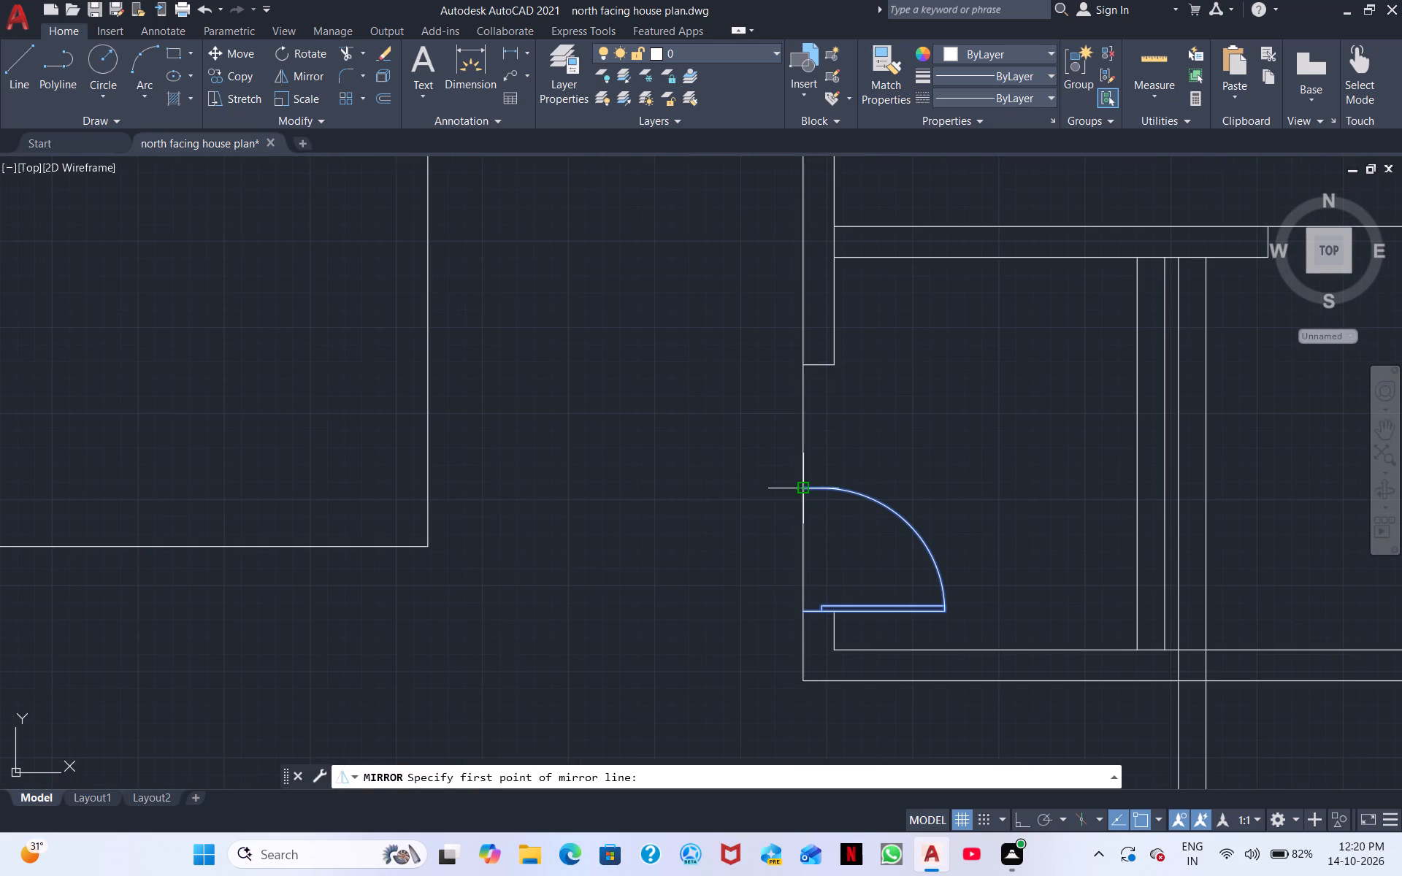
click(804, 485)
click(826, 492)
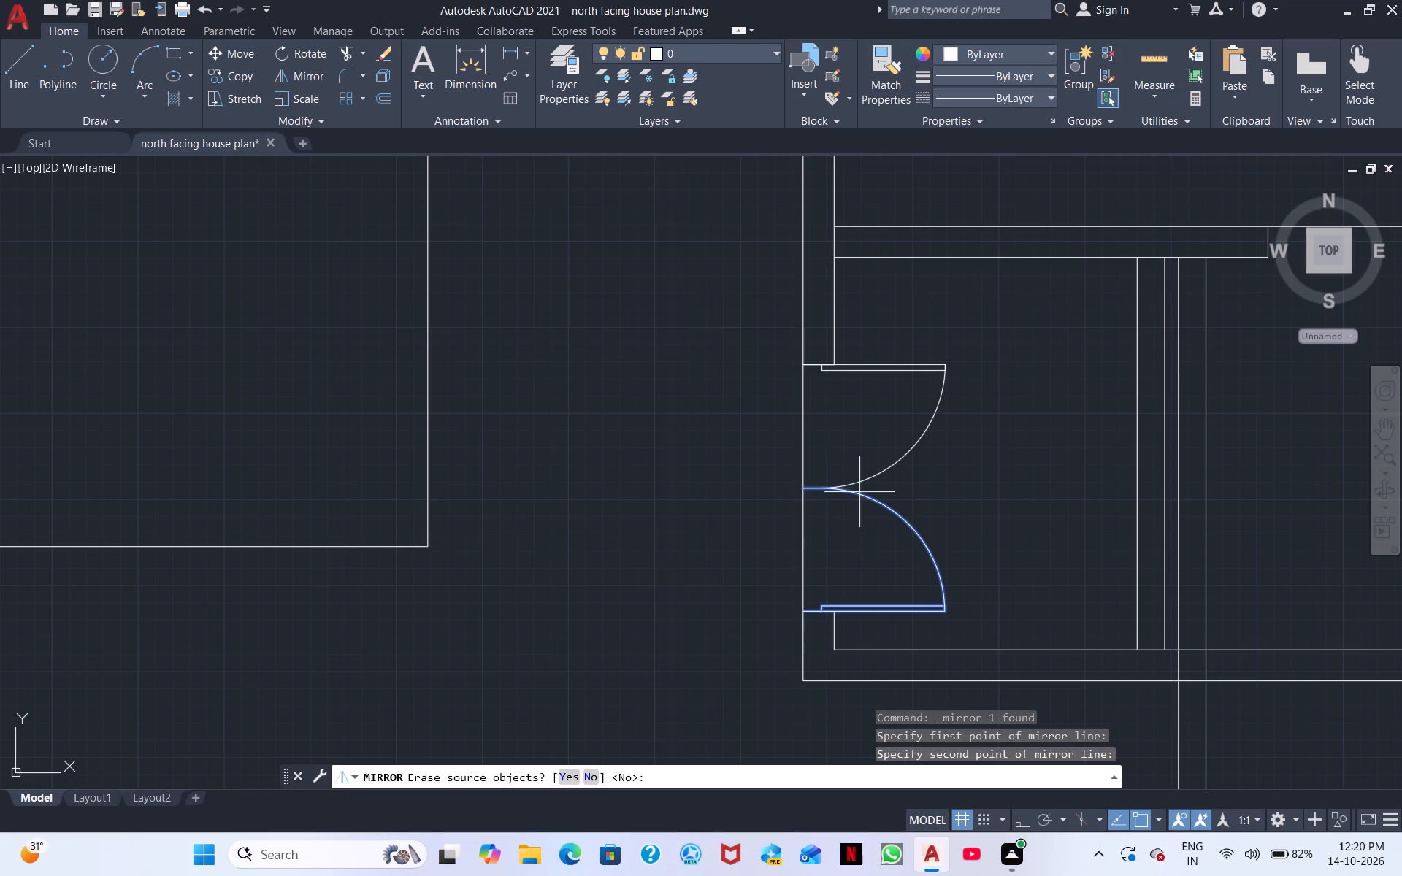
right_click(941, 486)
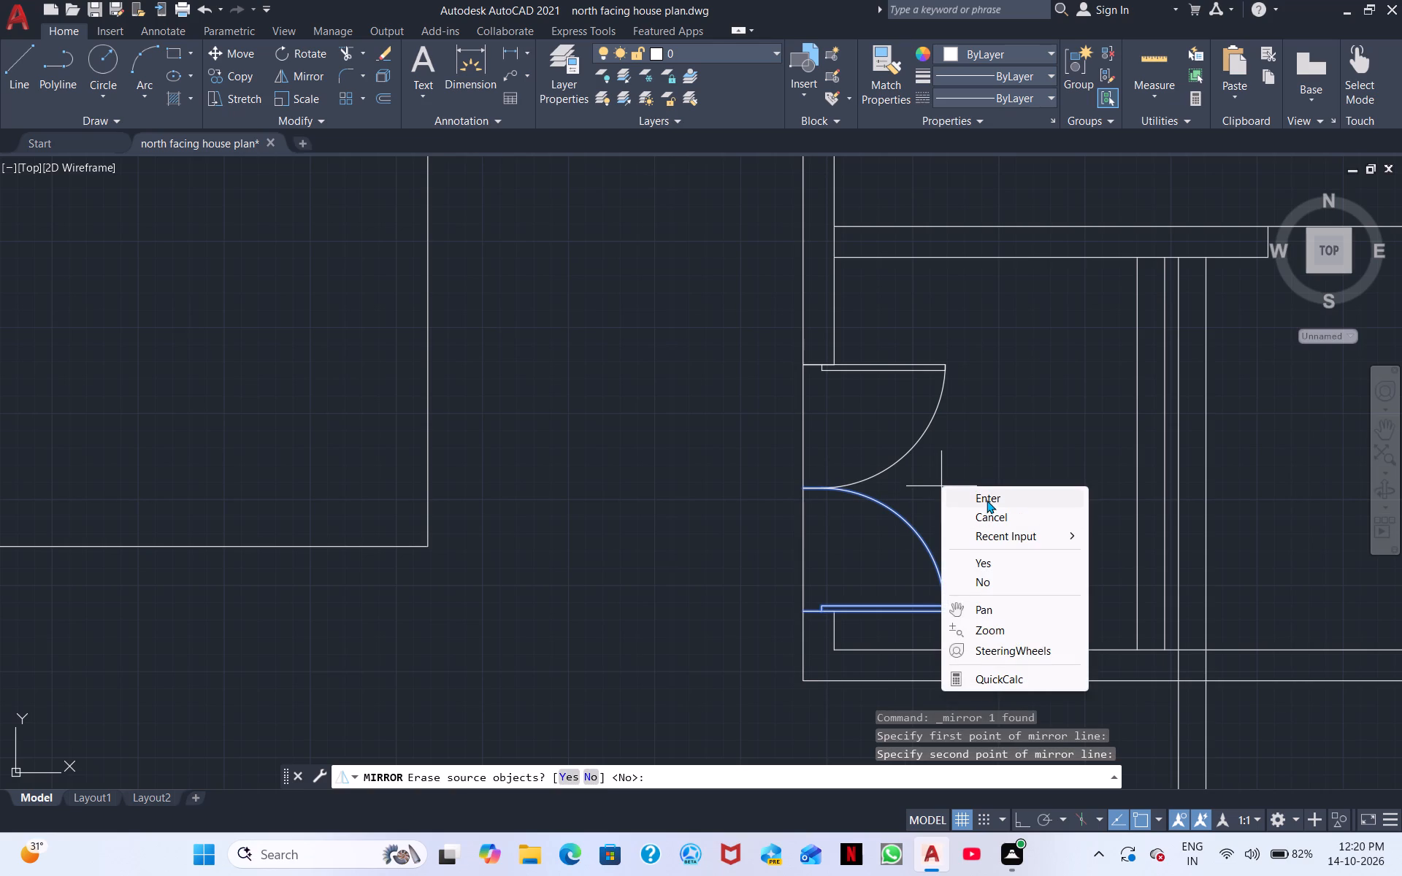
click(988, 500)
Turn on Ortho mode with the loose door in the staircase room selected.
scroll(989, 508, down, 1)
middle_drag(1032, 531, 667, 529)
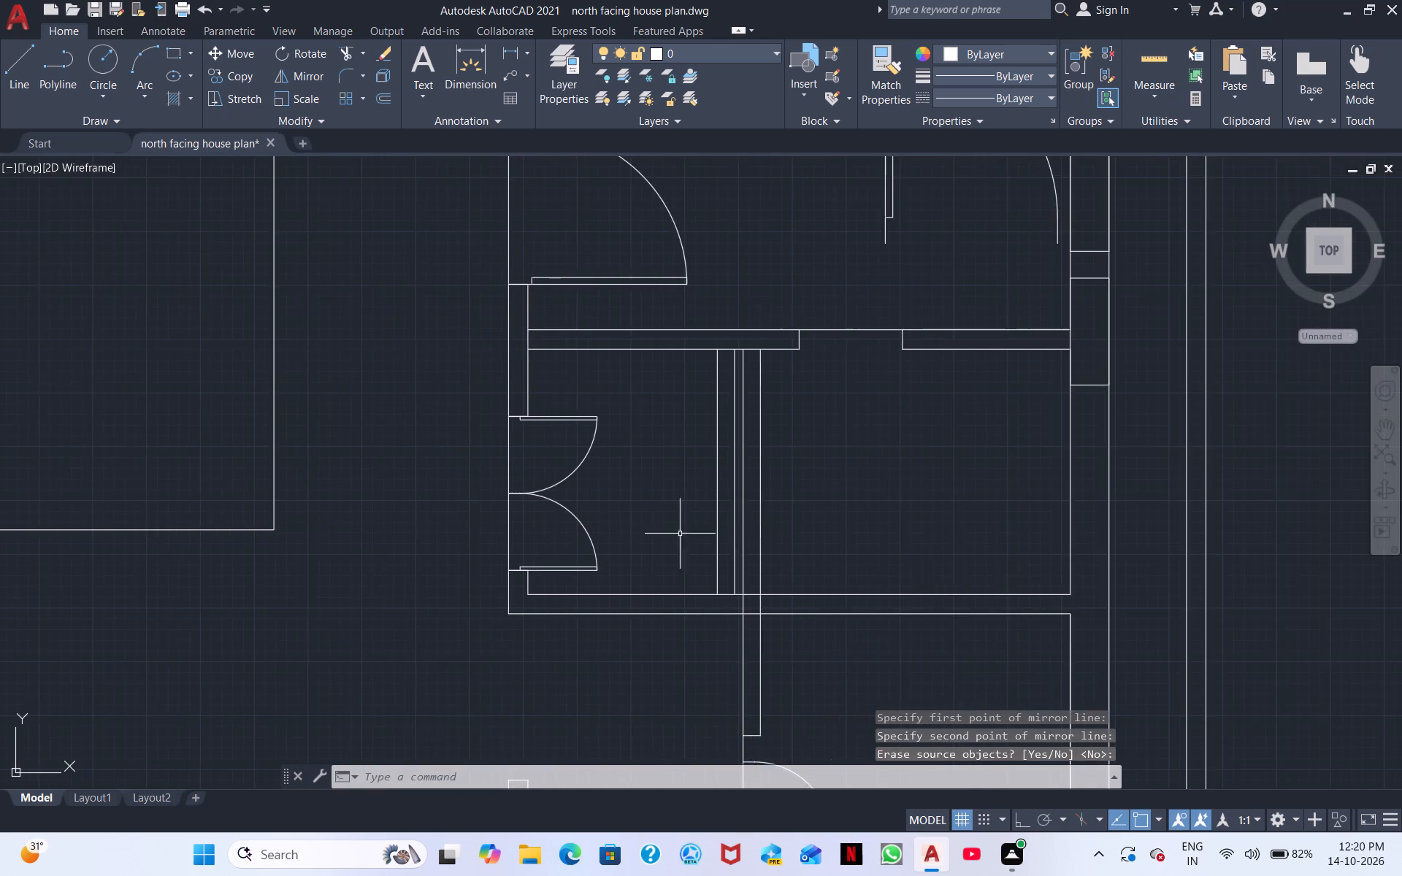
scroll(735, 557, down, 1)
middle_drag(811, 573, 683, 517)
scroll(682, 499, down, 1)
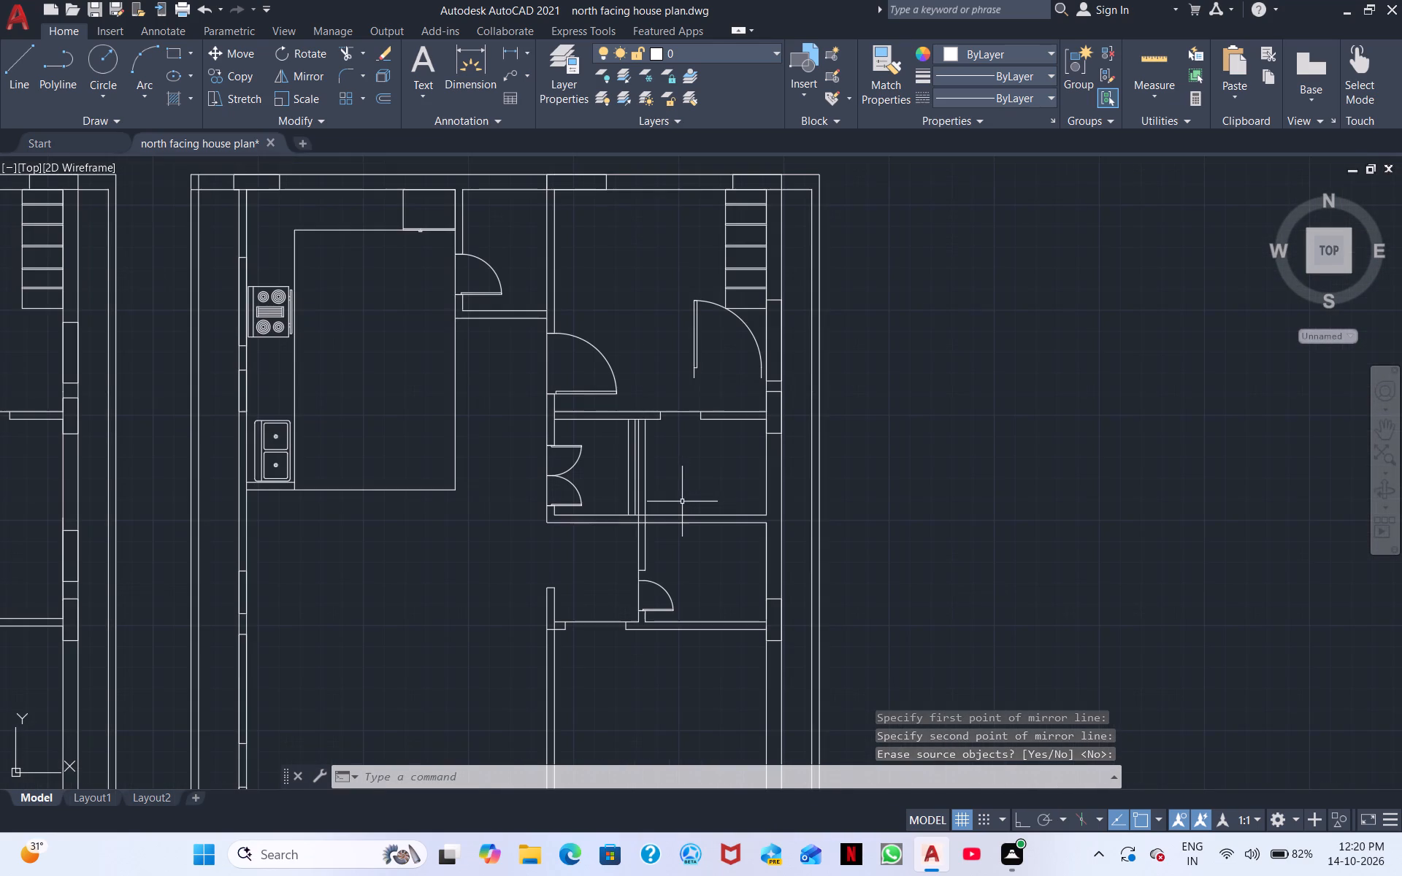
click(719, 385)
click(691, 343)
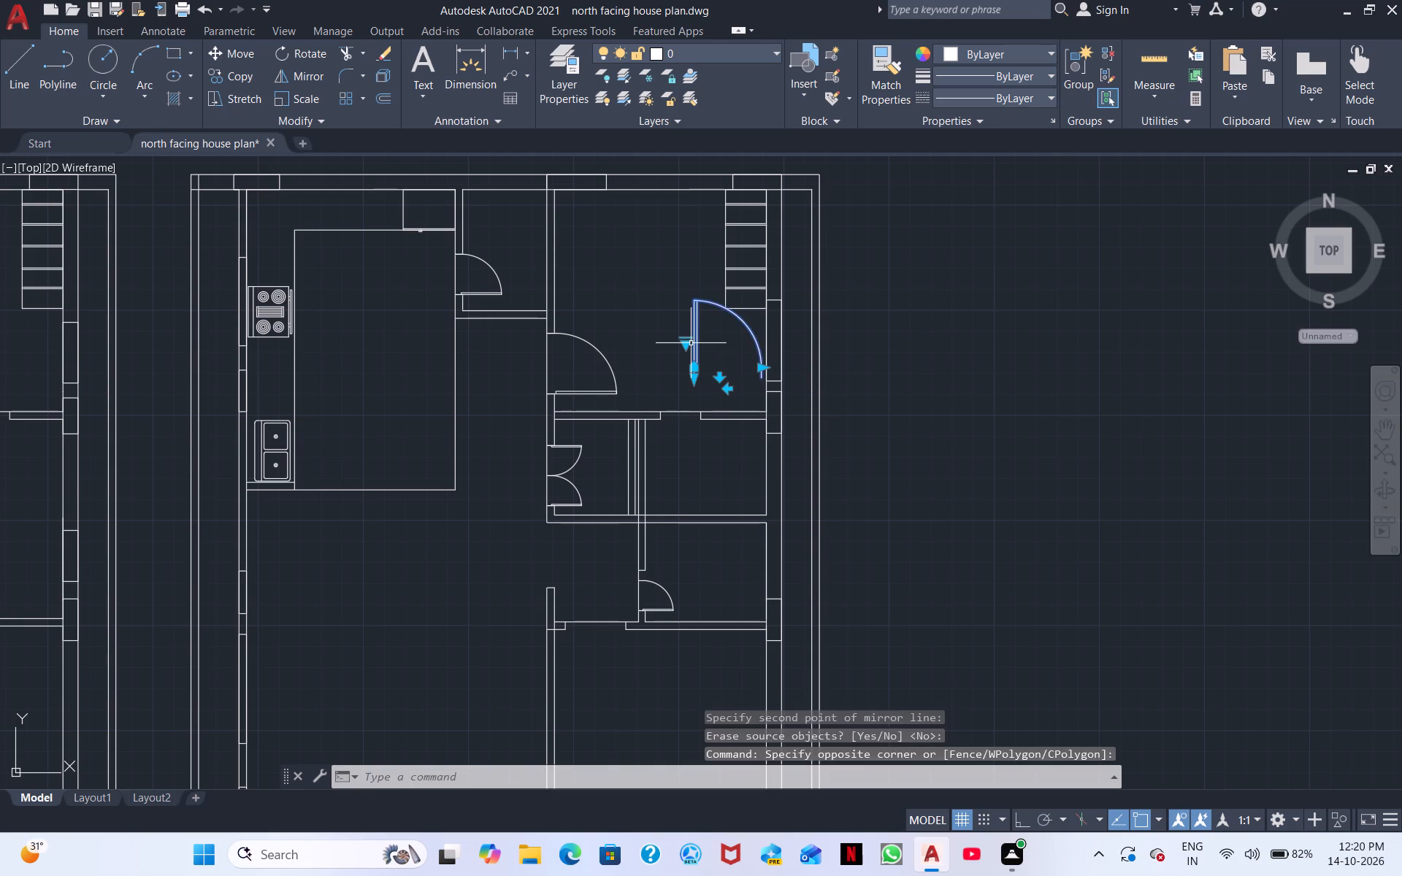
right_click(691, 343)
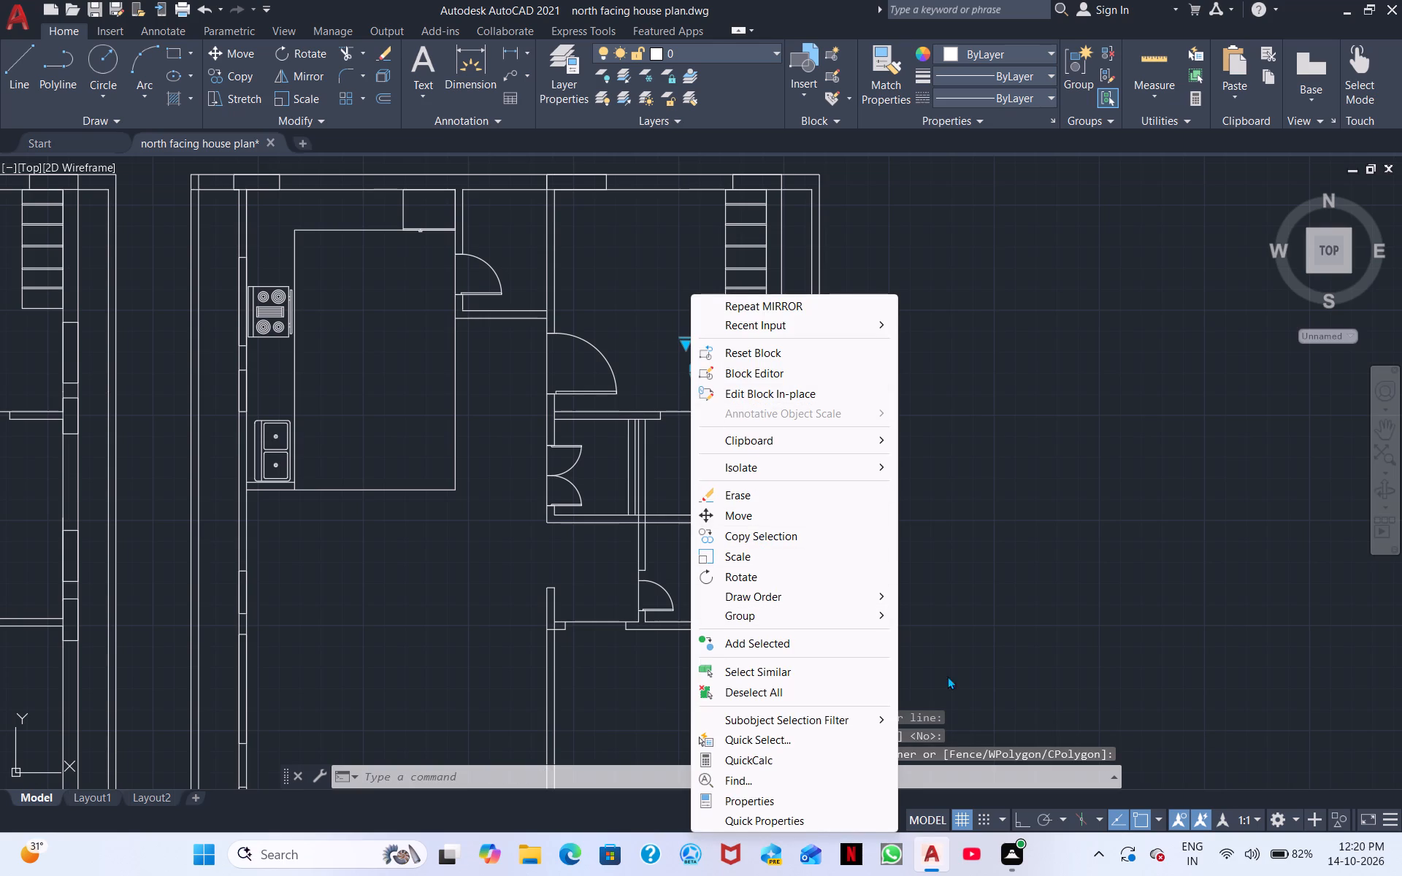
click(1021, 818)
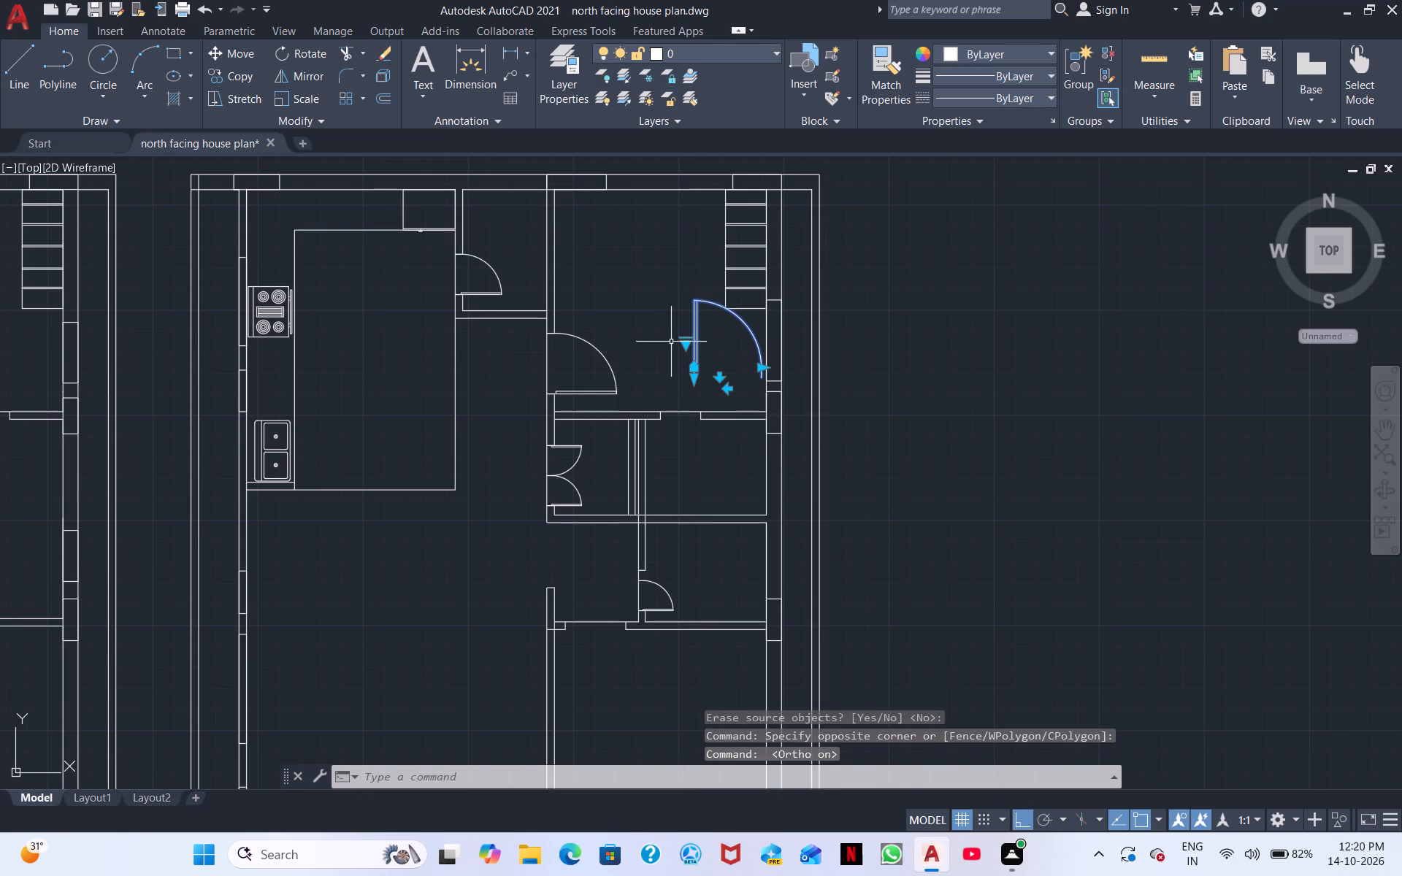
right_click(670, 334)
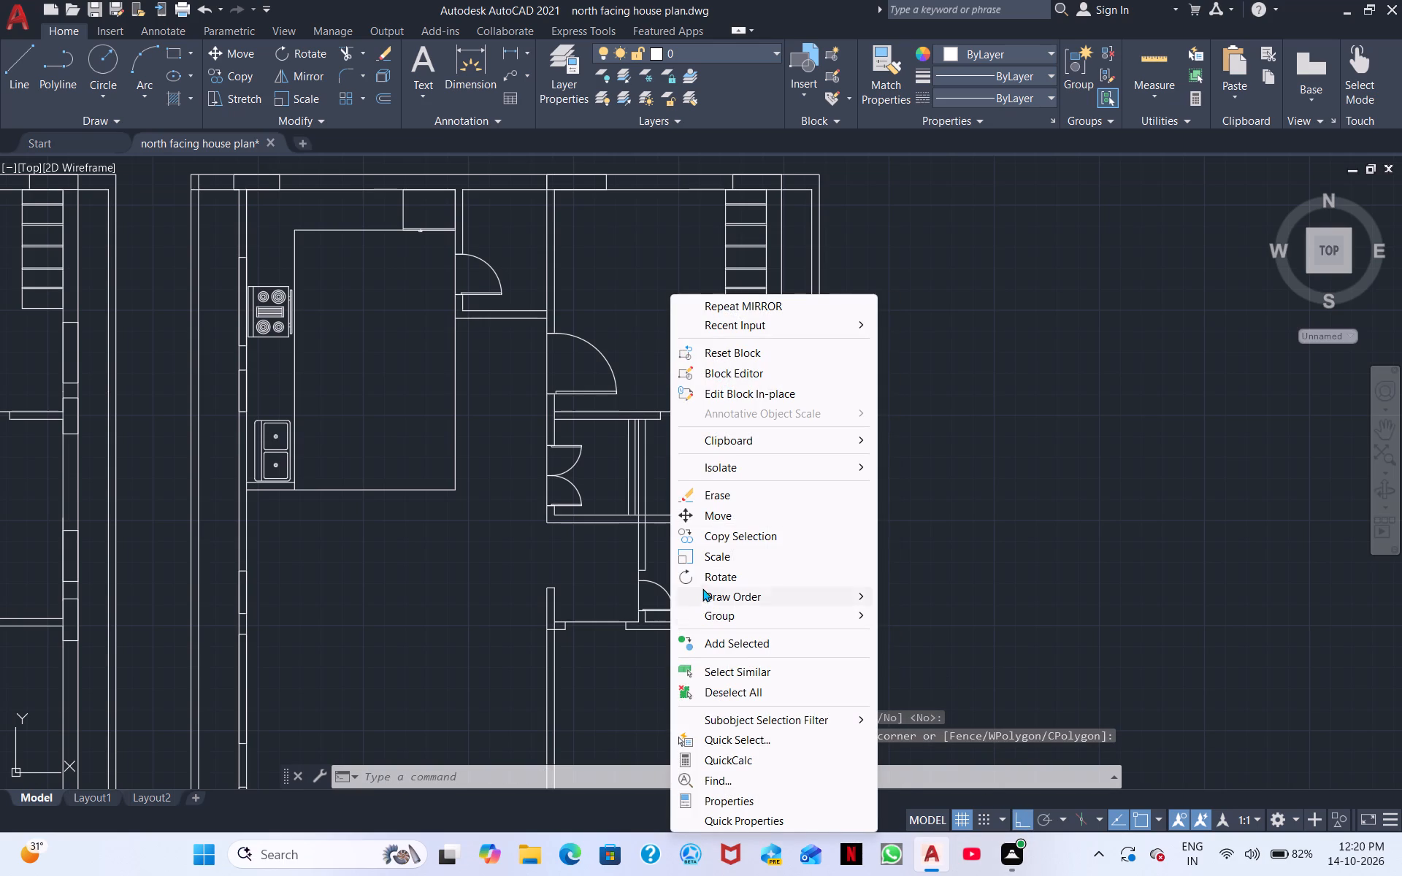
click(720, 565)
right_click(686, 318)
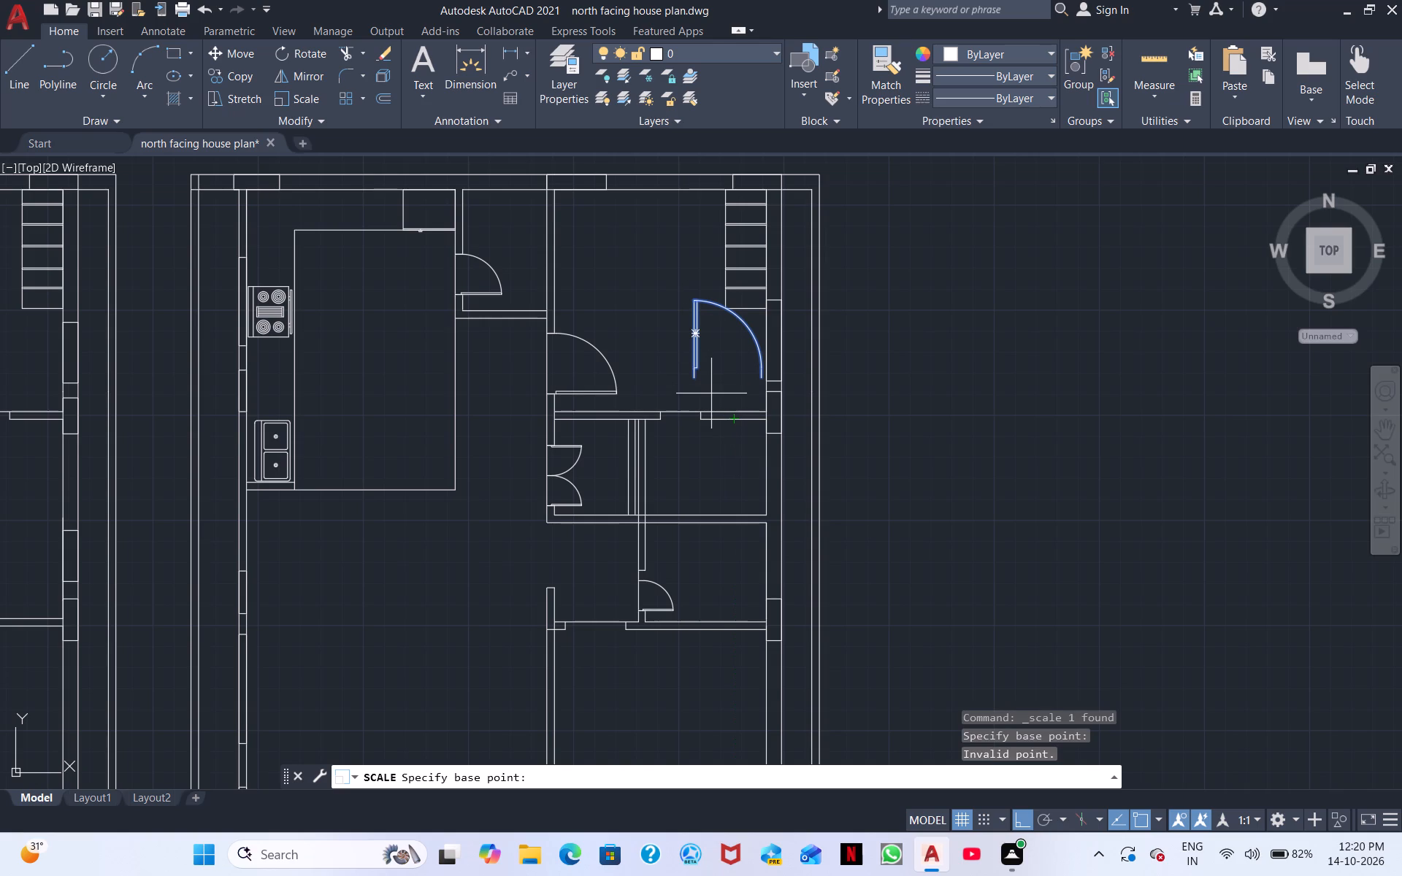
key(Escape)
Rotate the loose door in the staircase room 180° about its hinge-side end so the leaf points south.
click(723, 377)
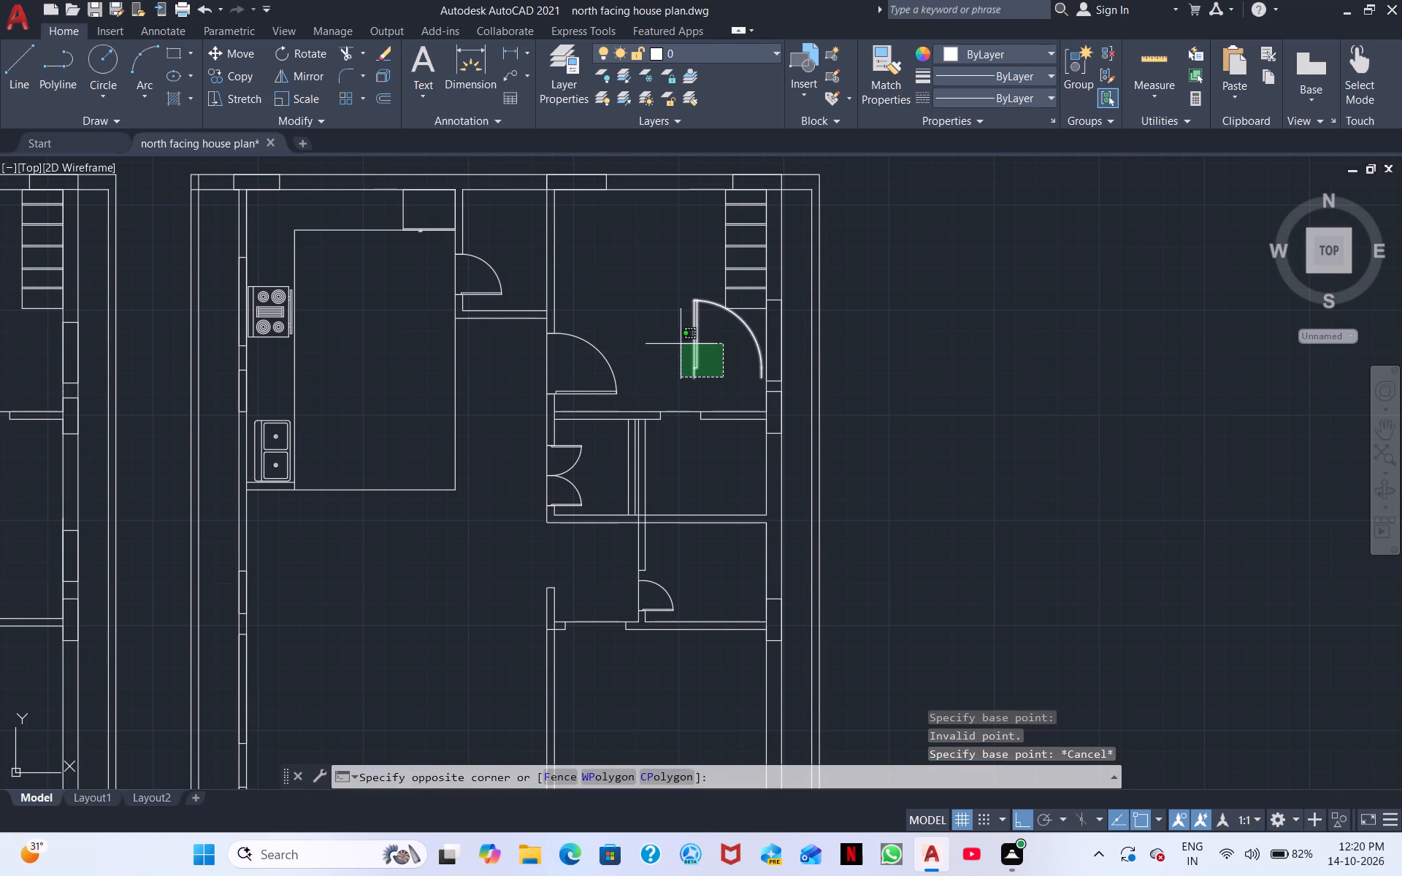
click(681, 344)
right_click(754, 442)
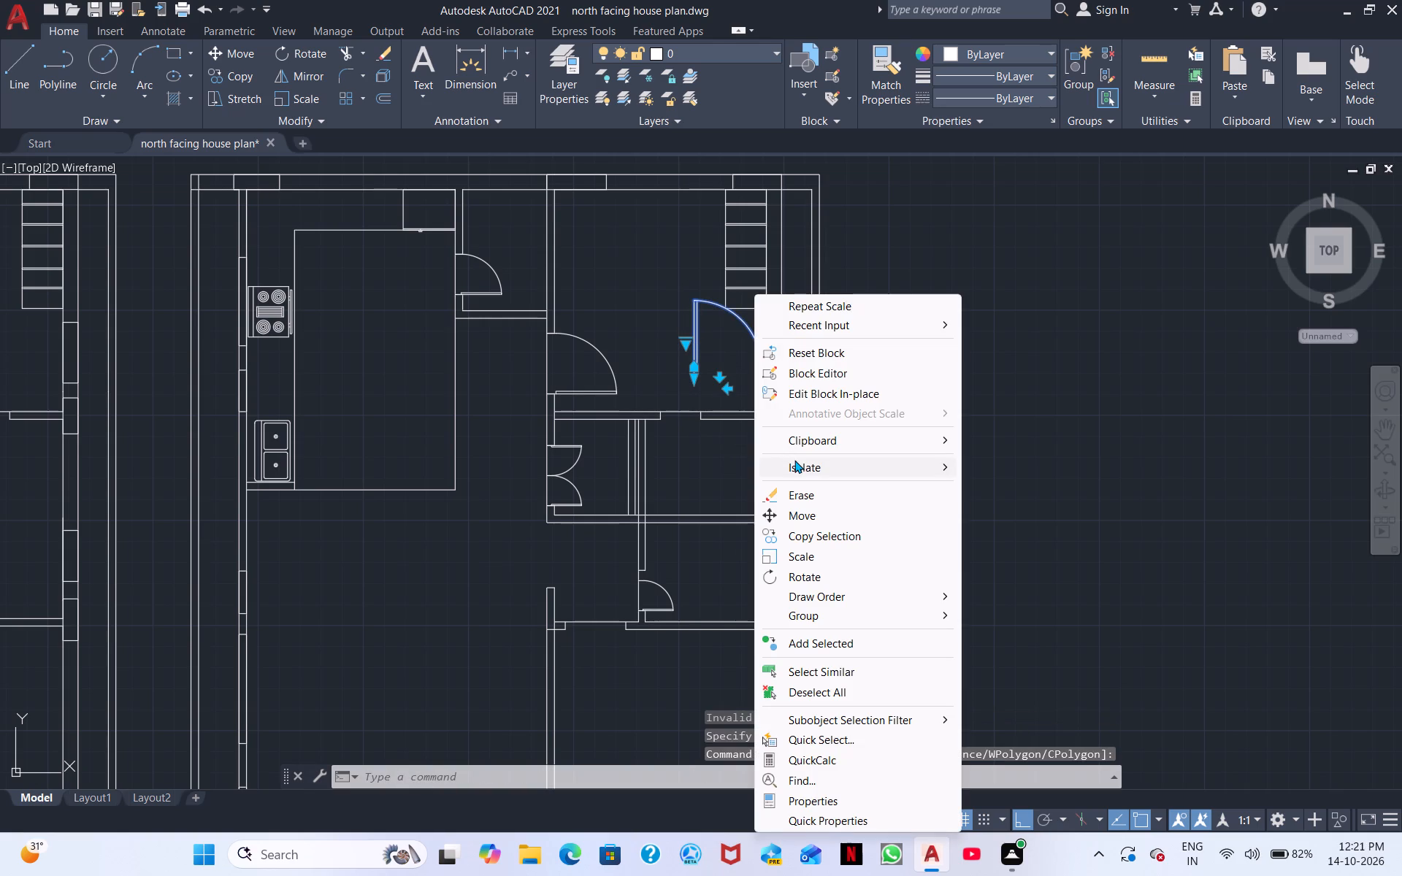
click(792, 574)
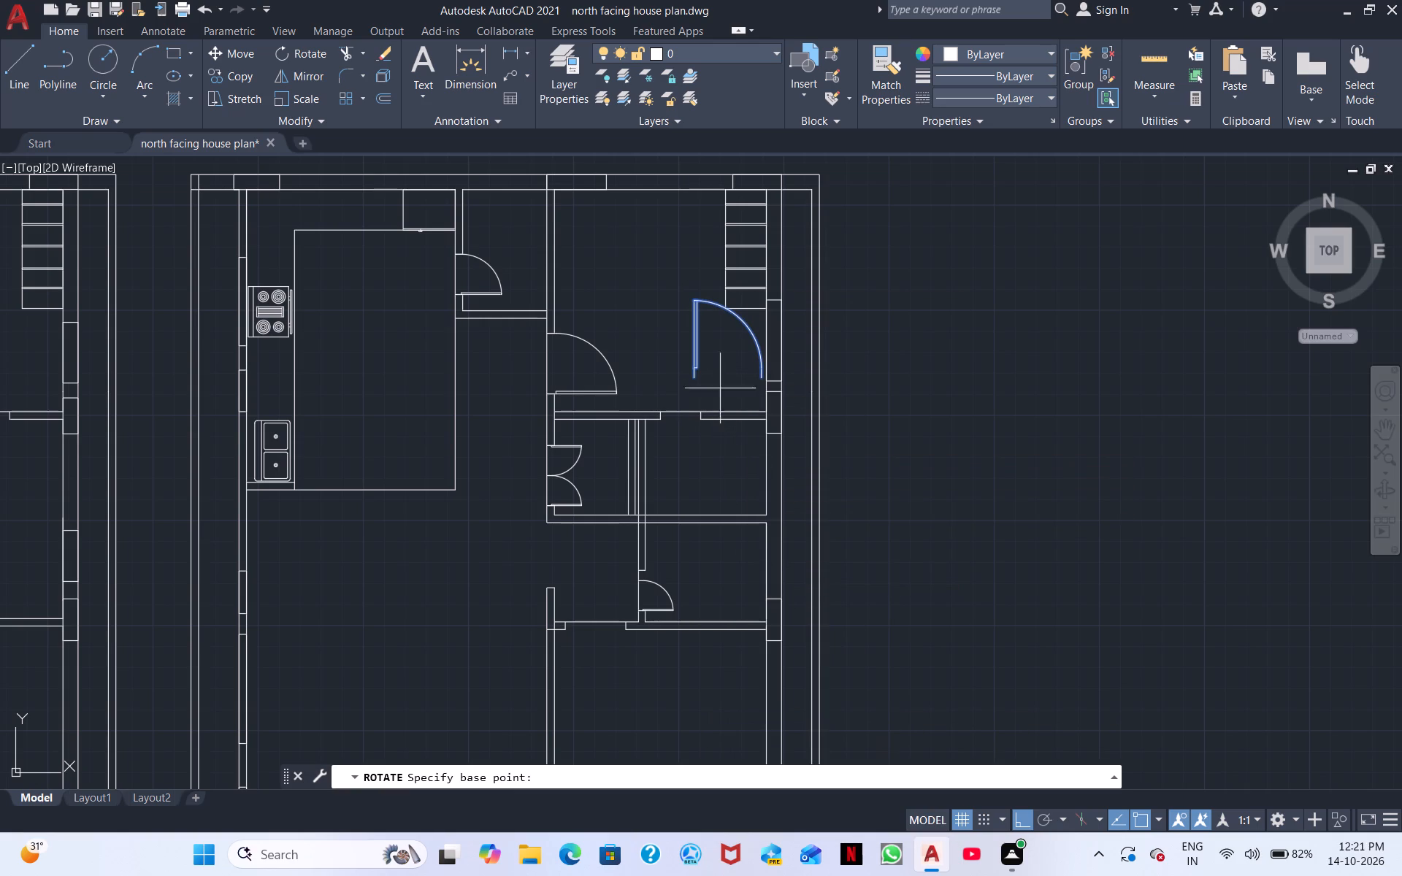
click(694, 383)
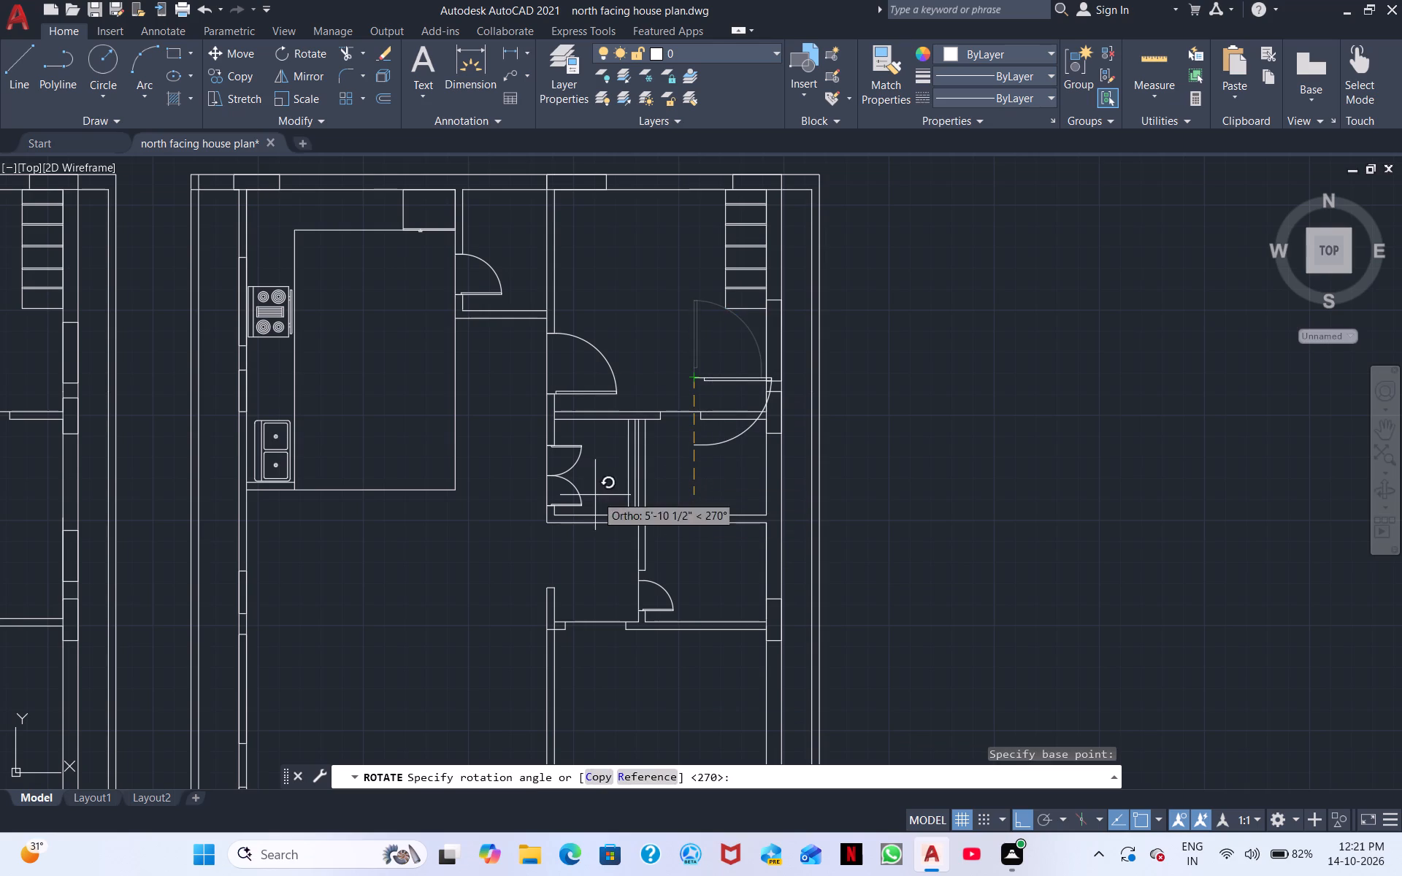
click(483, 404)
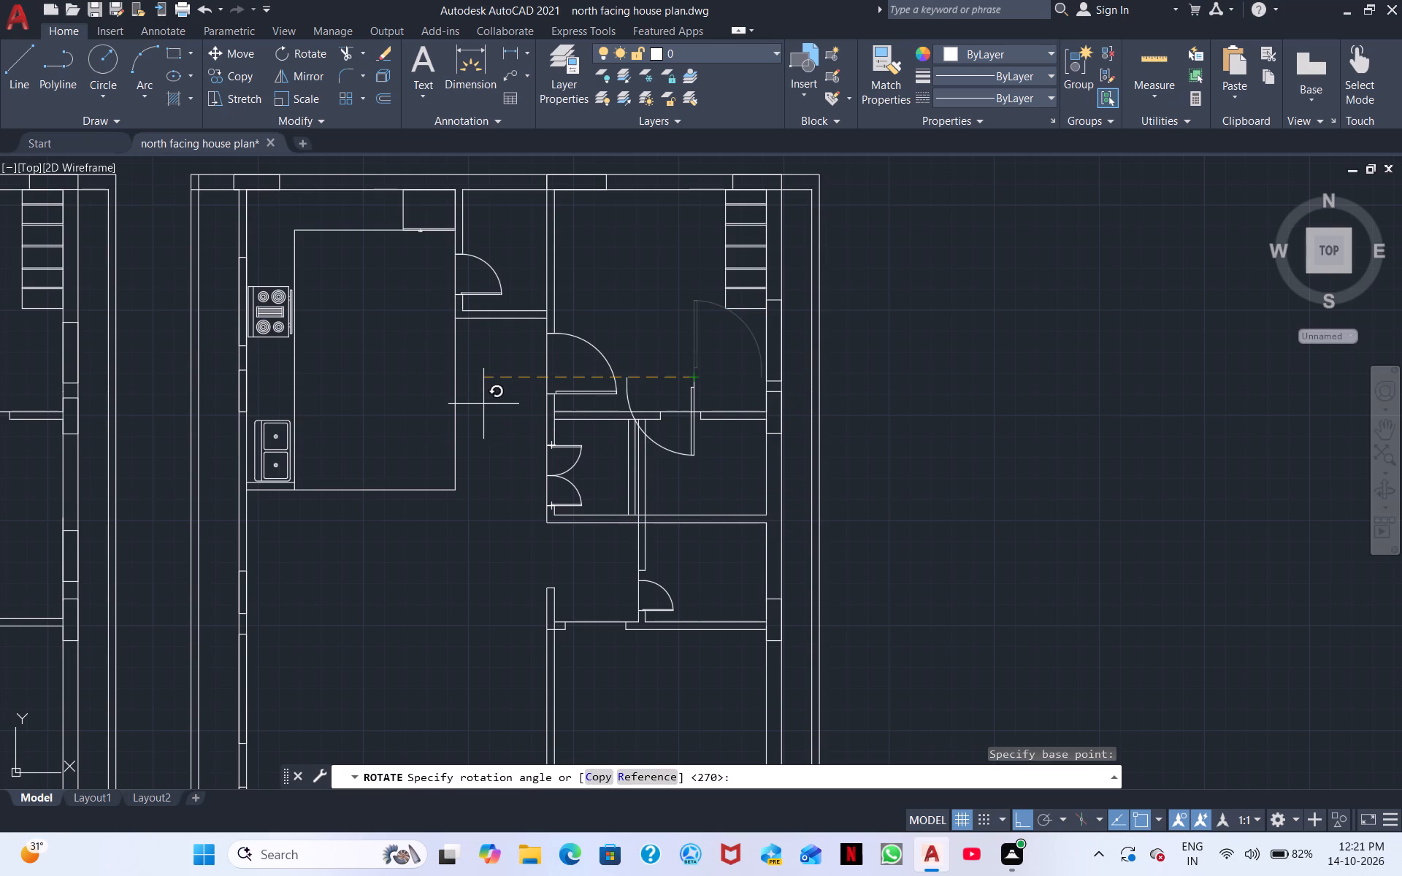
Move the rotated door from its hinge-side corner to the east jamb's north corner of the opening in the staircase room's south wall.
click(695, 453)
right_click(692, 453)
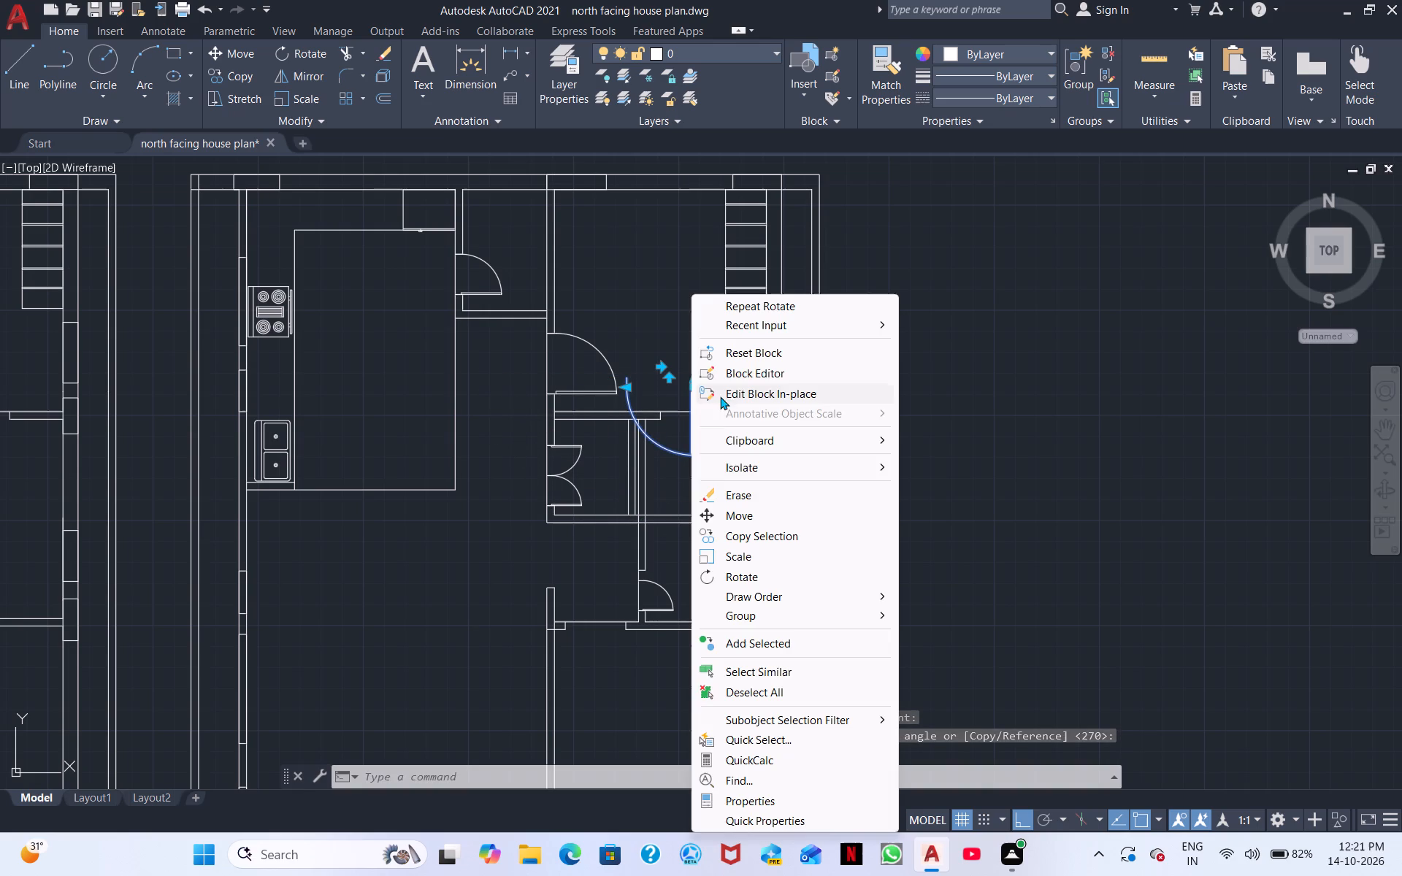
click(748, 521)
scroll(705, 464, up, 2)
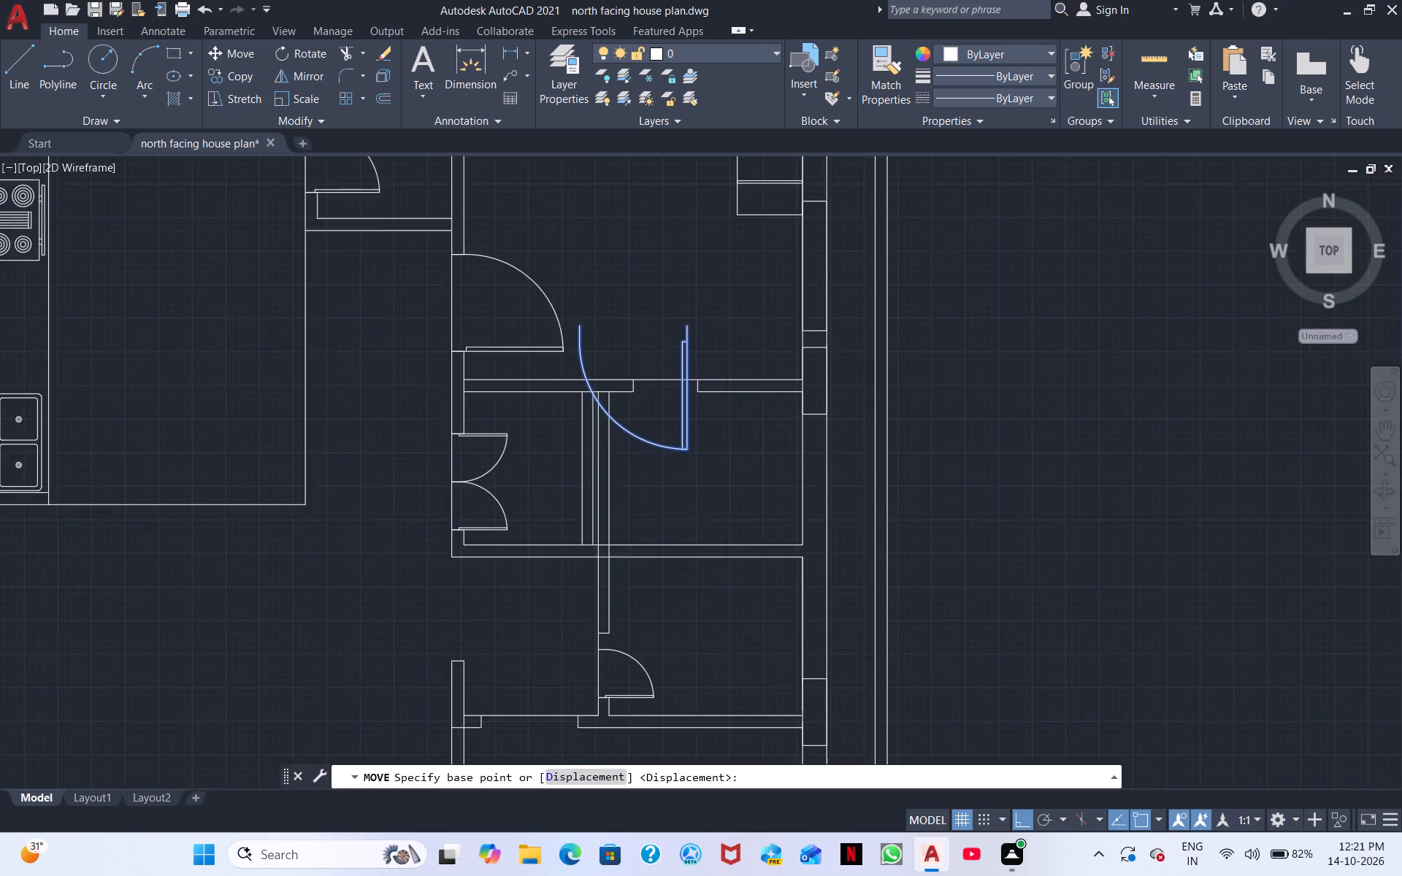
middle_drag(705, 466, 684, 734)
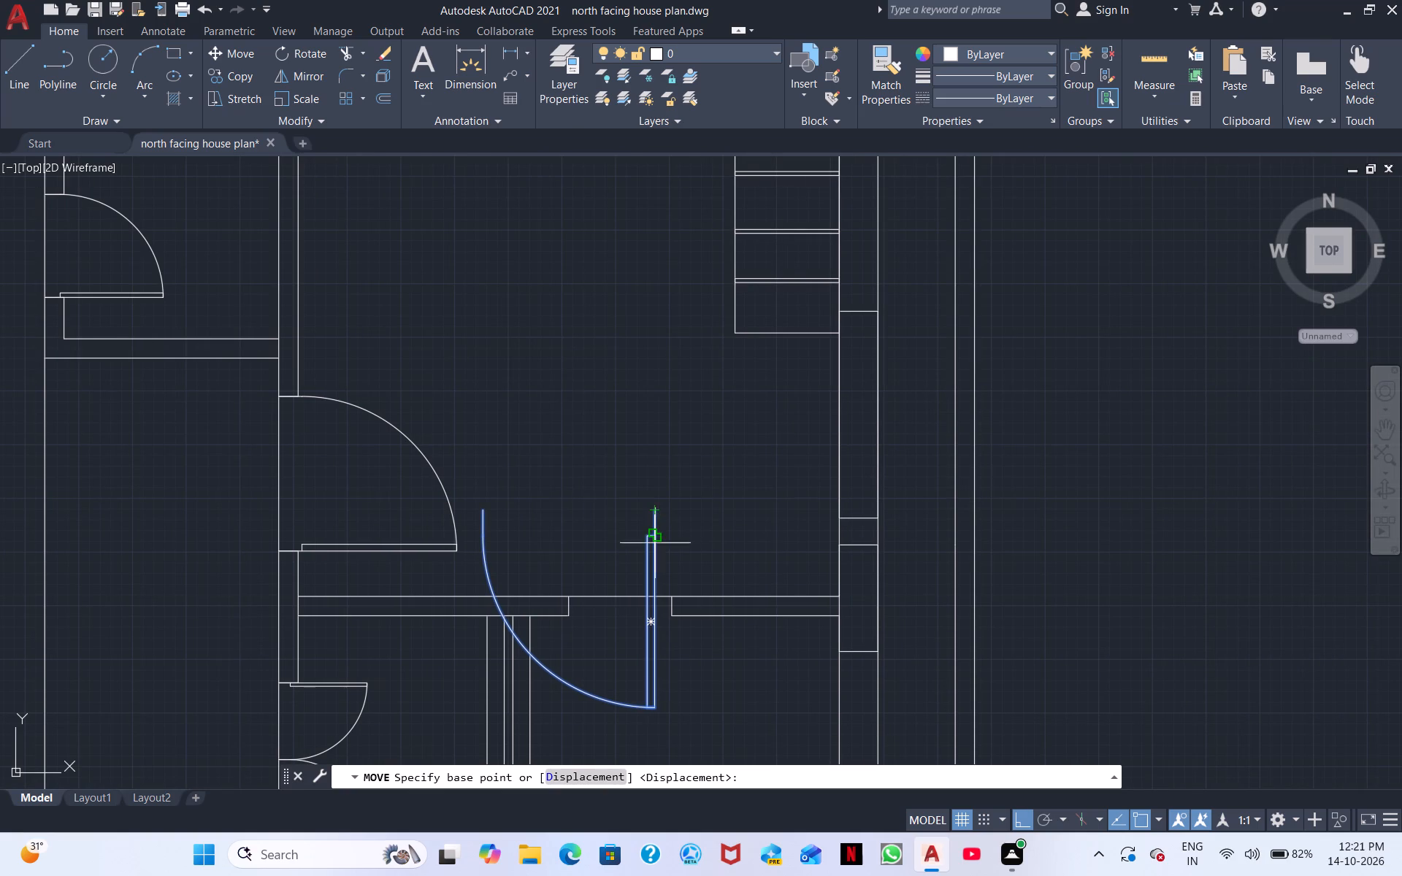
click(655, 510)
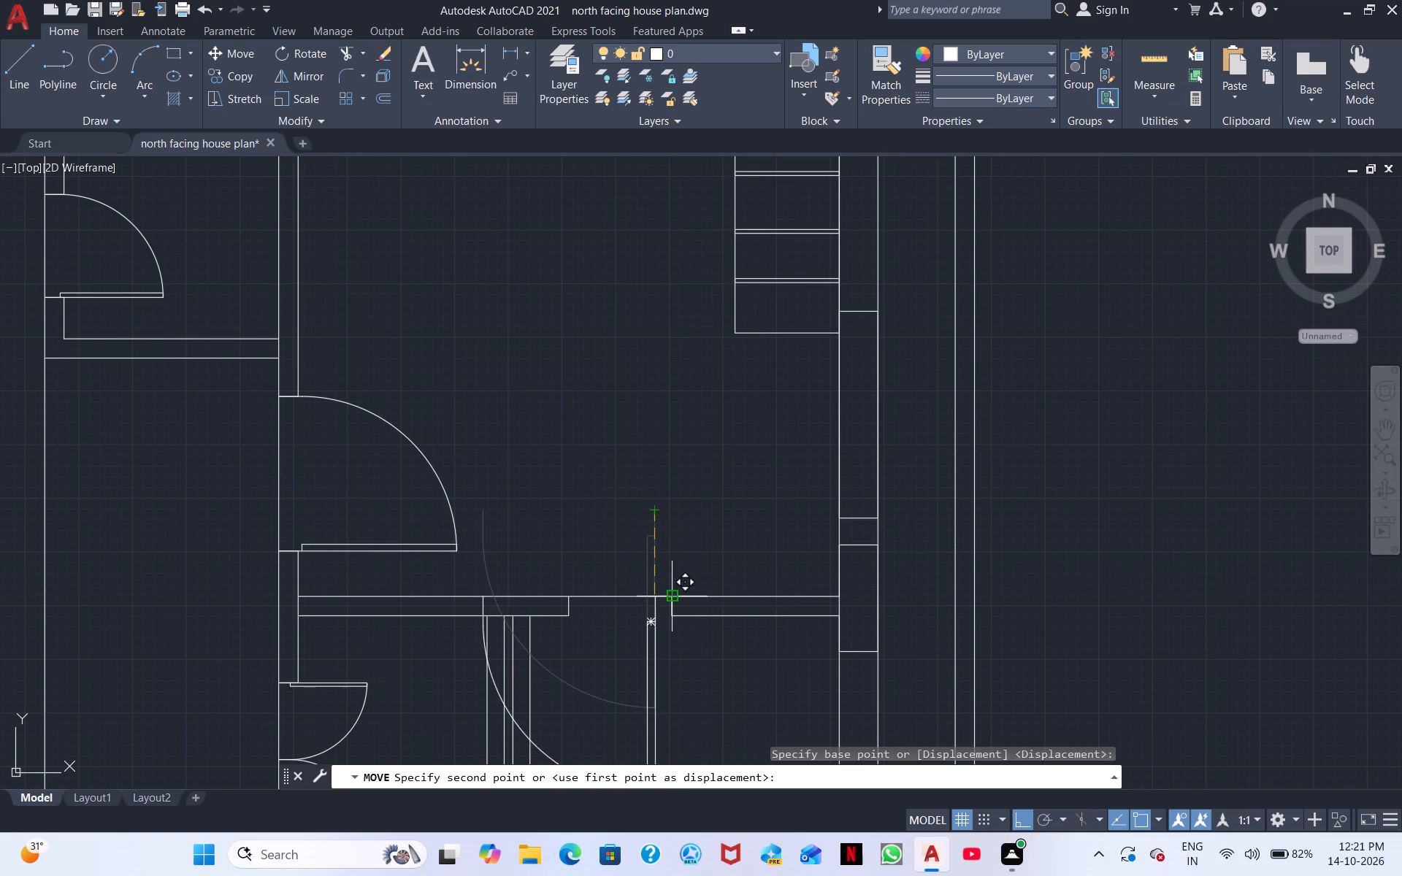
scroll(672, 599, up, 3)
click(662, 599)
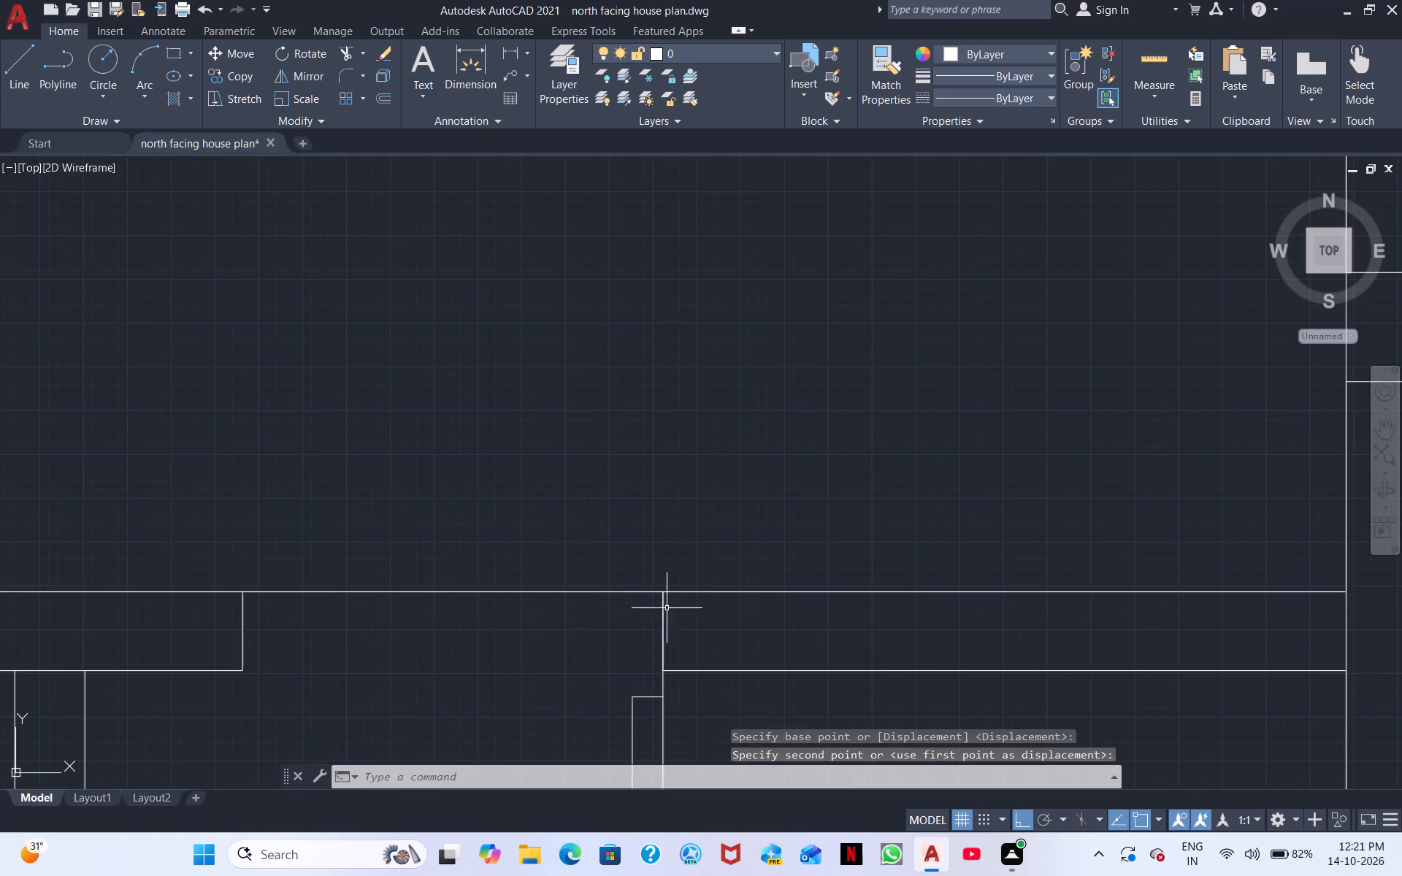
Scale down the south wall door about its east jamb corner so the swing reaches the opening's west jamb.
scroll(691, 636, down, 3)
drag(708, 695, 671, 683)
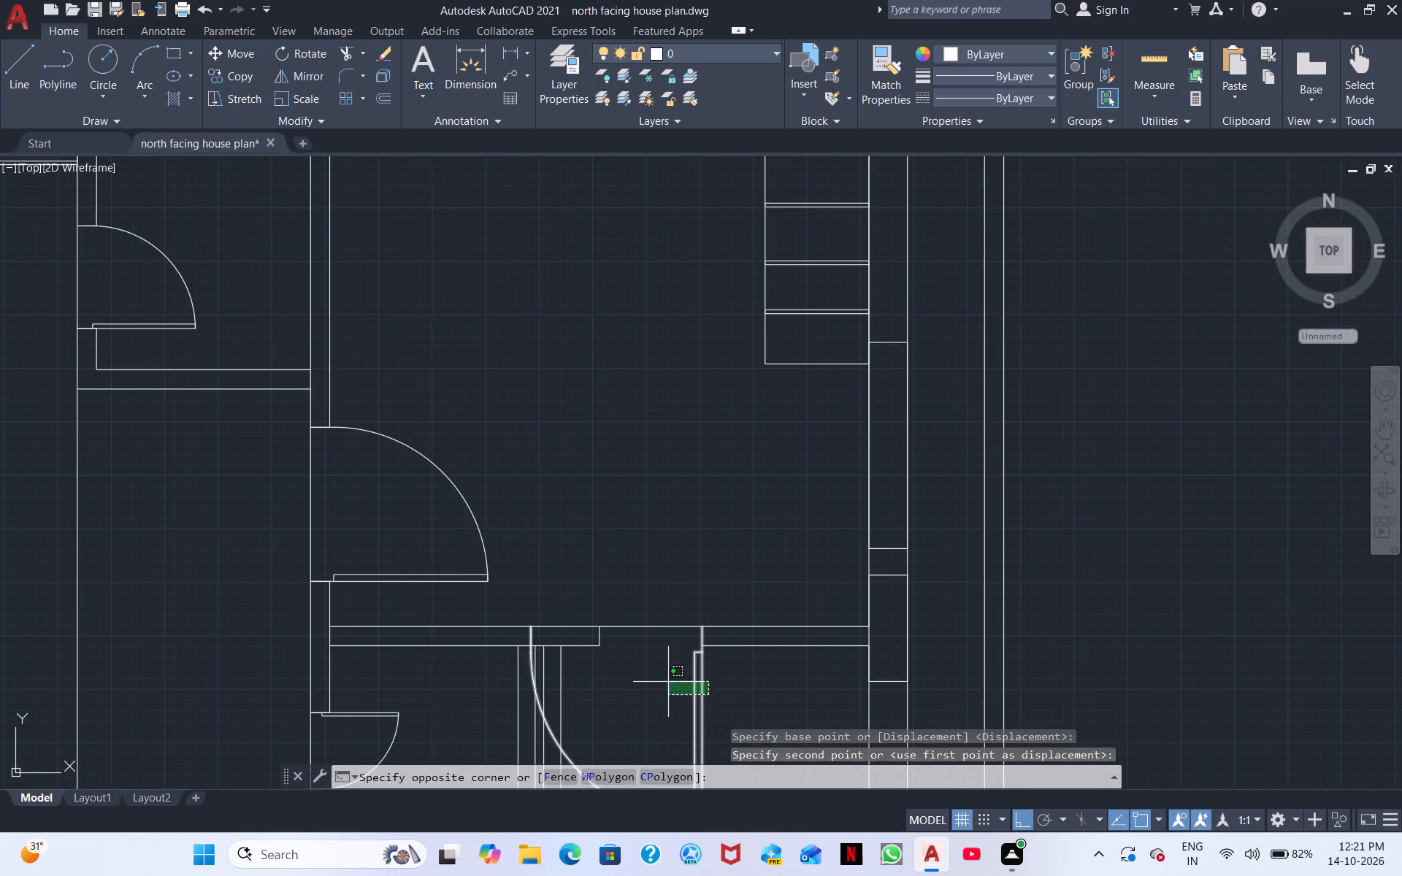
click(668, 682)
right_click(668, 680)
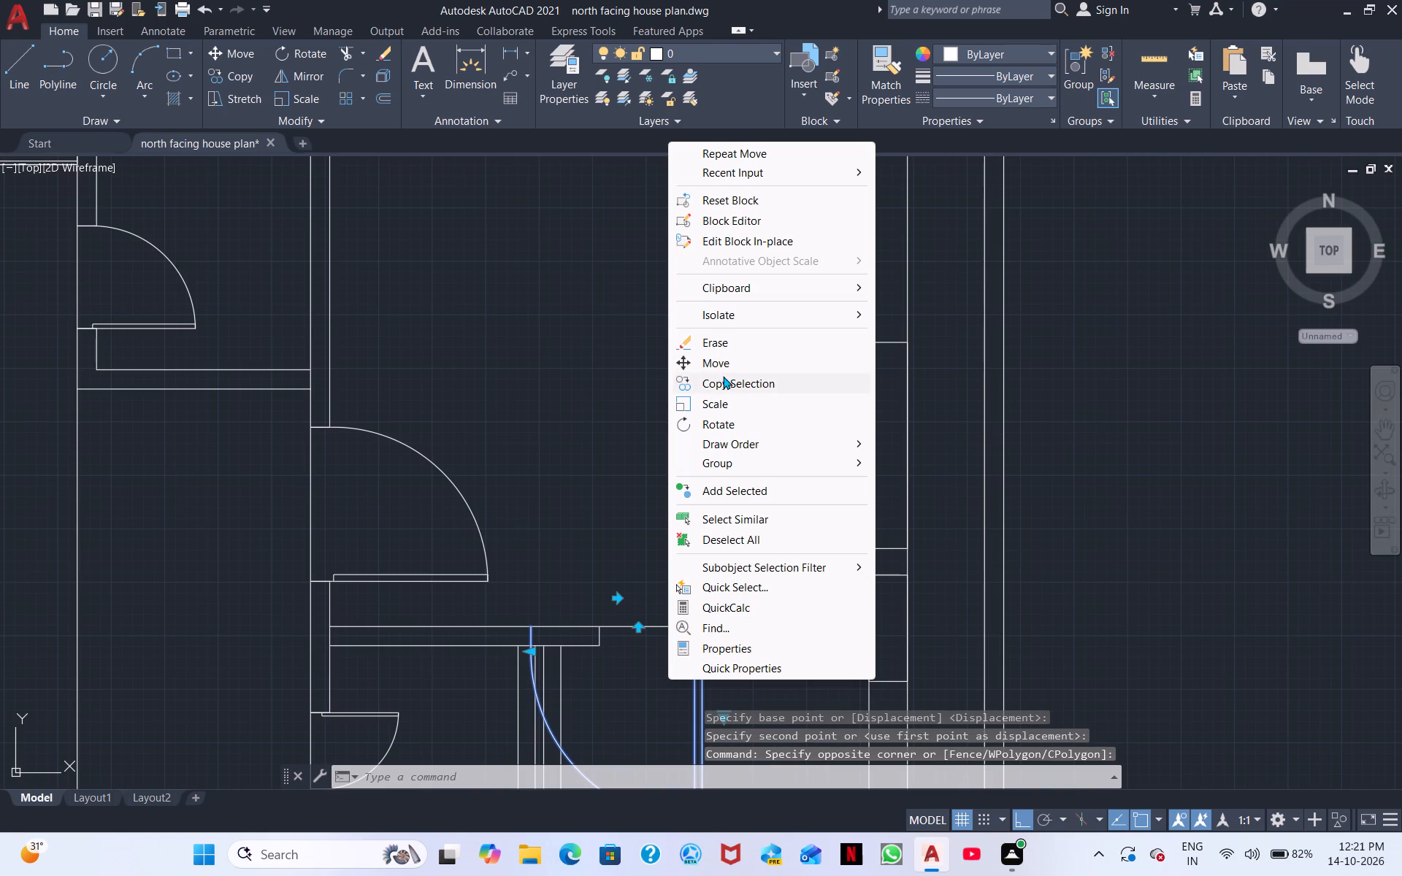
click(732, 404)
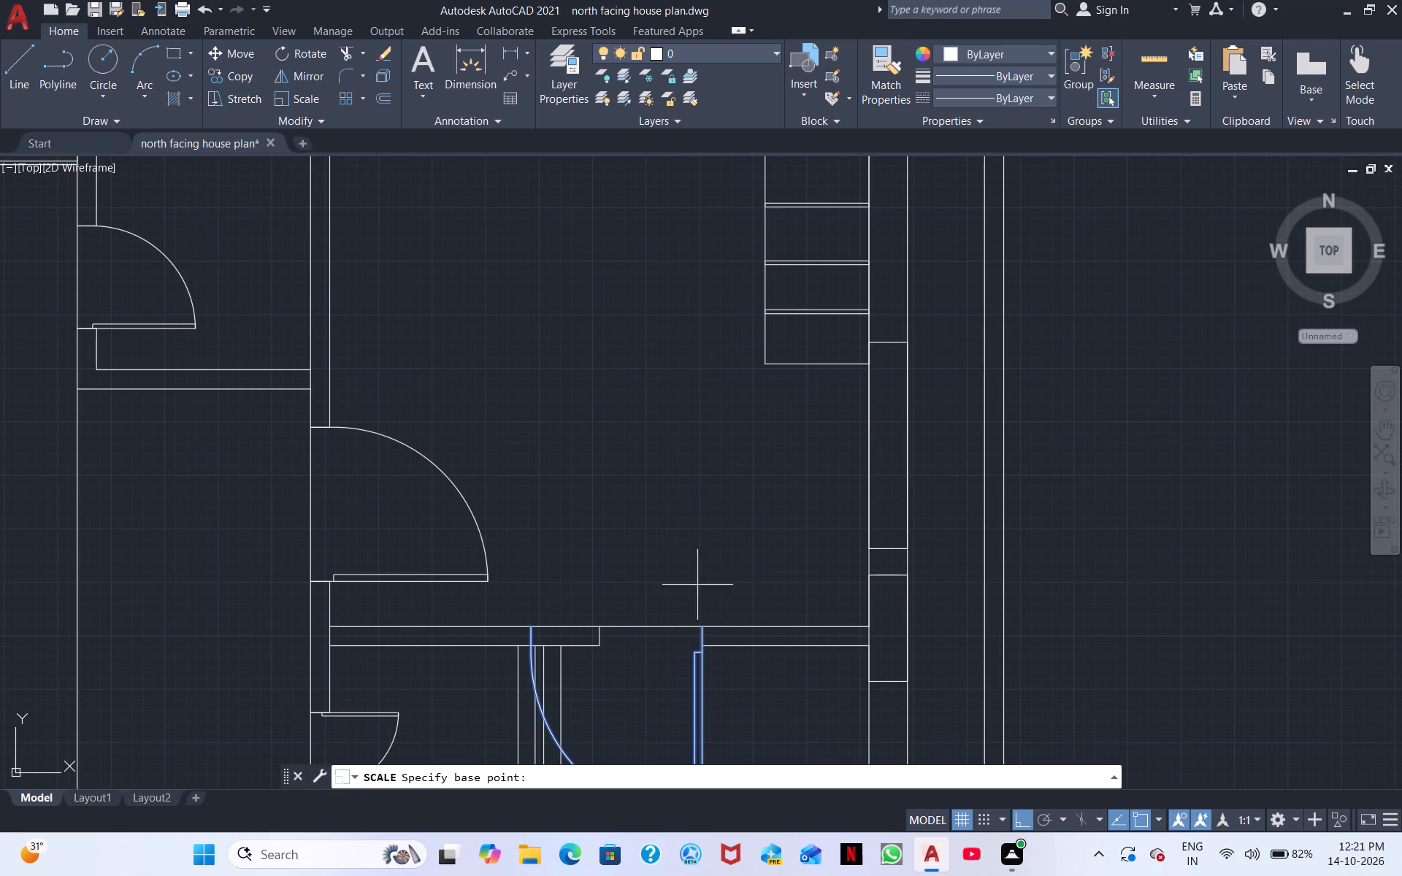
scroll(697, 618, up, 2)
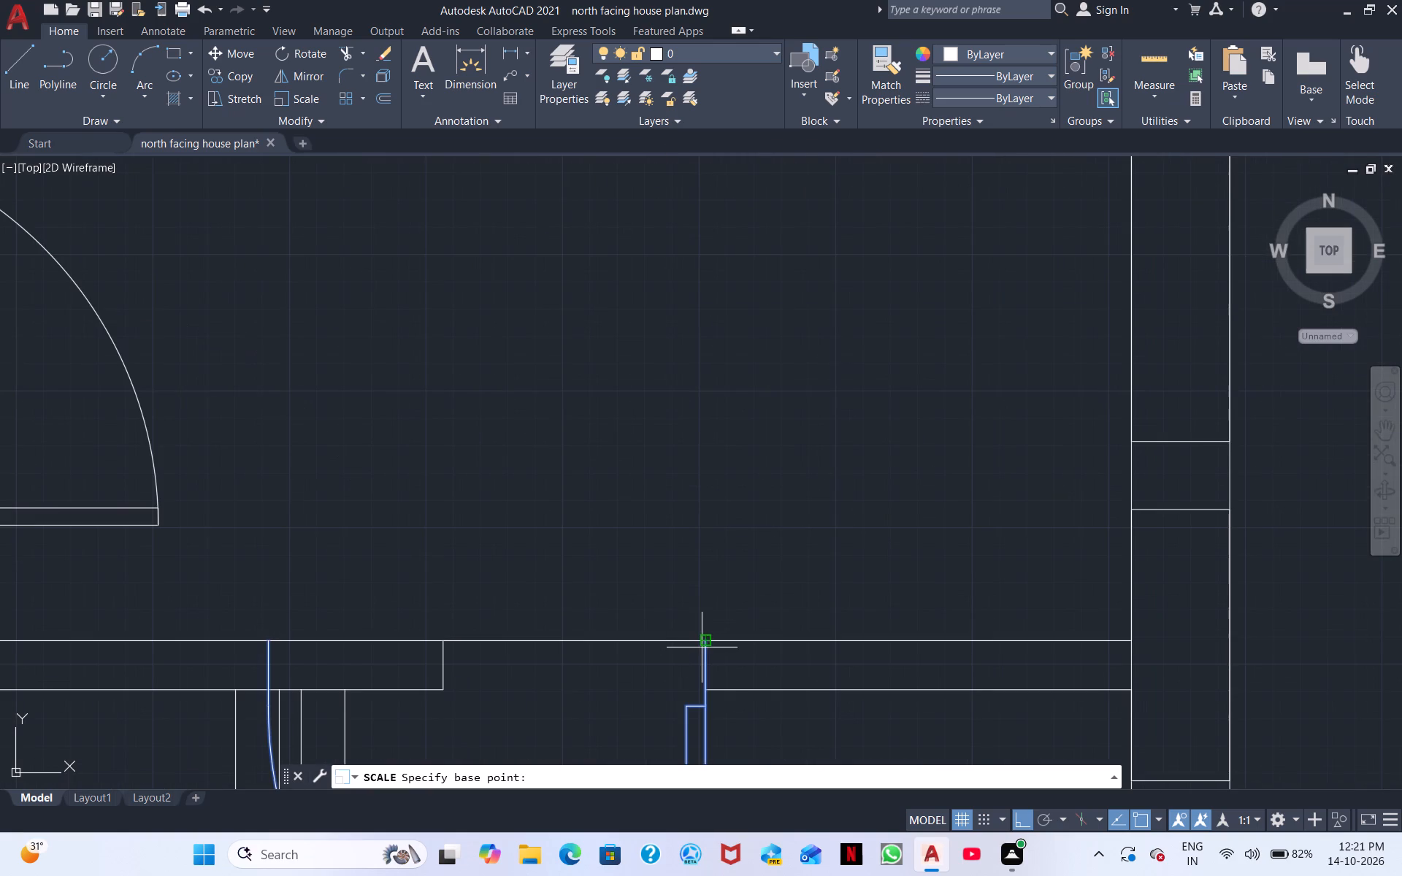
click(708, 642)
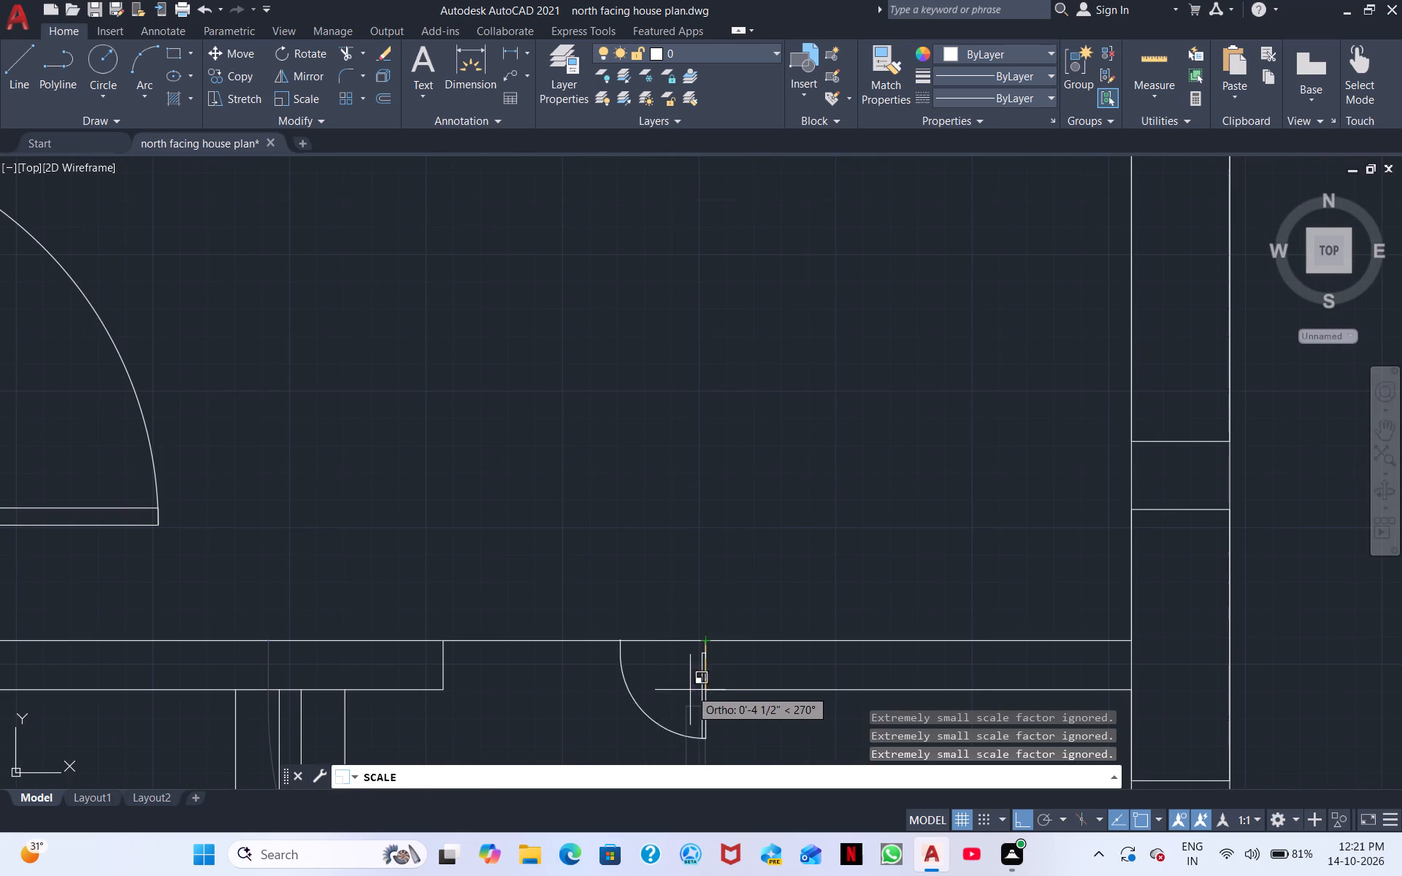
middle_drag(629, 721, 633, 718)
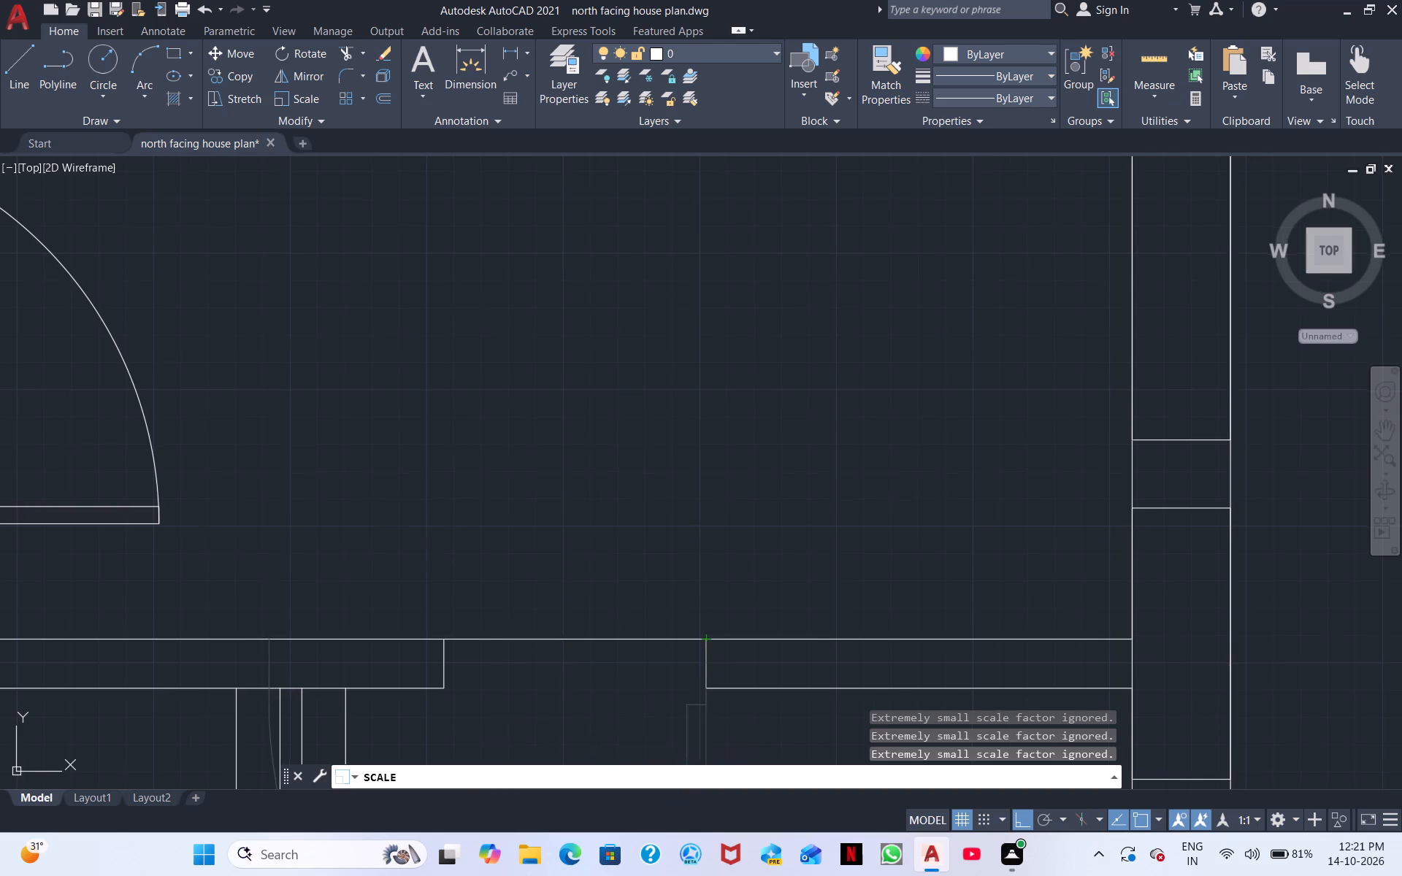
middle_drag(633, 718, 830, 648)
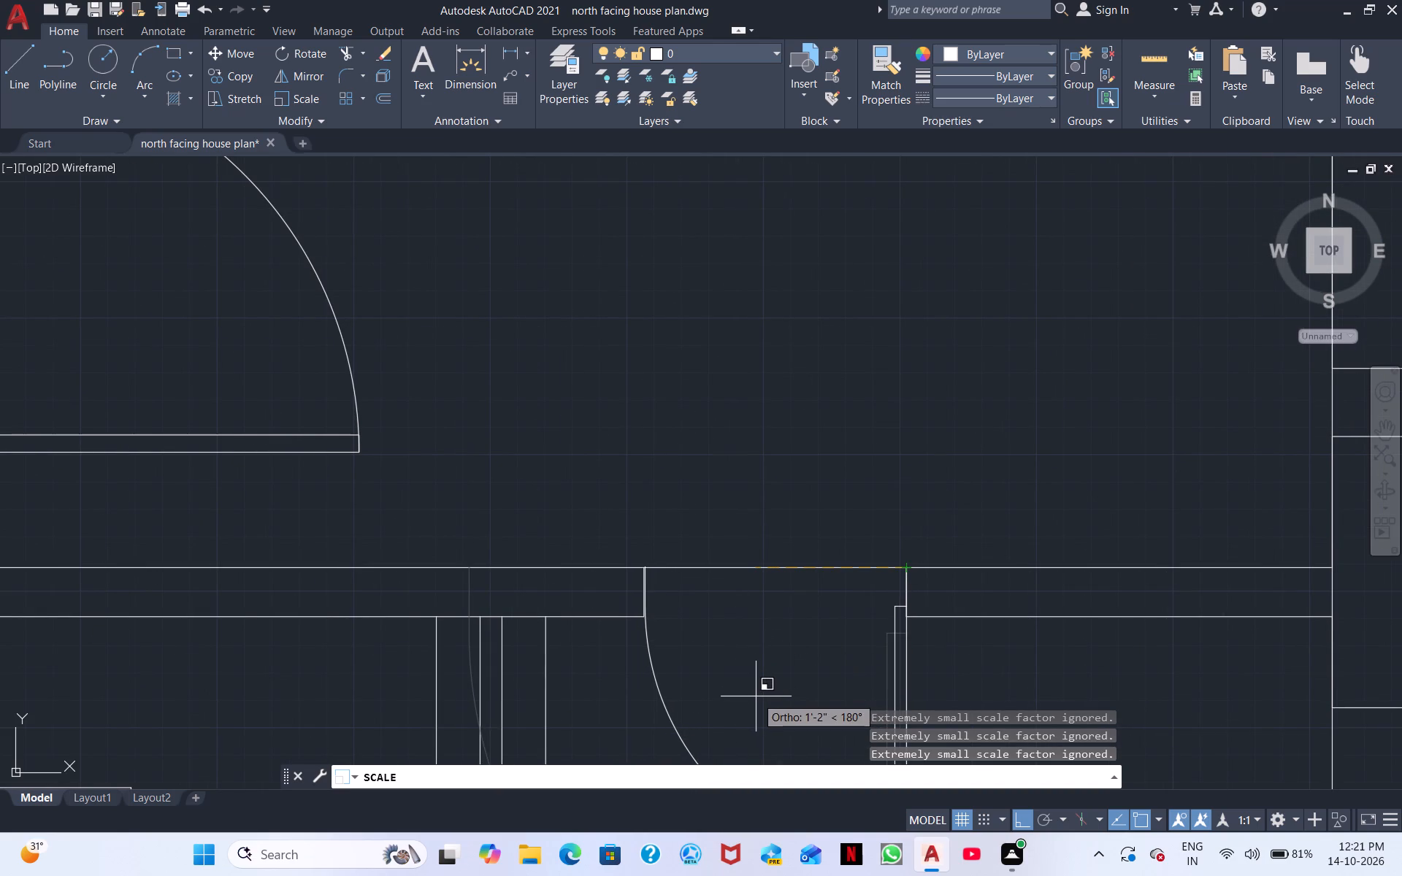
click(756, 696)
Scale up the west wall door of the small room south of the double-door room about its south jamb corner, so the swing reaches the north jamb.
scroll(824, 693, down, 2)
middle_drag(864, 691, 782, 527)
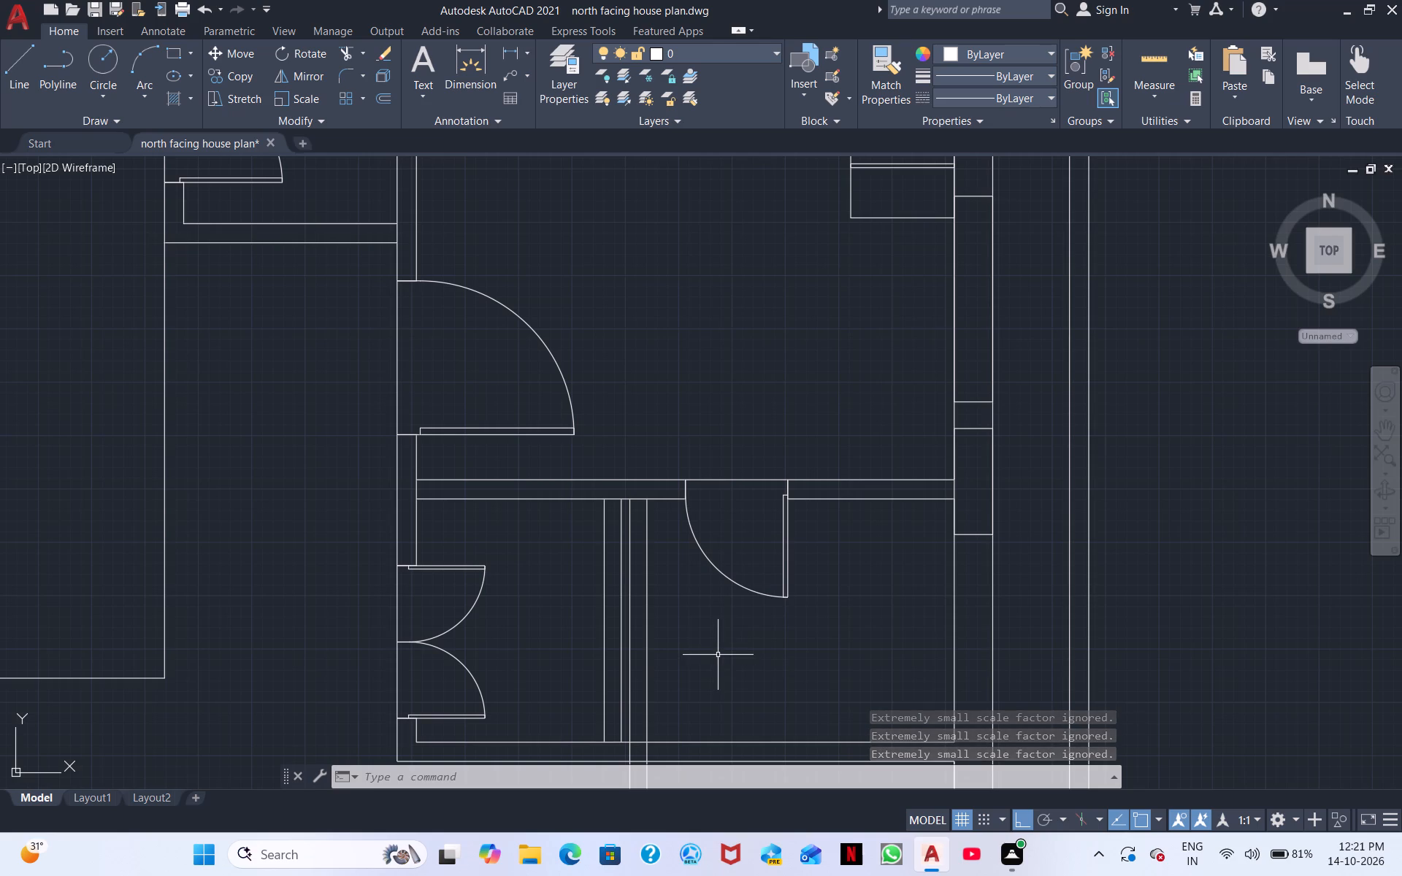
middle_drag(663, 593, 624, 442)
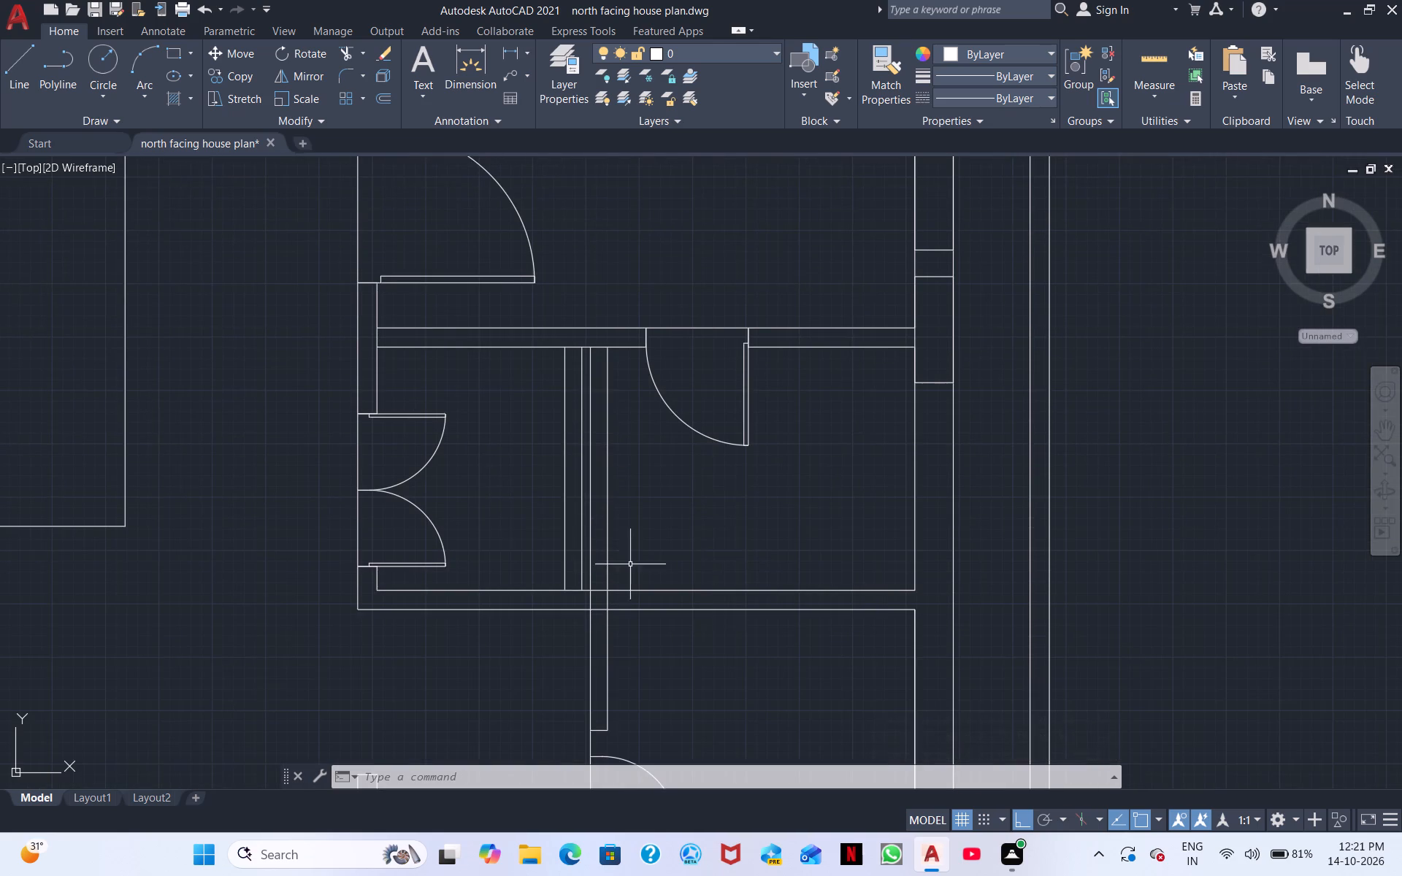
middle_drag(712, 456, 707, 446)
middle_drag(684, 539, 644, 447)
middle_drag(636, 560, 628, 417)
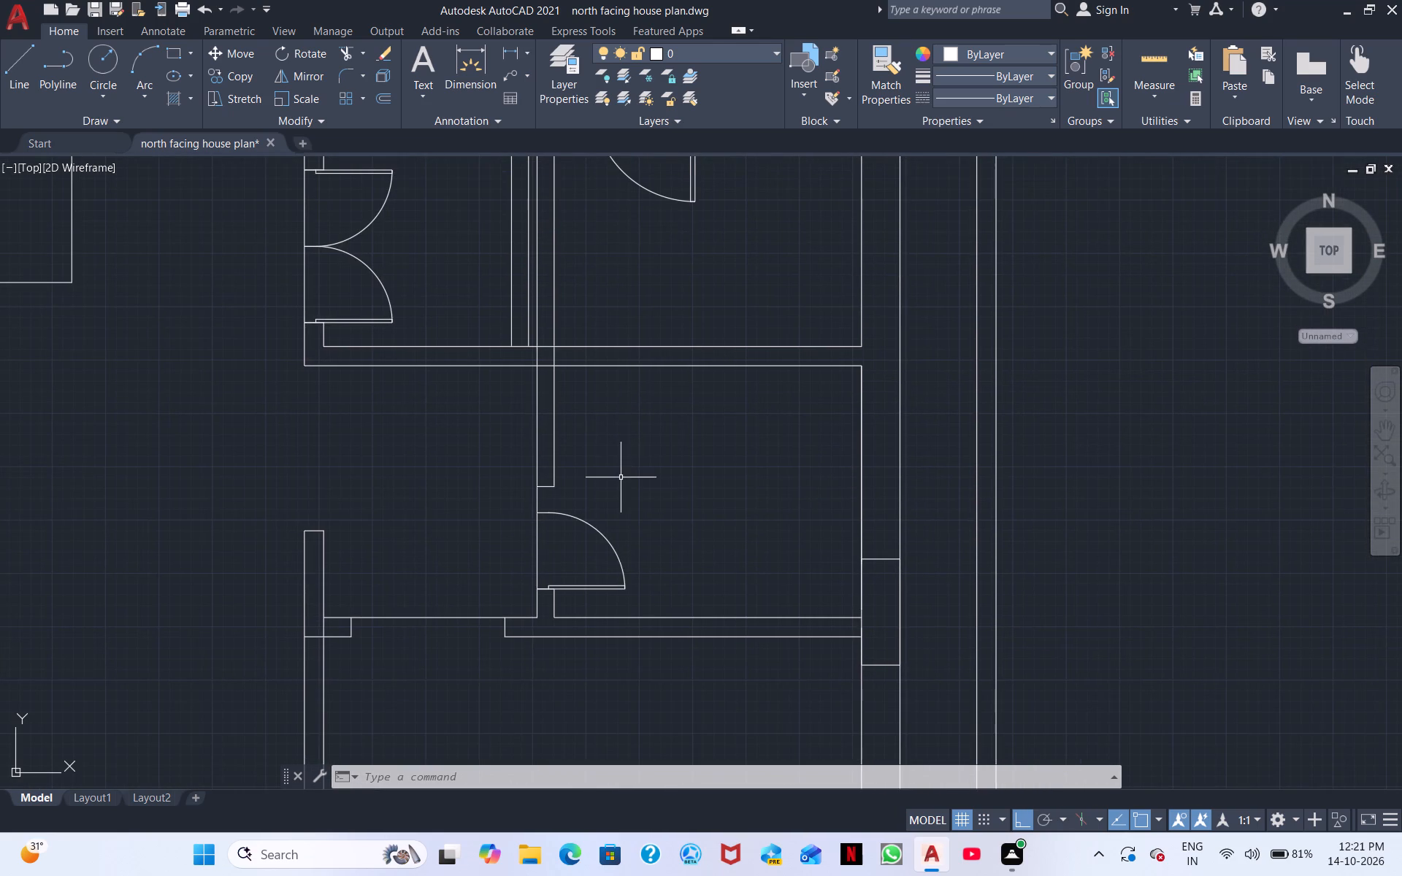
click(627, 601)
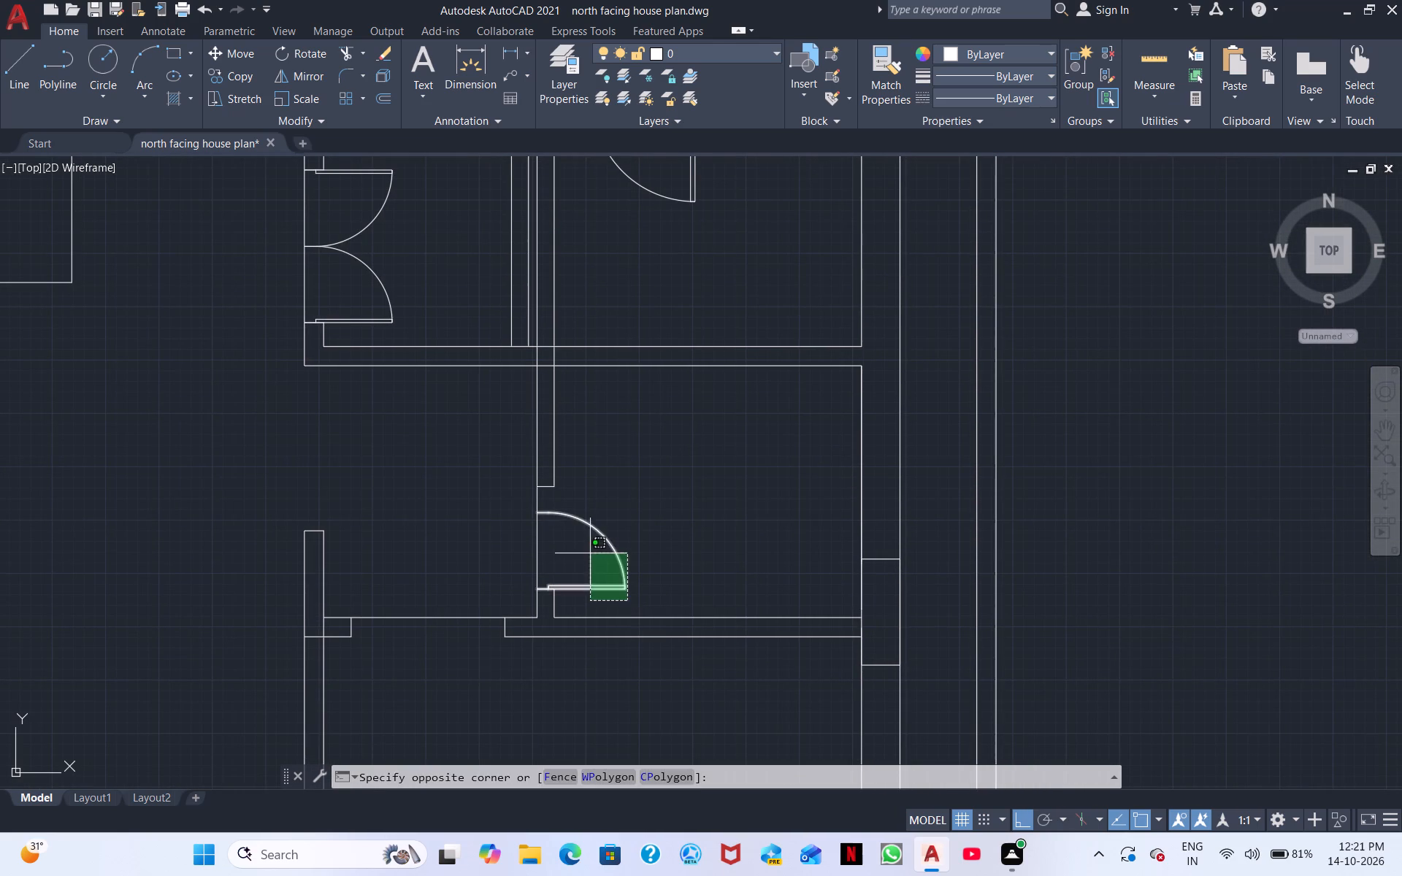
click(578, 536)
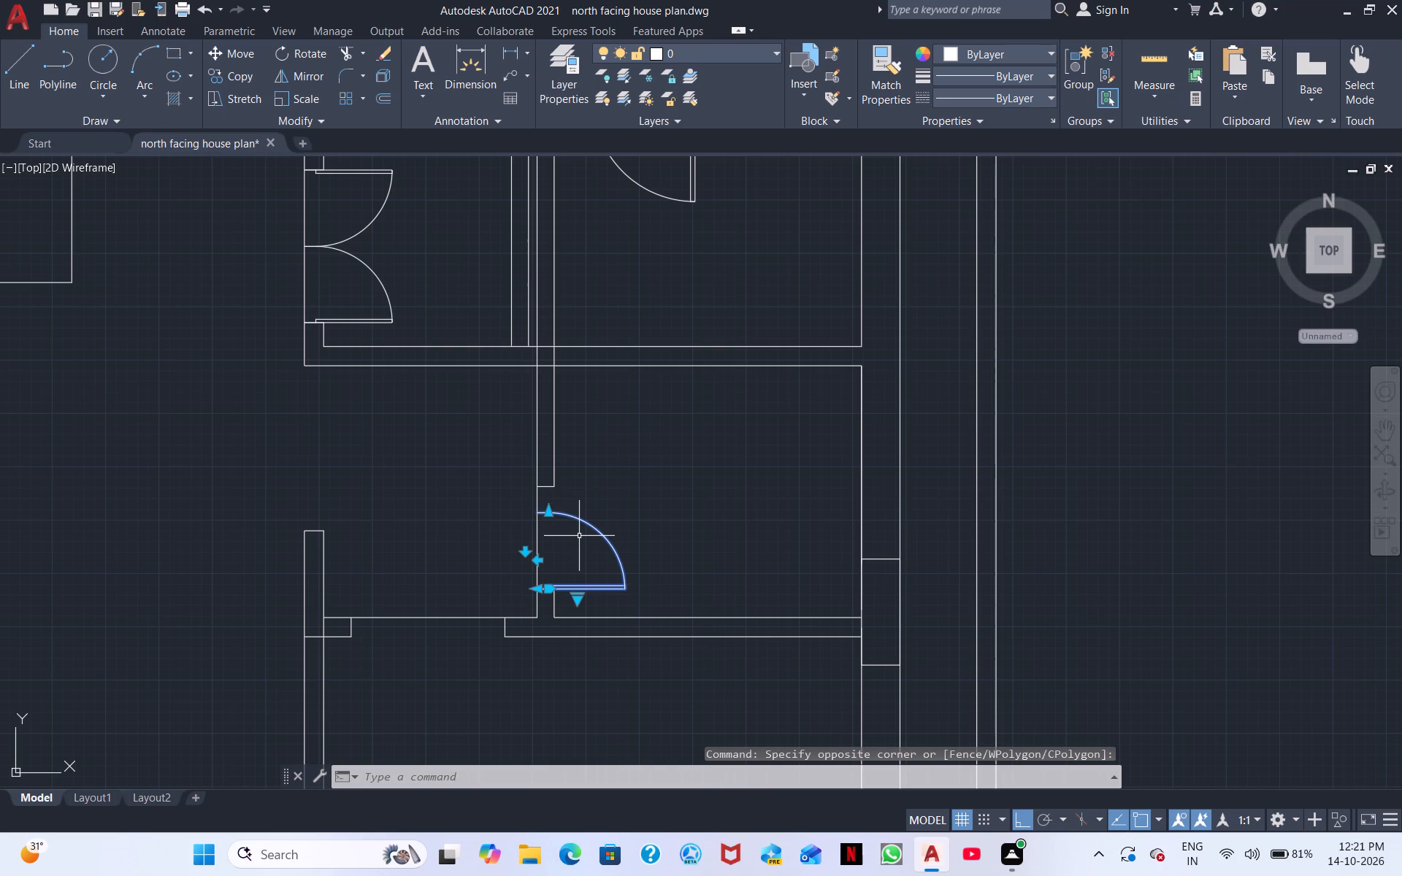
right_click(556, 504)
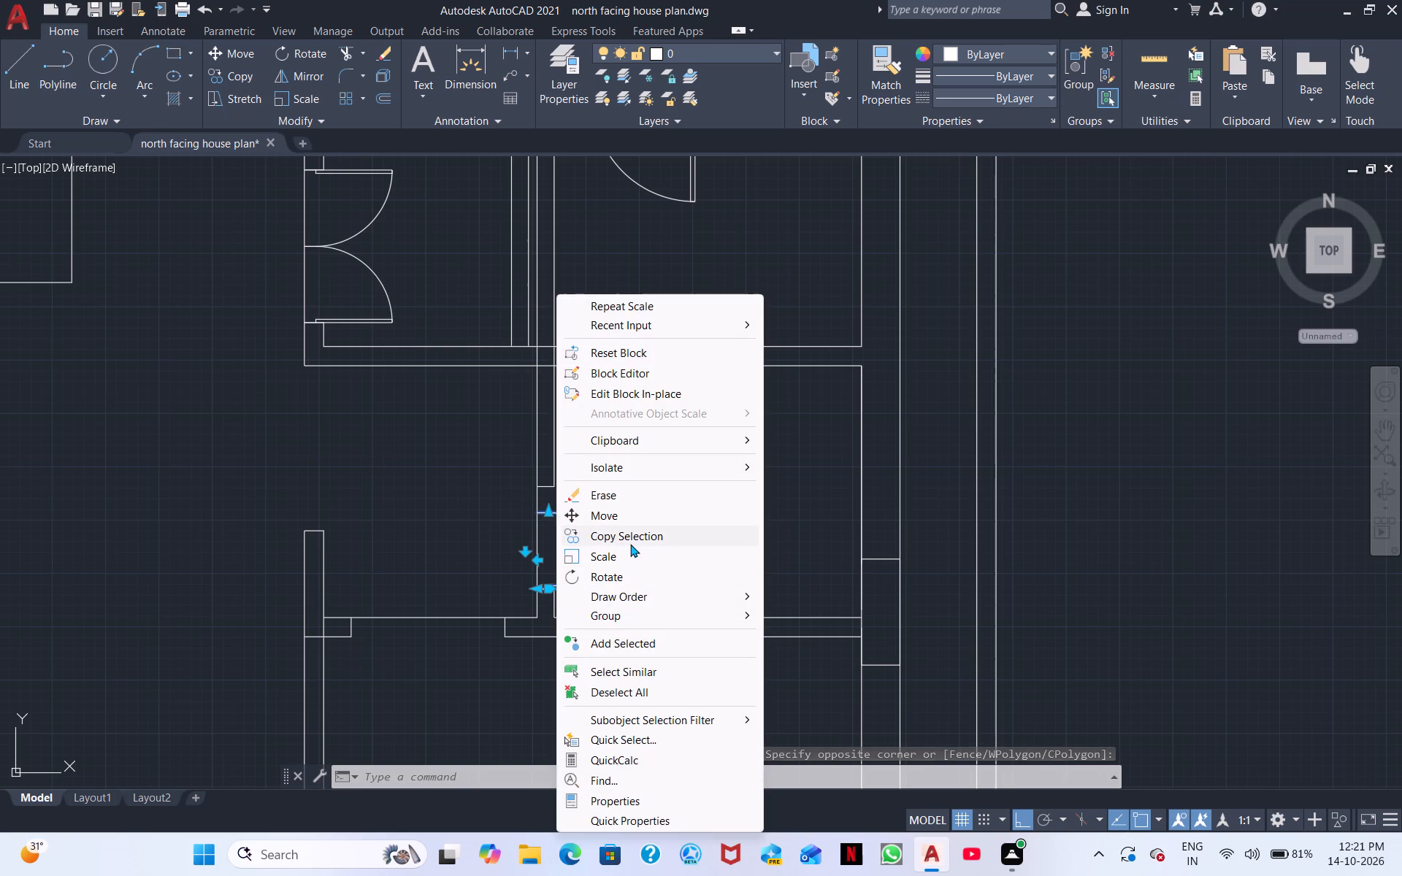
click(616, 554)
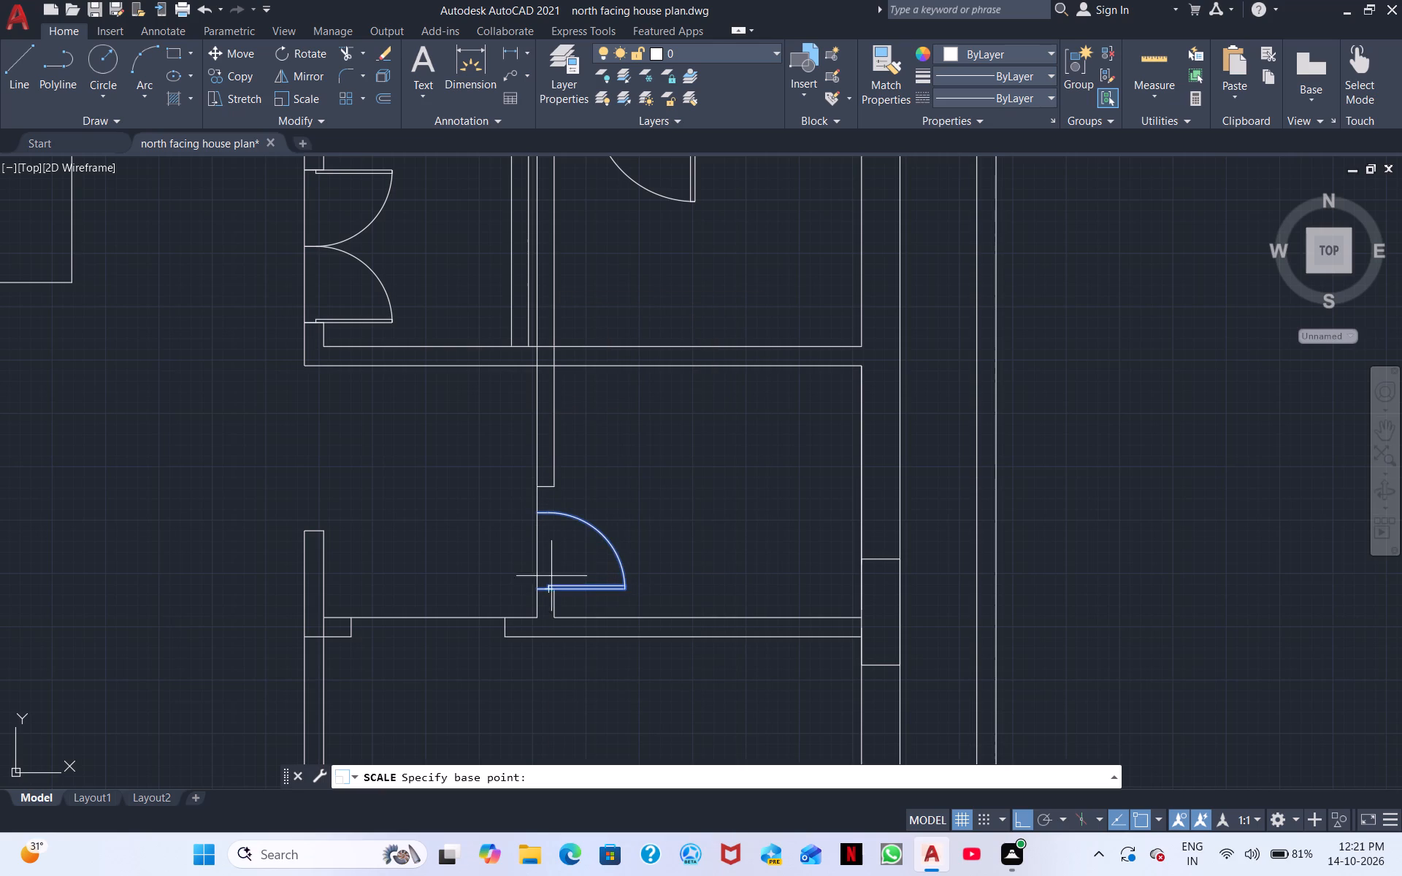
scroll(544, 583, up, 4)
click(493, 623)
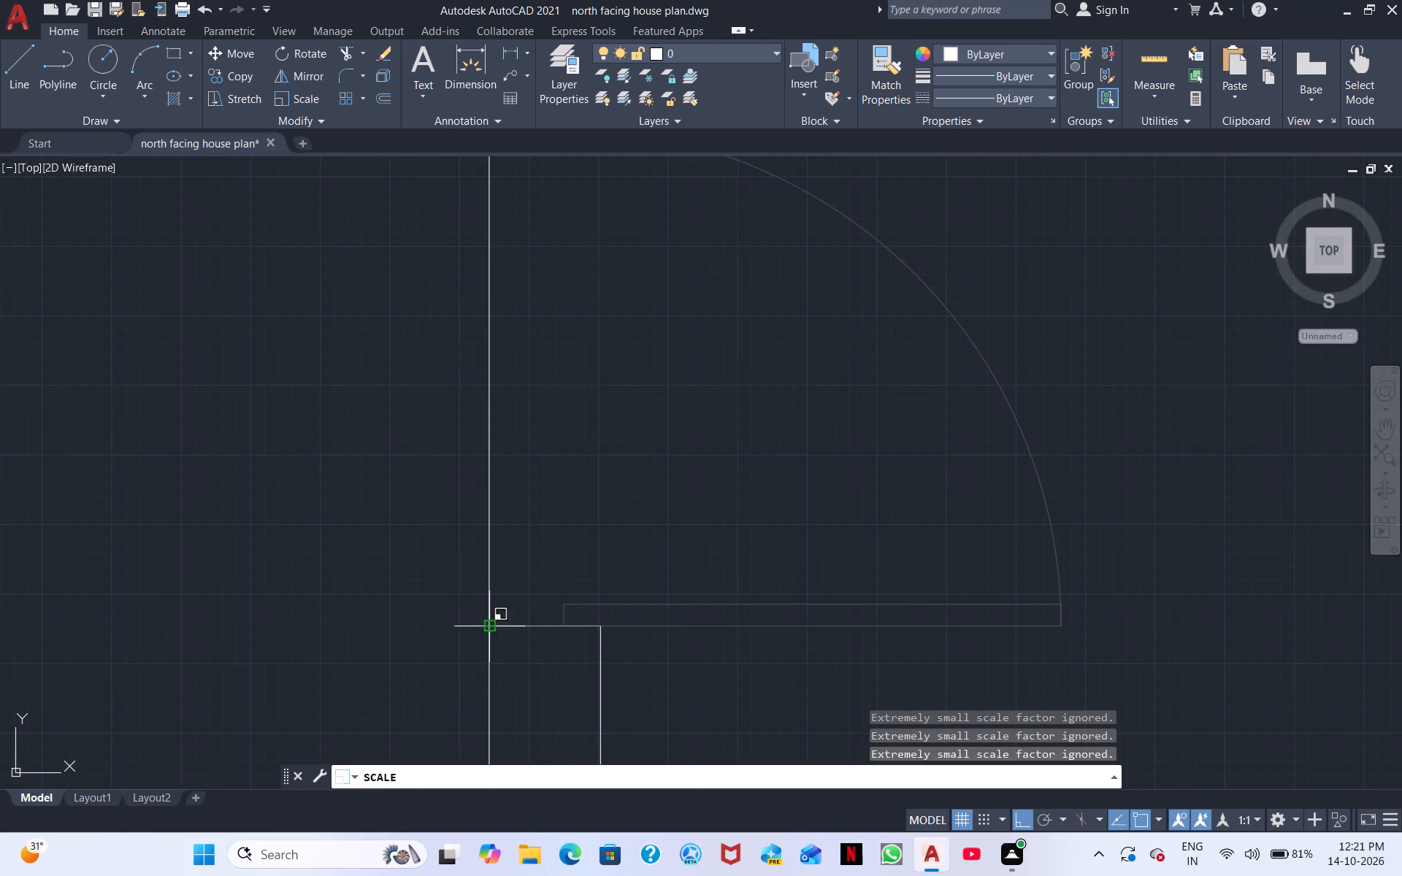
middle_drag(629, 381, 613, 629)
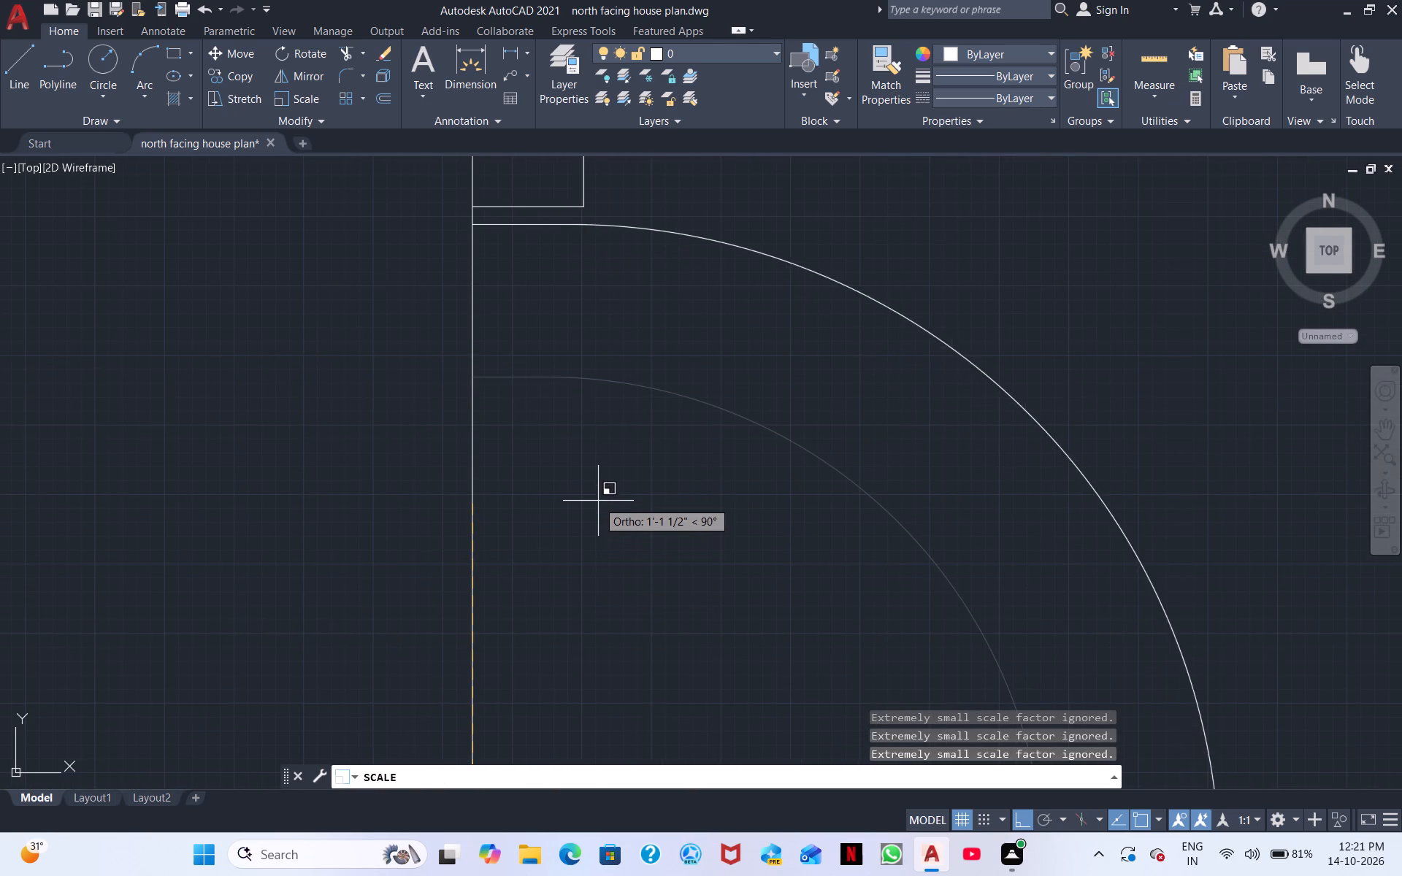
click(605, 490)
scroll(605, 490, down, 2)
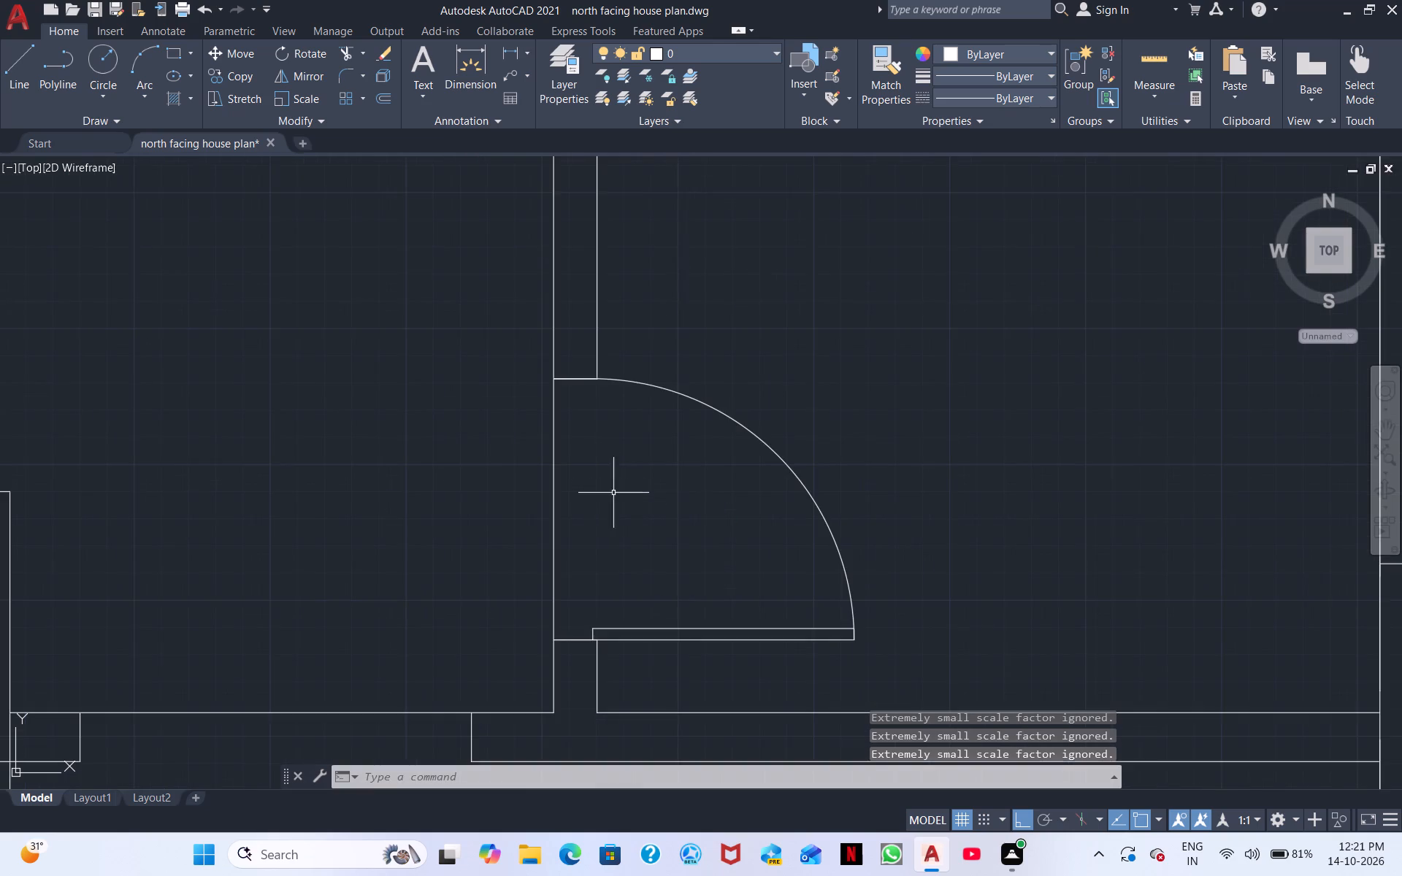
Copy the enlarged west wall door about 3'-11" straight south into the room below.
middle_drag(632, 507, 874, 465)
scroll(749, 496, down, 2)
click(869, 554)
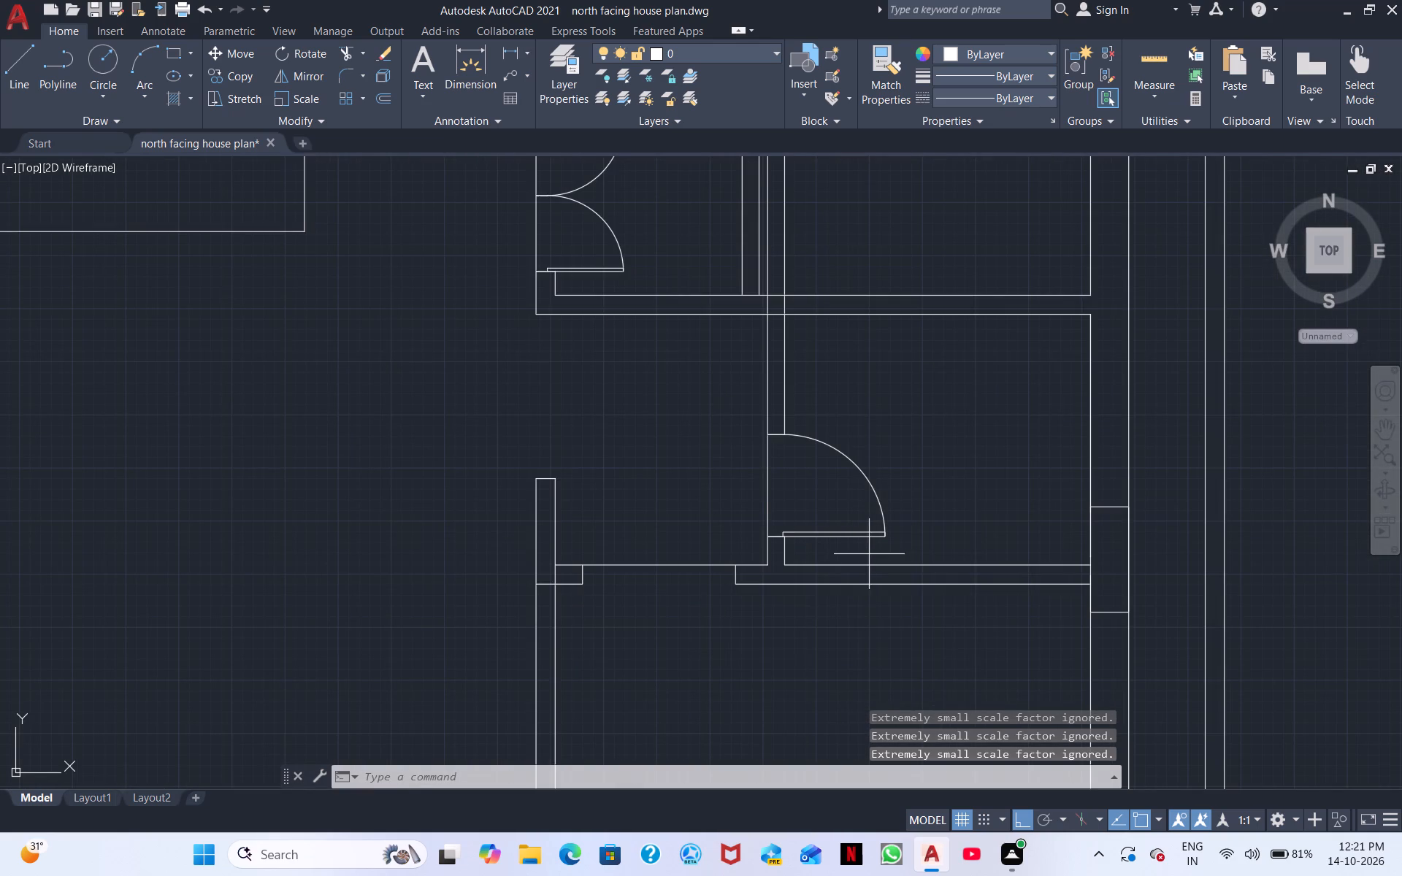
click(830, 491)
right_click(830, 491)
click(892, 534)
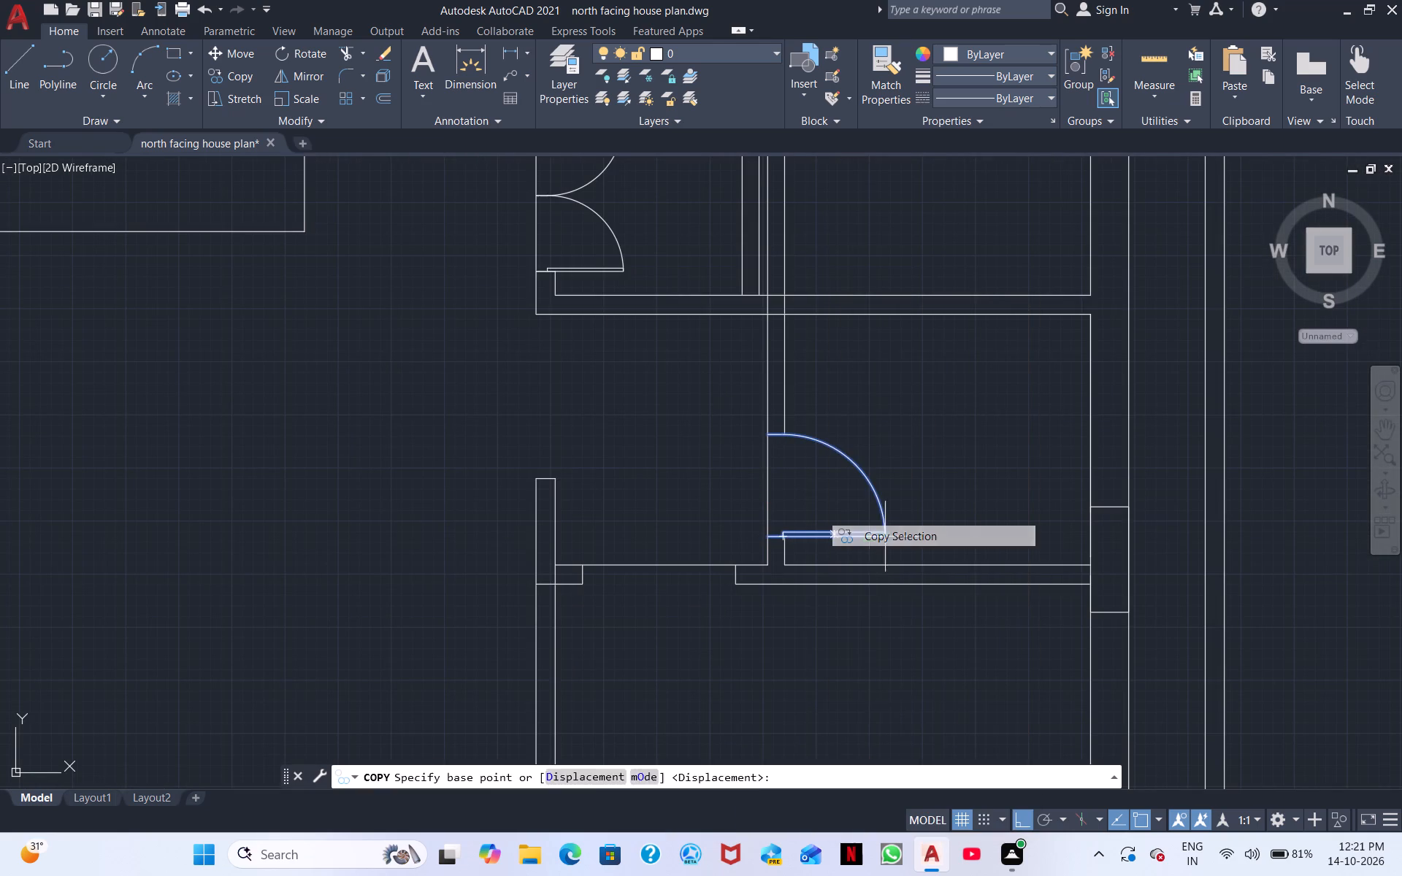
click(873, 534)
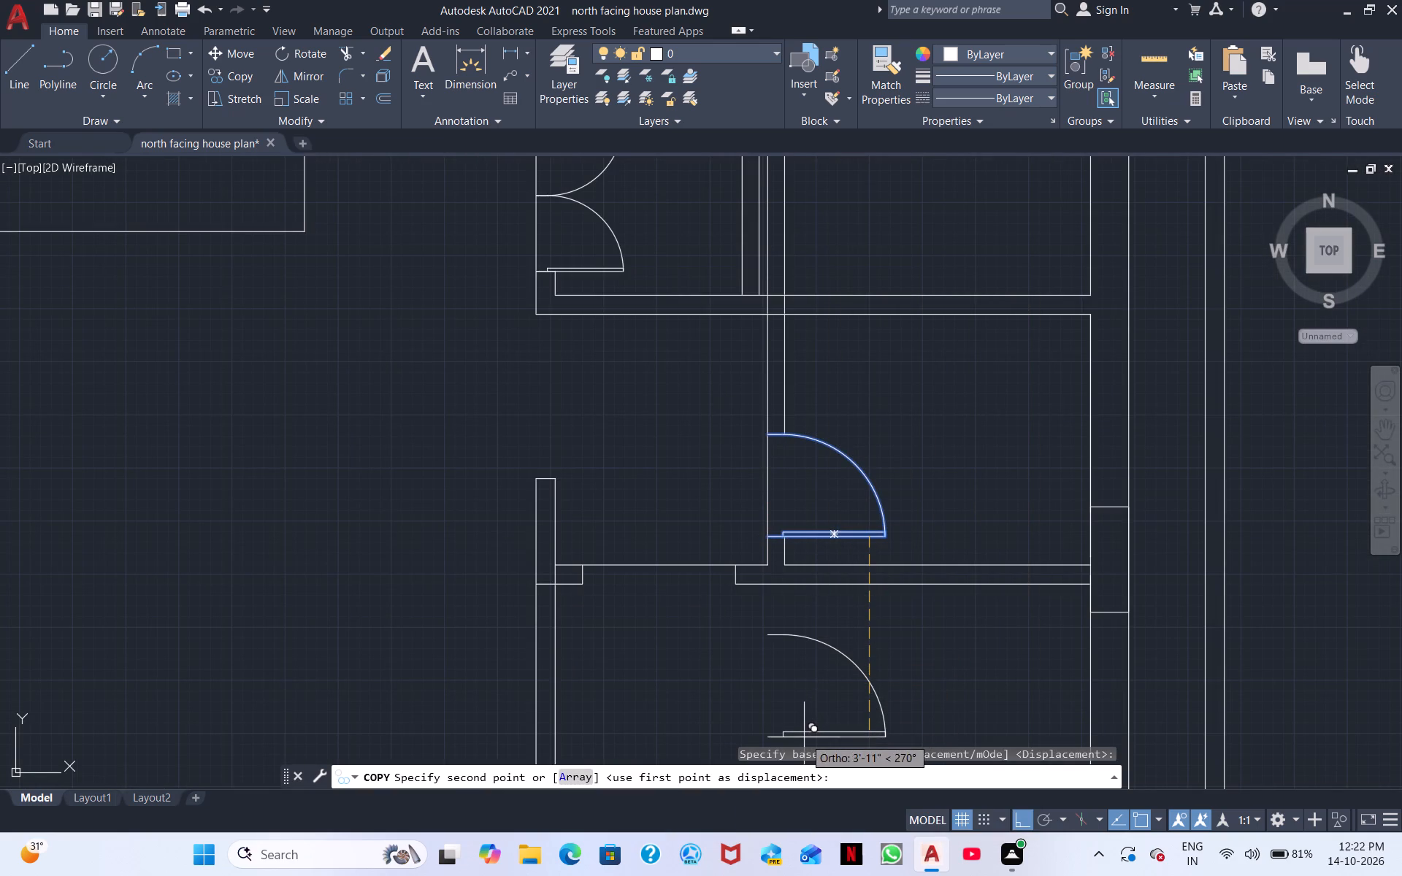
click(804, 737)
key(Escape)
Rotate the copied door 270° about its hinge-side end so the leaf points south and the swing lies east.
middle_drag(857, 620, 843, 575)
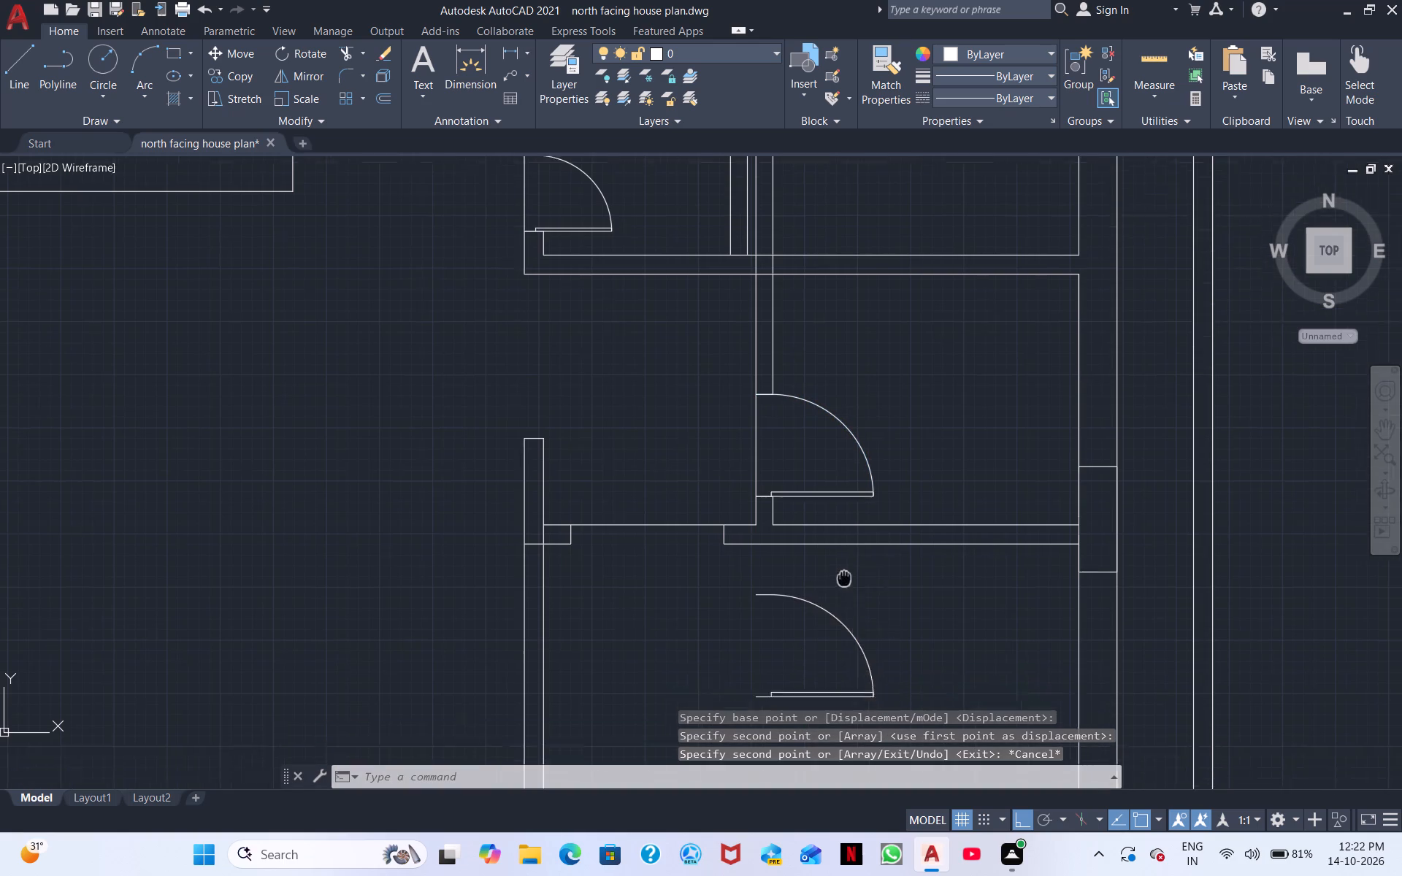
middle_drag(843, 575, 820, 520)
middle_drag(841, 626, 840, 554)
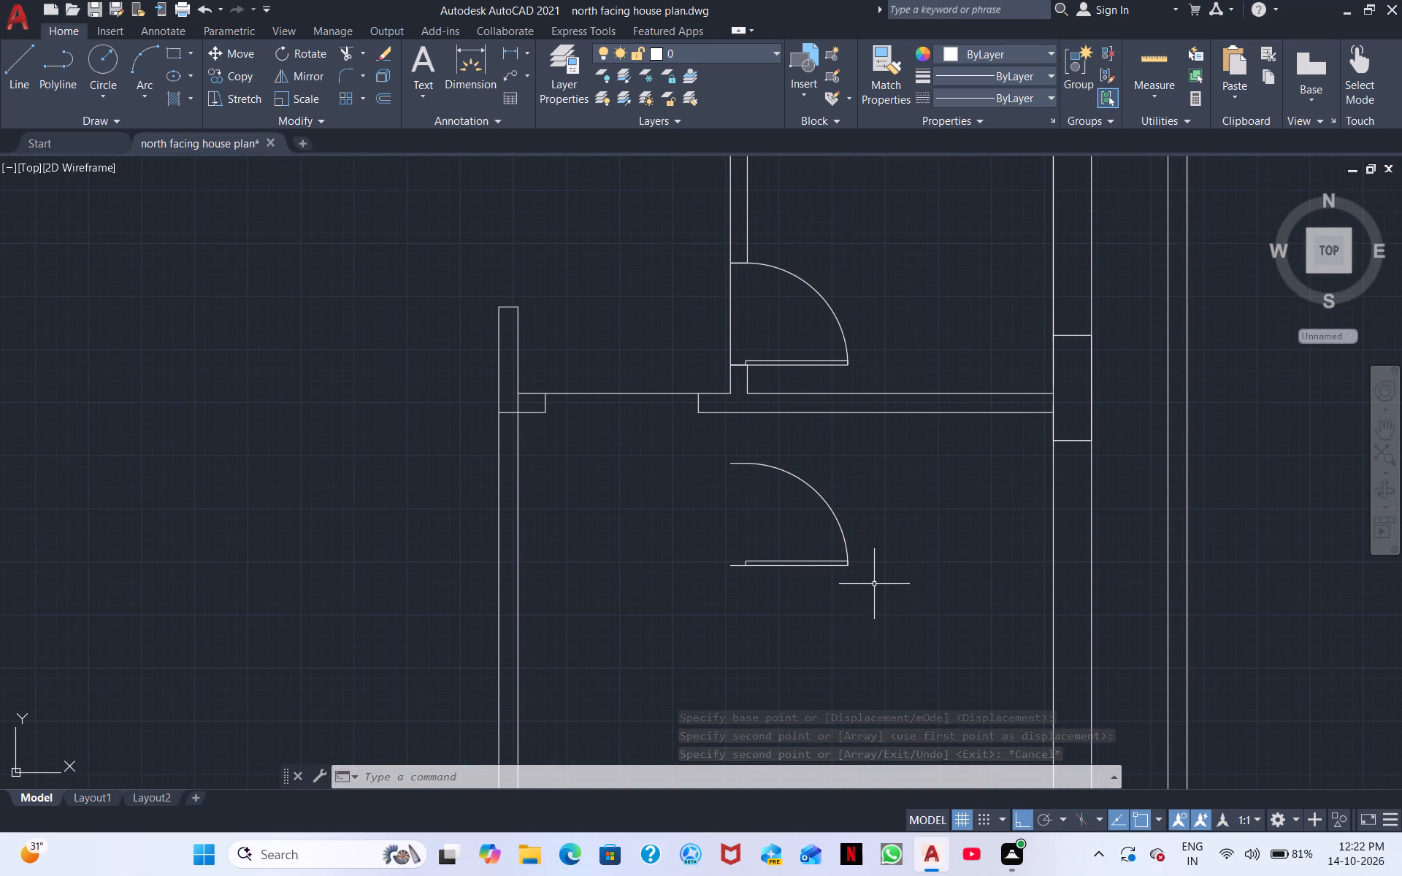
click(860, 587)
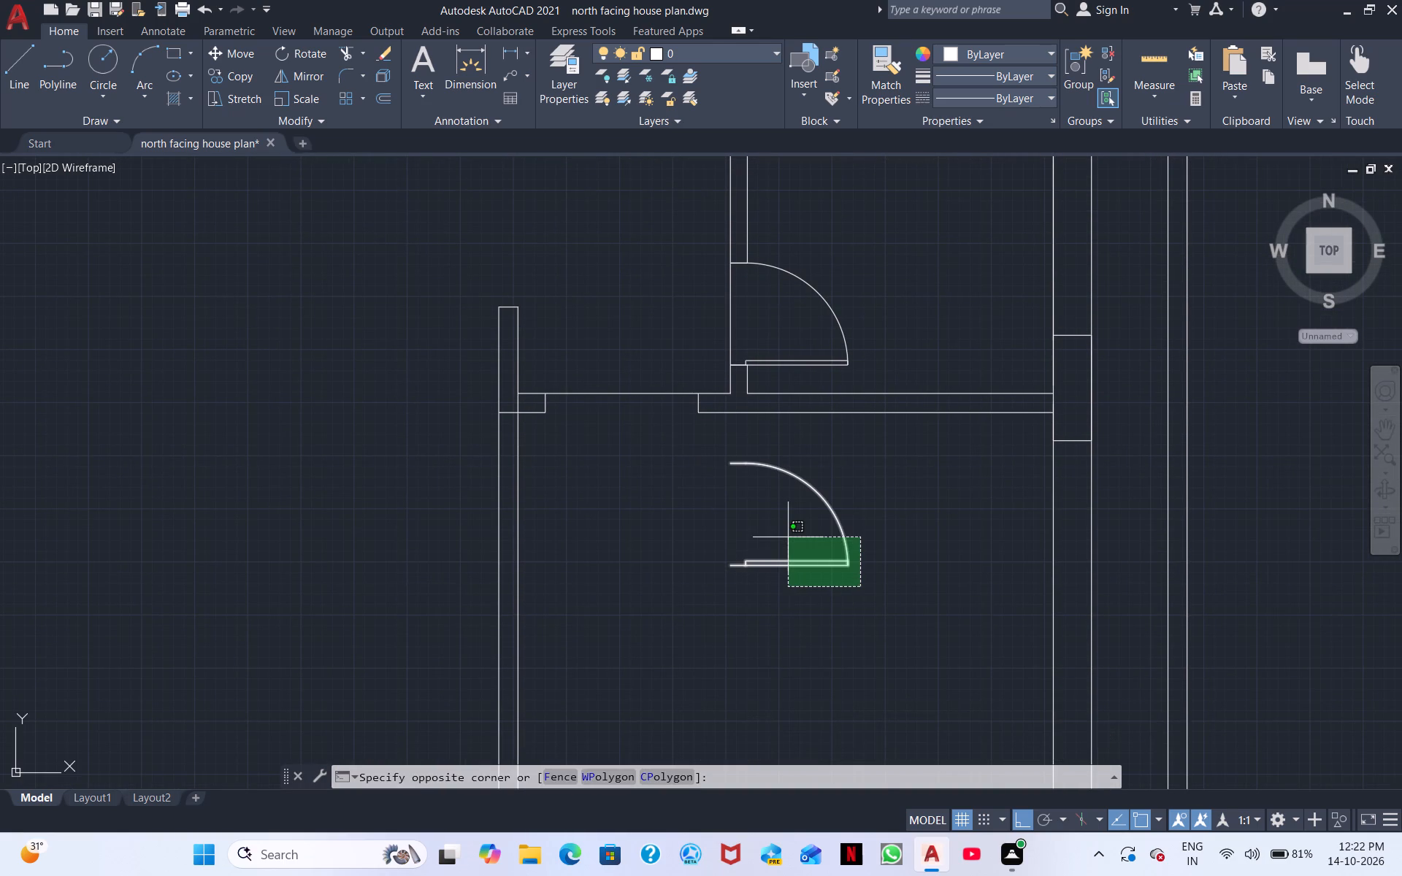
click(763, 512)
right_click(763, 512)
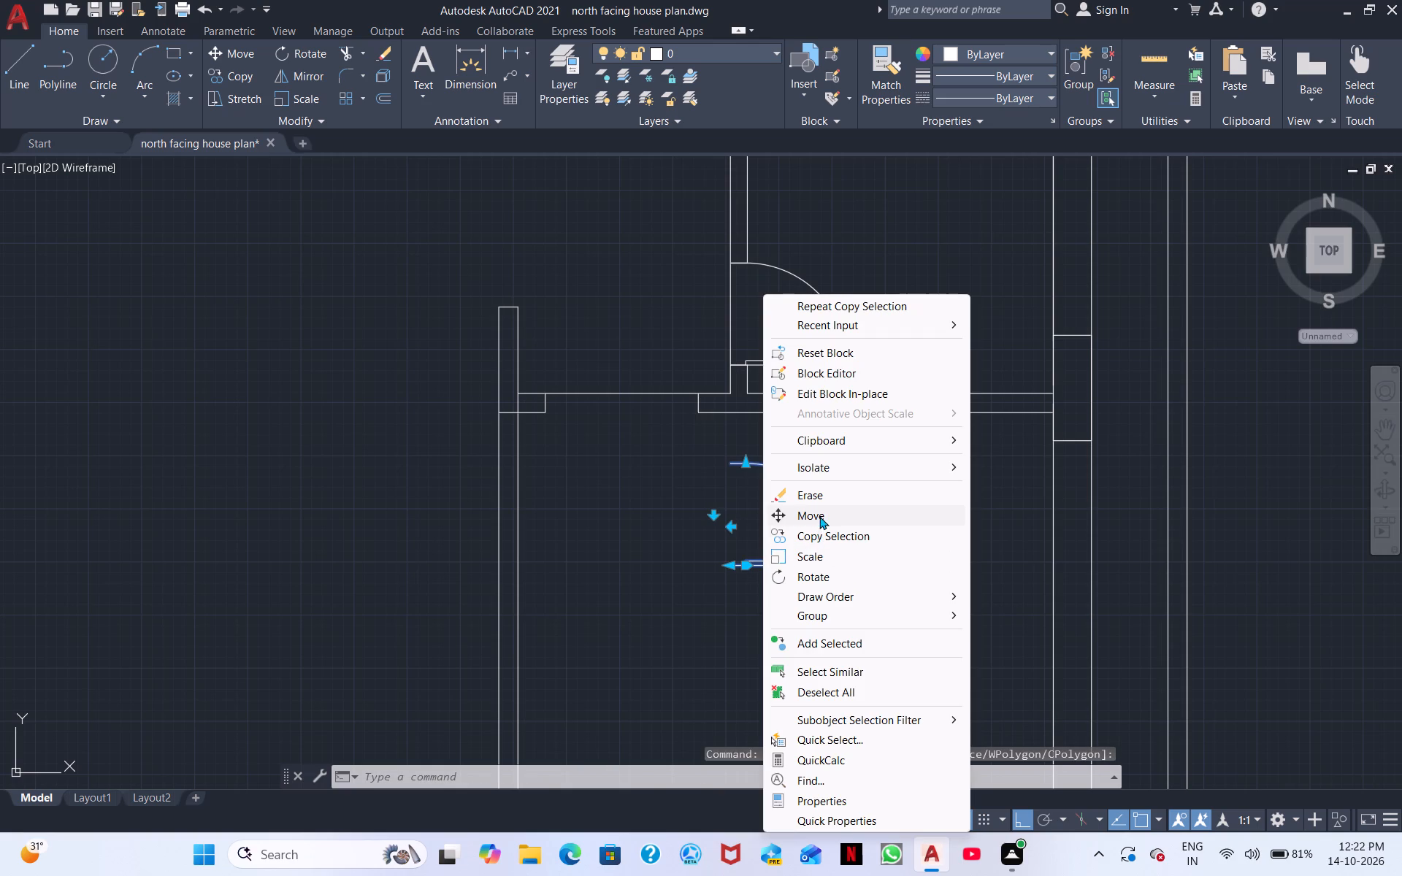
click(828, 570)
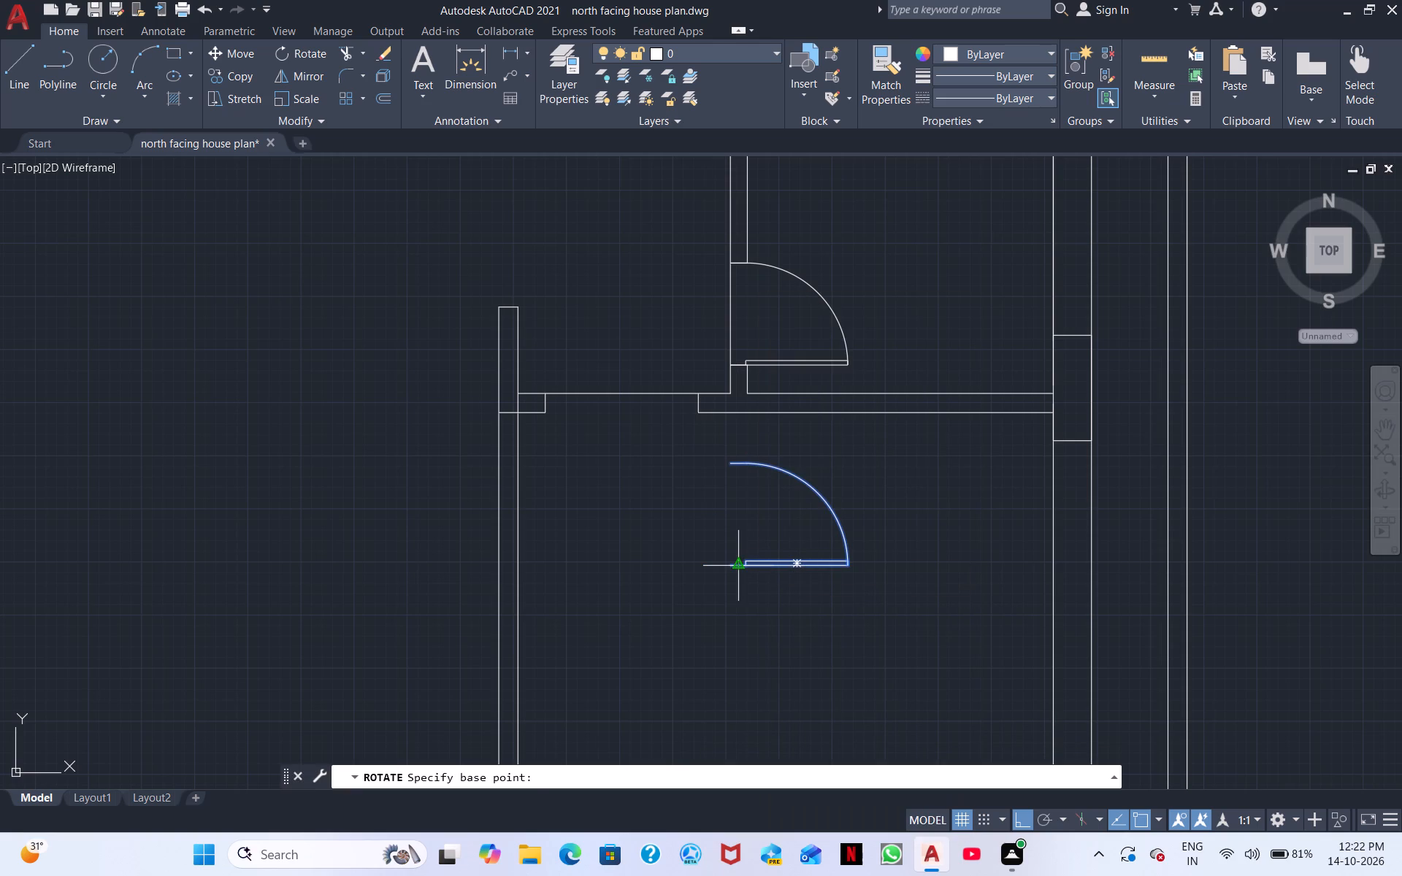
click(737, 568)
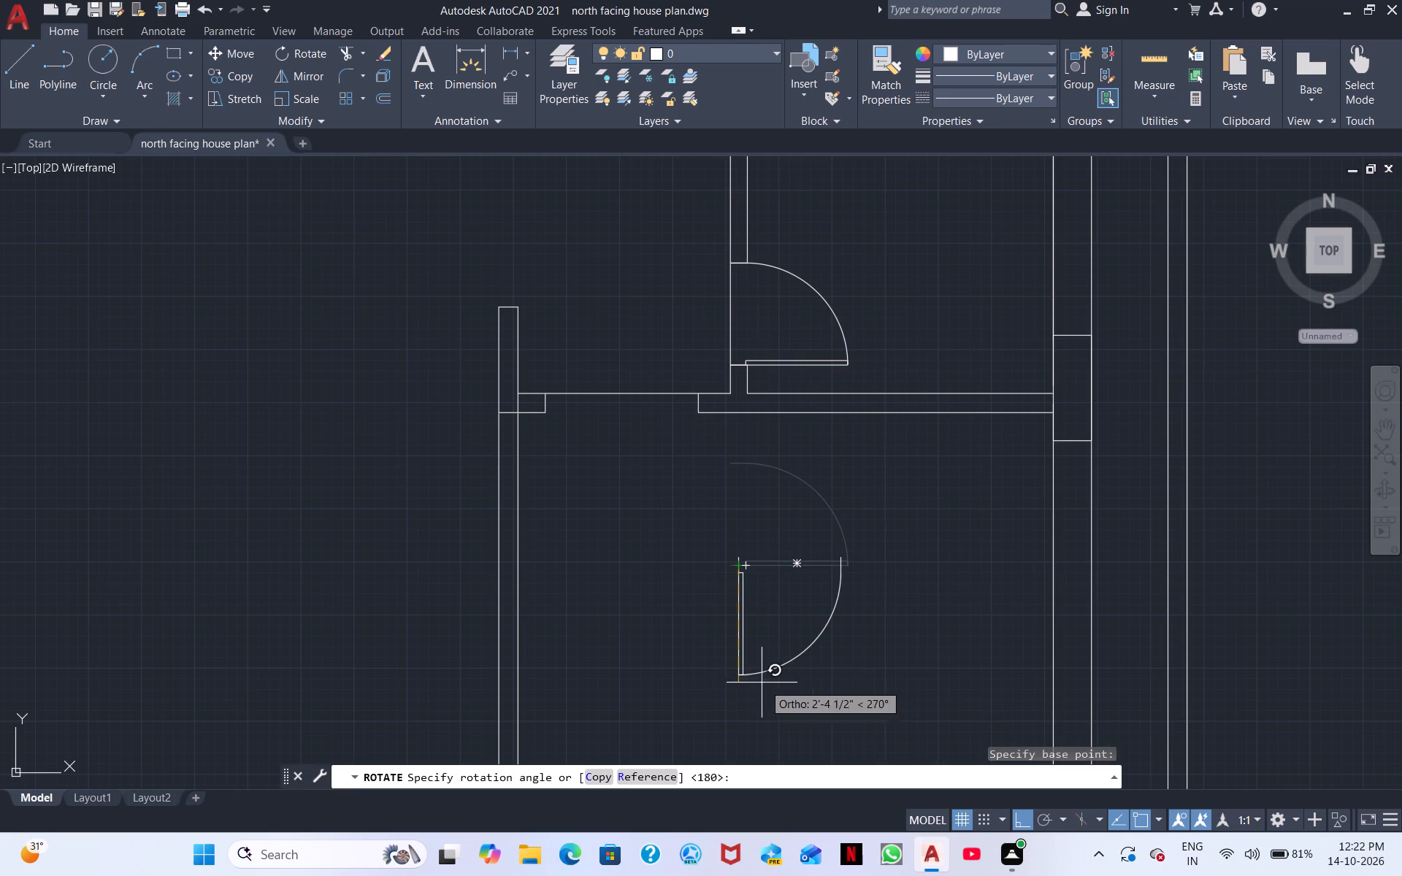
click(749, 709)
Move the rotated door from its hinge-side corner to the west jamb's north corner of the opening in the room's north wall.
click(857, 656)
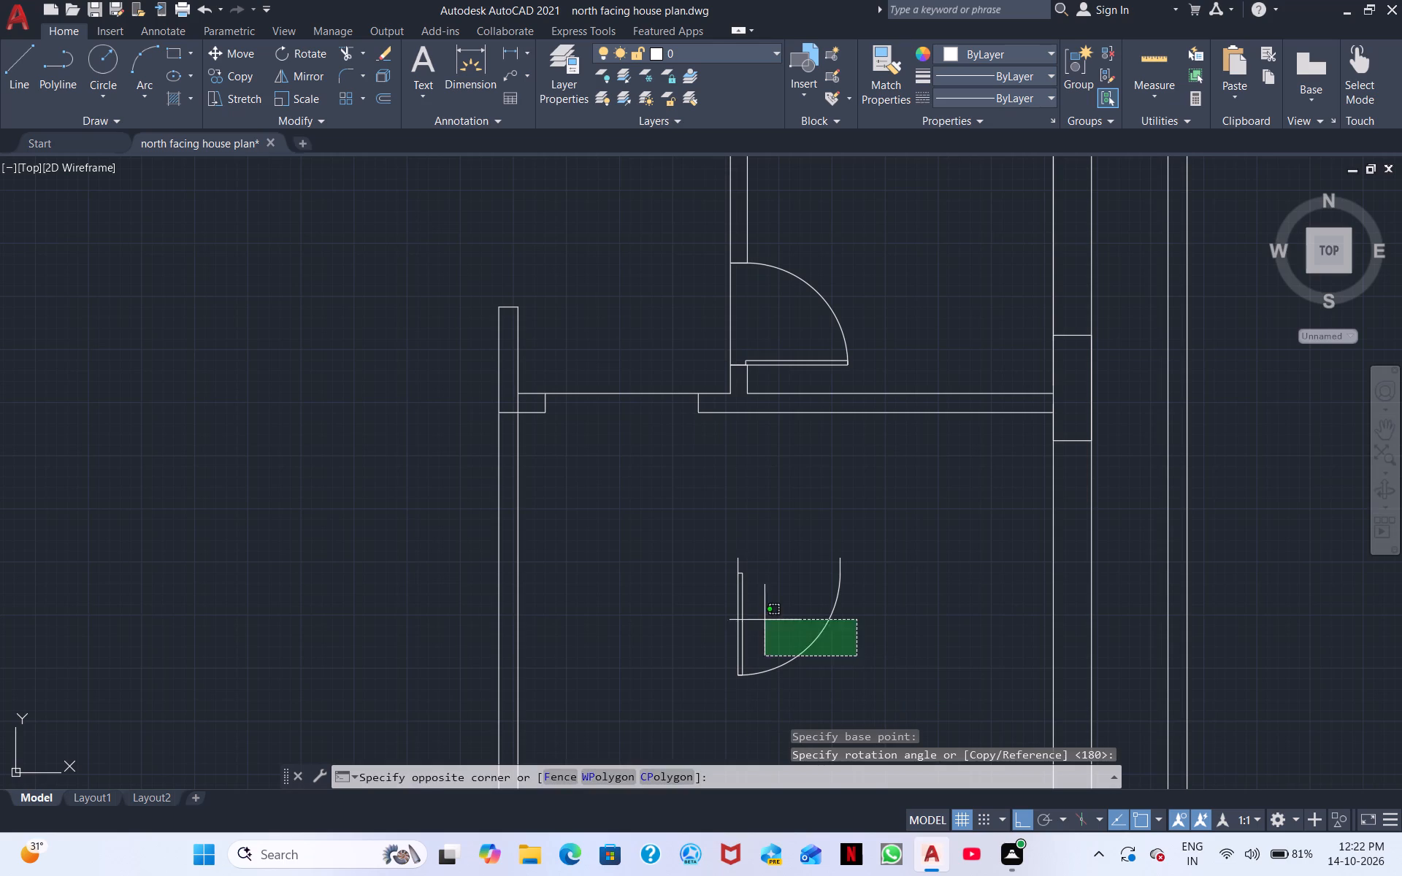
click(701, 542)
right_click(700, 542)
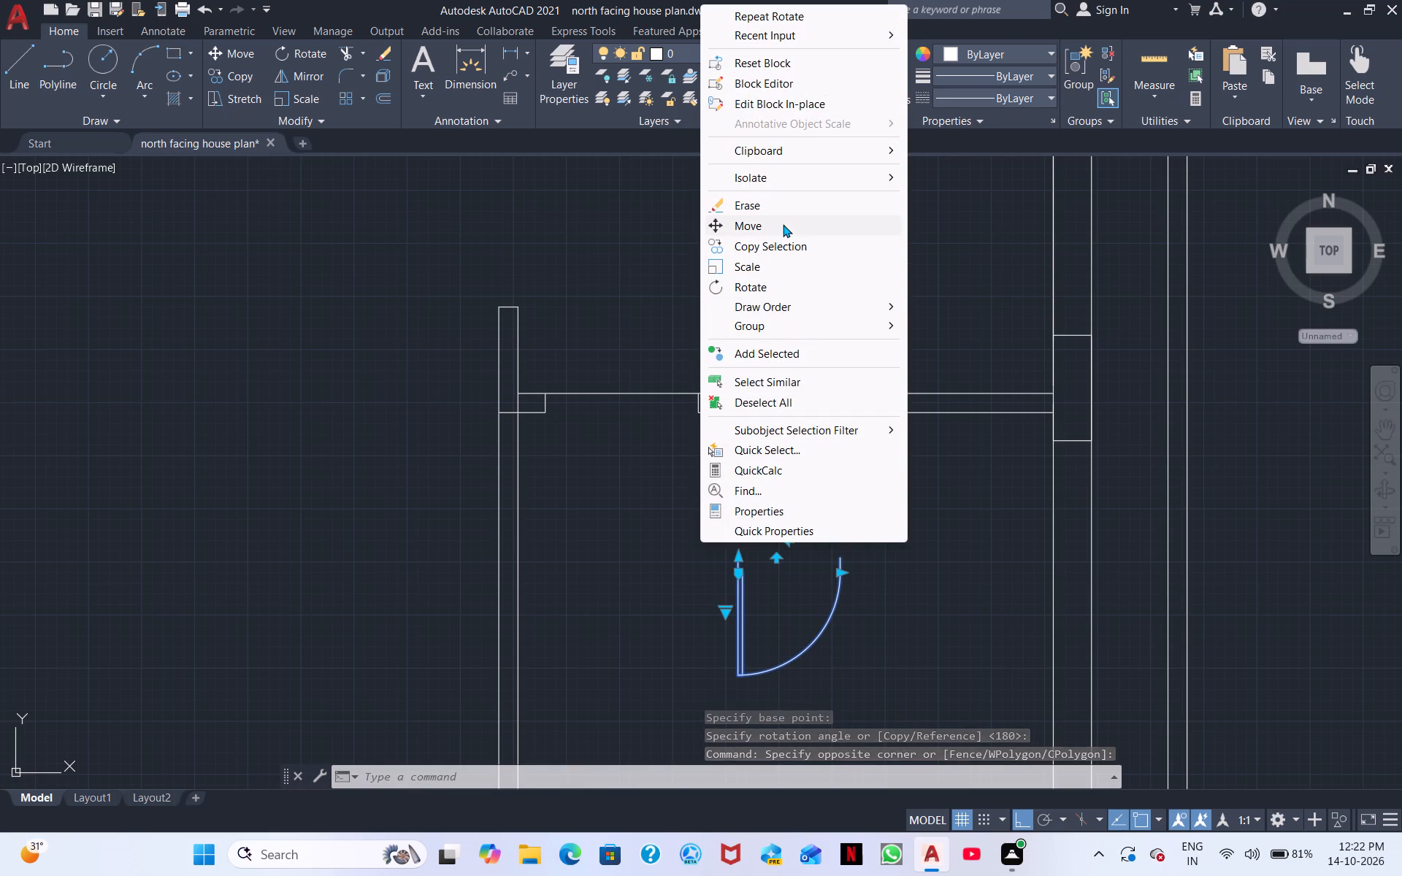
click(783, 224)
click(737, 551)
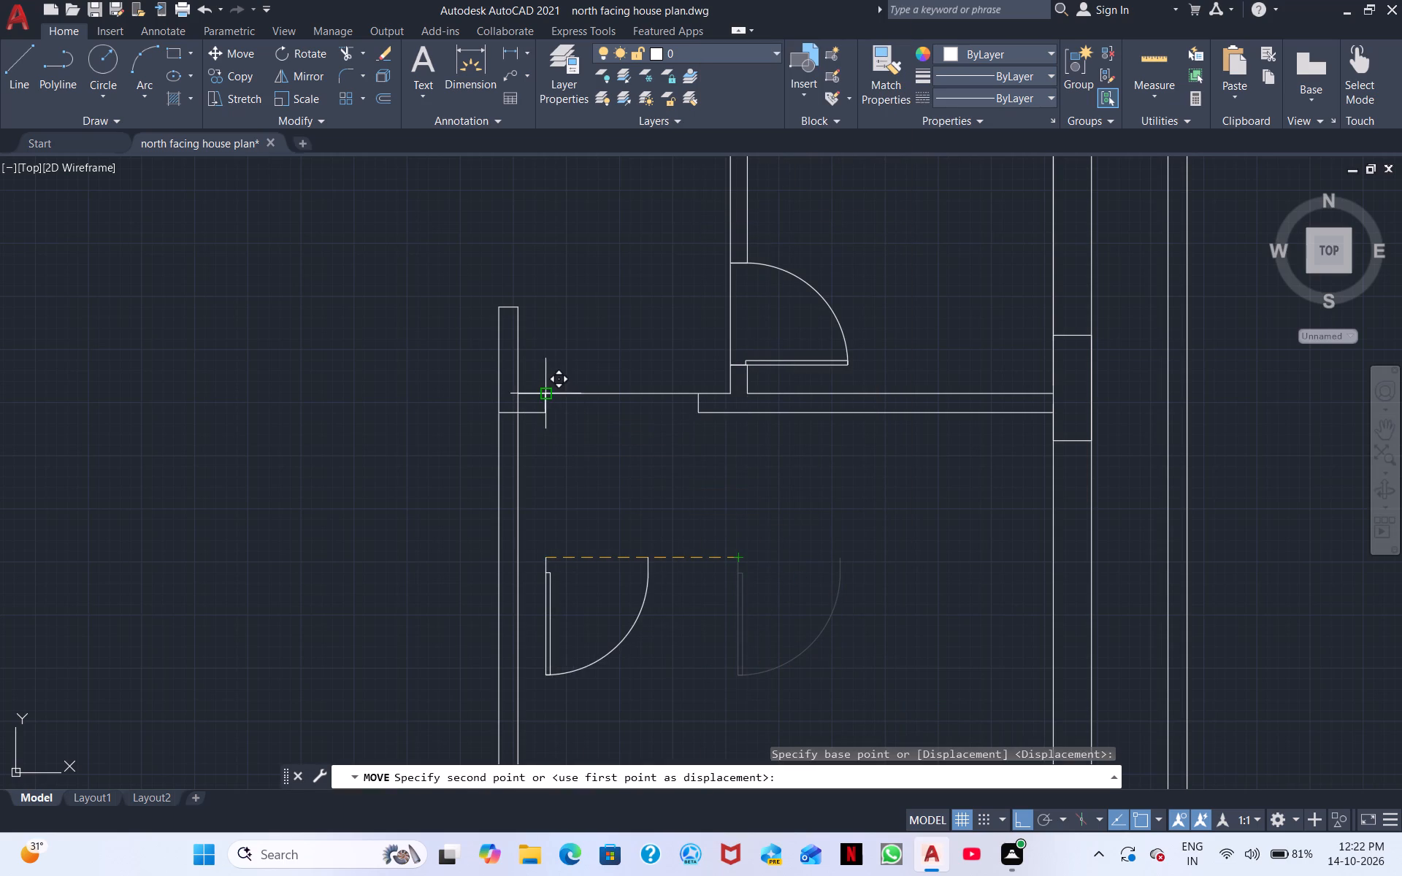
scroll(544, 385, up, 2)
click(551, 410)
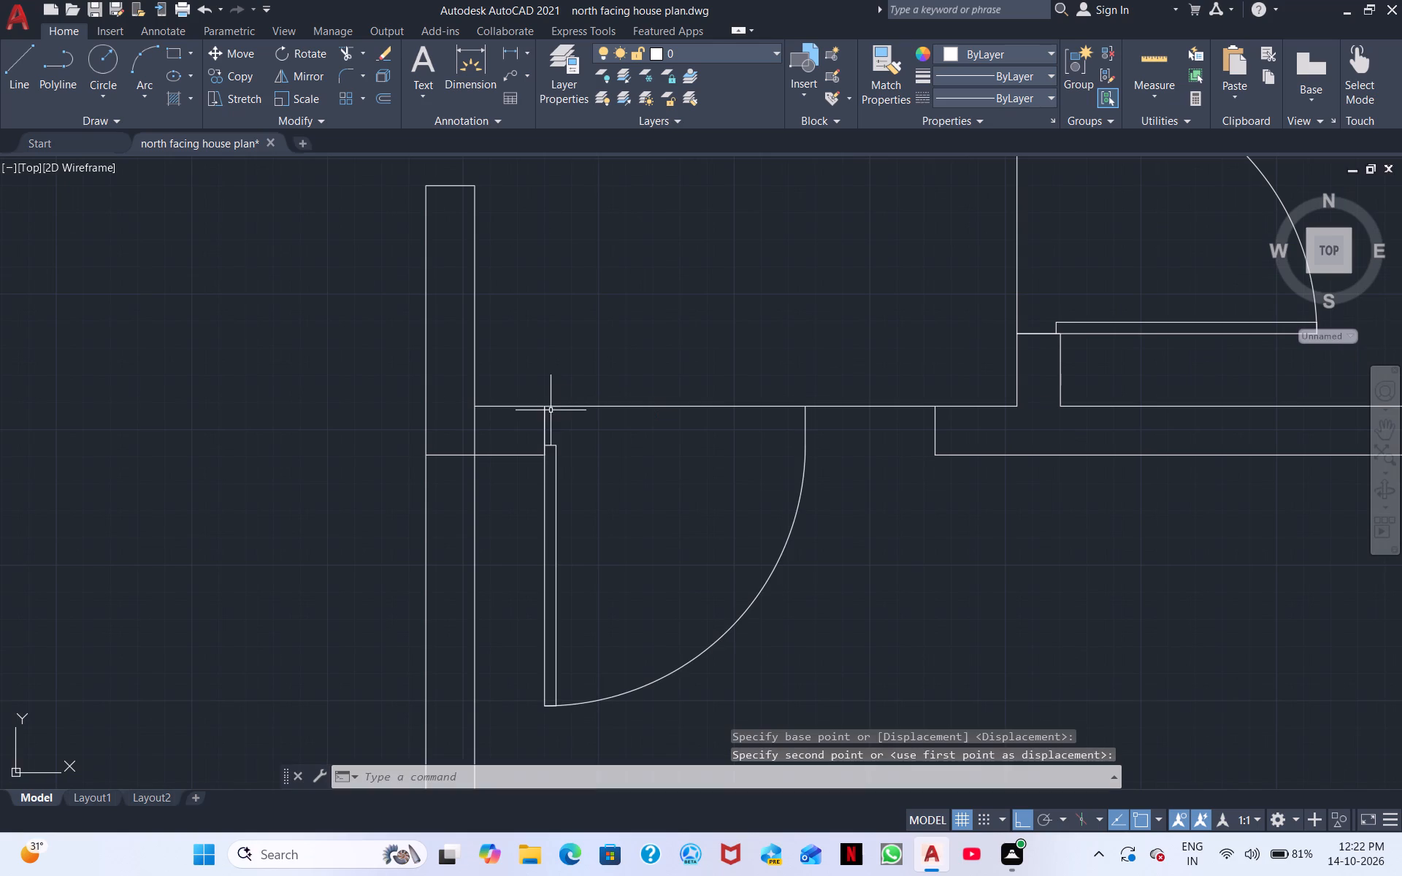
Scale up the north wall door about its west jamb corner so the swing reaches the opening's east jamb.
drag(797, 561, 755, 533)
click(740, 512)
right_click(740, 512)
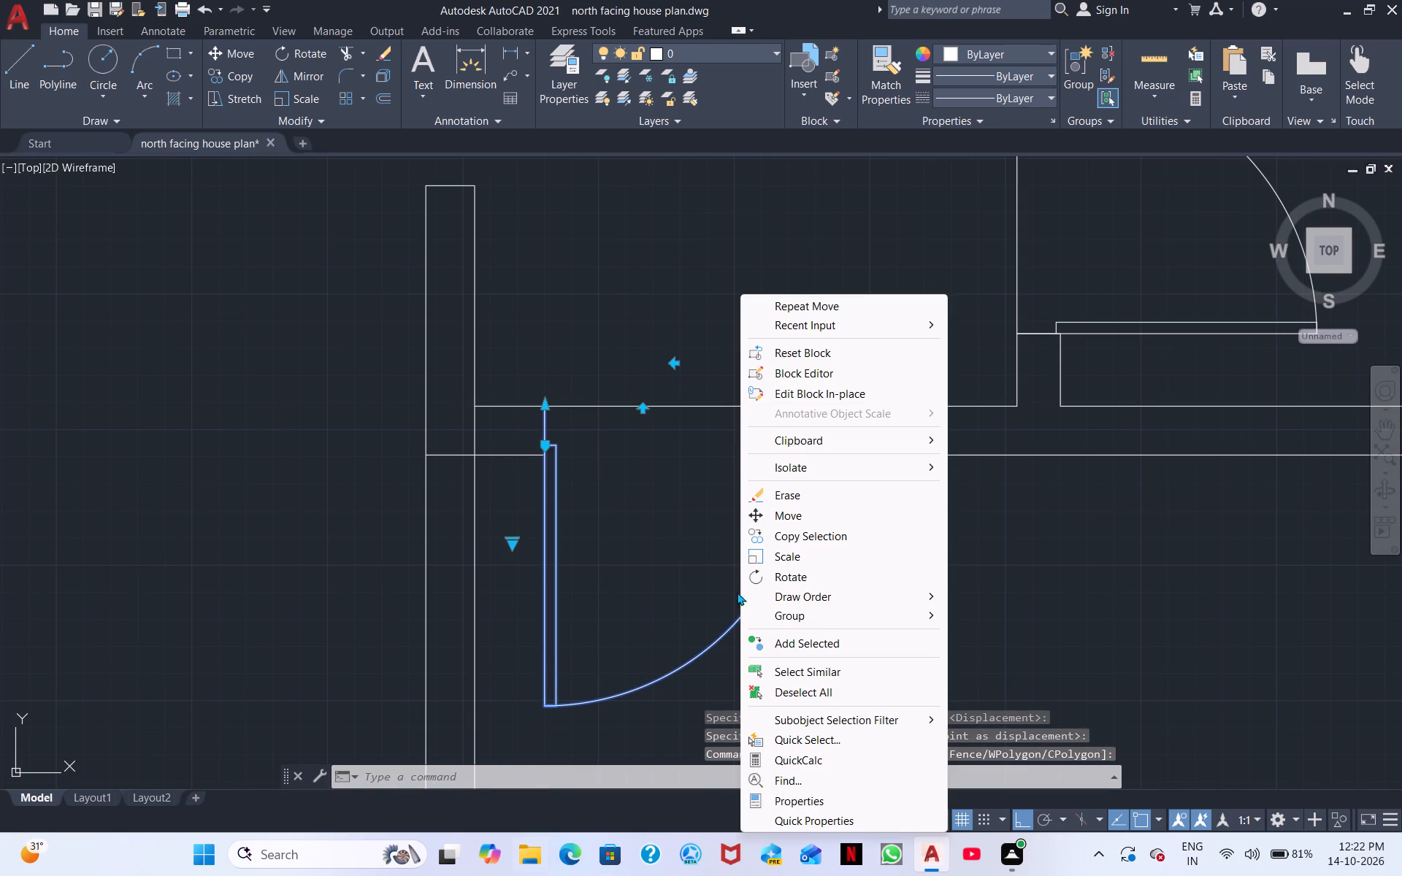
click(775, 558)
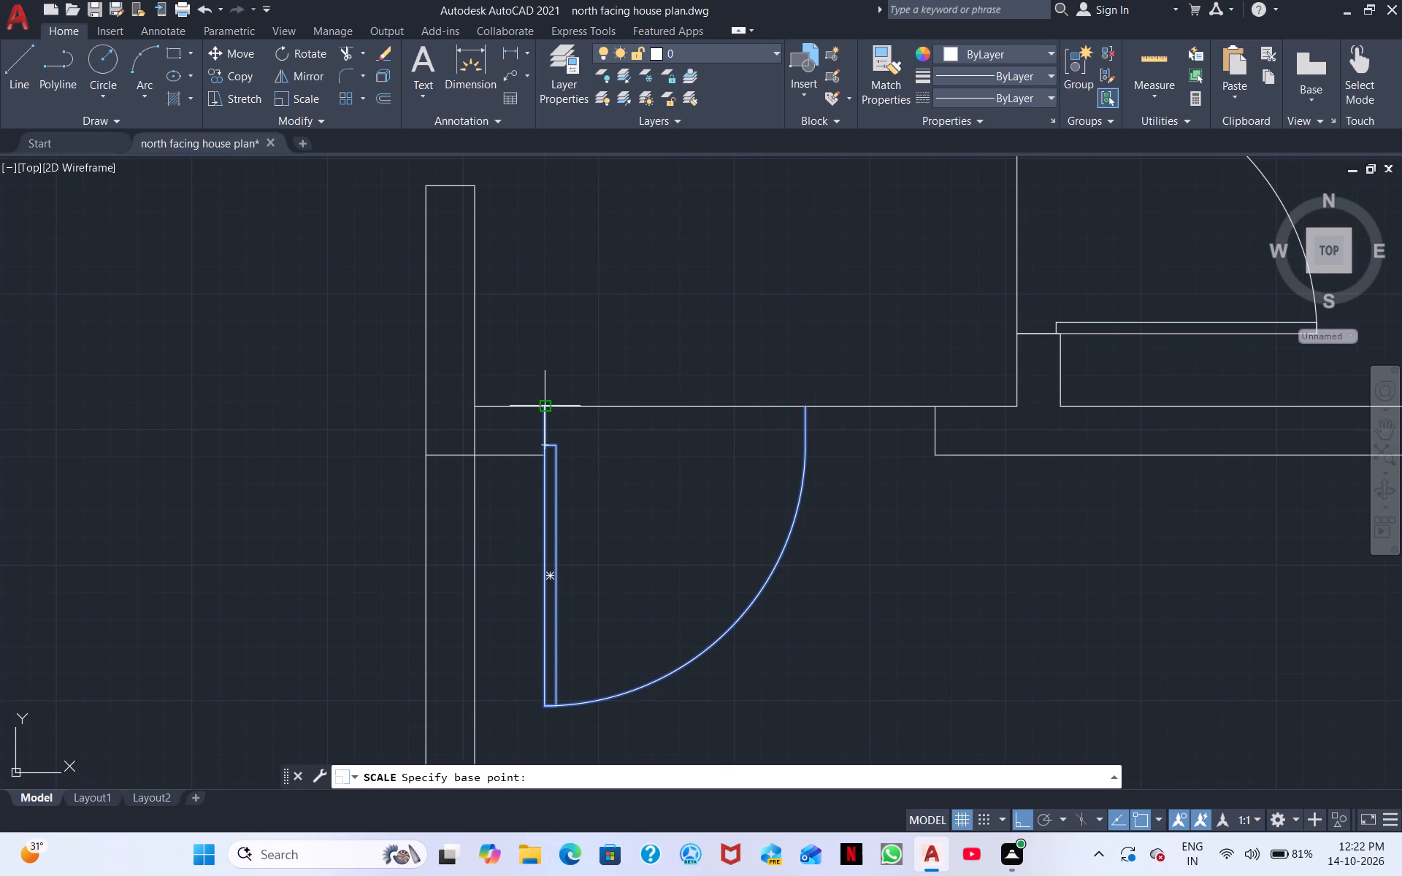
click(547, 408)
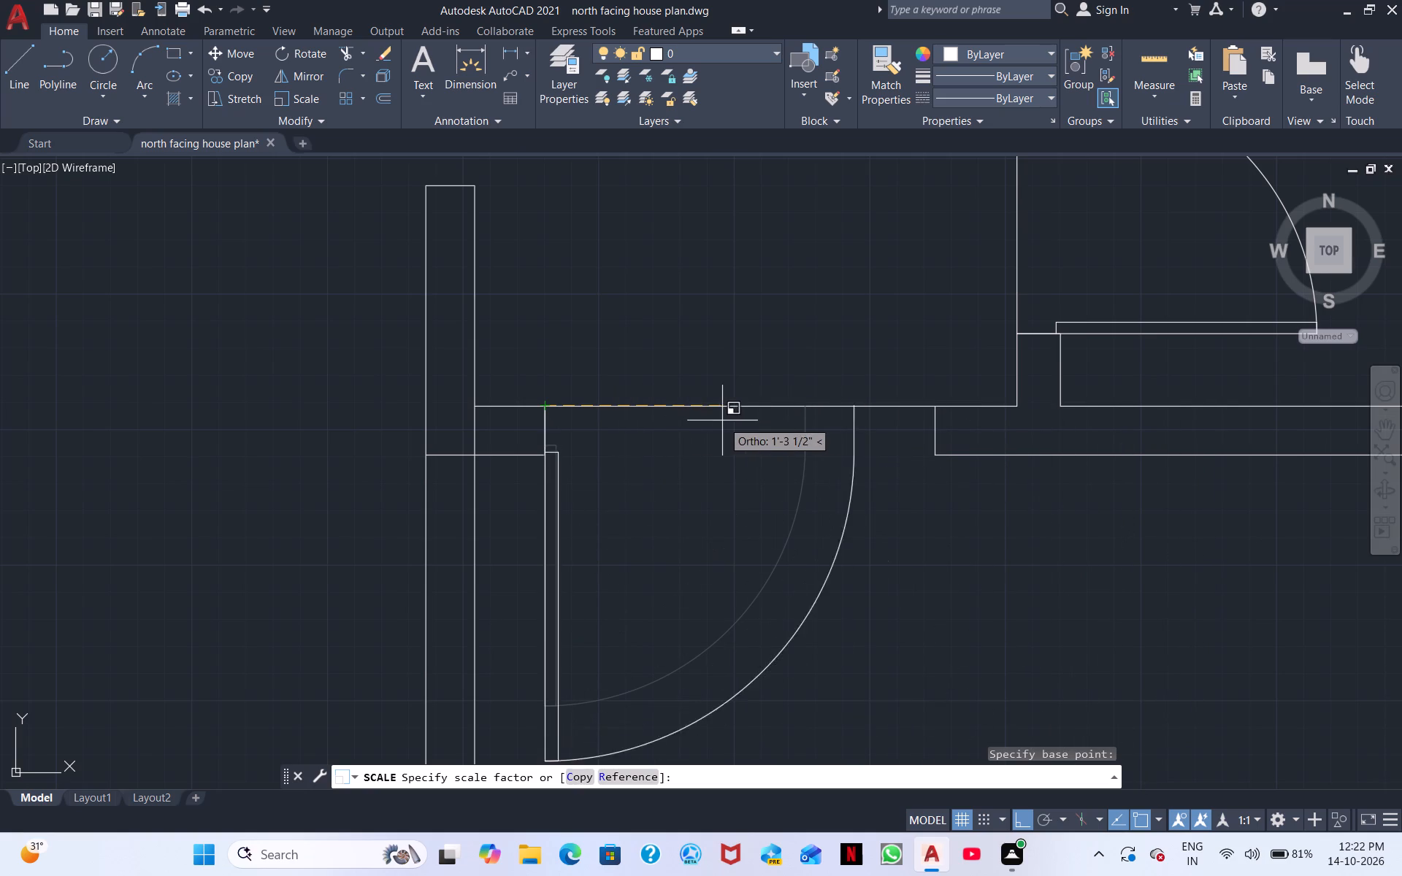
scroll(750, 422, up, 3)
middle_drag(692, 417, 524, 403)
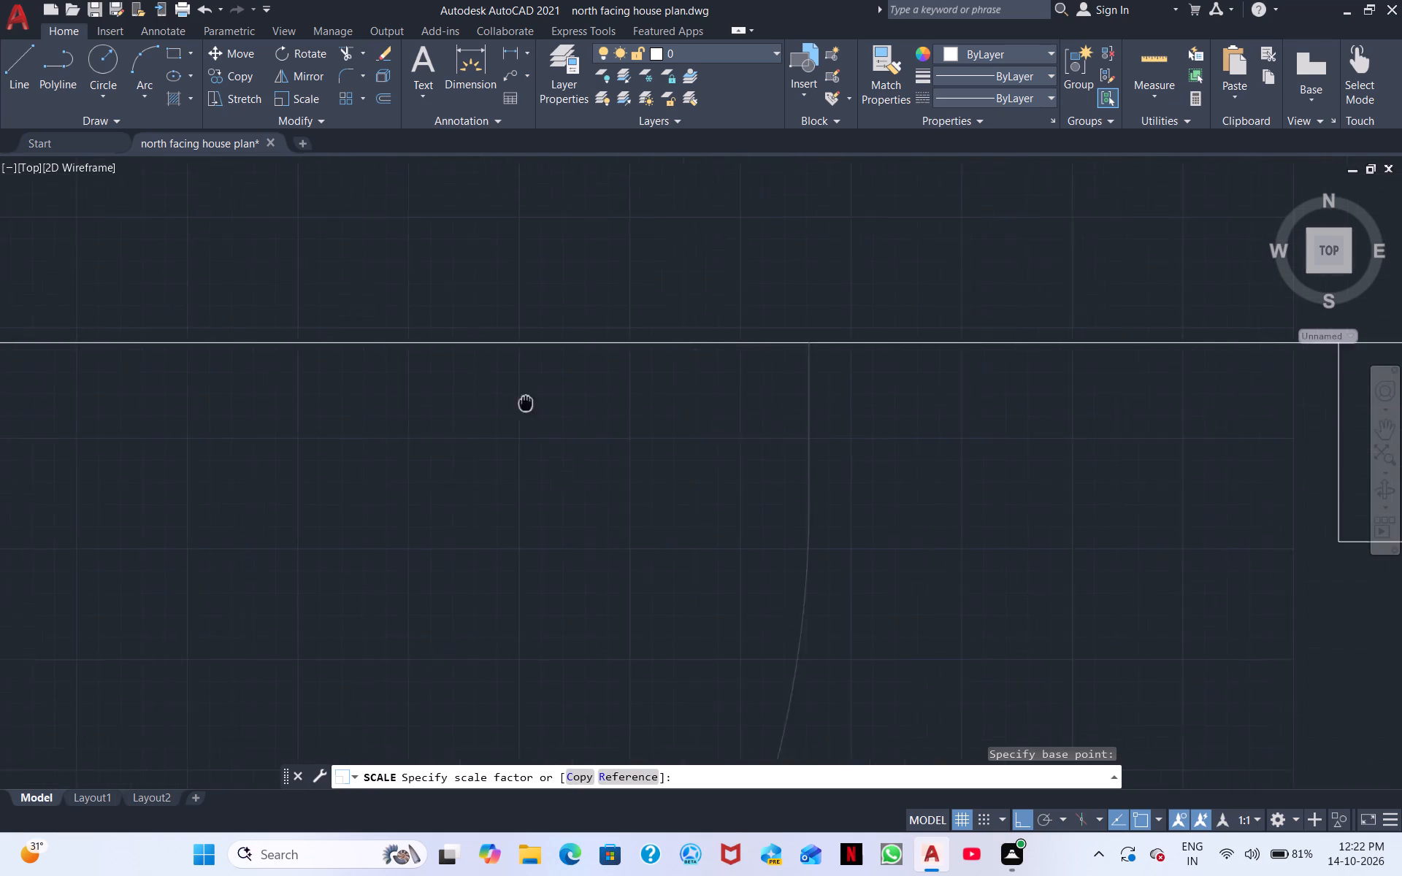
middle_drag(524, 403, 376, 388)
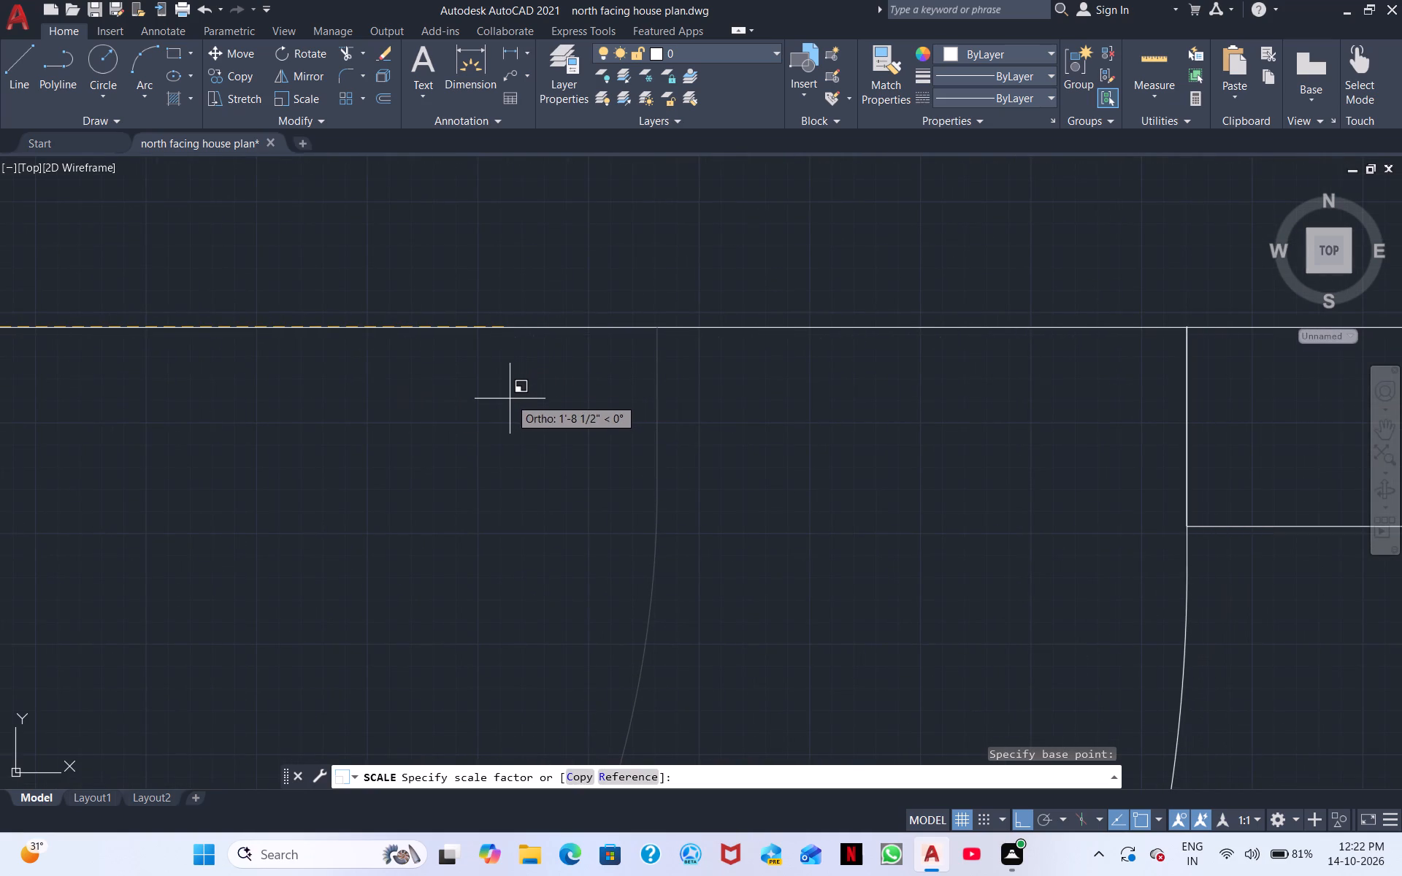
click(510, 399)
scroll(530, 431, down, 4)
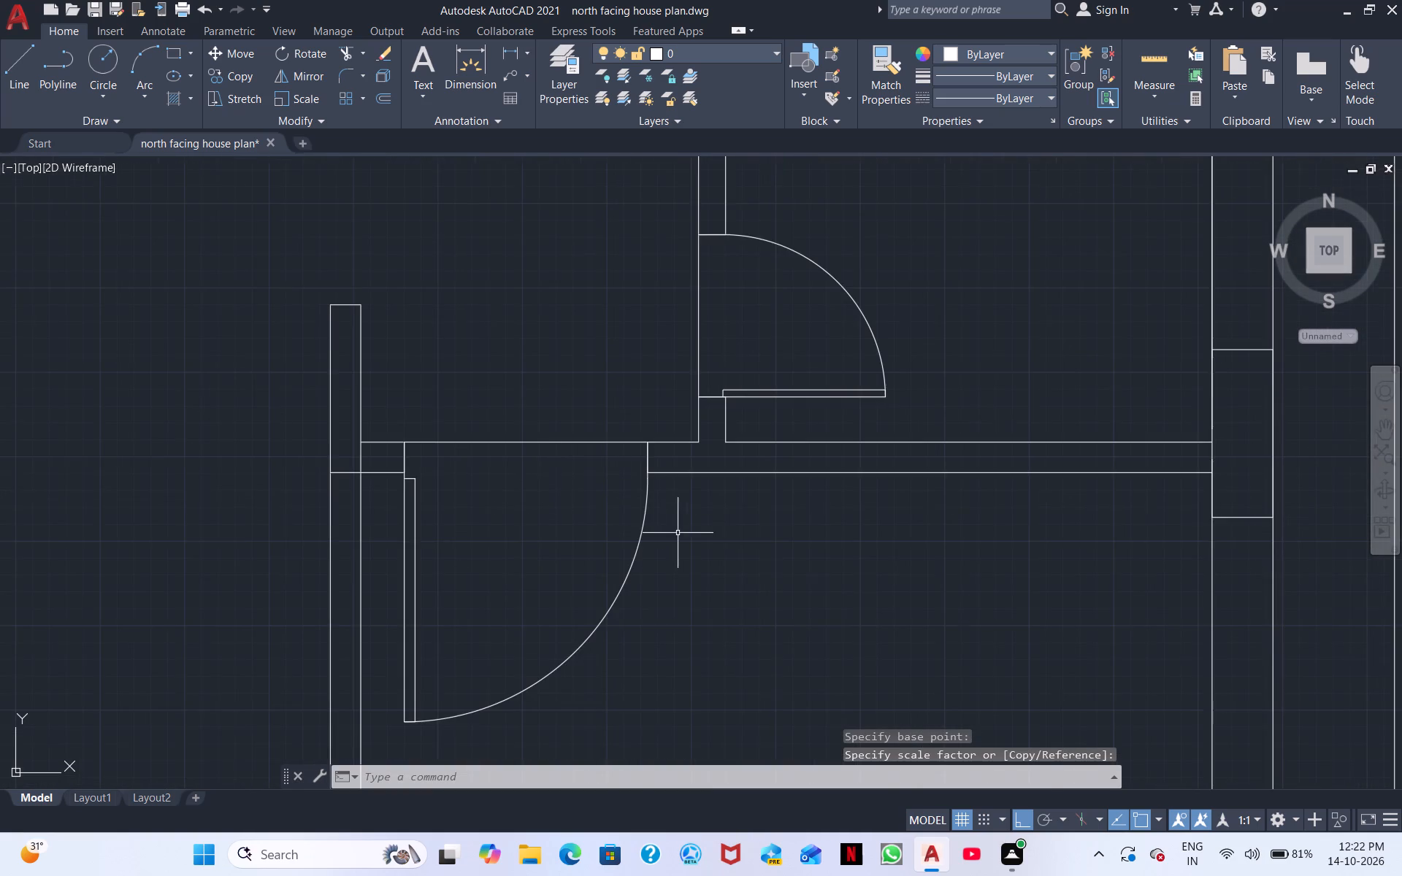
Examine the southern half of the east plan, from the newly placed doors down to the hall's south wall and the staircase.
scroll(678, 533, down, 2)
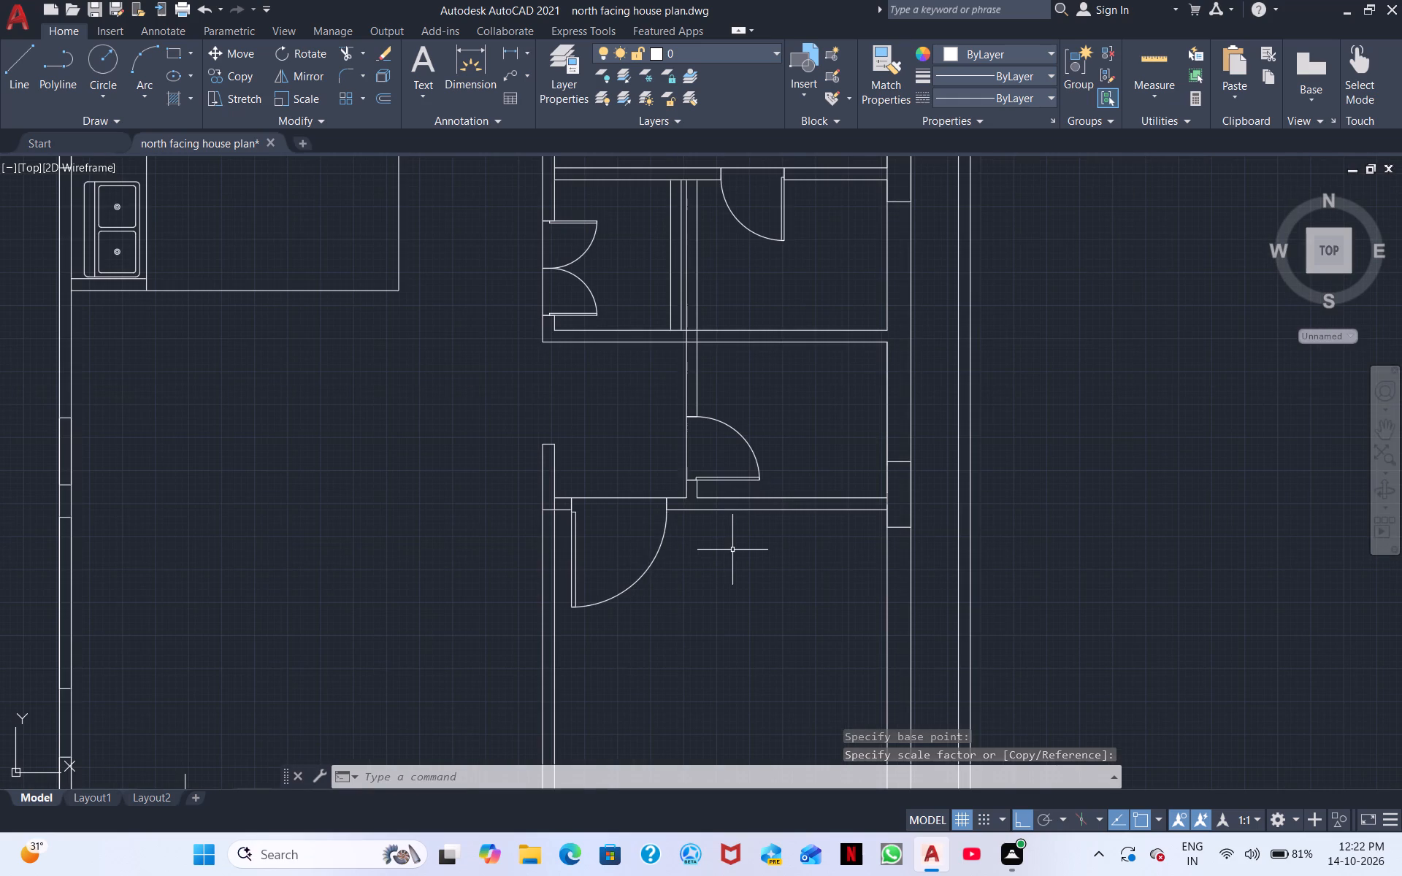
middle_drag(600, 597, 816, 447)
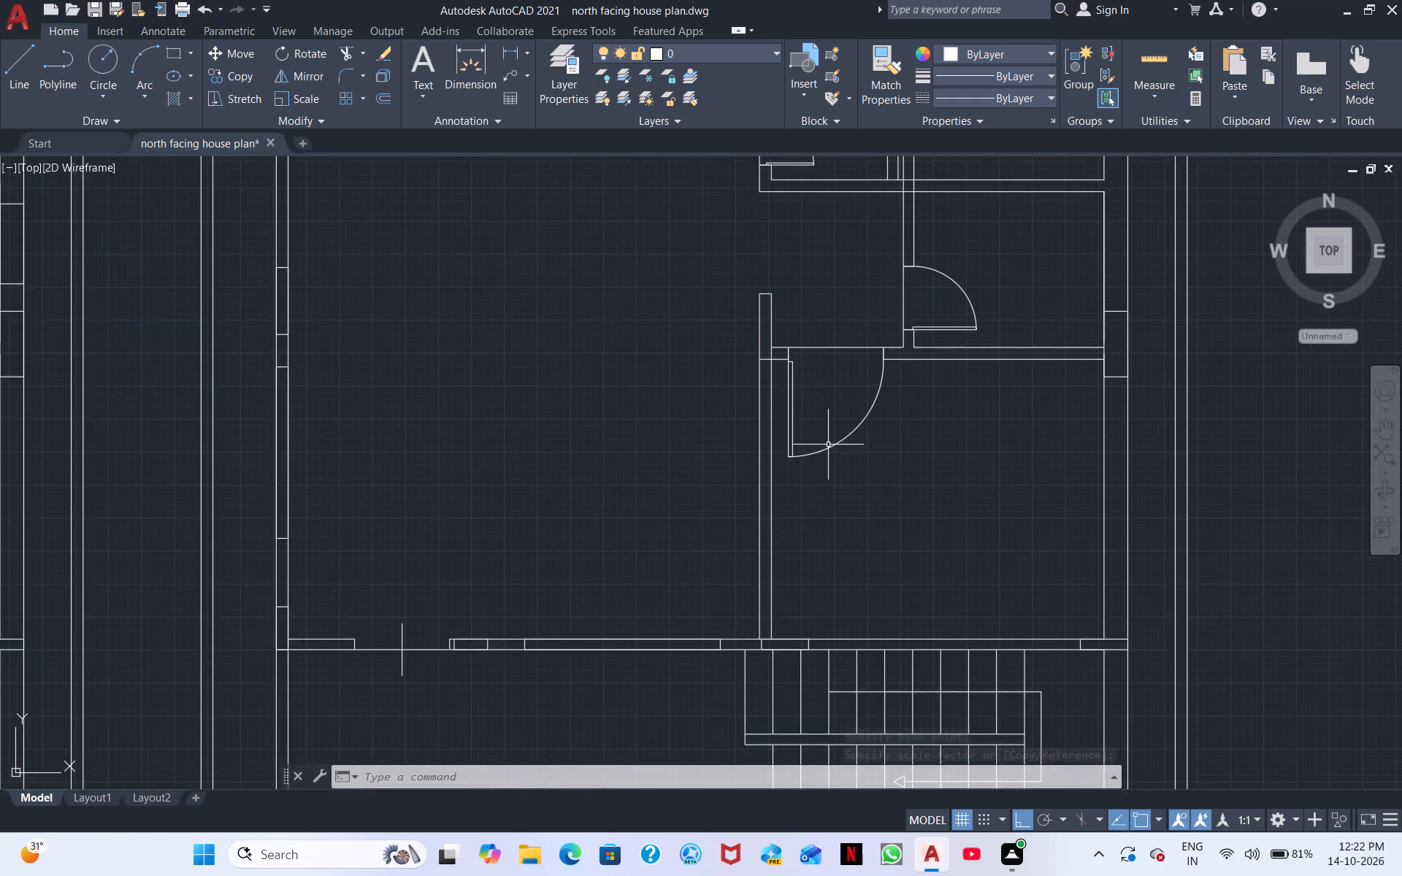
middle_drag(705, 561, 828, 453)
middle_drag(950, 342, 951, 349)
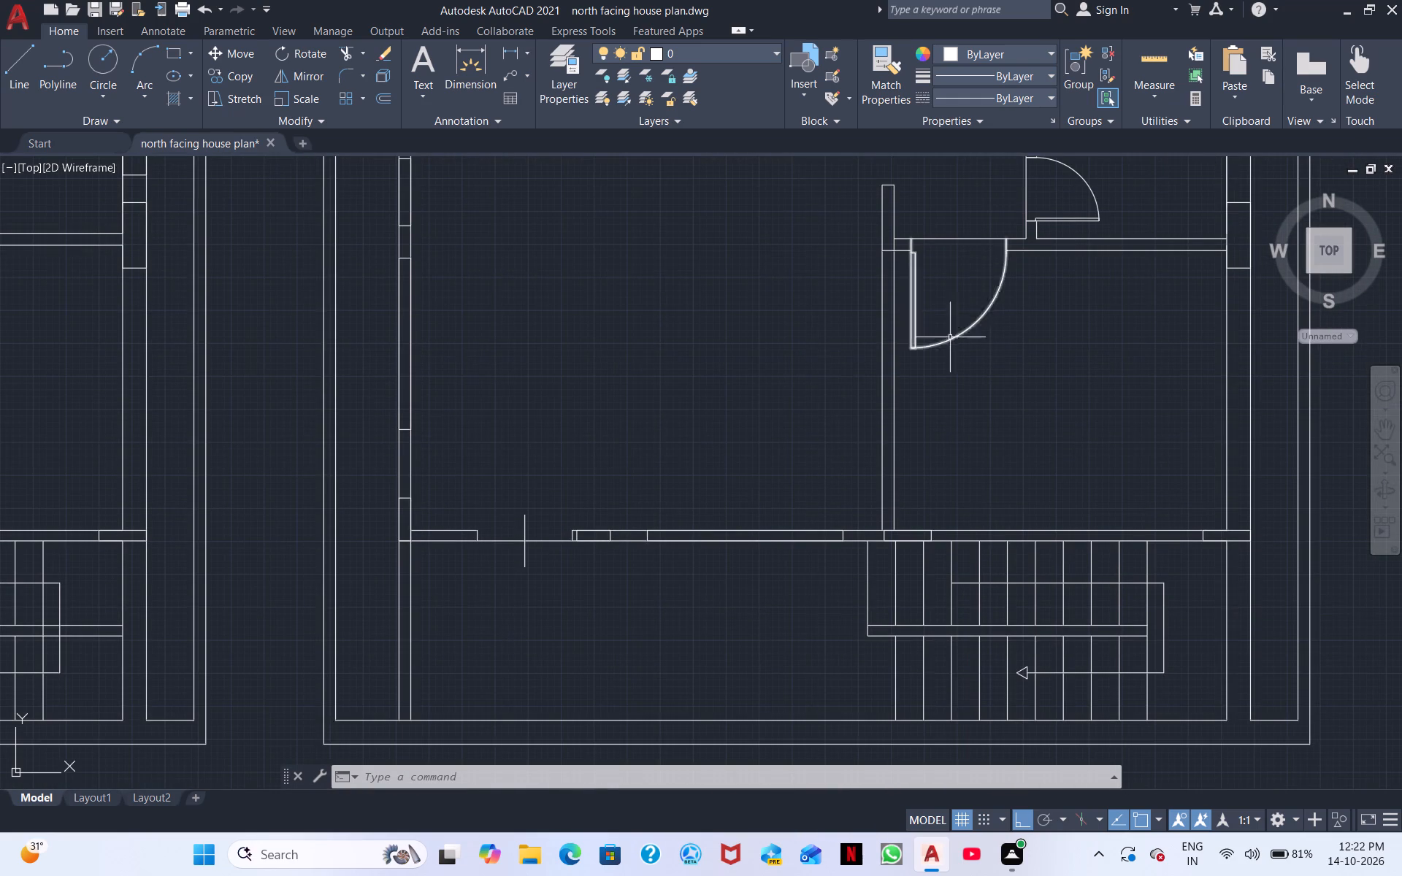
middle_drag(951, 349, 958, 381)
scroll(958, 379, down, 1)
scroll(705, 358, up, 1)
scroll(698, 361, down, 2)
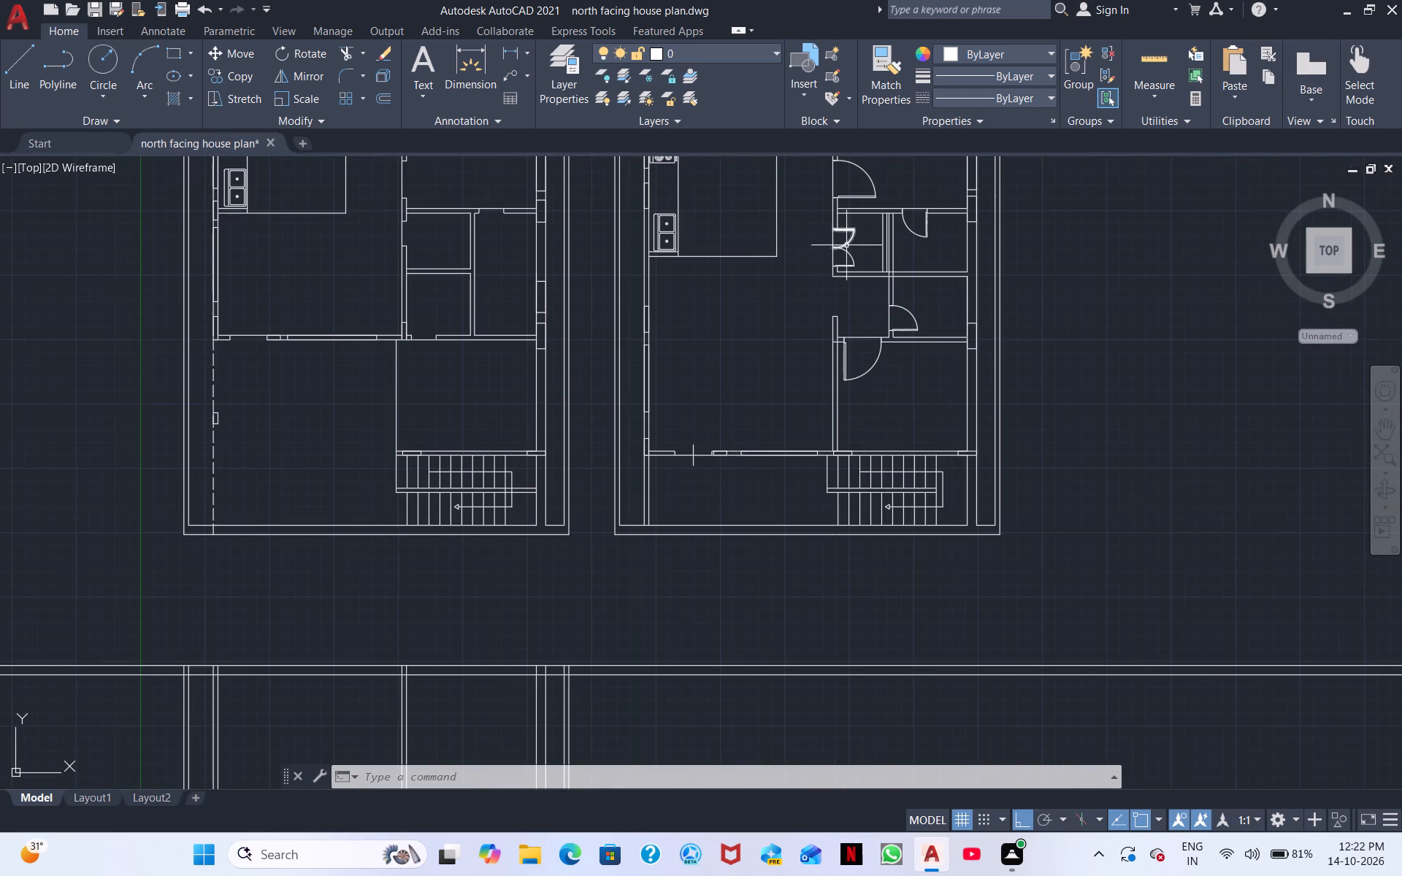
scroll(855, 255, up, 2)
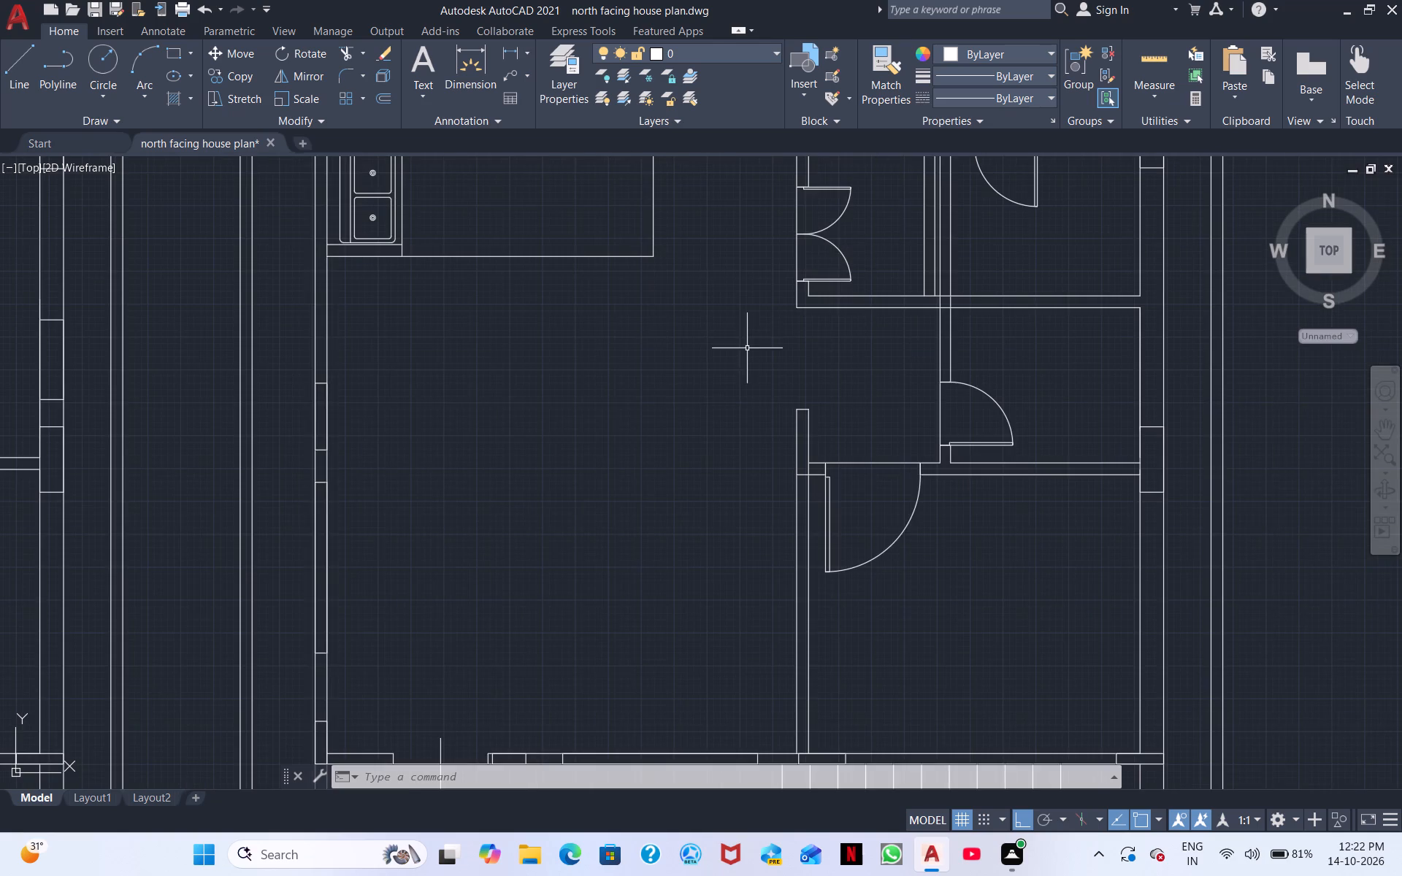
scroll(741, 353, down, 1)
middle_drag(738, 385, 643, 332)
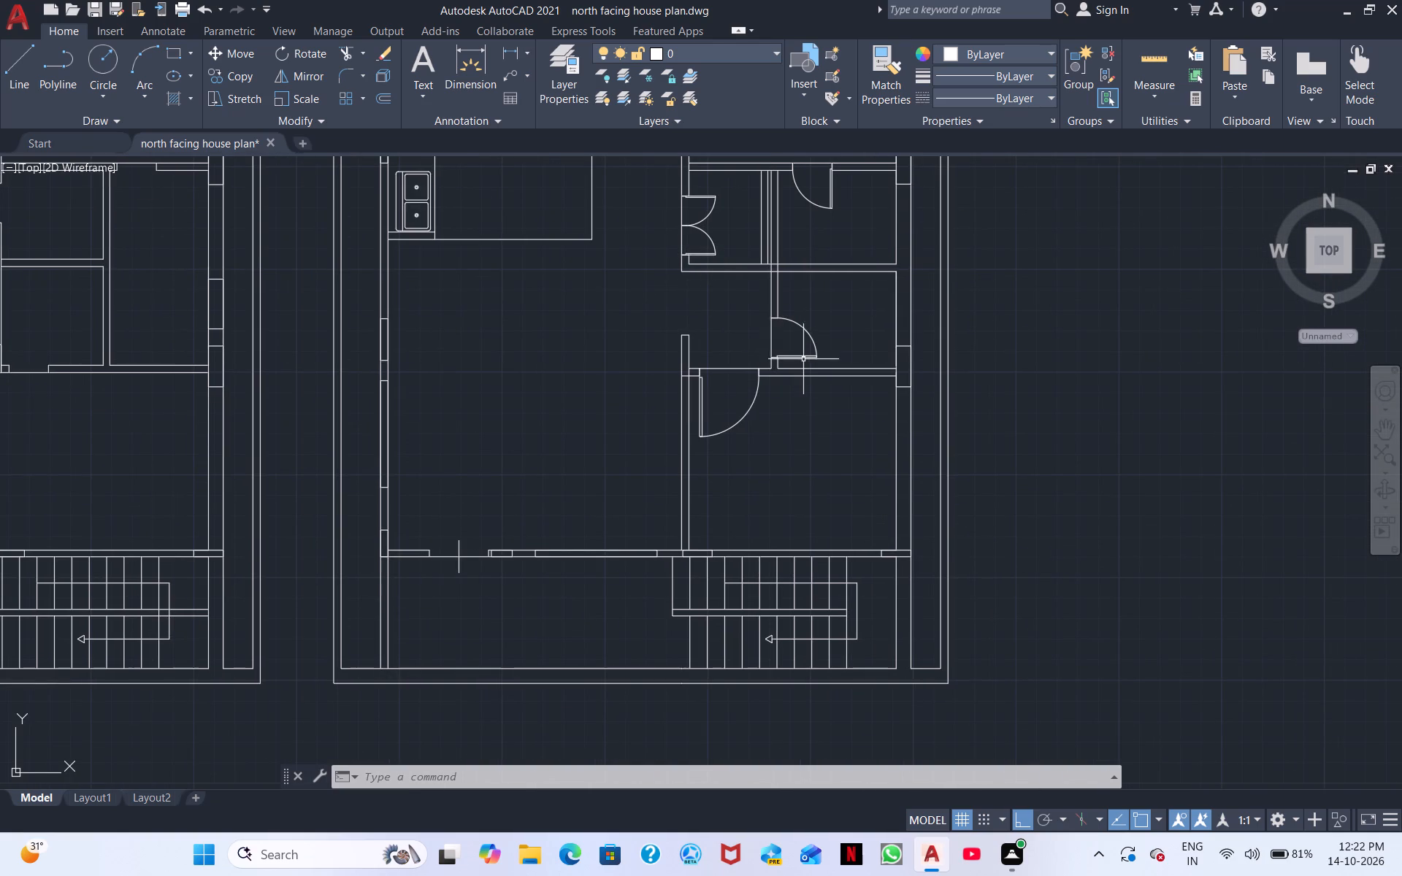
Copy the double door from the small room's west wall opening to open floor in the east plan's hall, near the south wall opening.
middle_drag(551, 437, 674, 466)
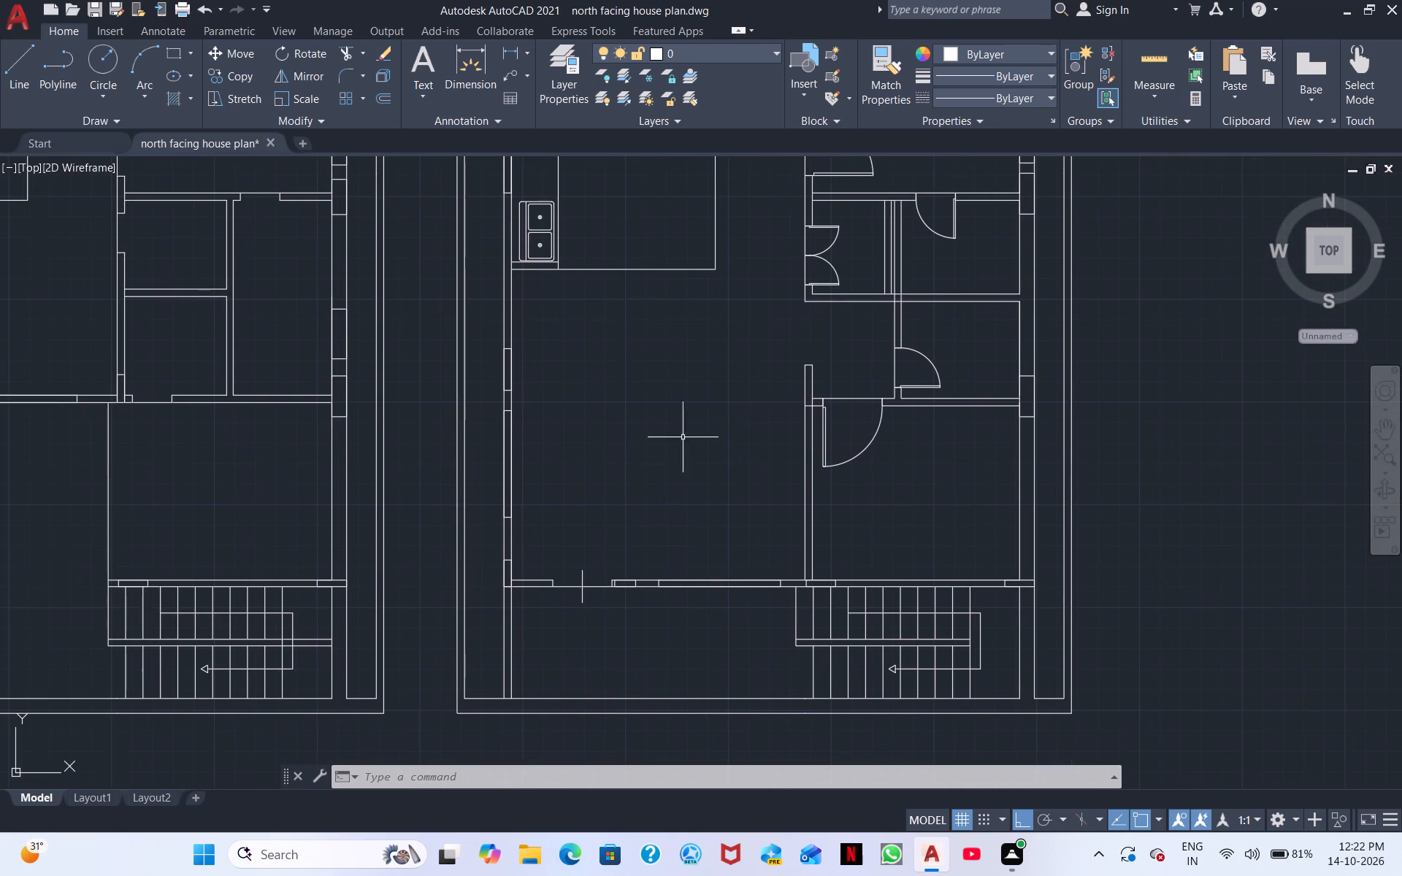
click(843, 285)
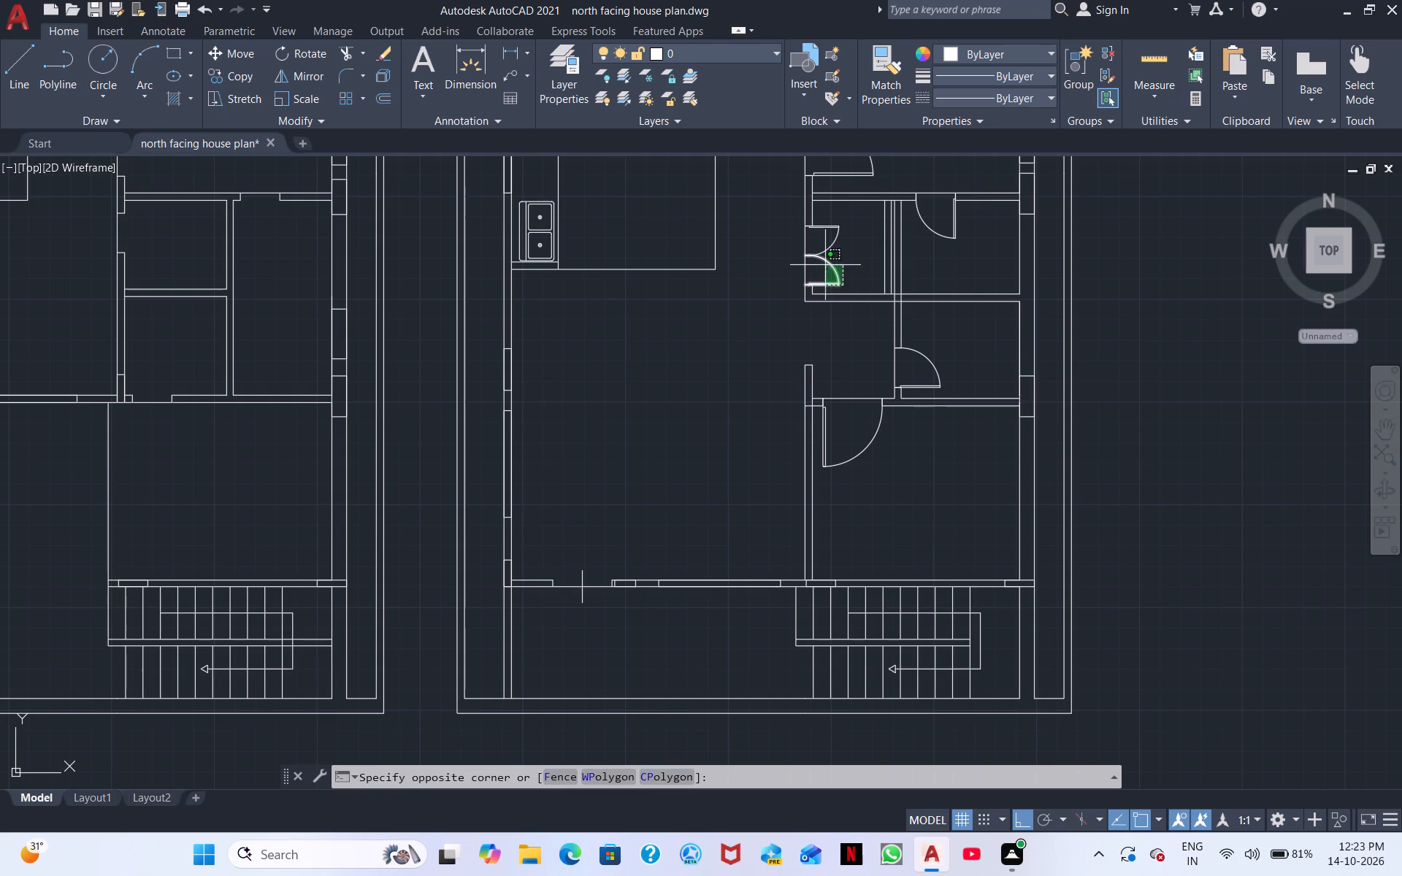
click(830, 217)
right_click(825, 220)
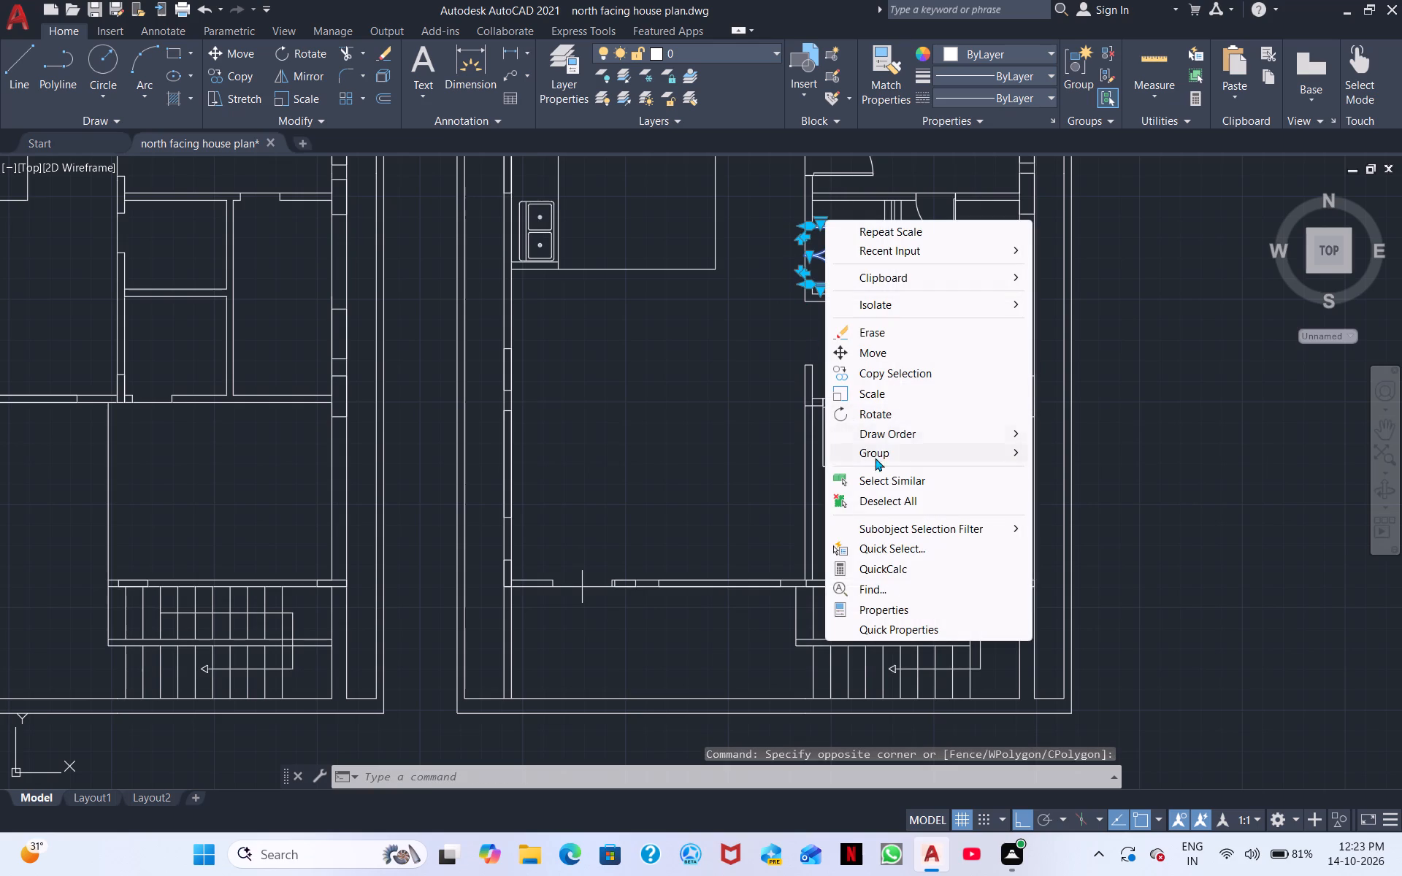
click(878, 374)
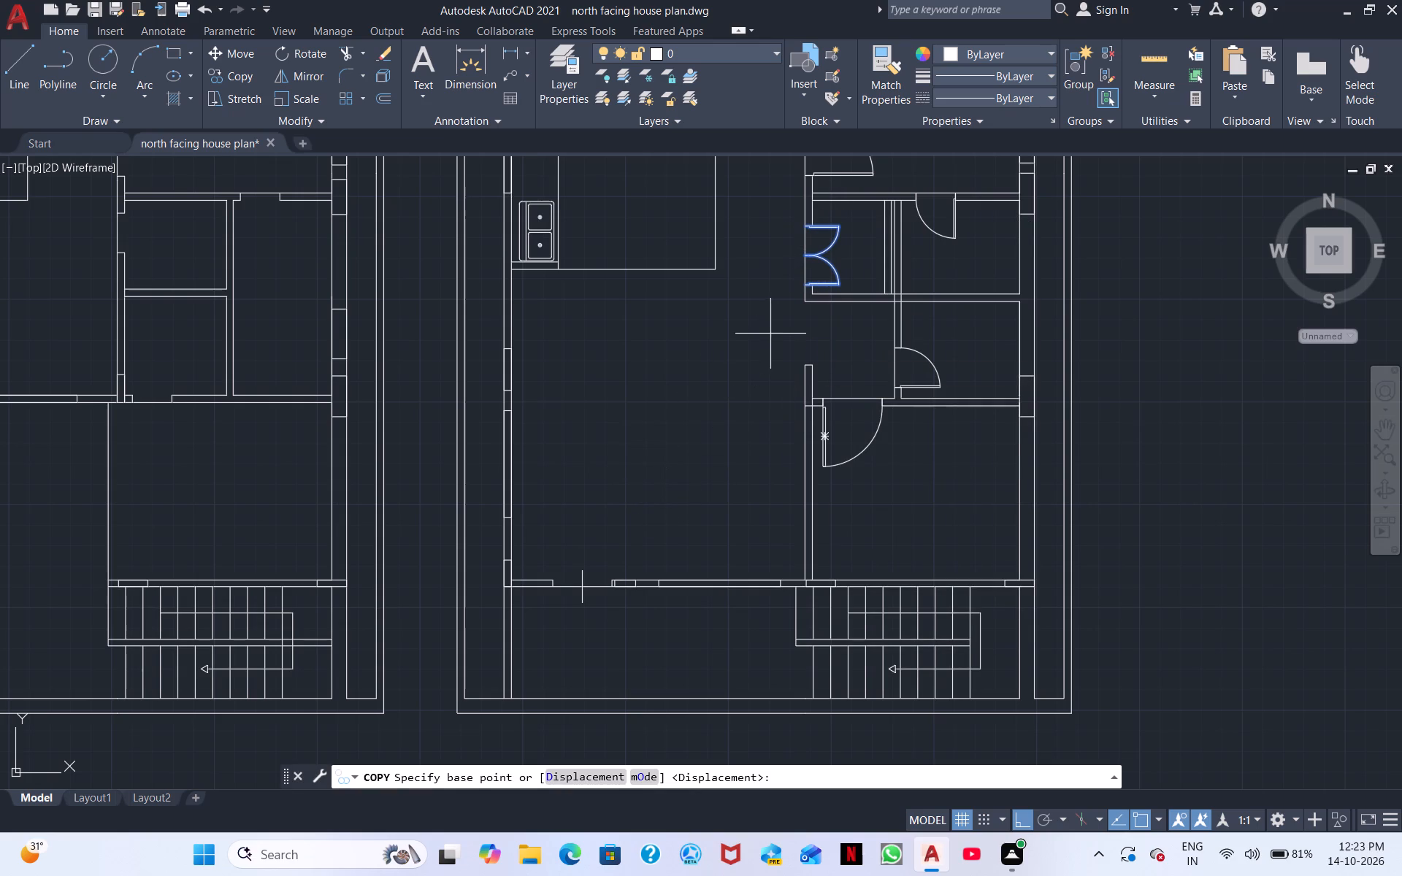
click(840, 287)
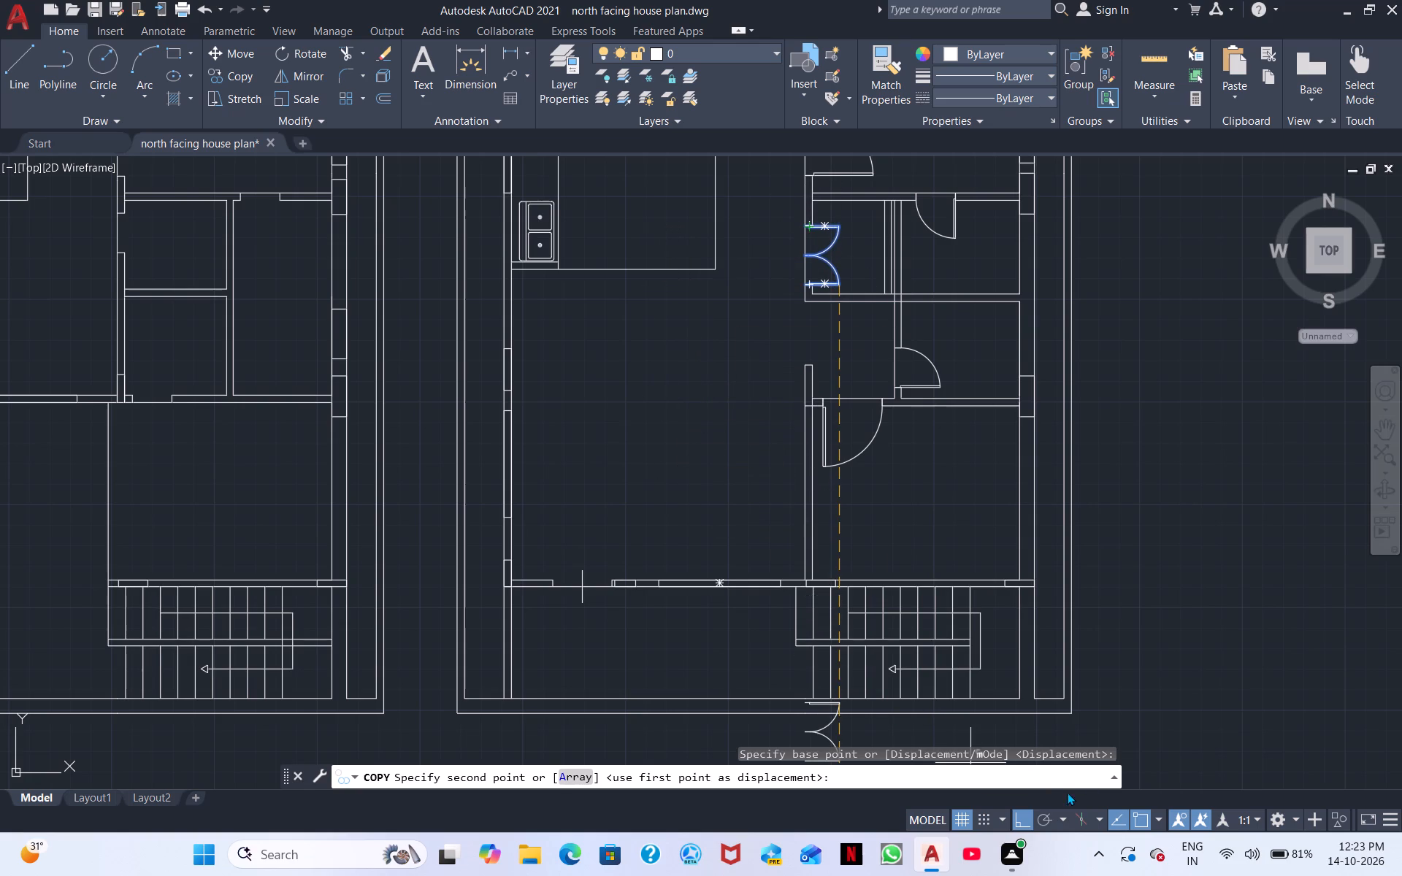
click(1023, 824)
click(648, 508)
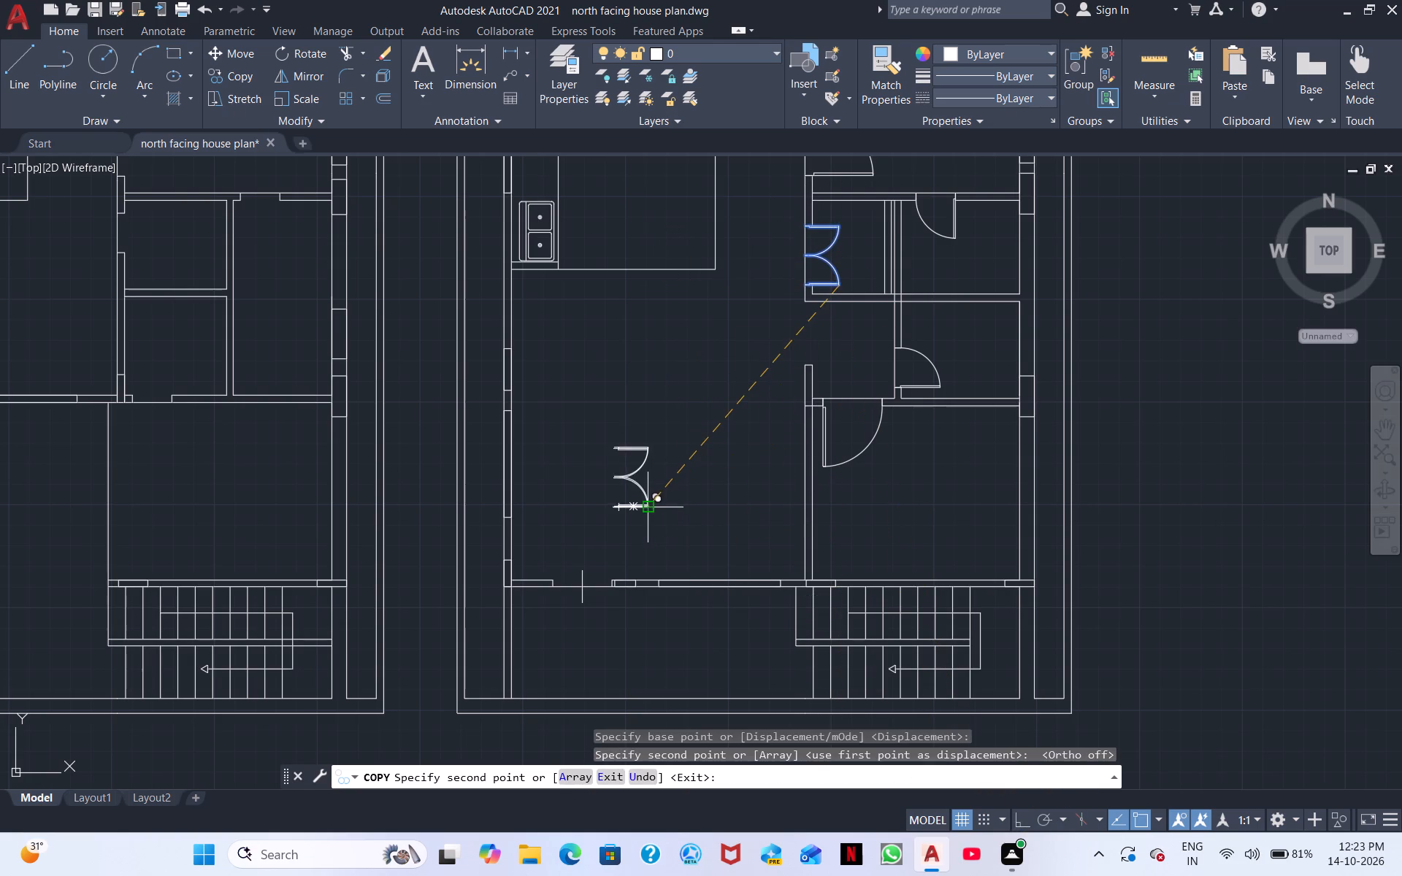
click(654, 531)
key(Escape)
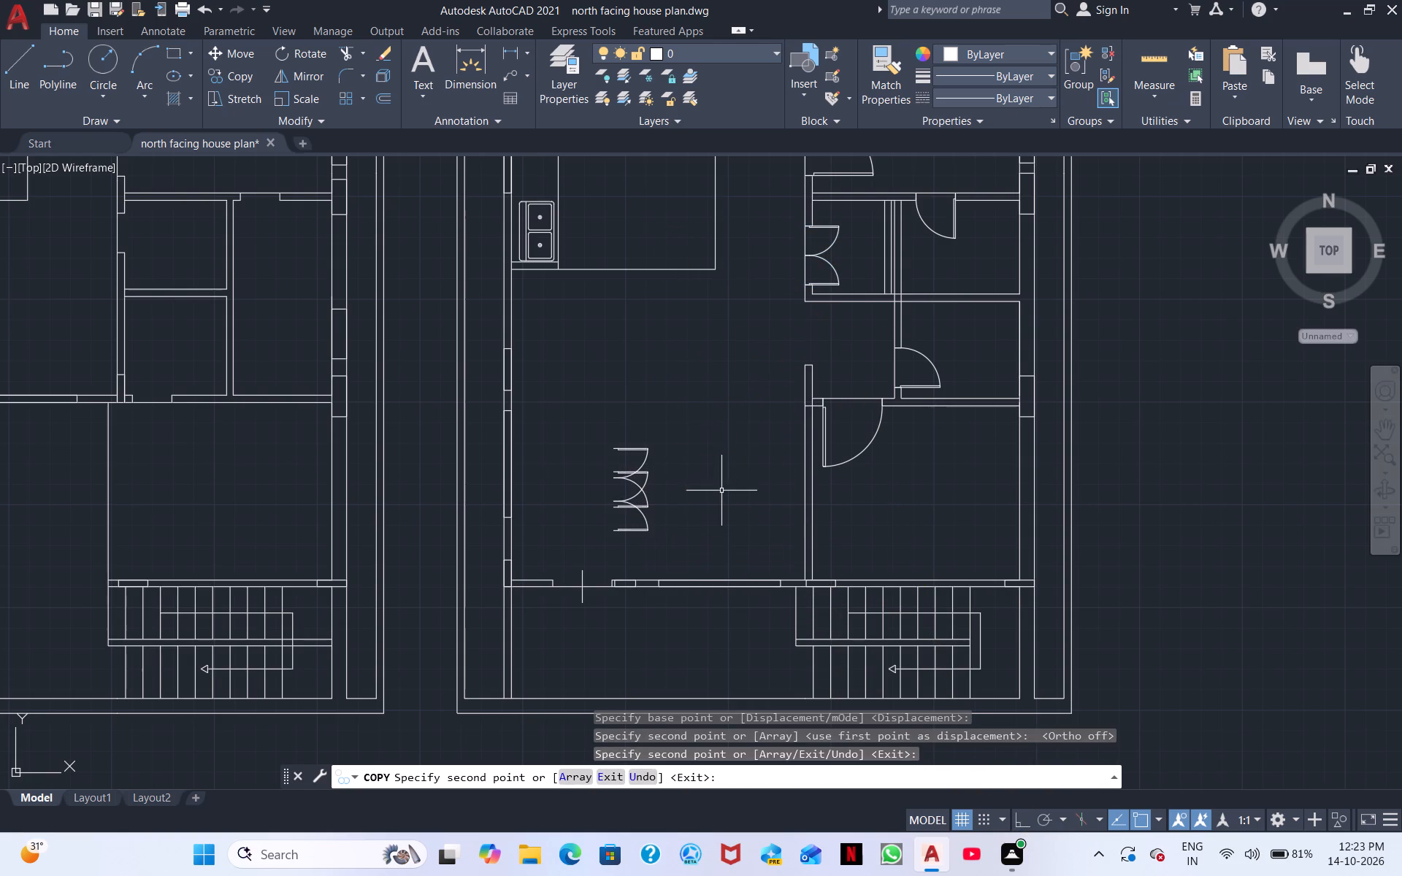
Erase the extra, more southerly of the two overlapping double door copies in the hall.
click(643, 526)
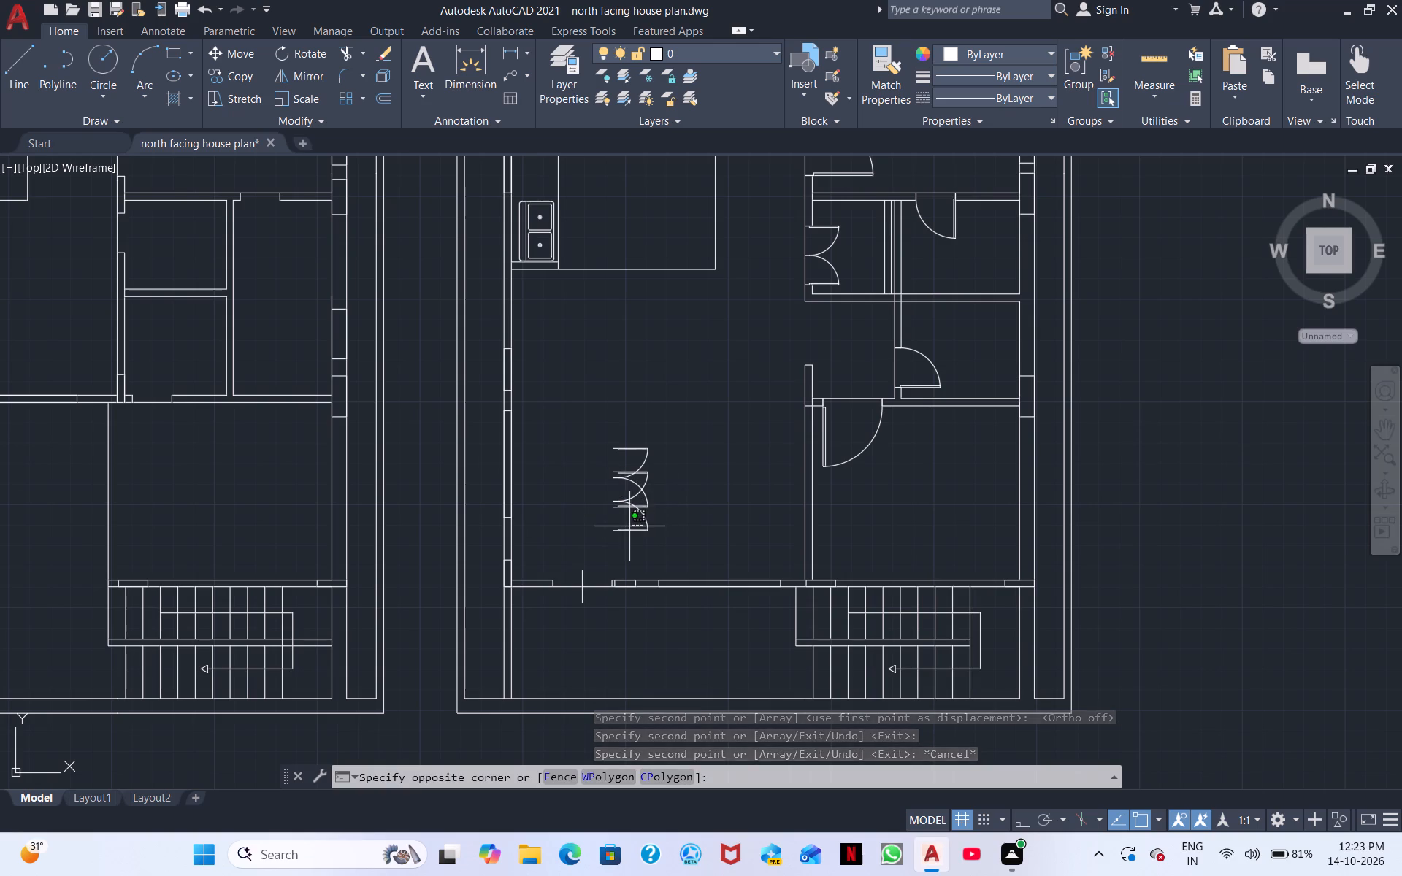
scroll(736, 517, up, 2)
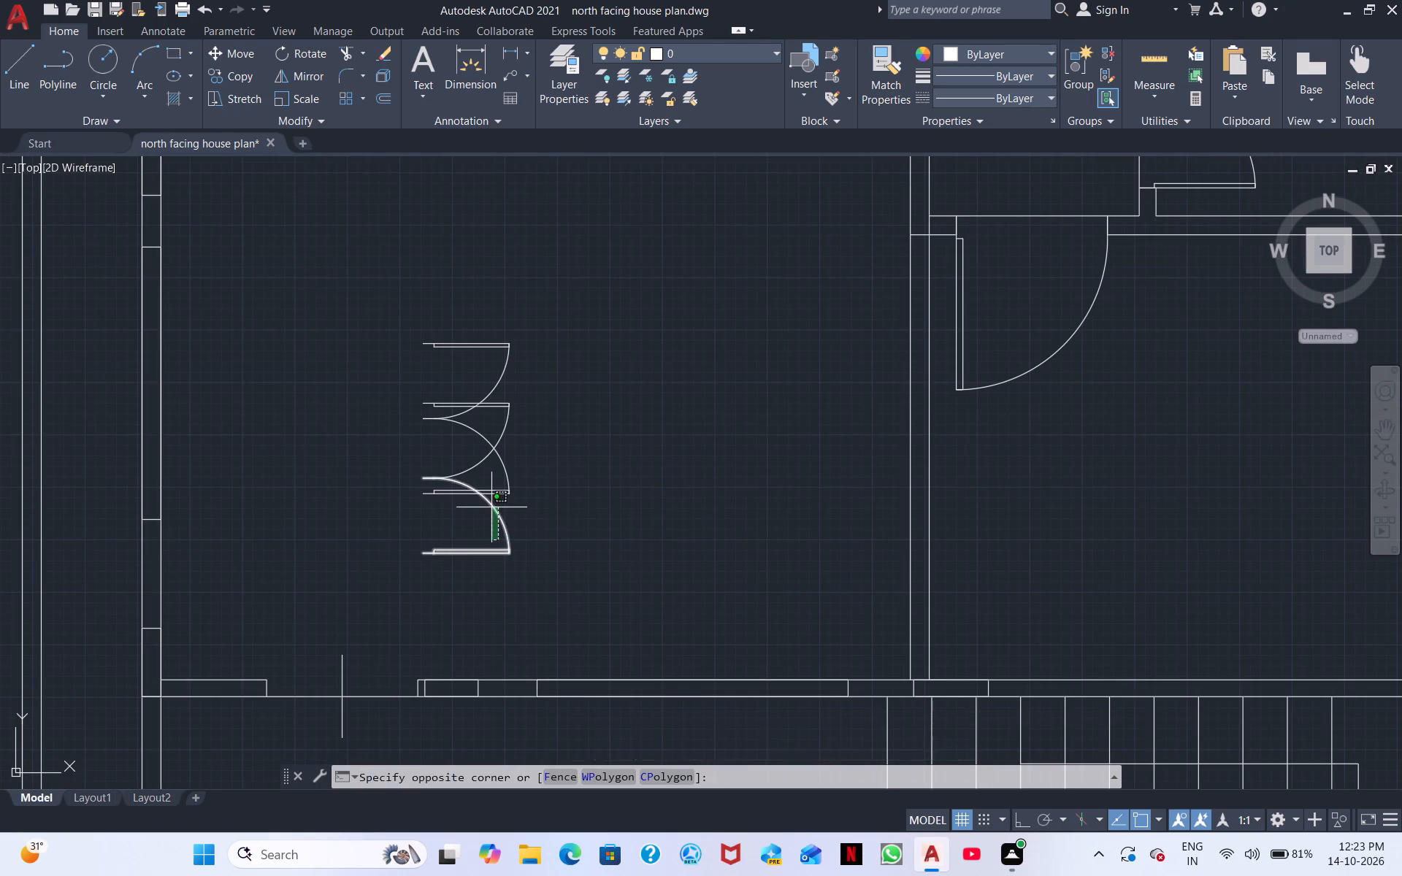
click(491, 507)
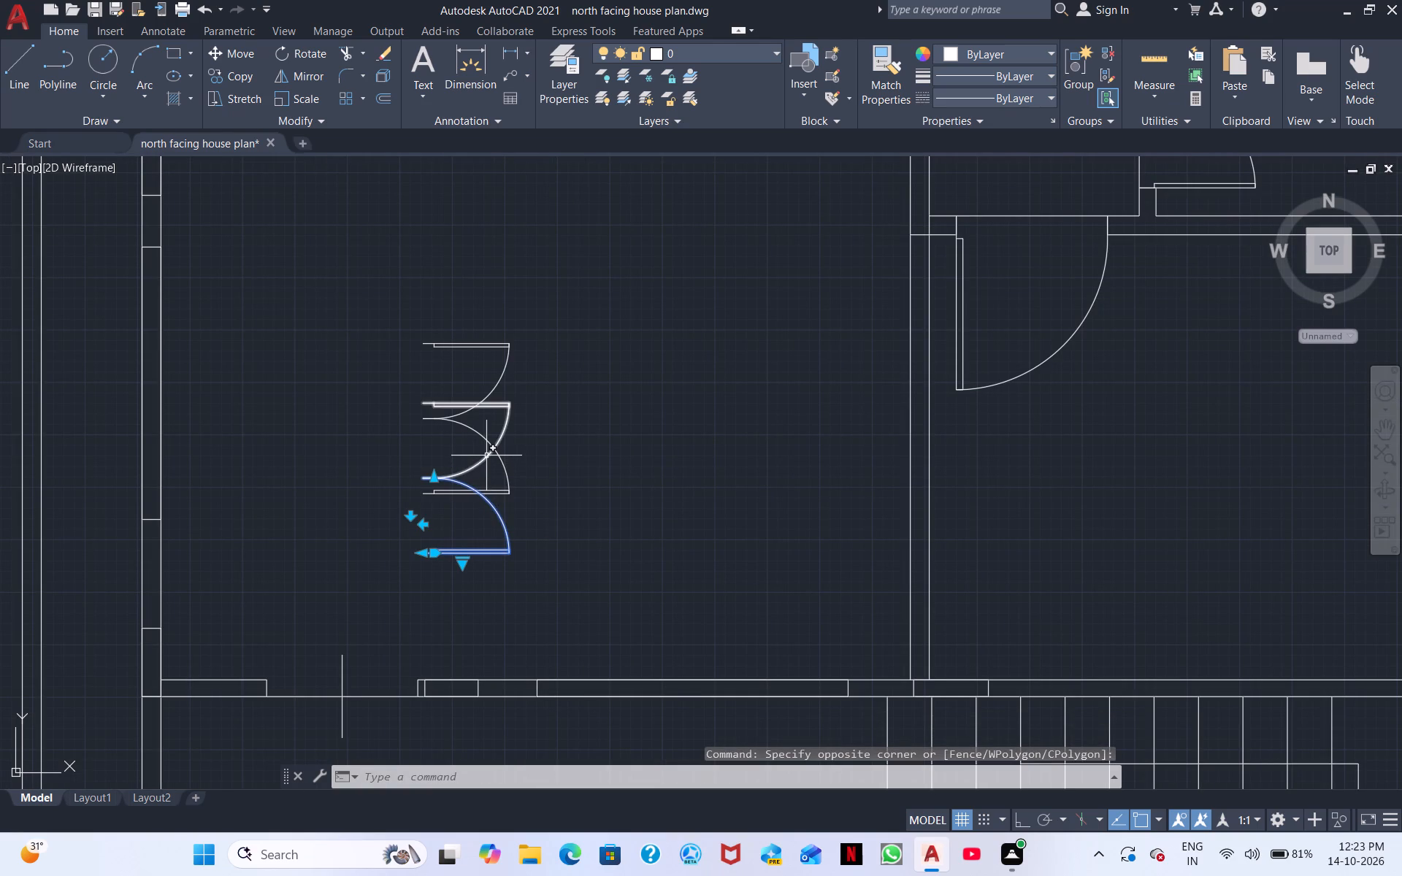
click(486, 455)
right_click(486, 455)
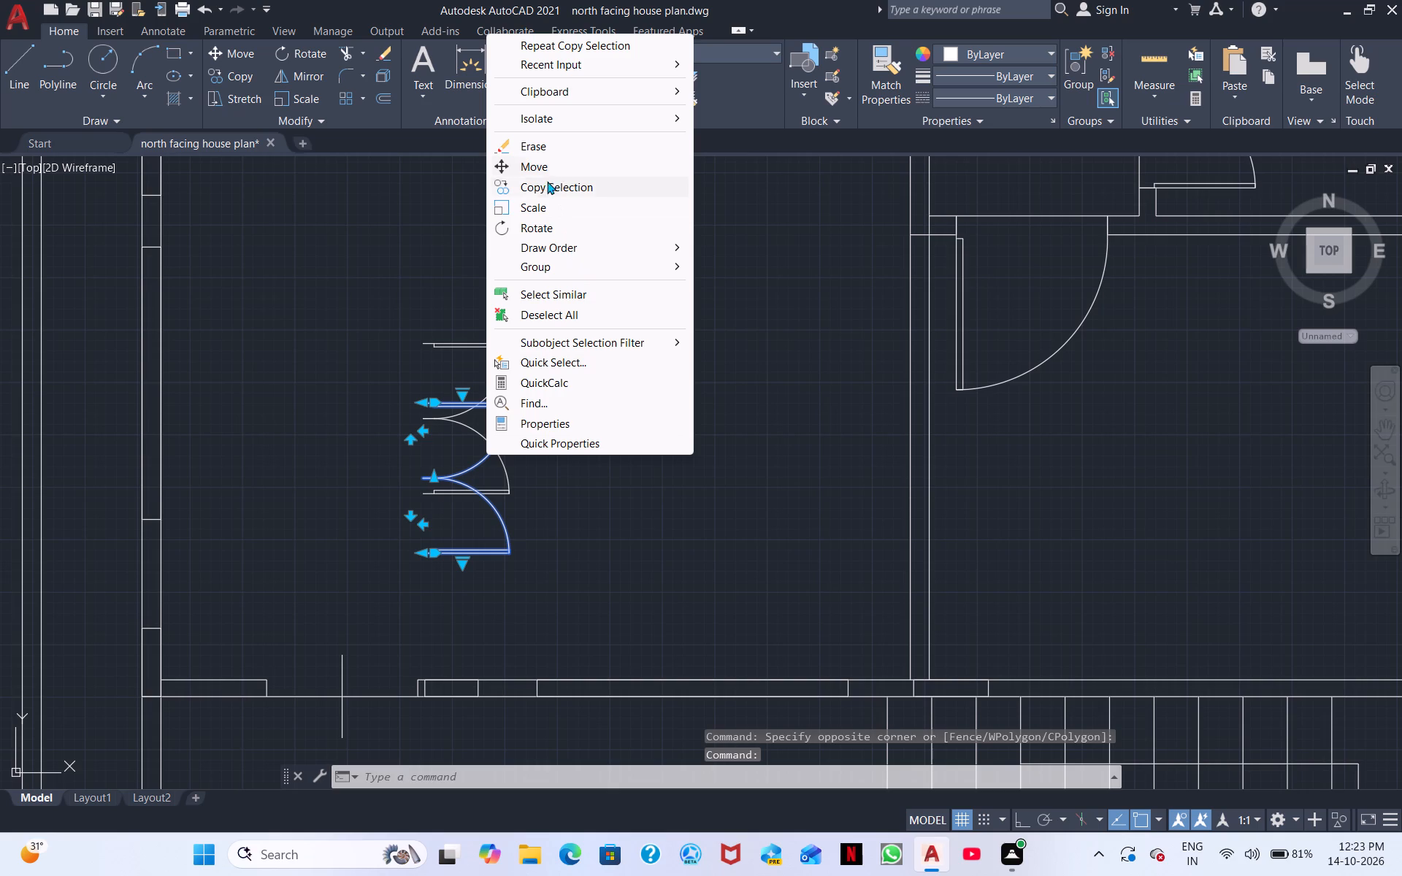
click(539, 150)
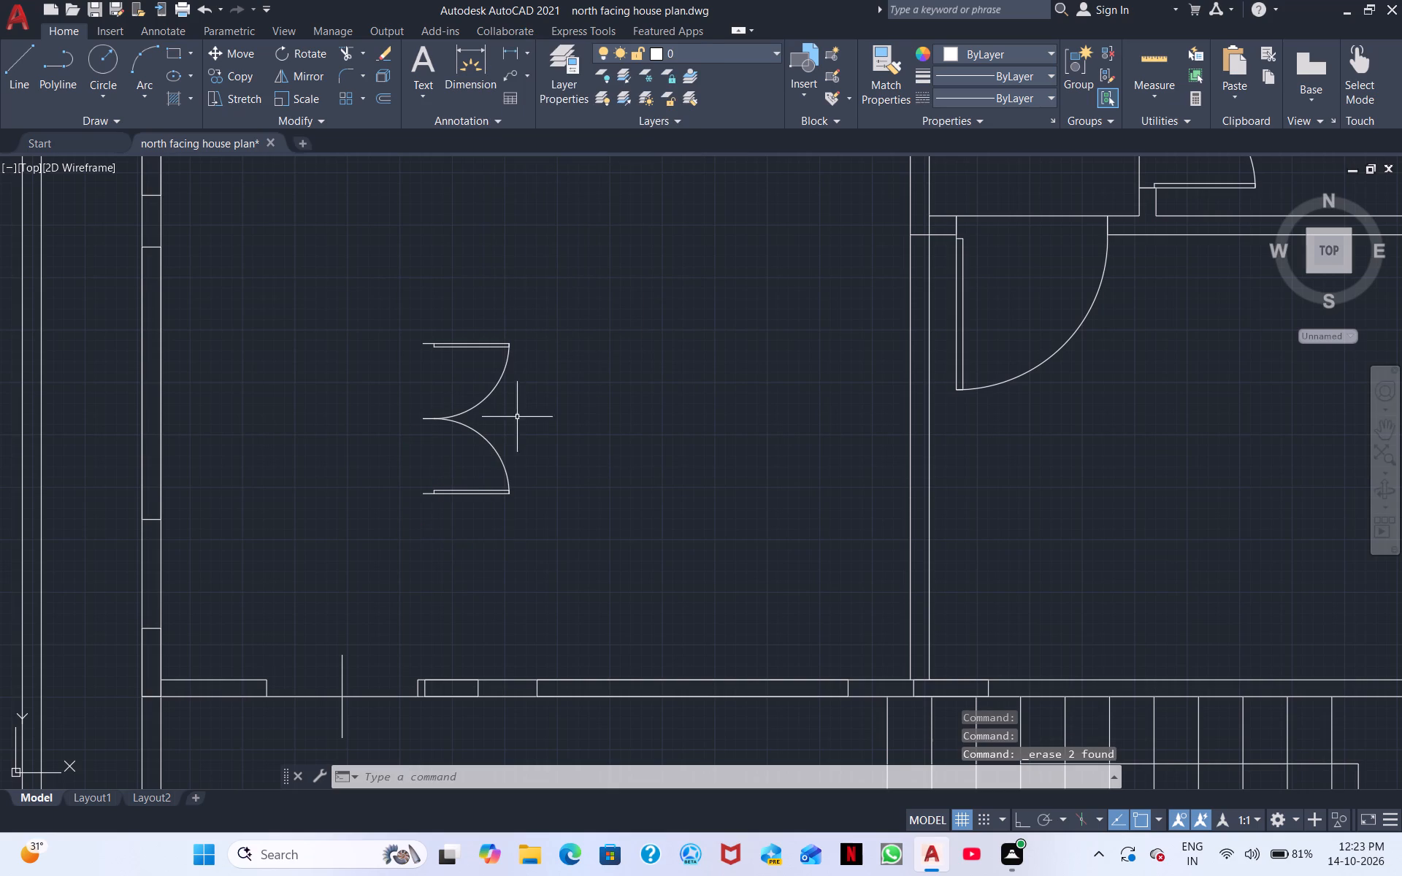
Rotate the remaining double door copy 90° about its southwest end so both leaves point north.
drag(532, 550, 516, 527)
click(399, 307)
right_drag(399, 307, 397, 314)
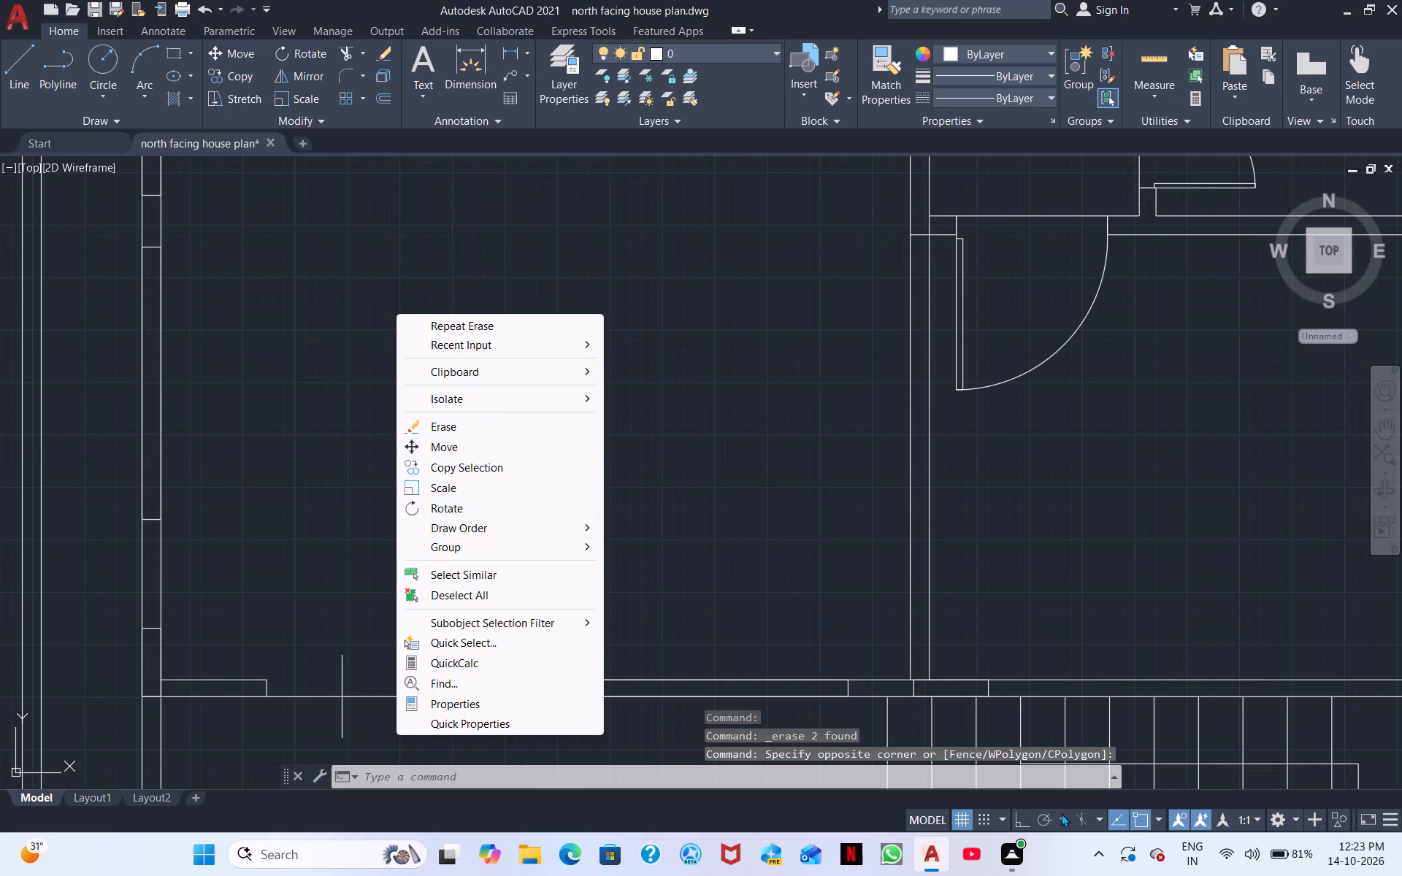
click(1025, 814)
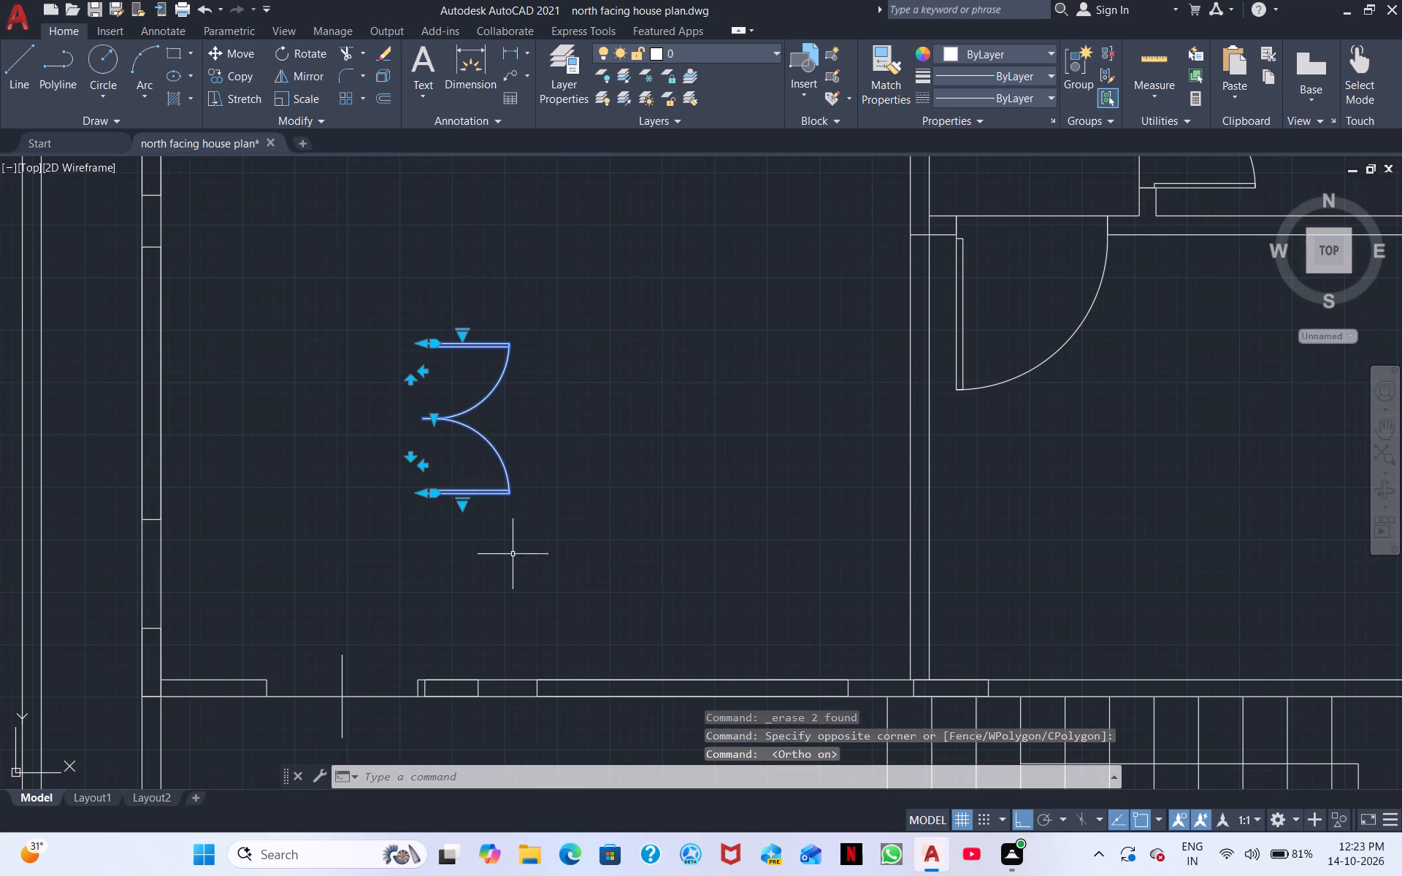
right_click(513, 556)
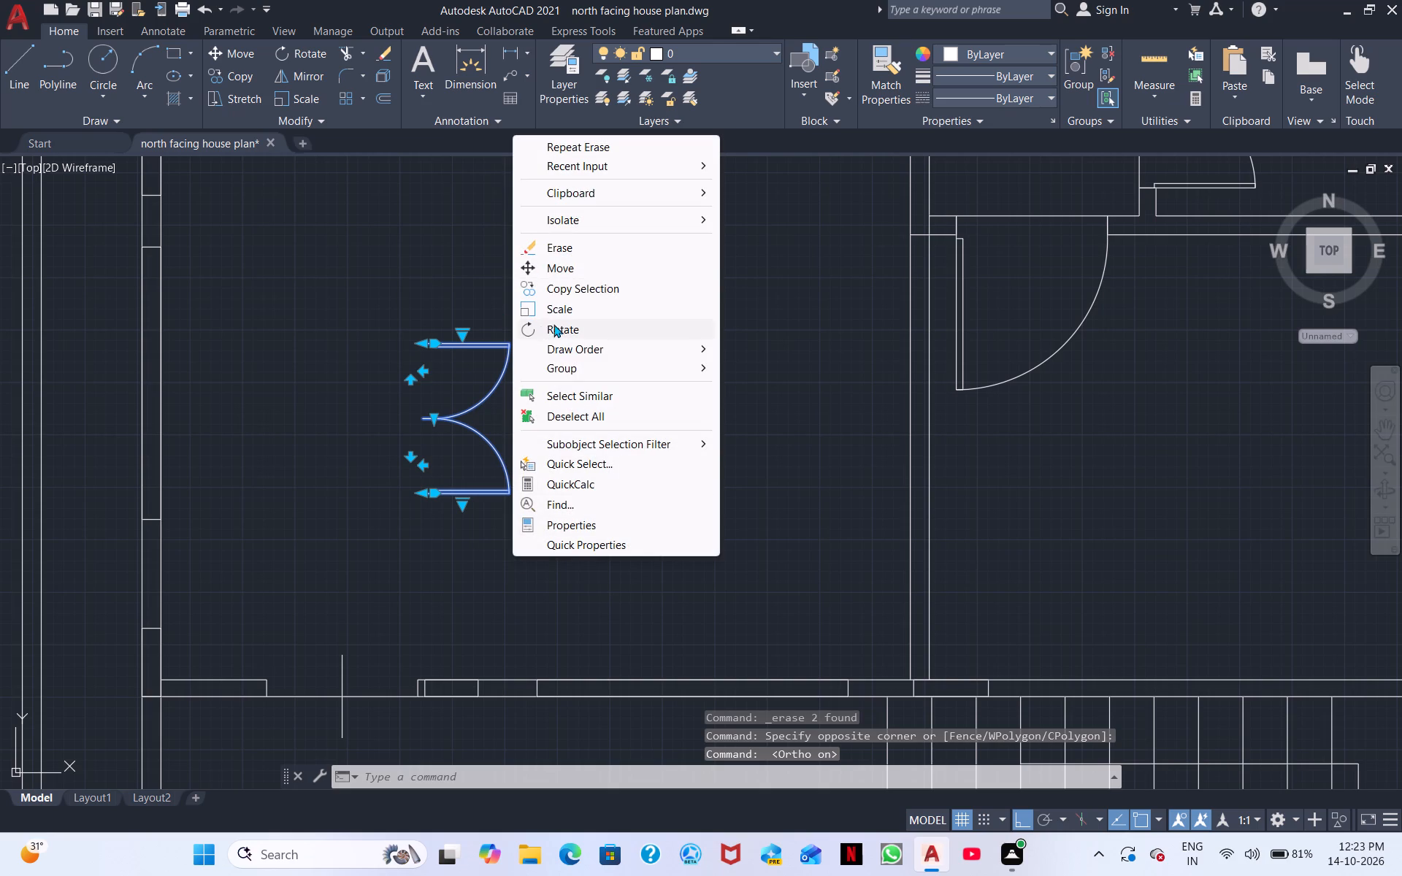
click(556, 322)
click(421, 492)
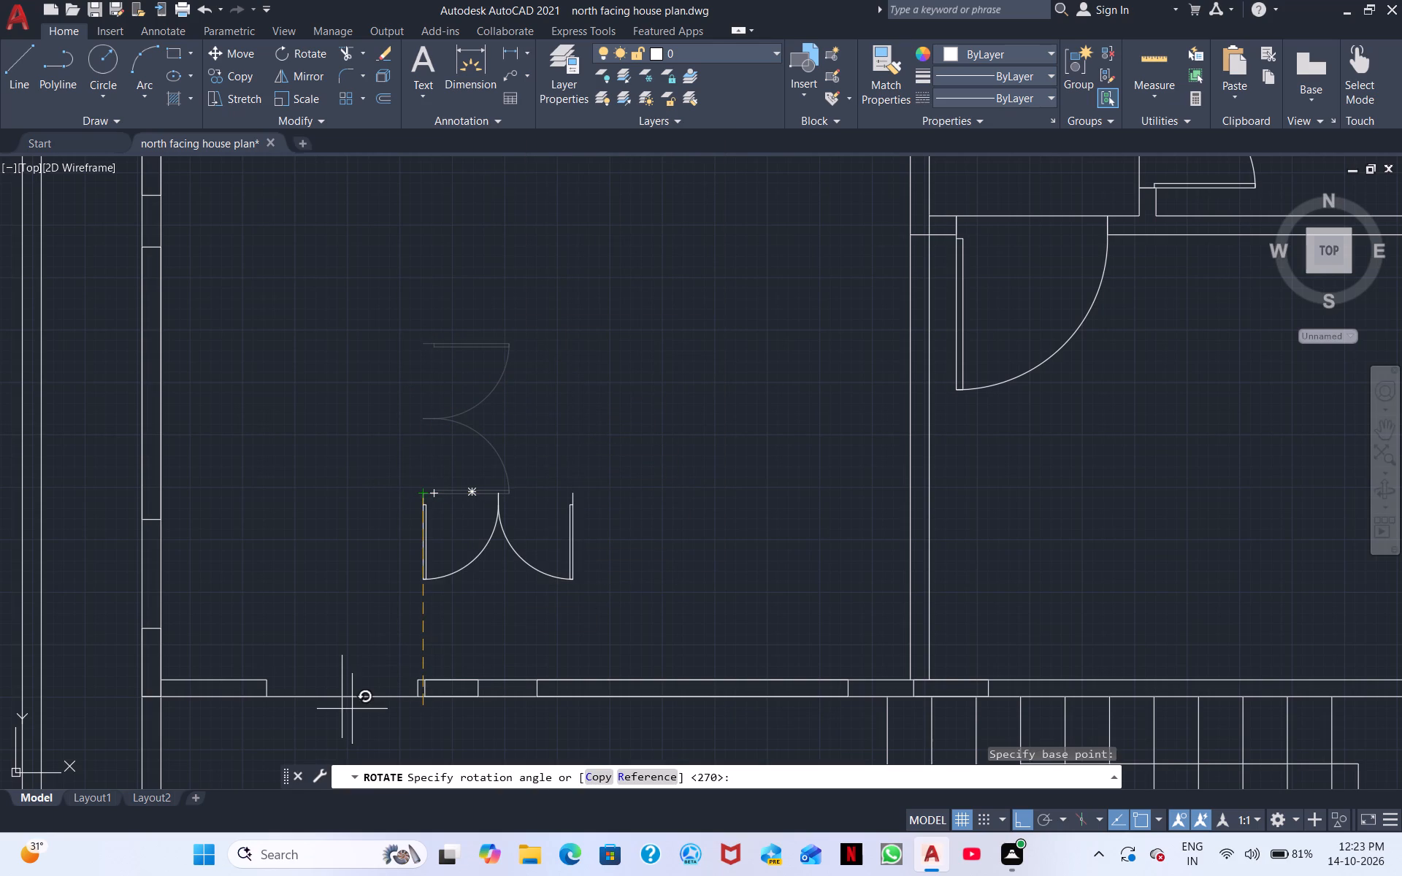
click(461, 213)
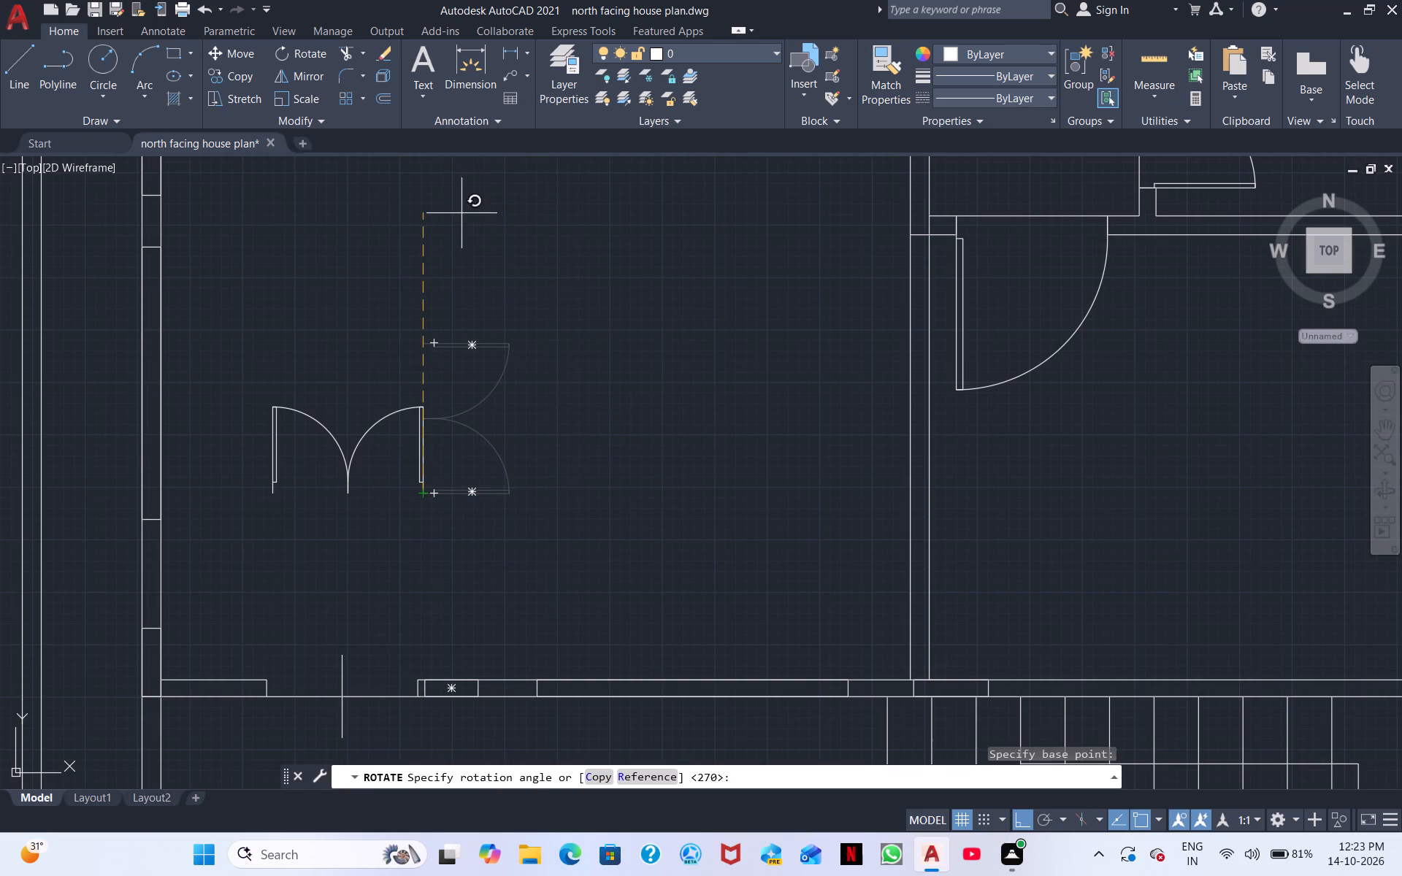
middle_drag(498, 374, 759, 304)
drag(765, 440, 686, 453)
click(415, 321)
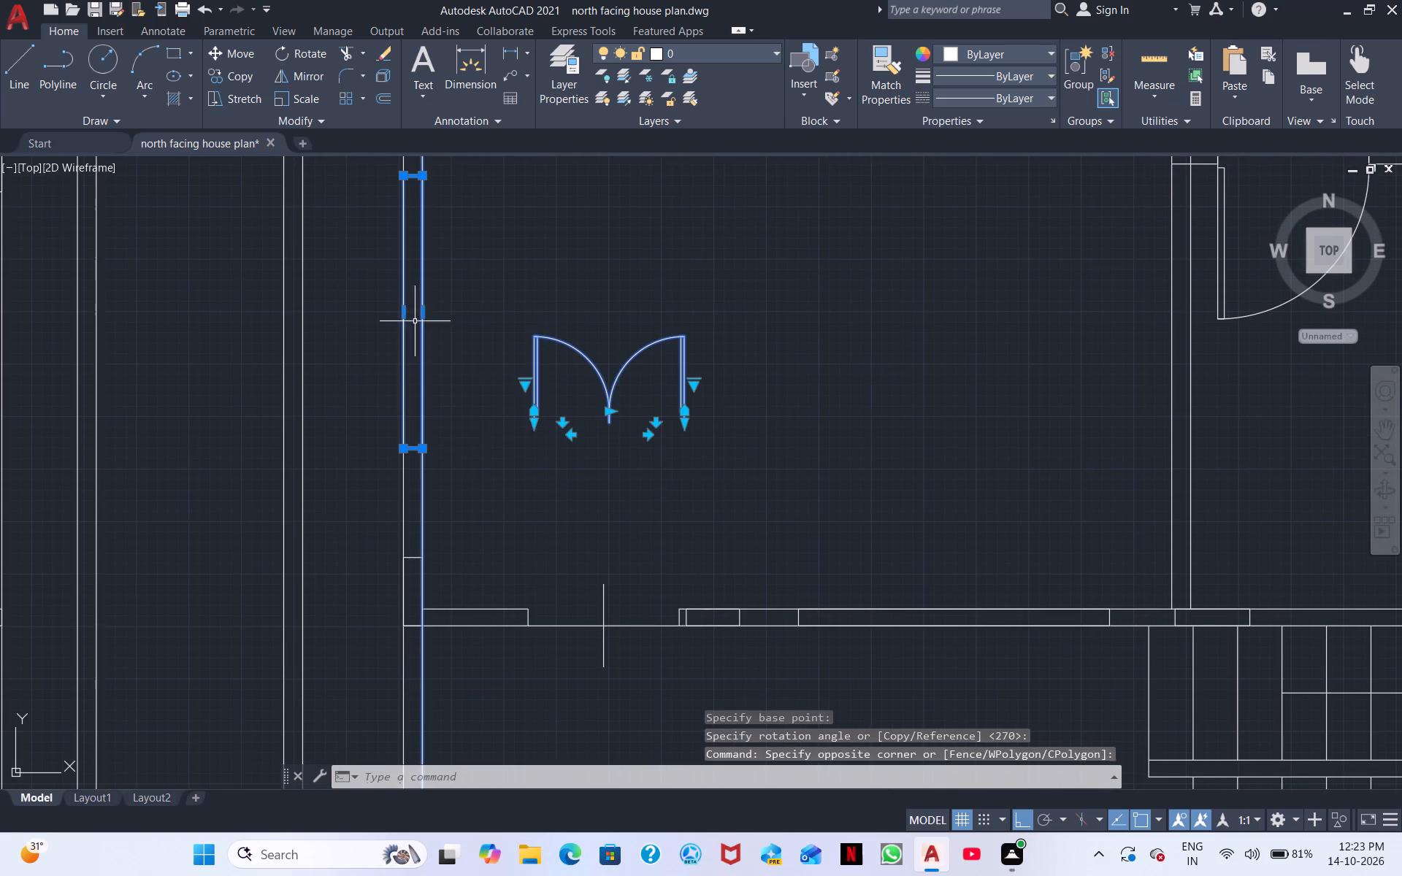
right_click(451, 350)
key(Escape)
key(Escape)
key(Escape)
Move the rotated double door from its southeast end to the east jamb's south corner of the opening in the hall's south wall.
drag(652, 491, 598, 451)
click(514, 318)
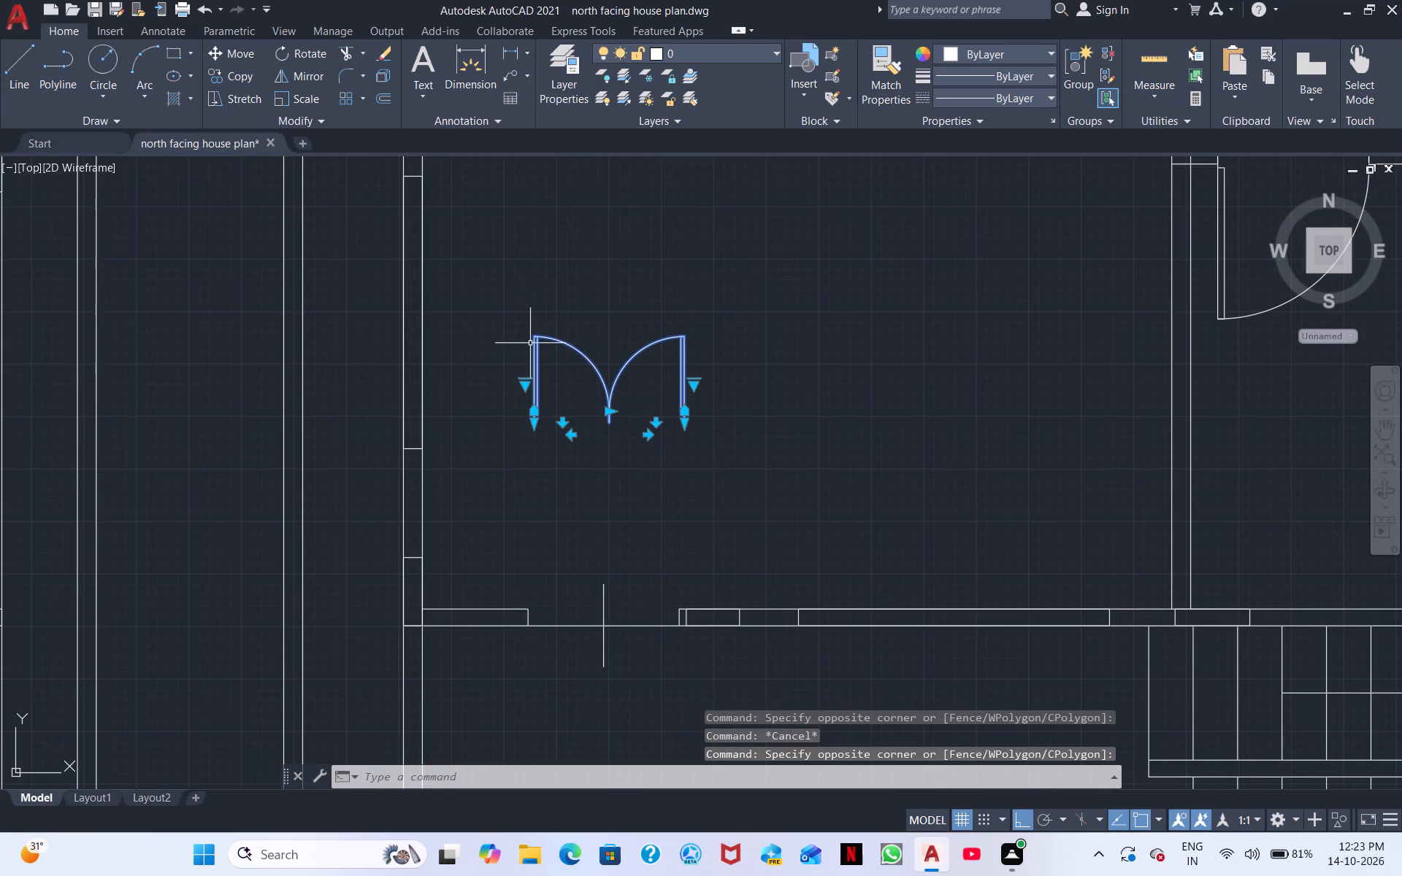
right_click(532, 345)
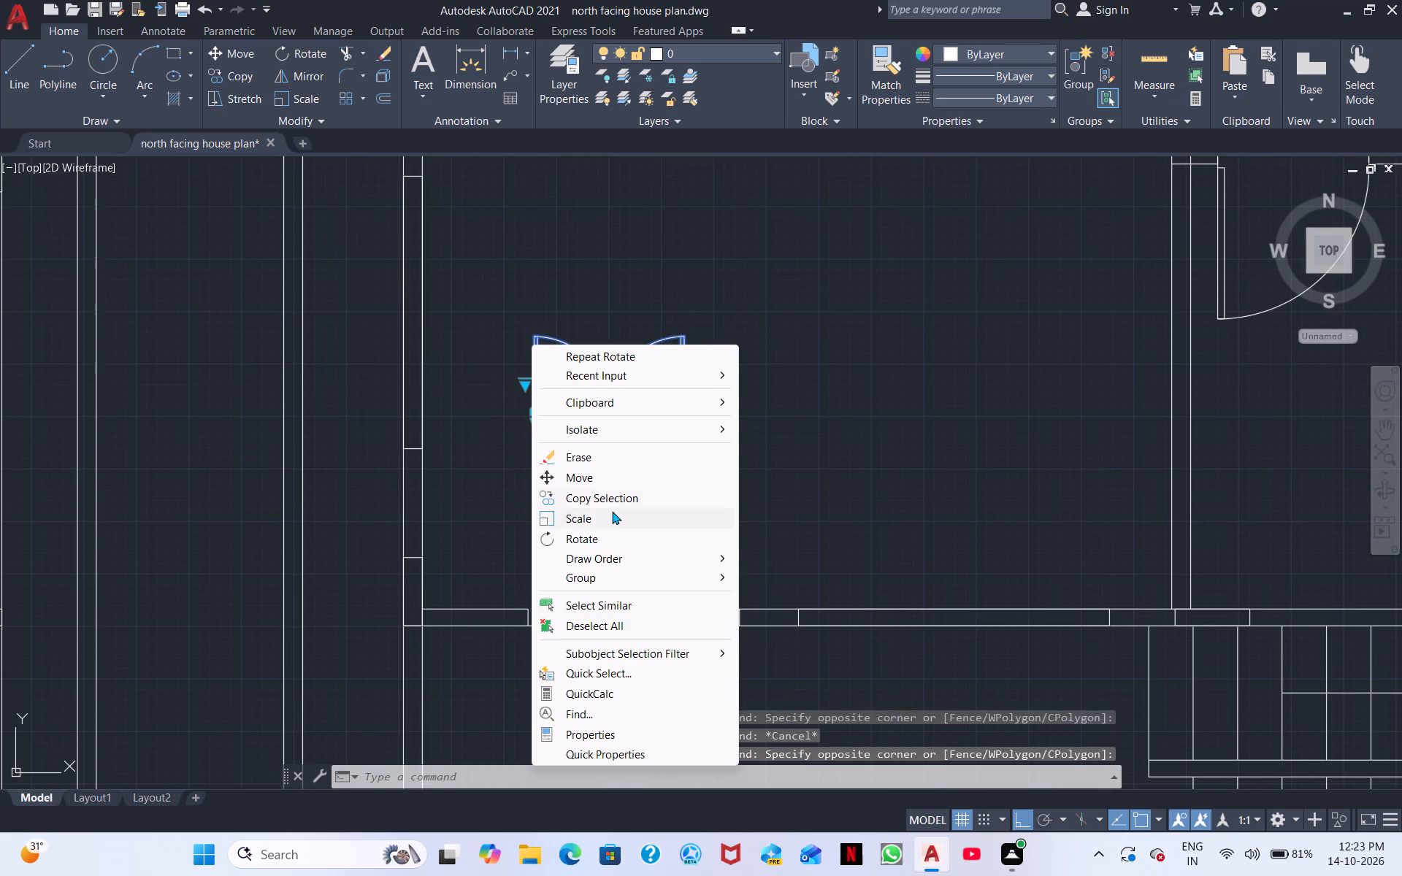
click(612, 479)
scroll(667, 421, up, 3)
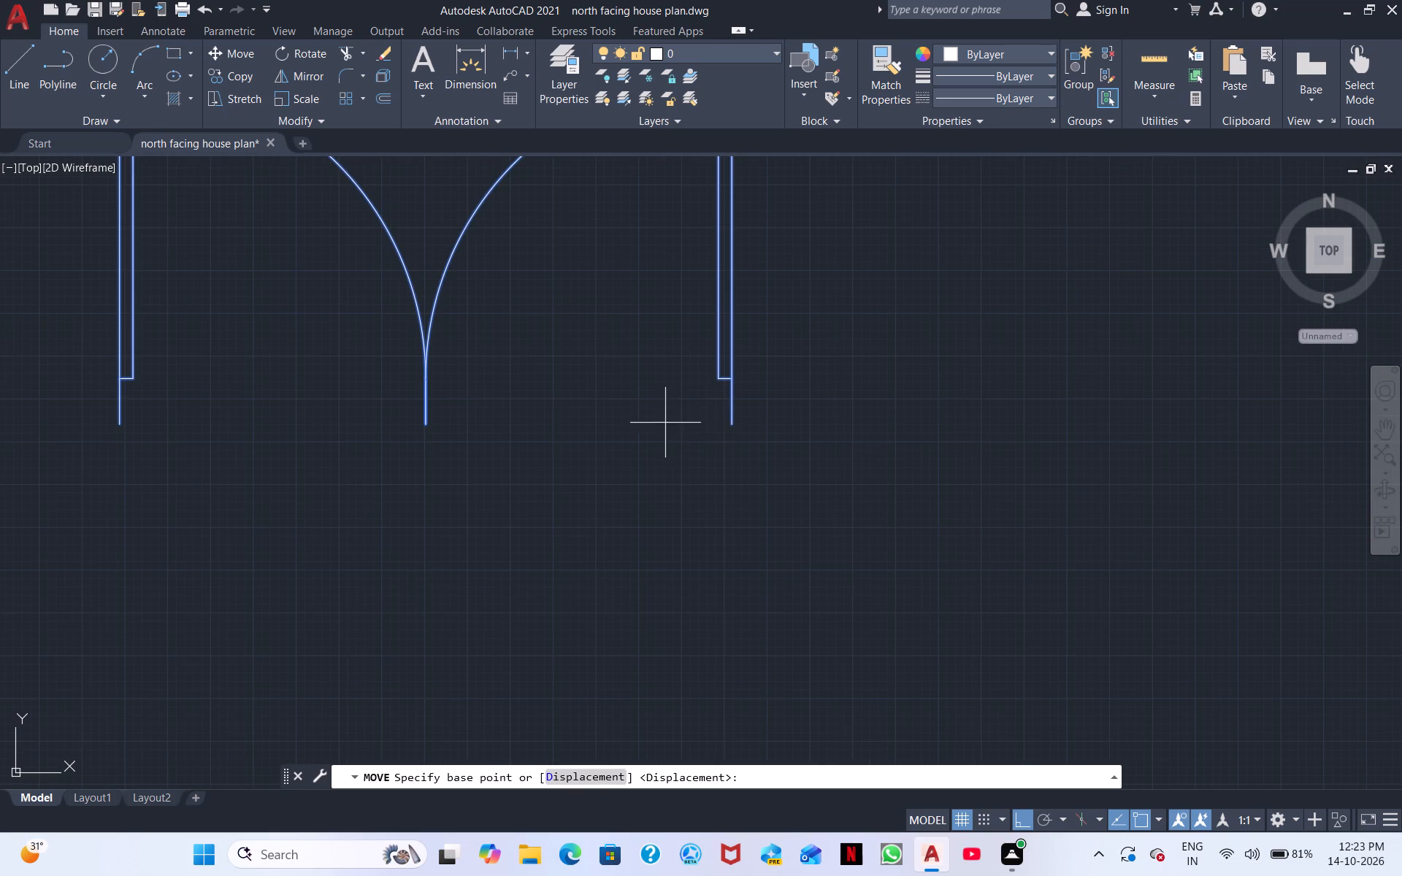
click(728, 429)
middle_drag(777, 677, 657, 251)
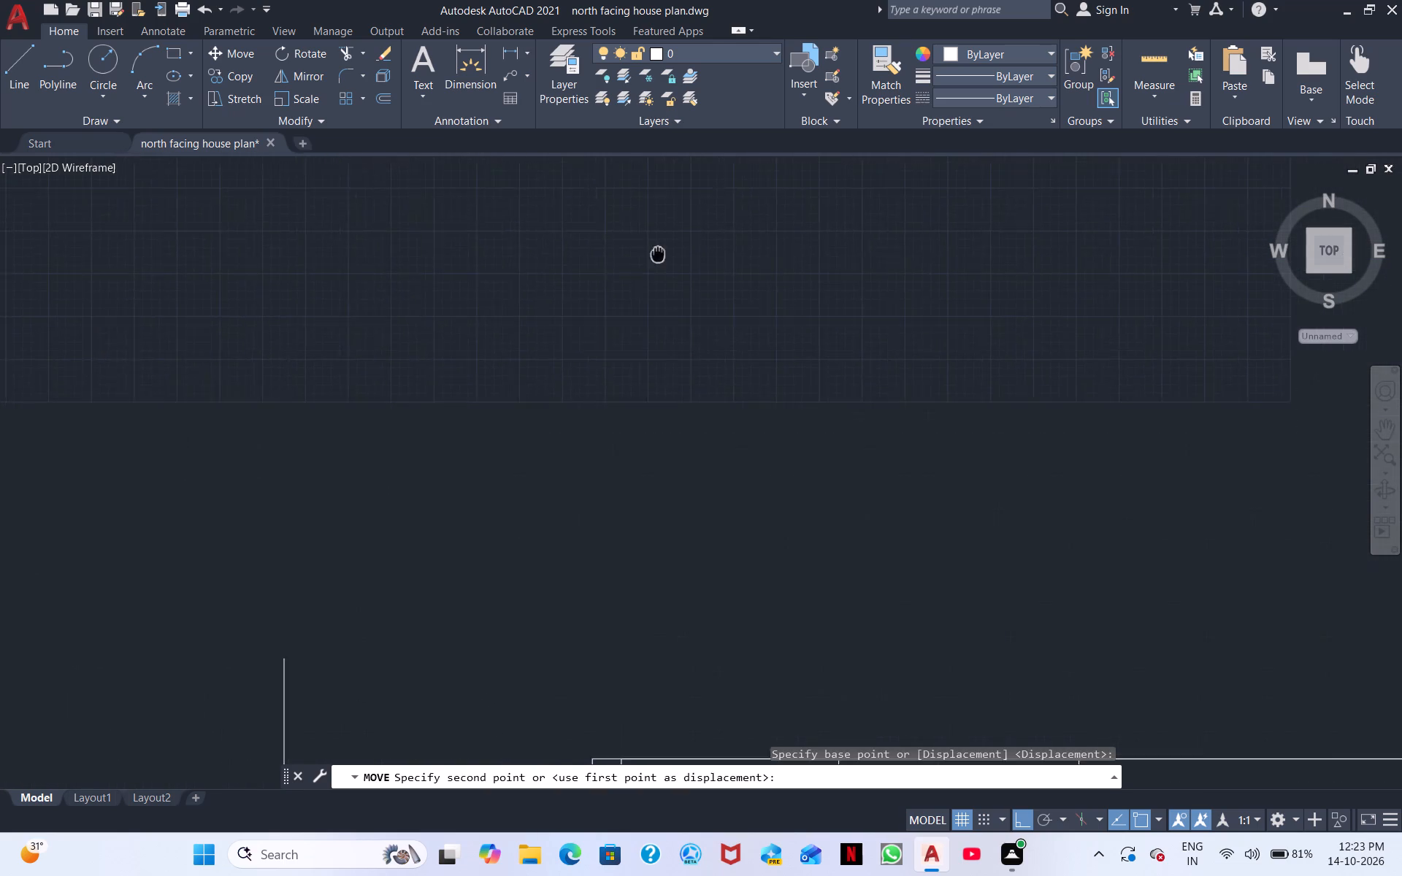
middle_drag(657, 251, 656, 247)
middle_drag(665, 520, 653, 156)
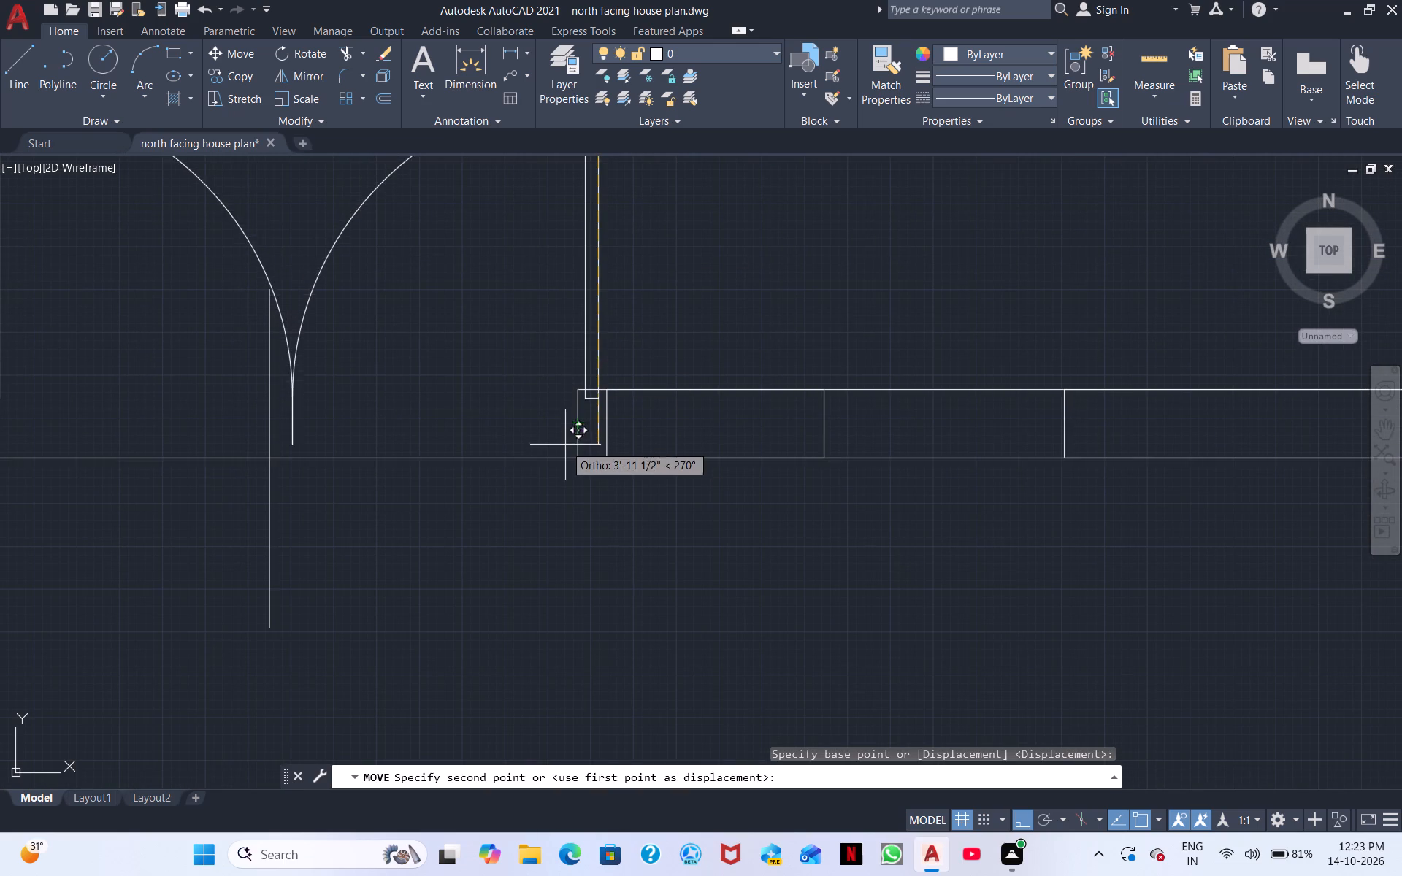
scroll(576, 458, up, 3)
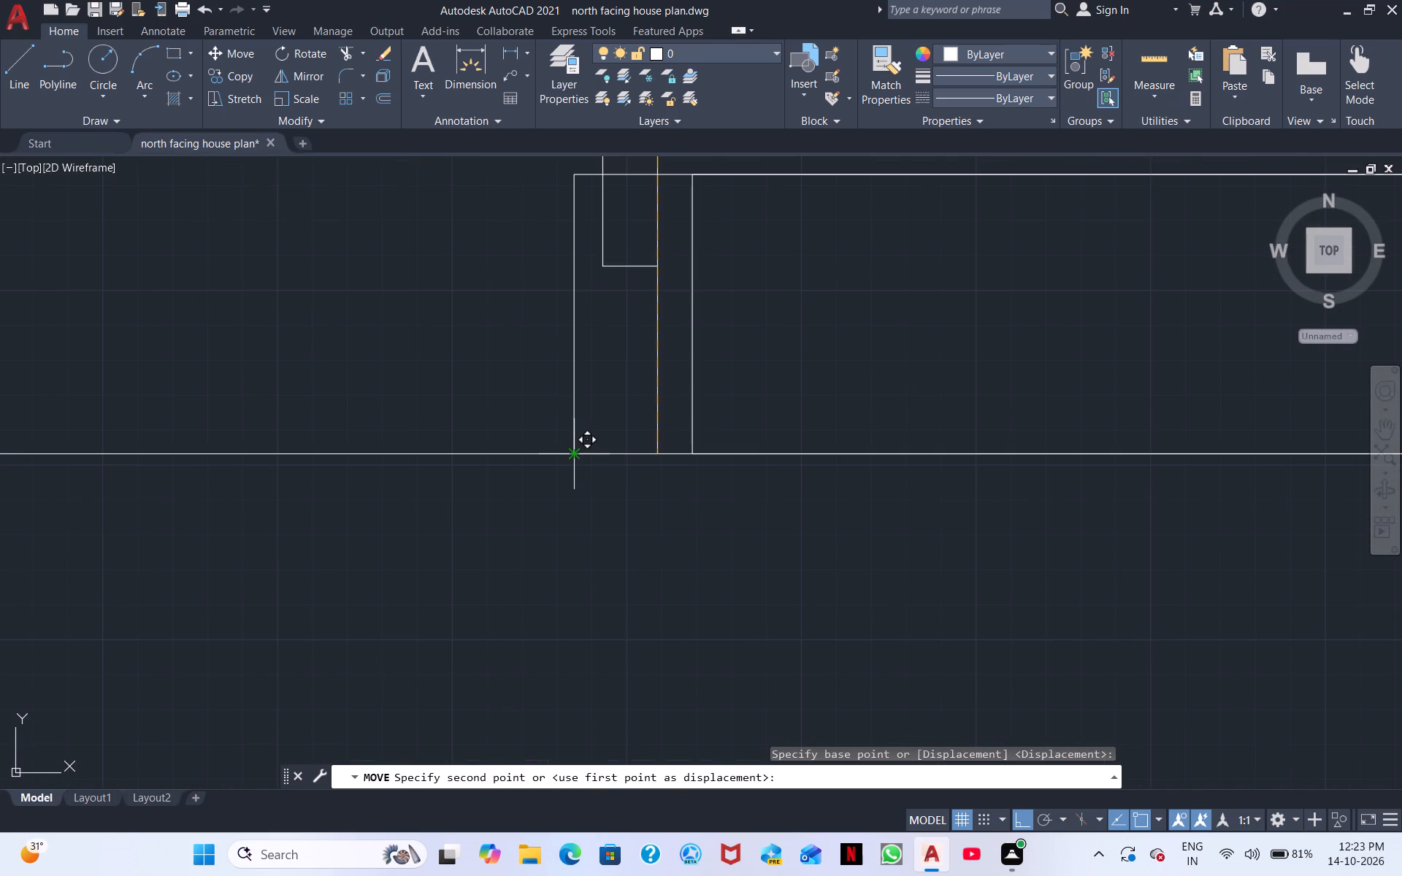
click(576, 453)
Move the double door from its leaves' meeting point to where the opening's vertical centre line crosses the wall's south line.
scroll(575, 465, down, 3)
middle_drag(405, 577, 788, 458)
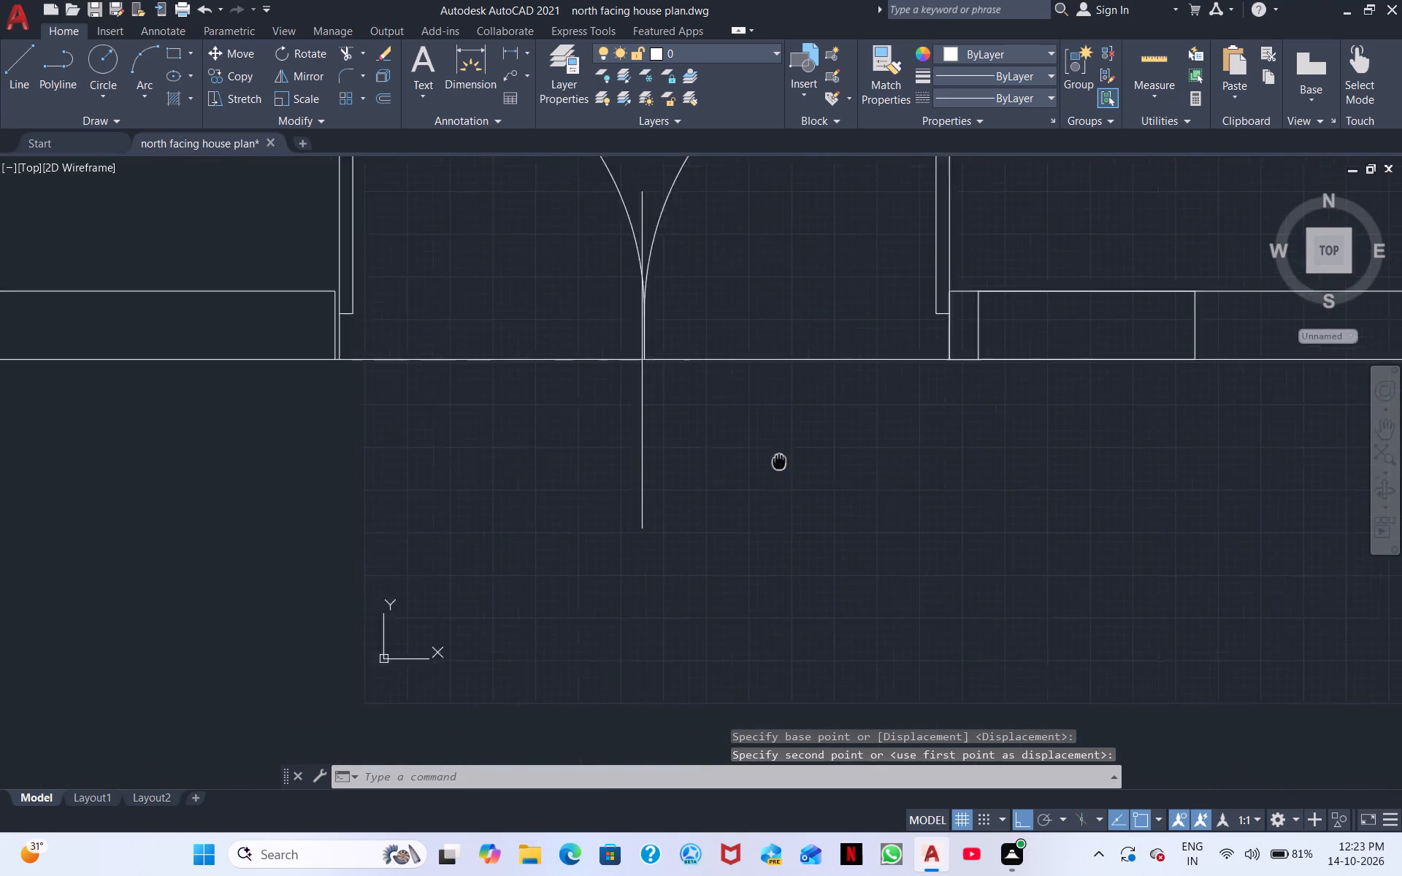
middle_drag(788, 458, 922, 442)
scroll(922, 442, down, 1)
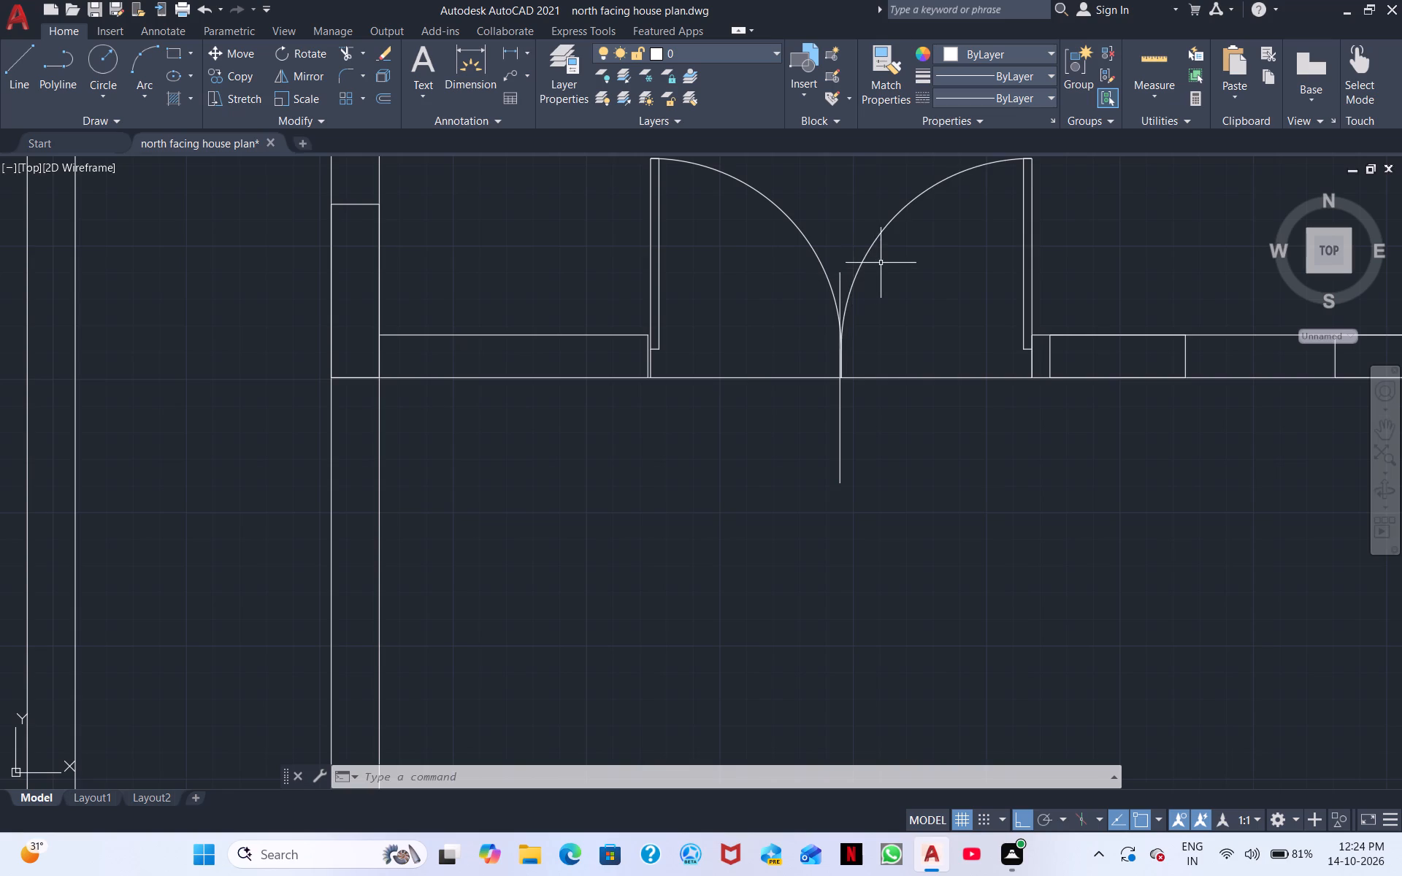
drag(881, 262, 865, 257)
click(787, 218)
right_click(787, 218)
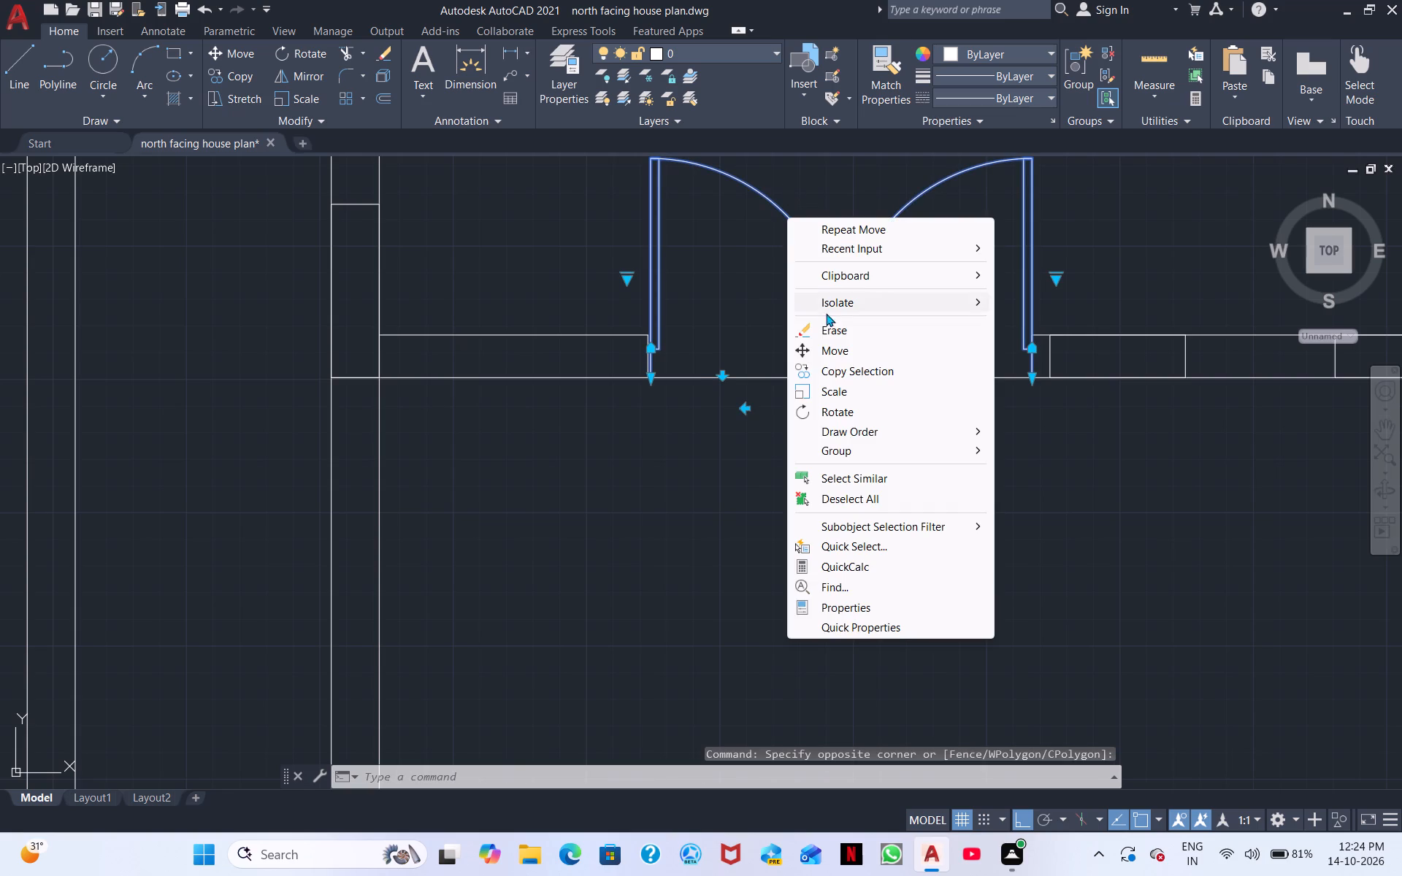
click(854, 346)
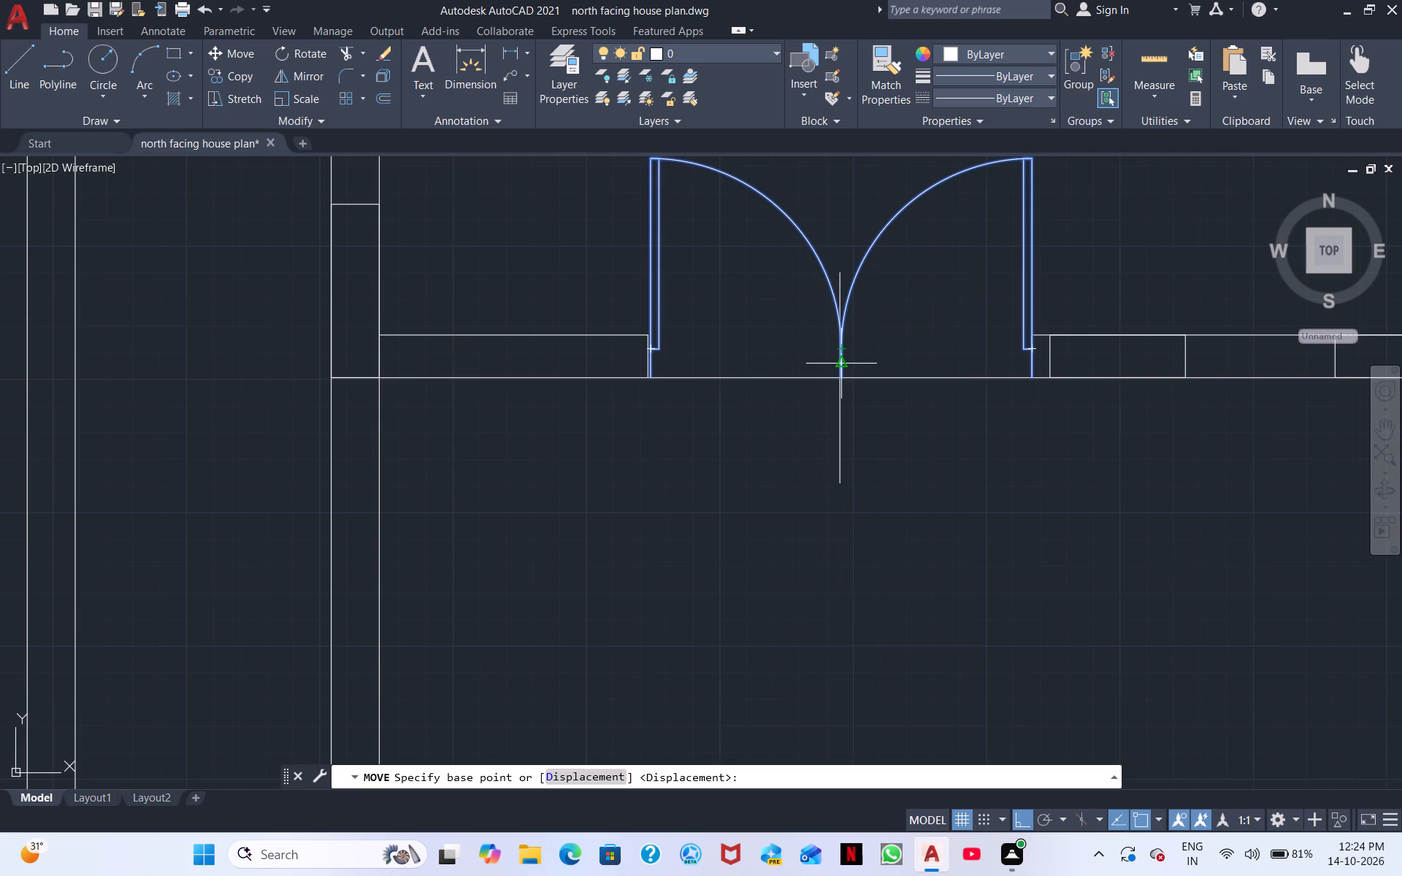
scroll(843, 366, up, 4)
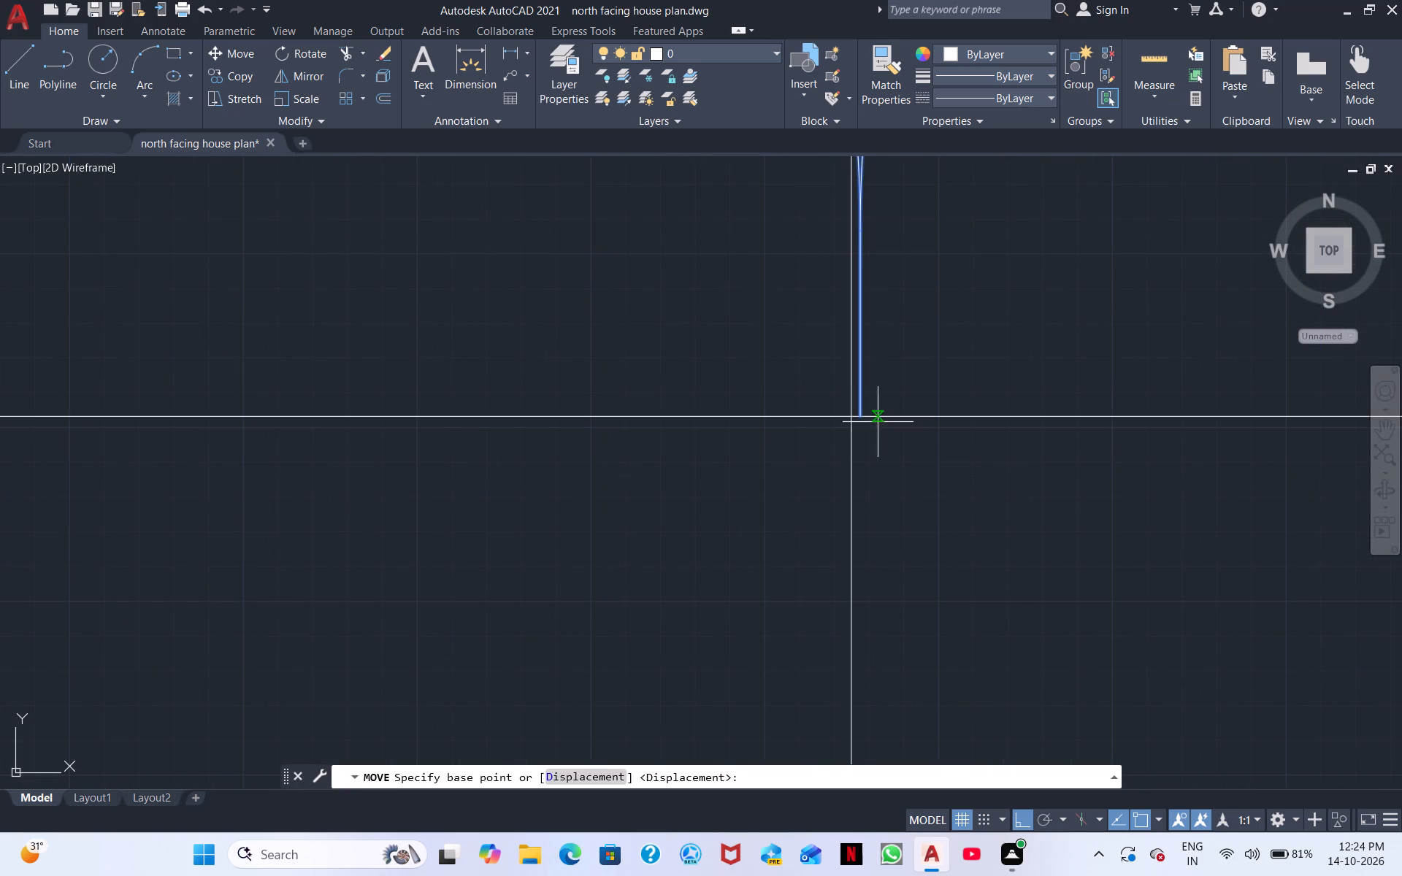
click(861, 409)
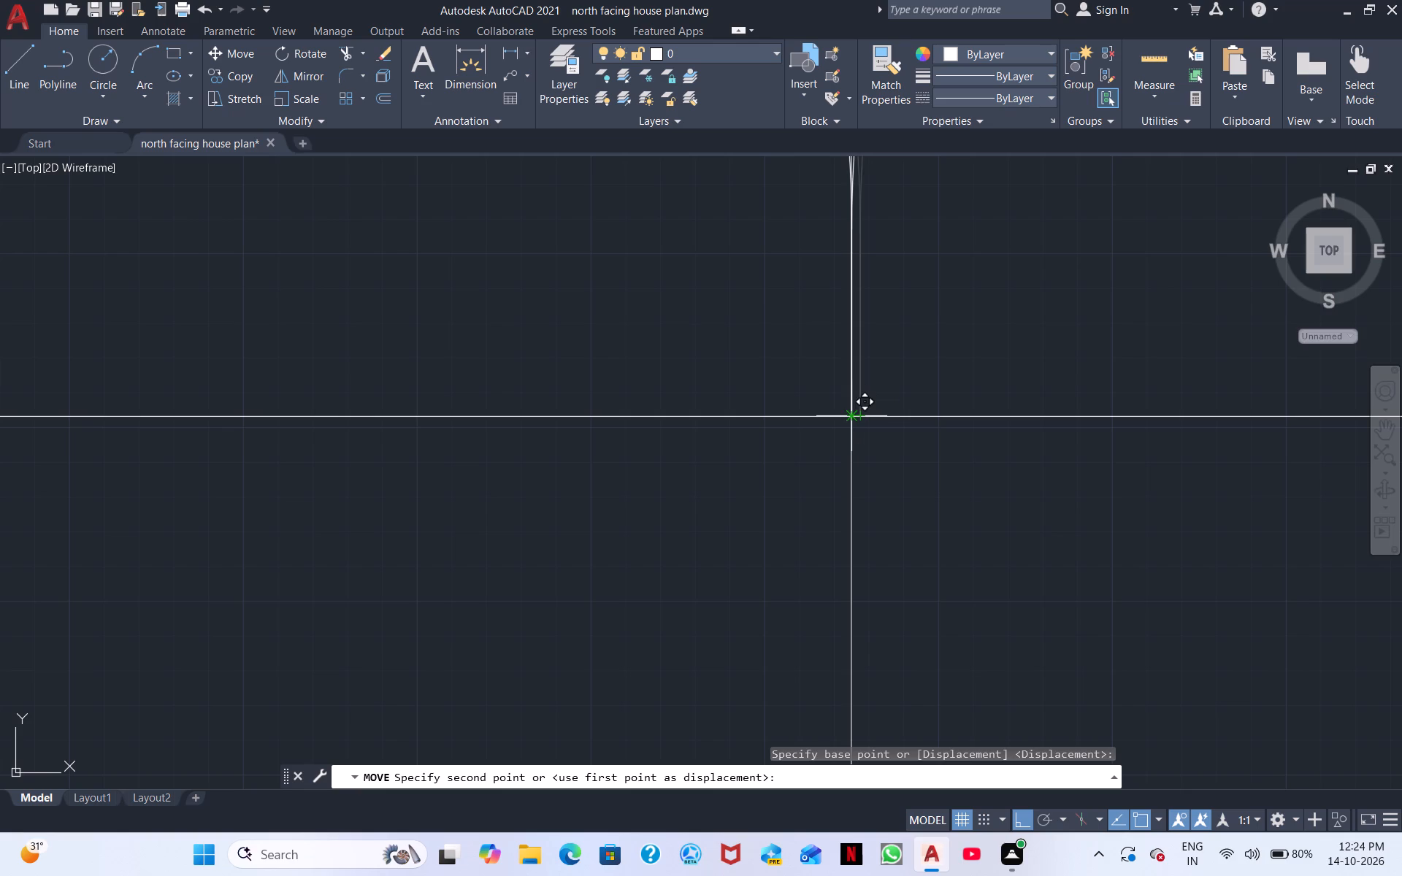
click(849, 413)
Scale both double door leaves about their meeting point on the wall's south line, picking 1'-6" due west at the west jamb.
scroll(849, 413, down, 3)
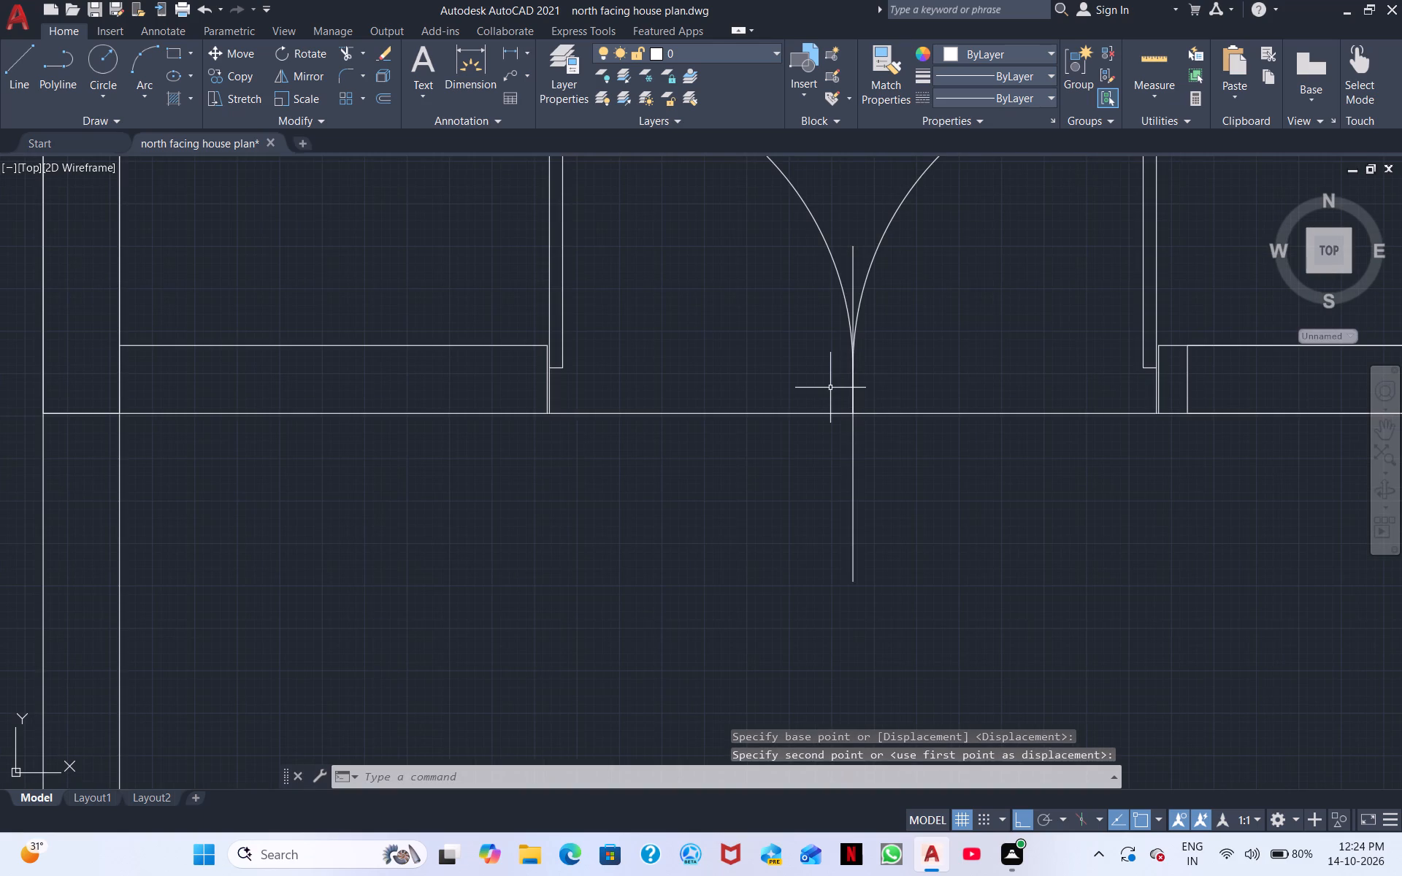
scroll(838, 399, up, 2)
scroll(844, 406, down, 1)
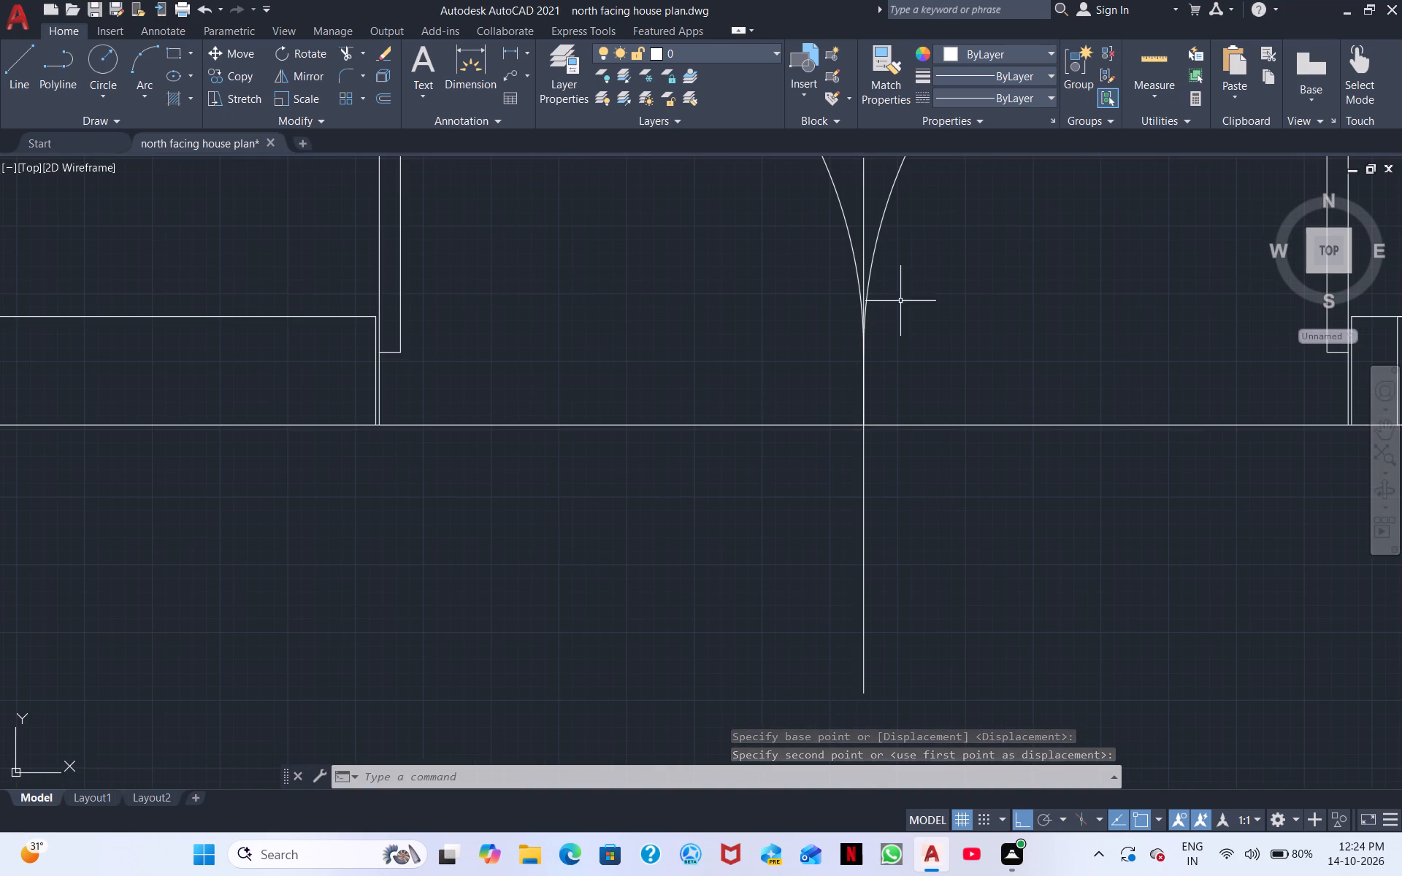
click(876, 231)
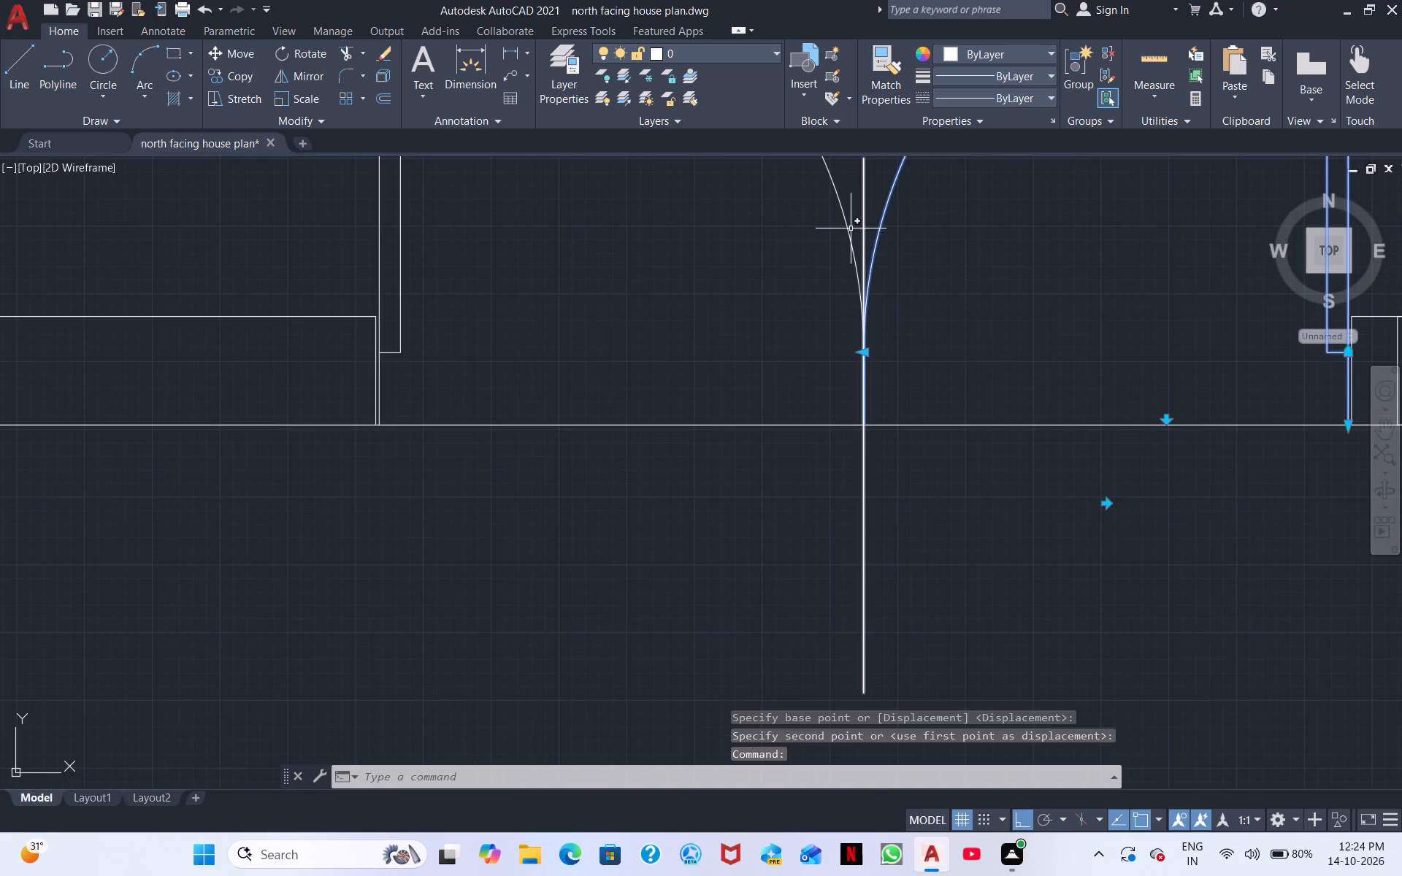
click(847, 227)
right_click(846, 233)
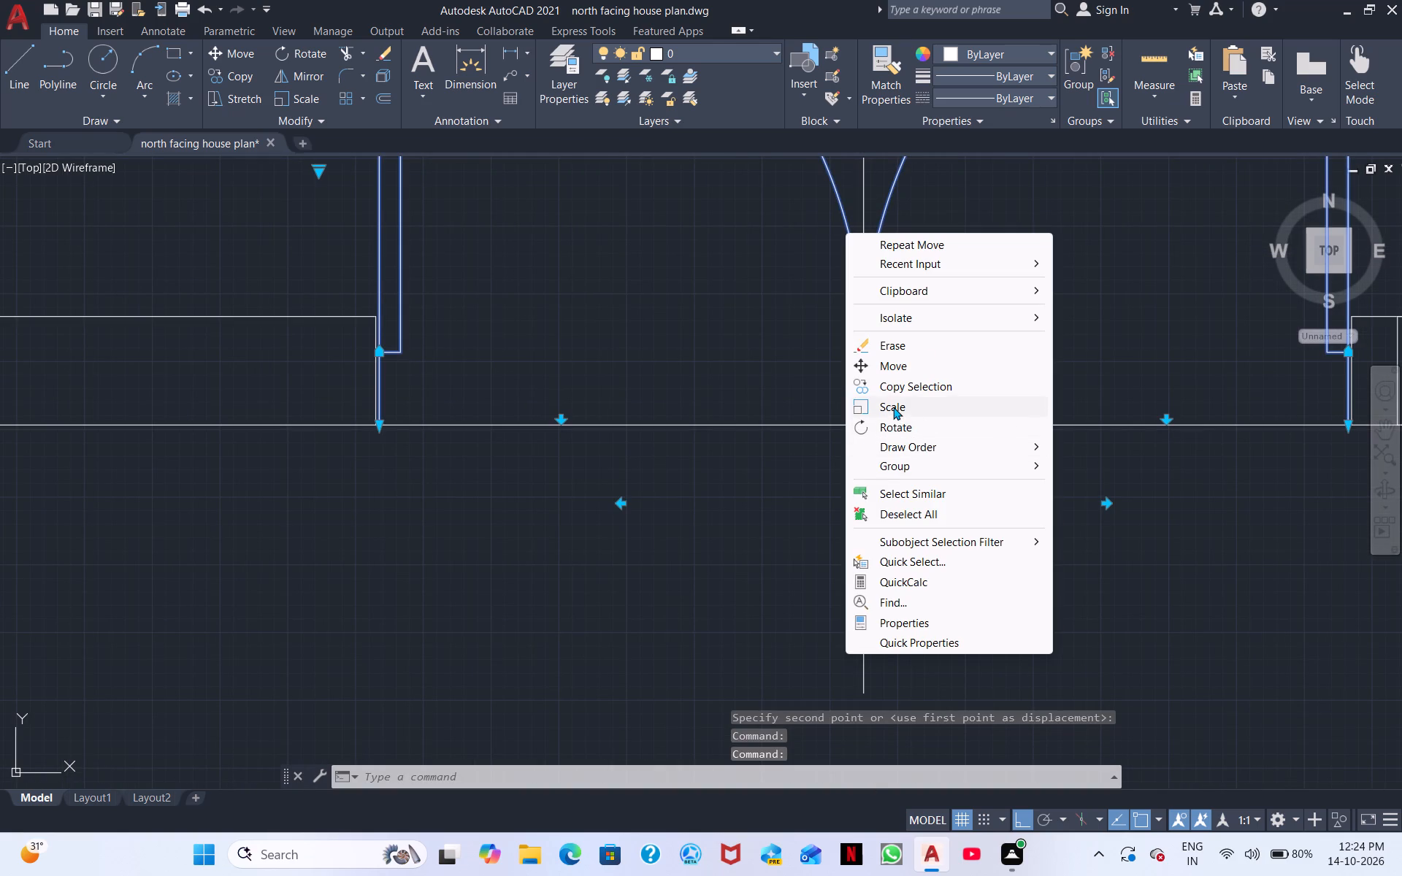
click(893, 407)
scroll(915, 437, up, 1)
scroll(800, 374, down, 1)
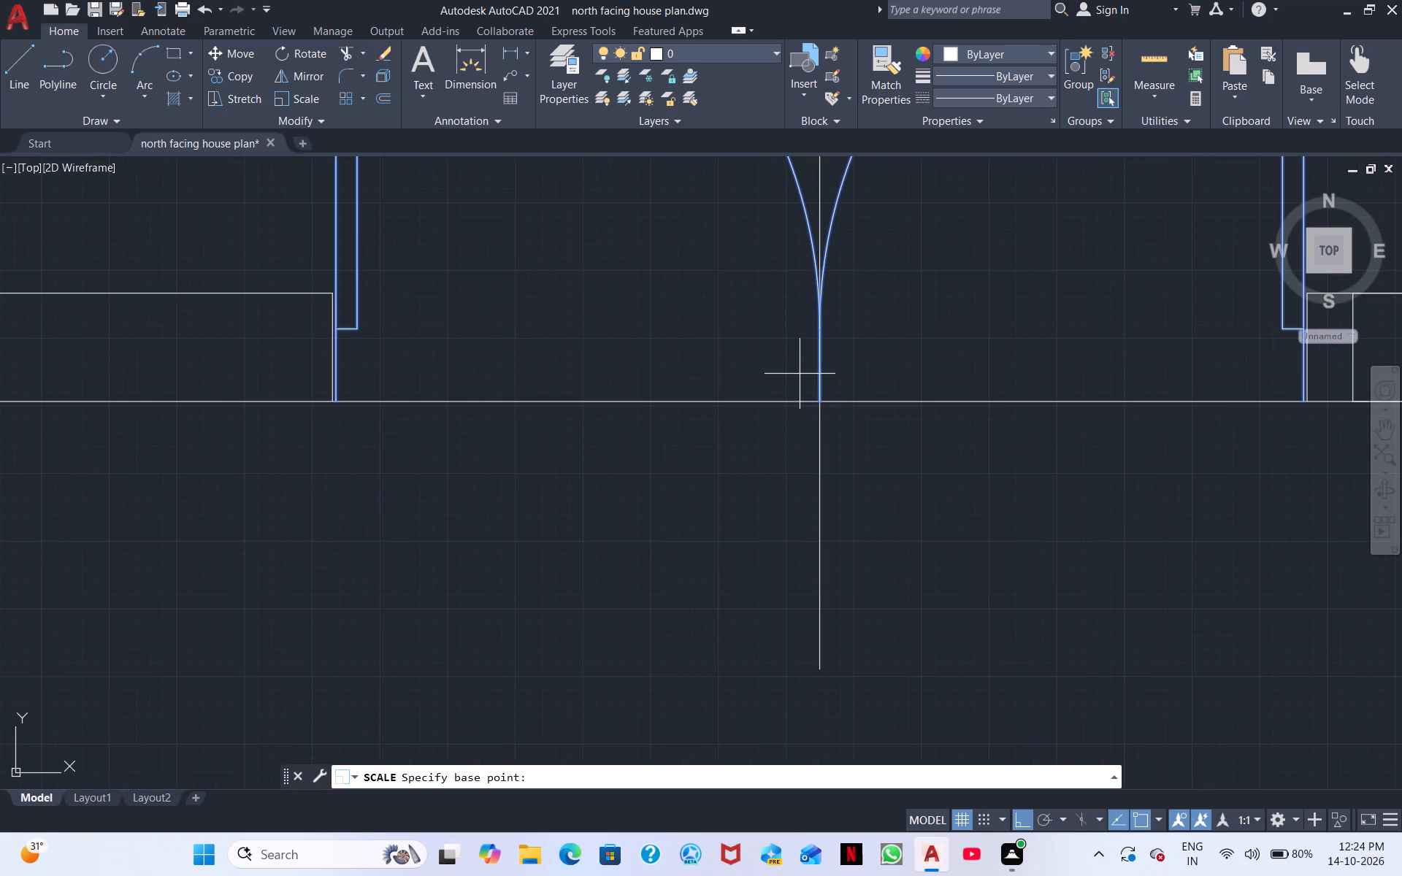
click(819, 397)
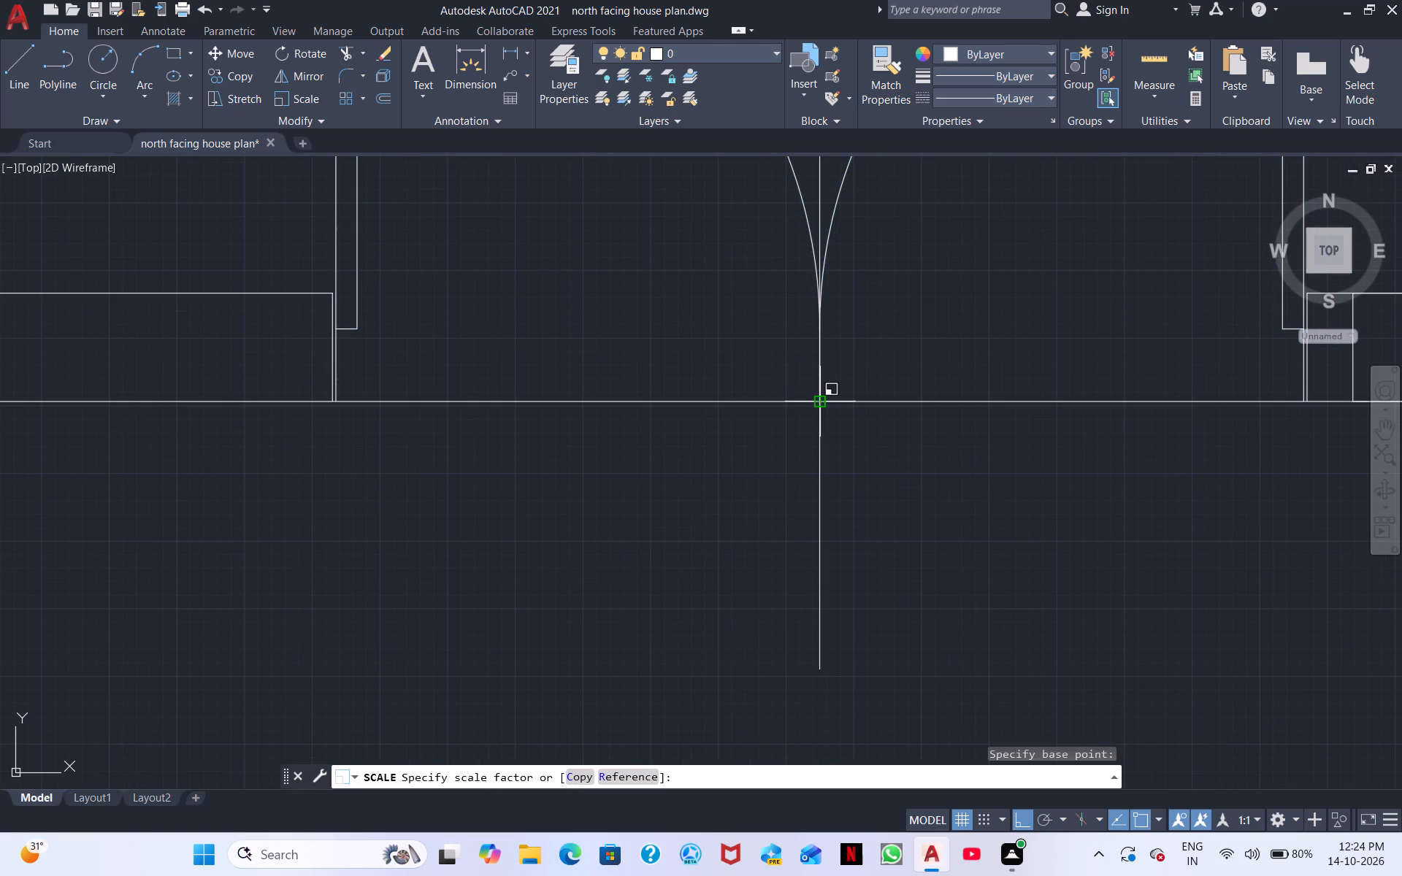
middle_drag(548, 485, 696, 477)
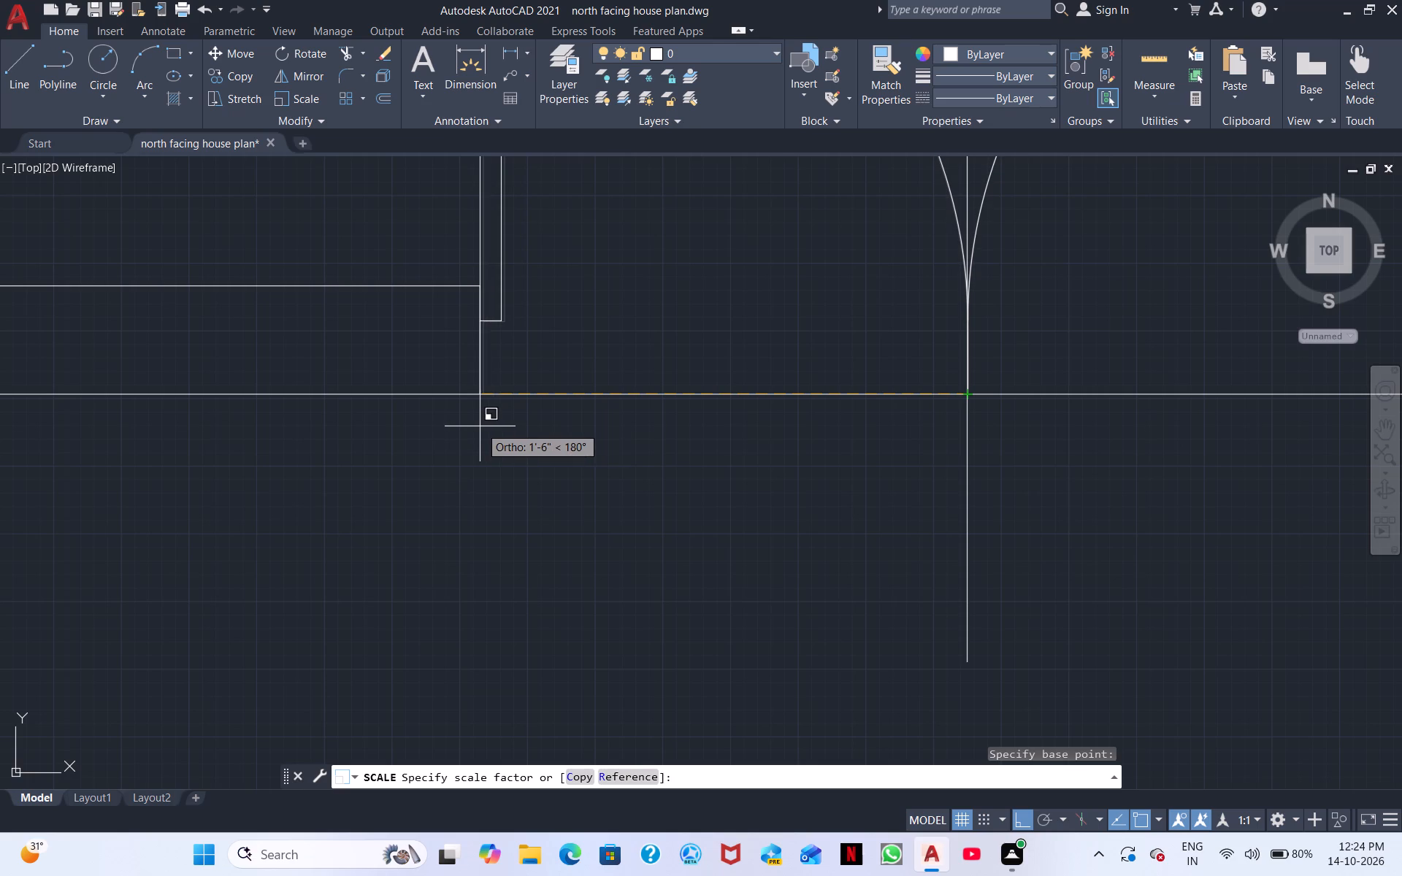
click(478, 427)
scroll(479, 446, down, 1)
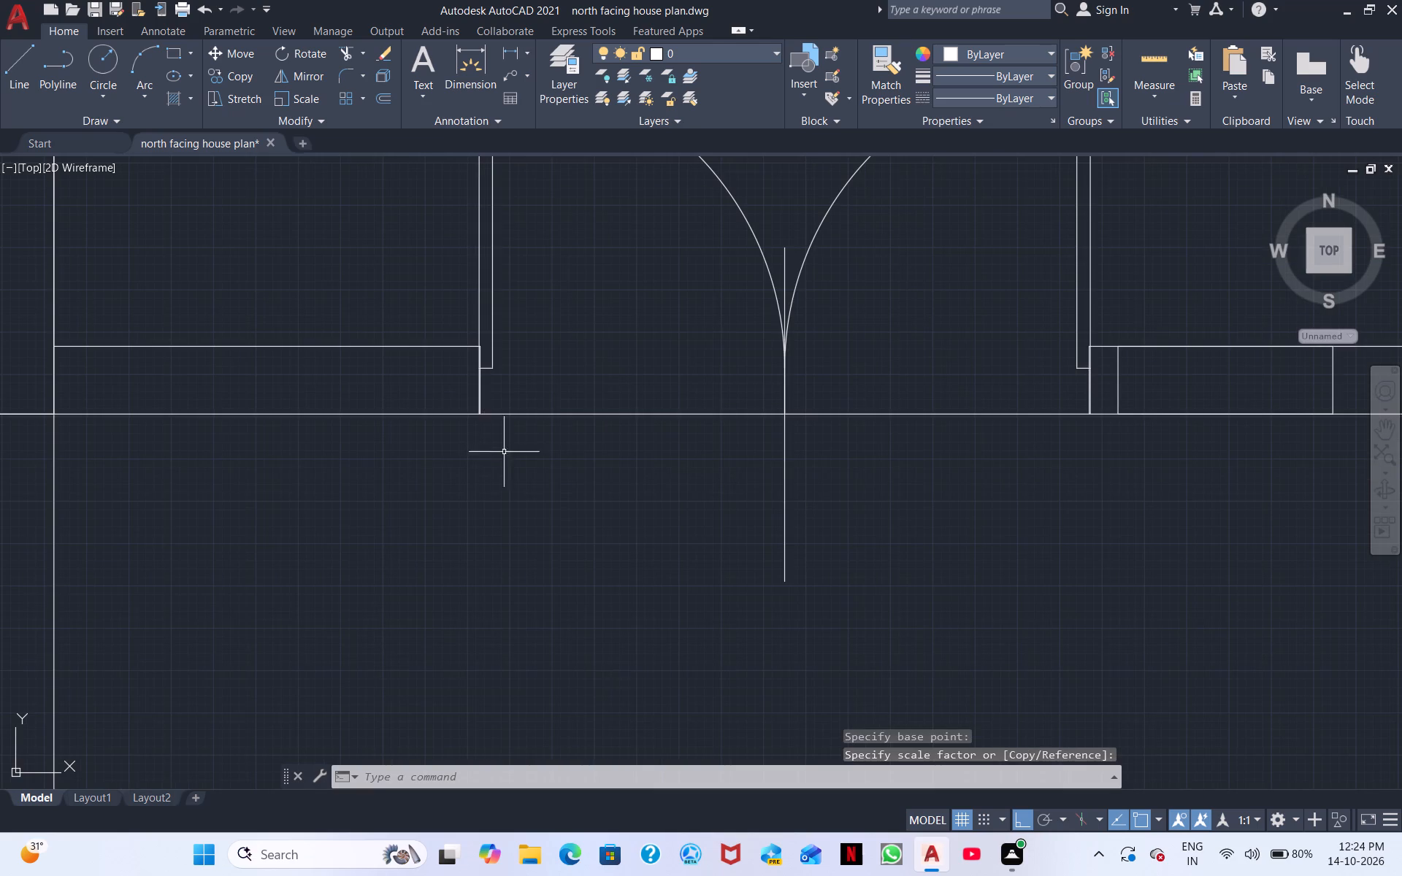
Scale both leaves again about the same meeting point, picking the opening's west jamb to set their size.
click(798, 268)
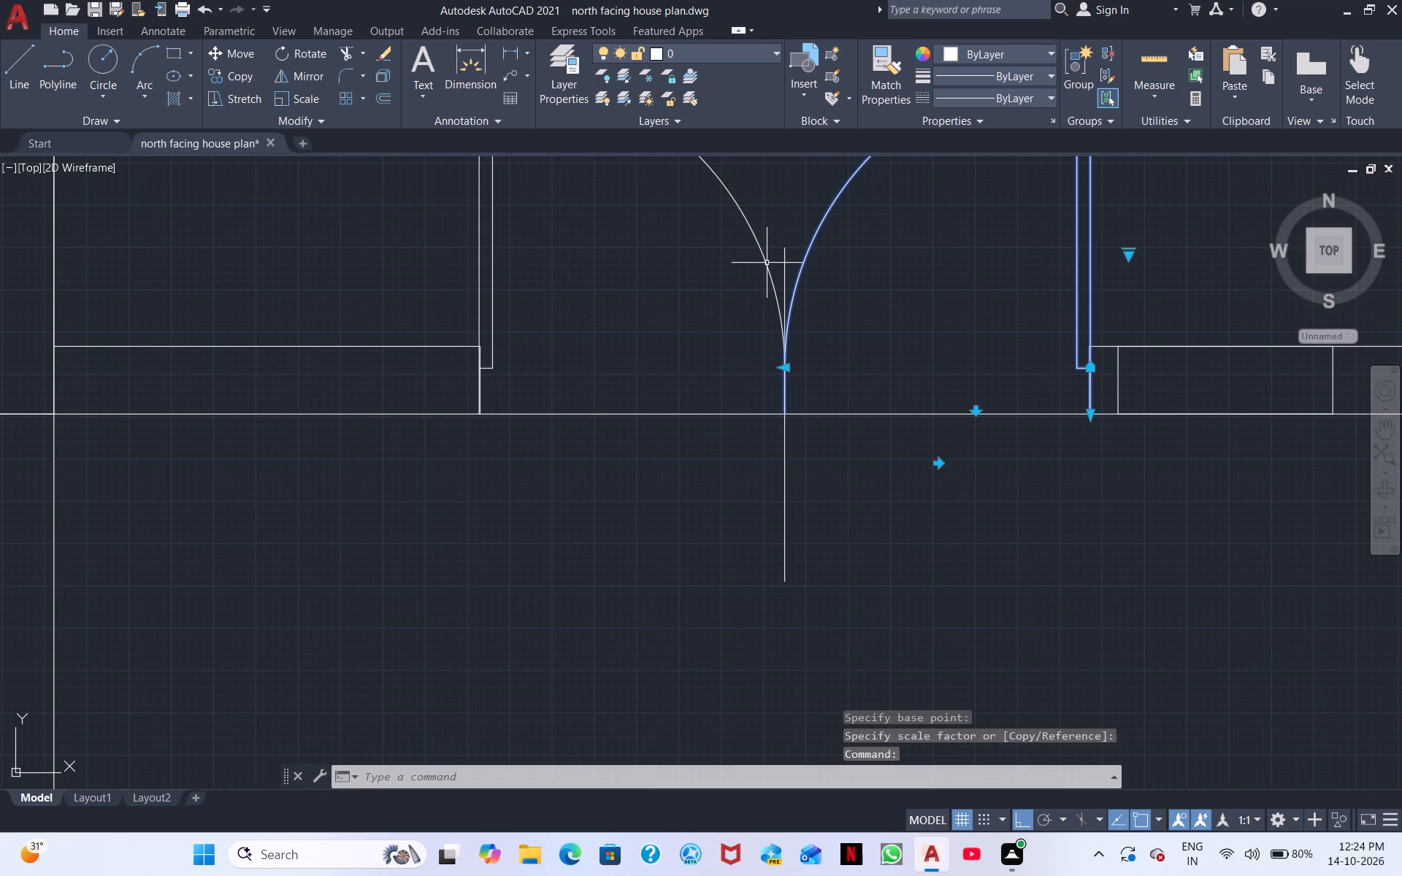
click(767, 263)
right_click(811, 362)
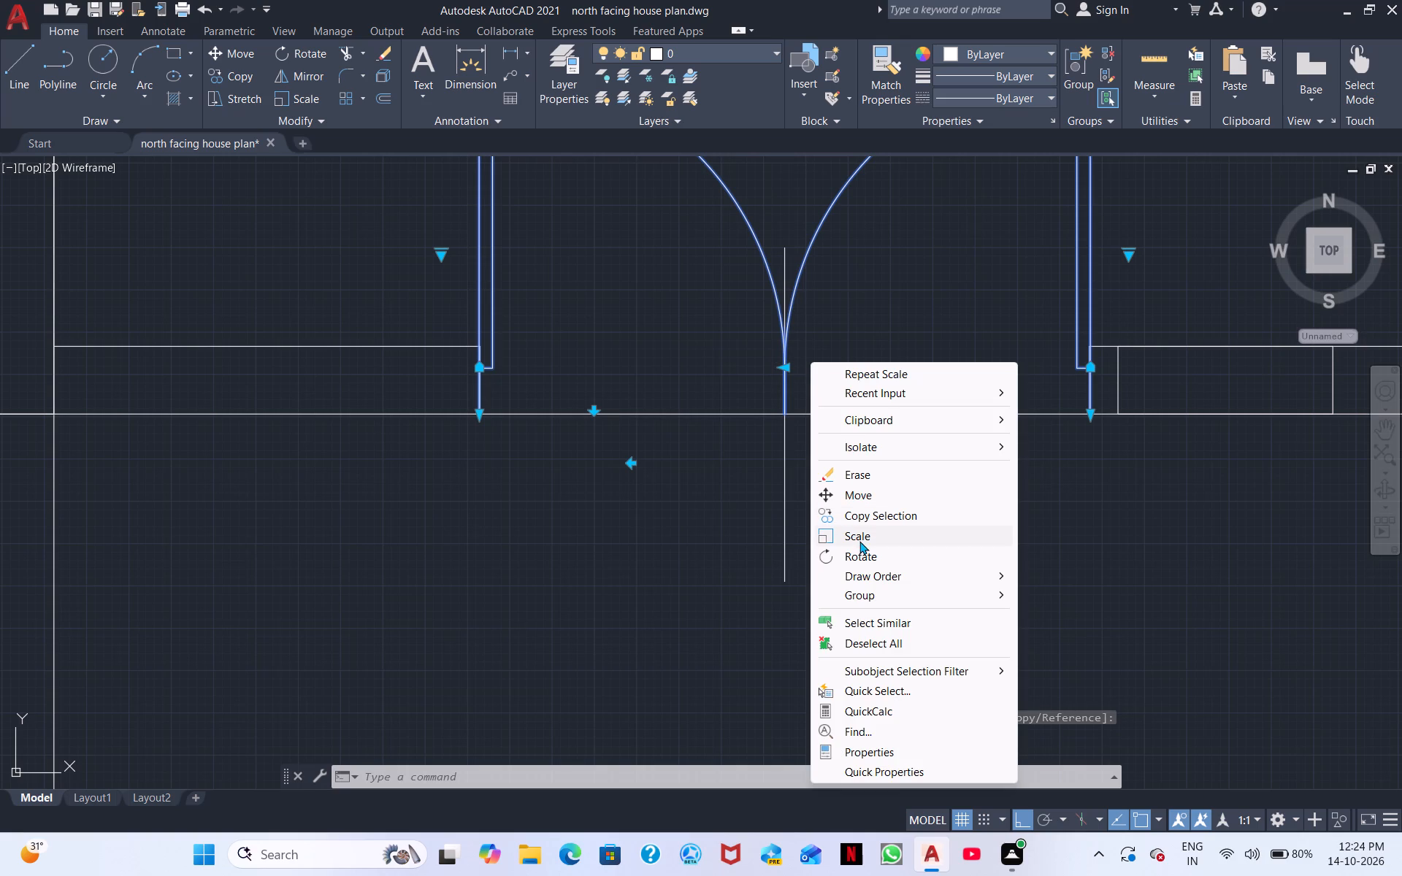
click(859, 540)
click(788, 415)
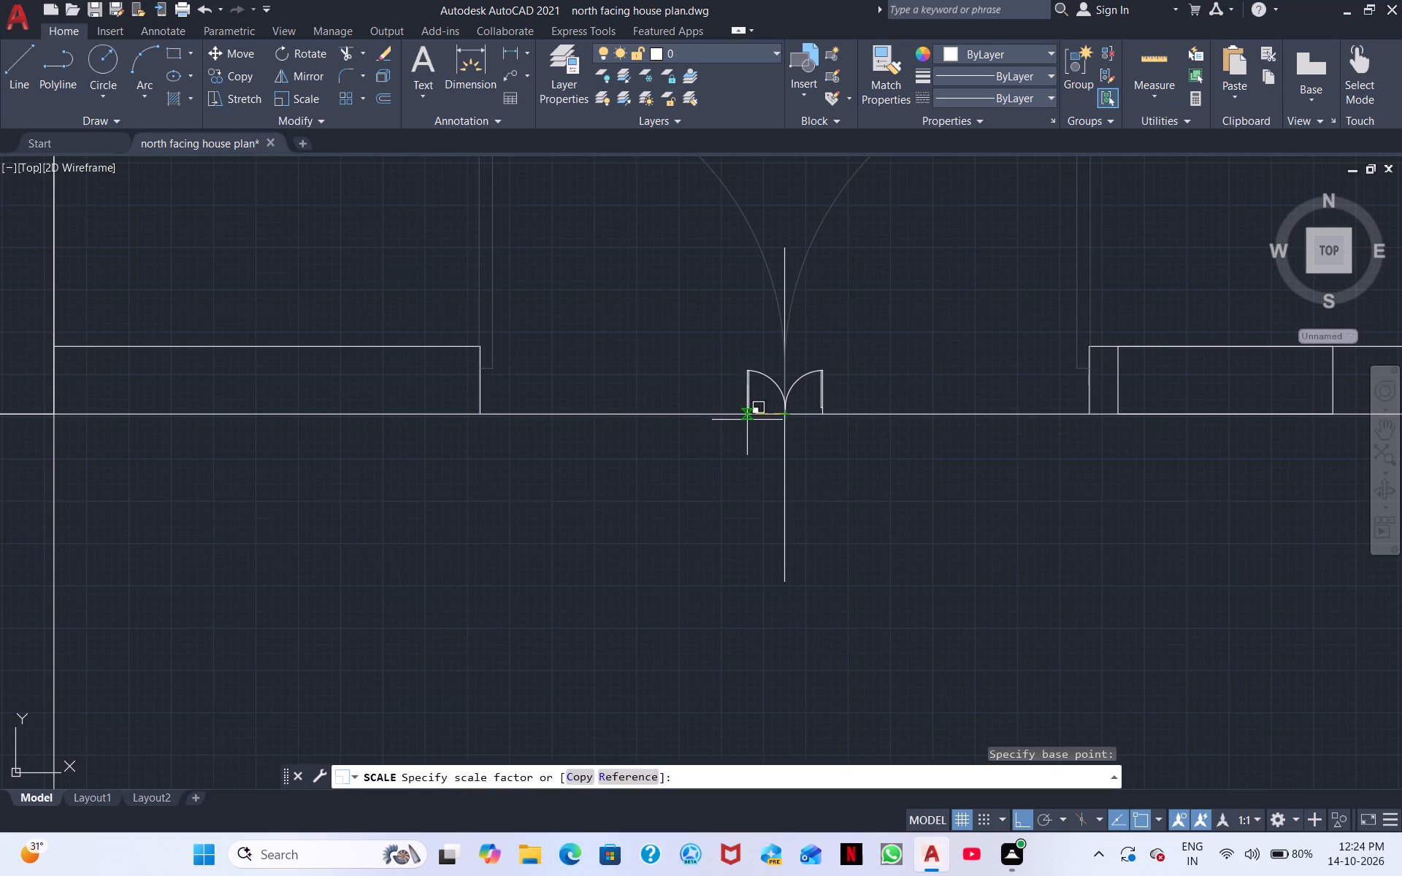
middle_drag(594, 406, 827, 410)
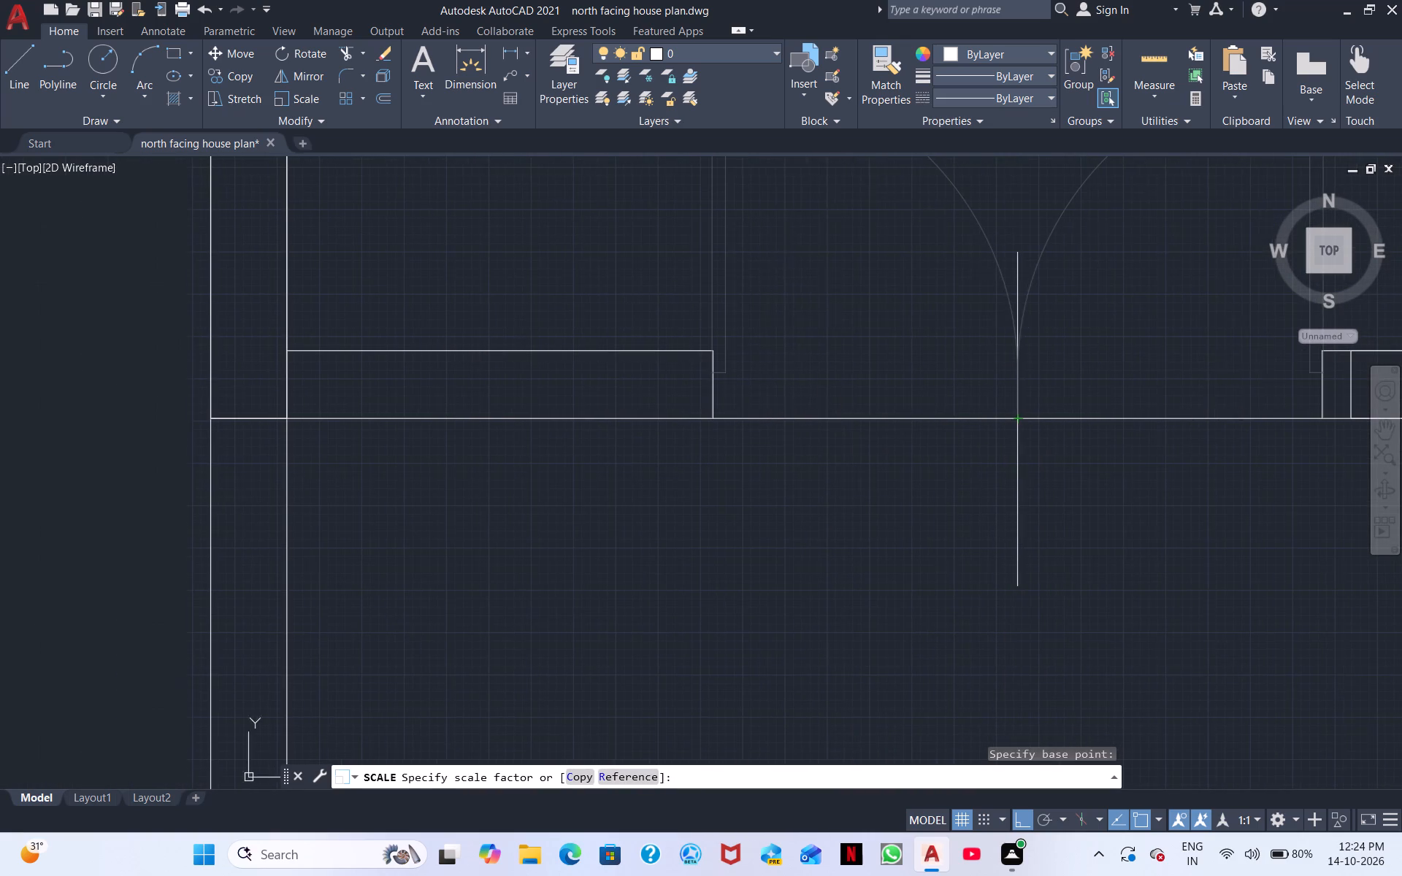
scroll(746, 407, down, 1)
scroll(746, 407, up, 2)
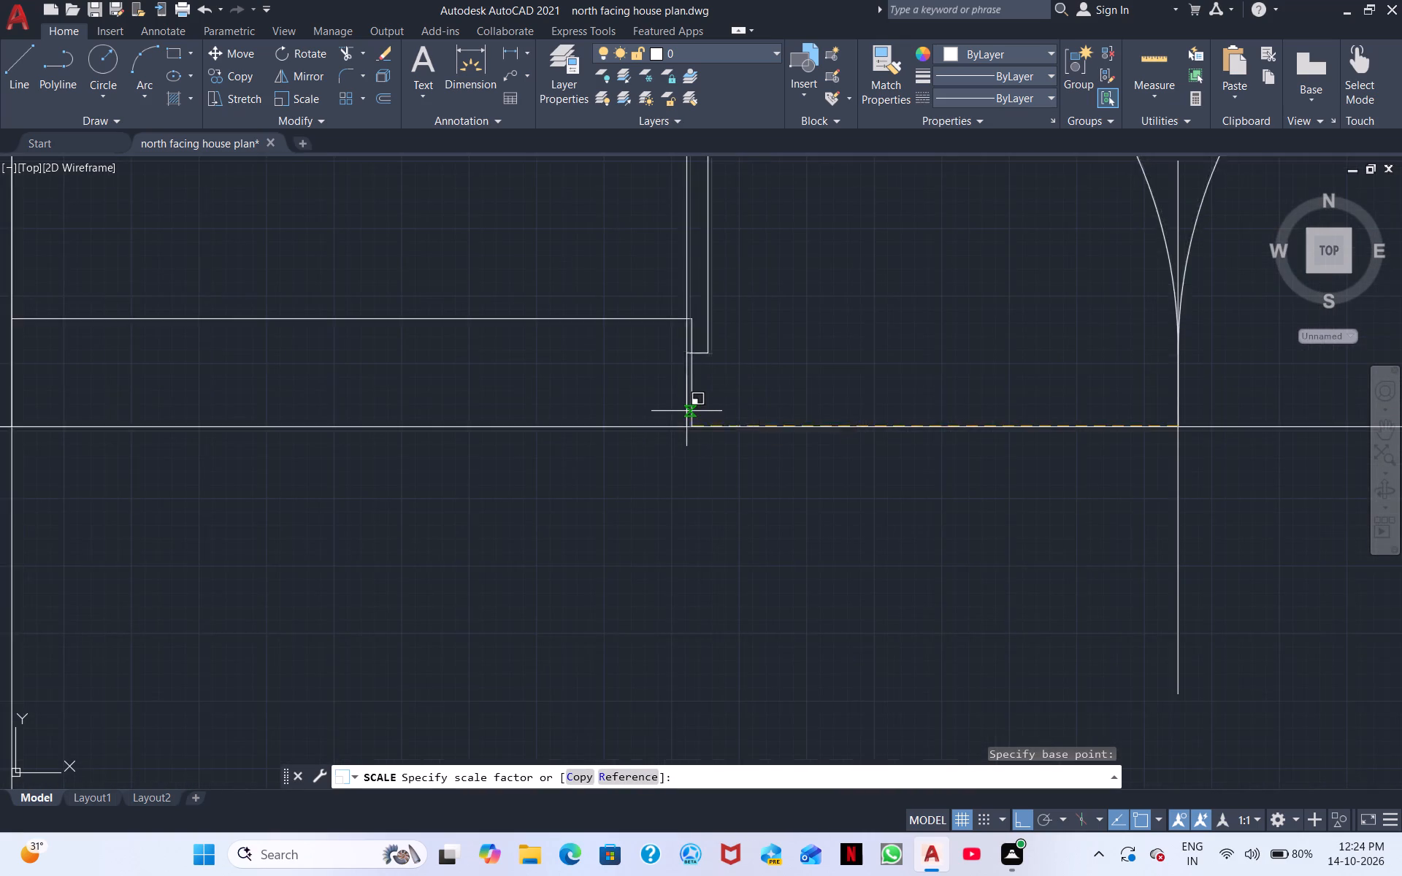
scroll(686, 411, up, 1)
click(694, 407)
scroll(735, 411, down, 2)
Erase the vertical centre line through the hall's south wall opening.
middle_drag(956, 431, 711, 445)
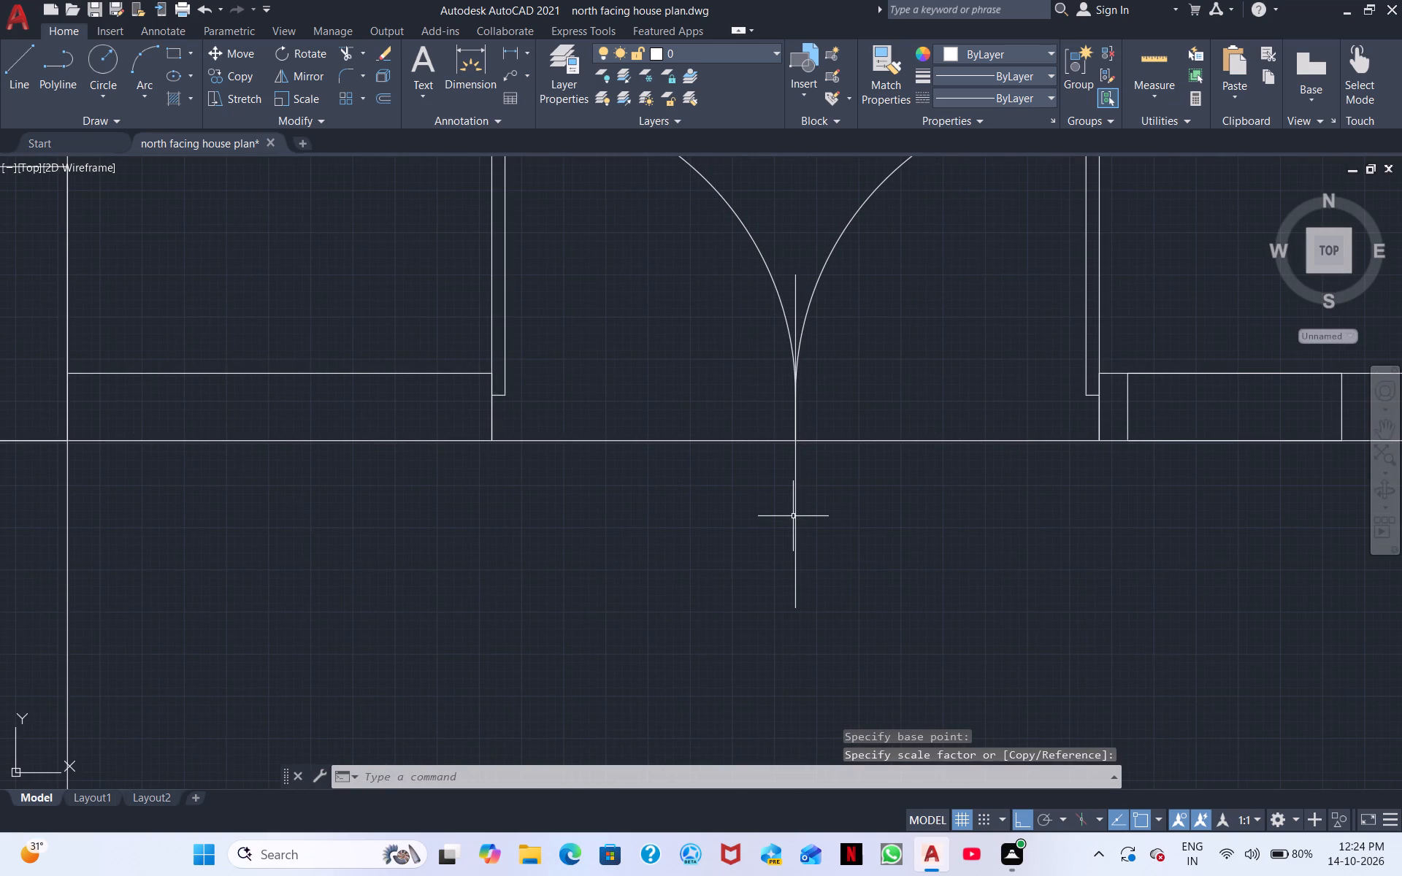
click(793, 520)
right_drag(796, 515, 786, 531)
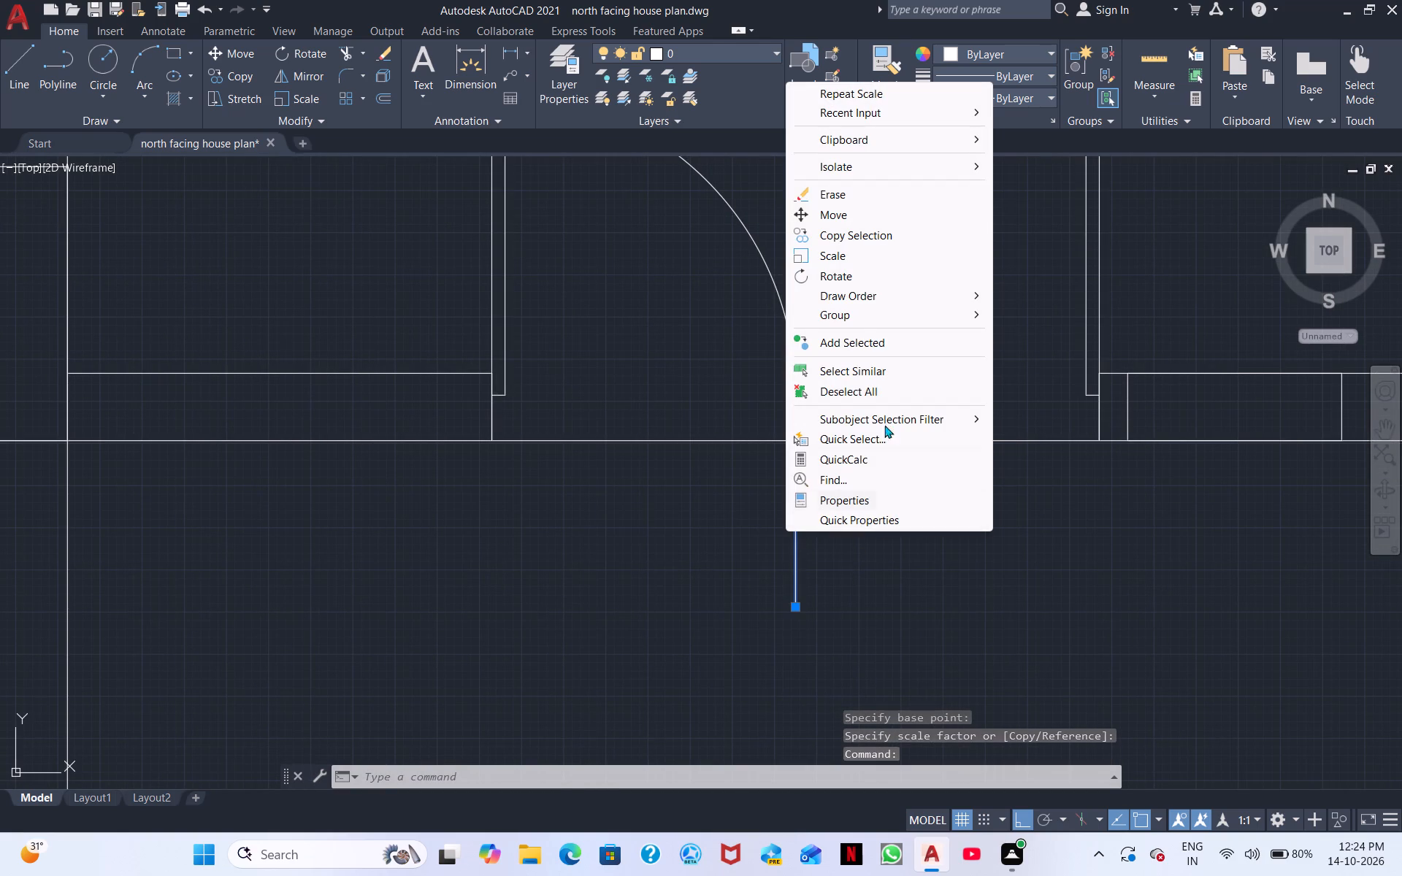
click(852, 200)
Examine the openings still without doors in the west plan against the doors placed in the east plan.
scroll(895, 665, down, 2)
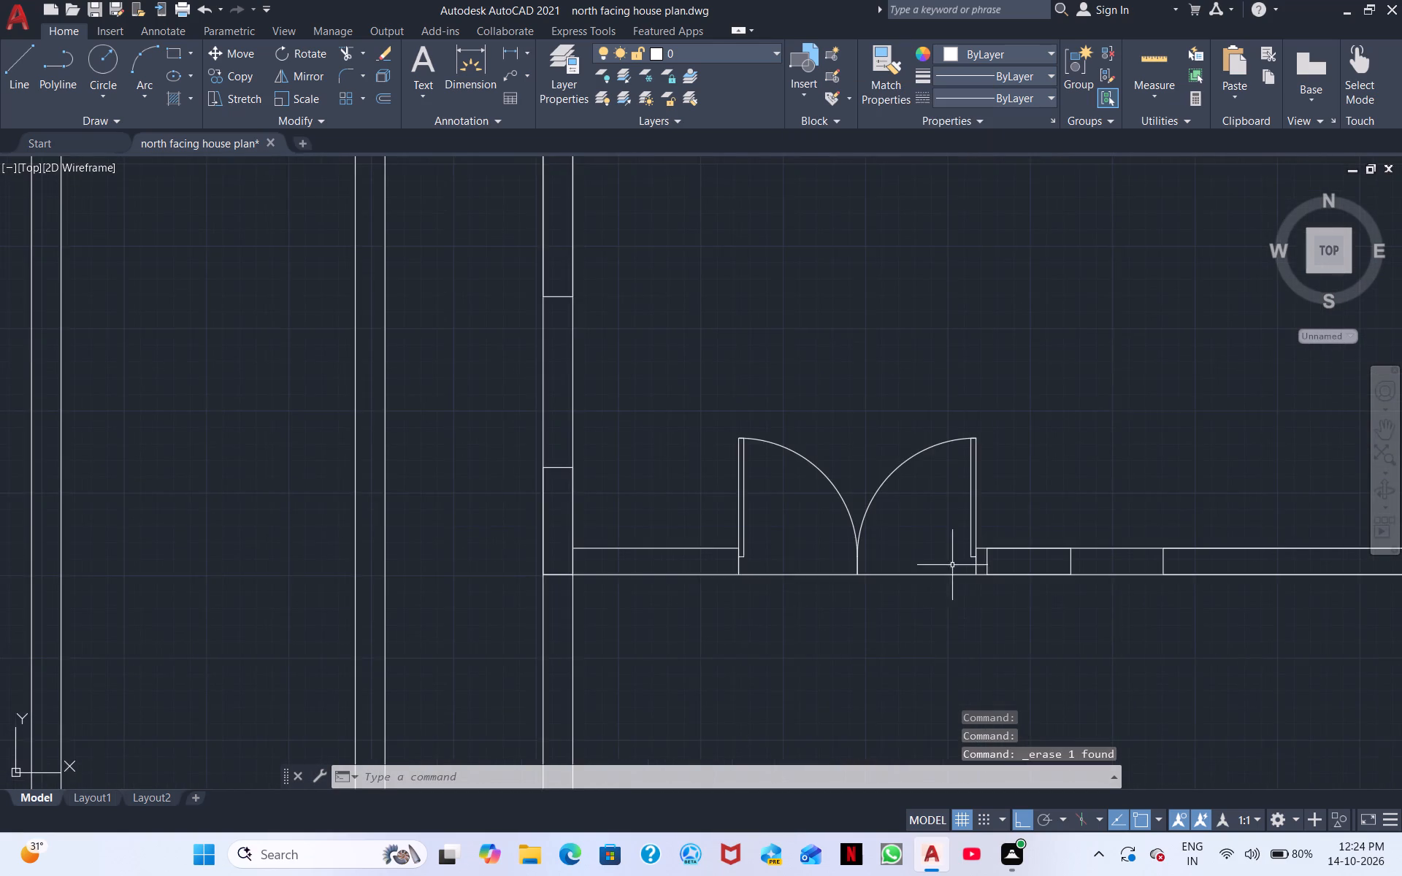
middle_drag(950, 558, 705, 480)
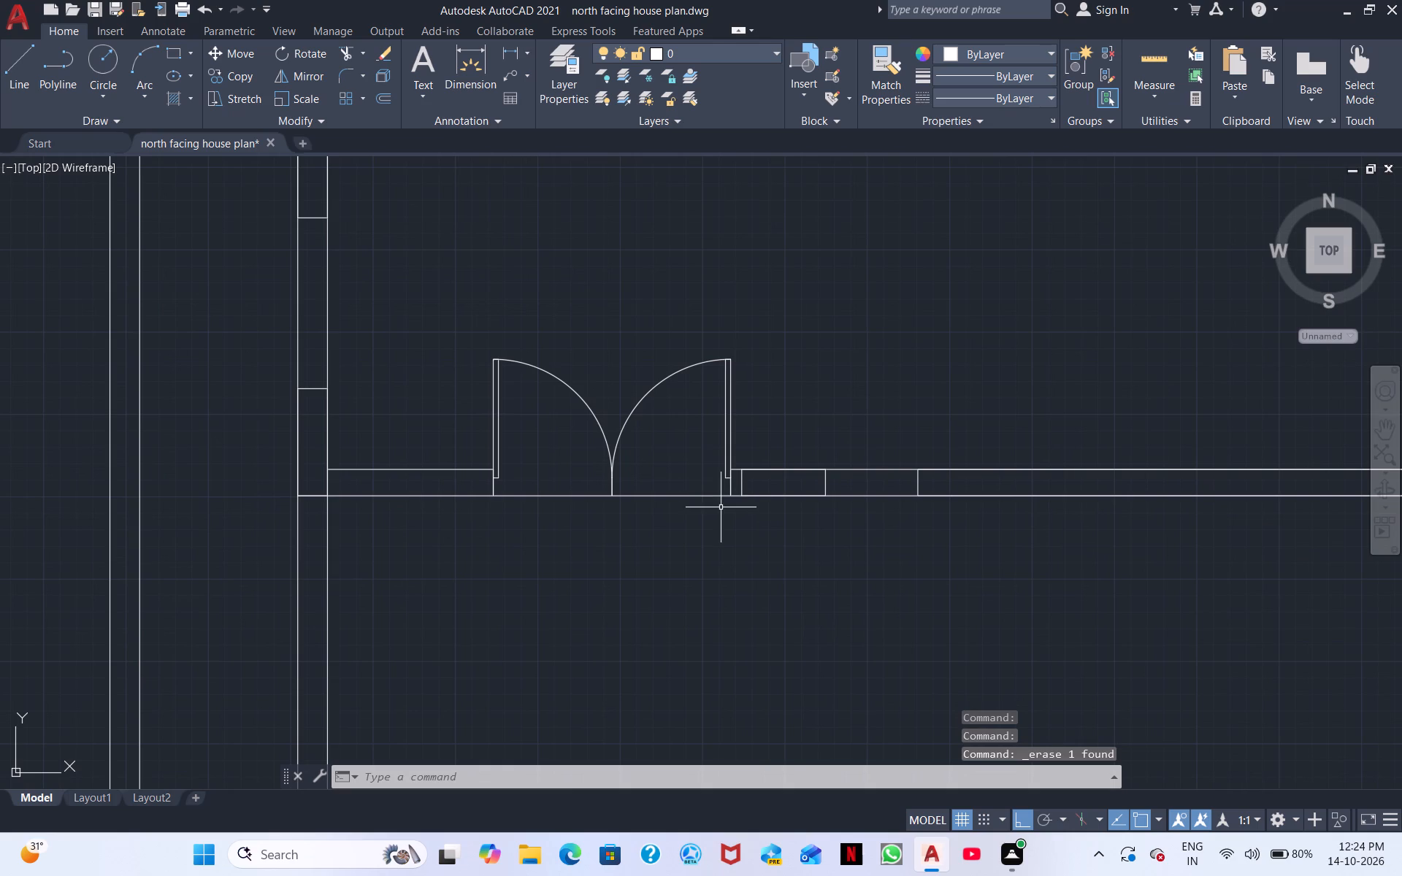
scroll(682, 538, down, 3)
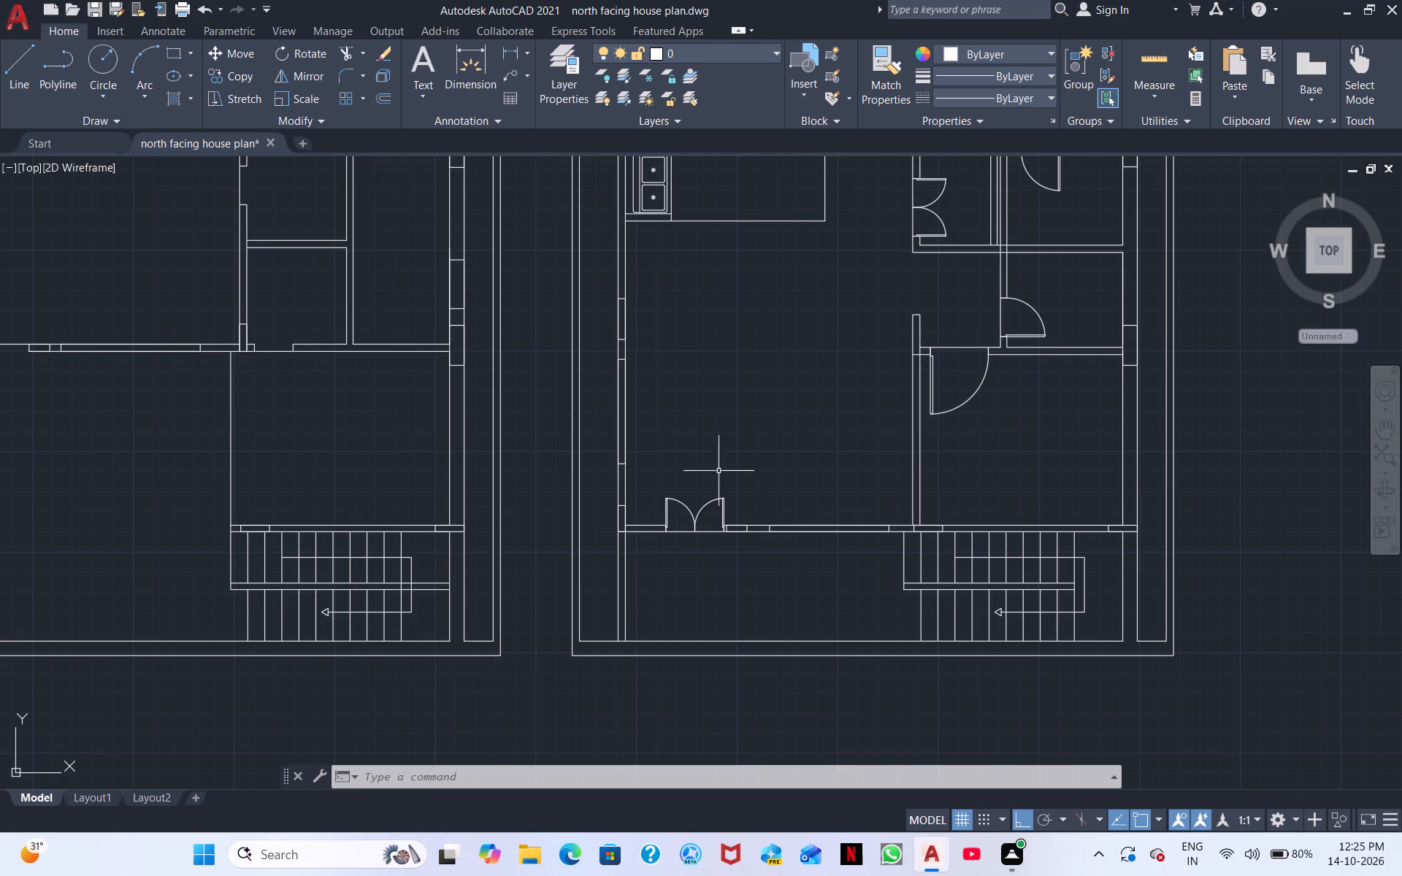
middle_drag(635, 471, 996, 439)
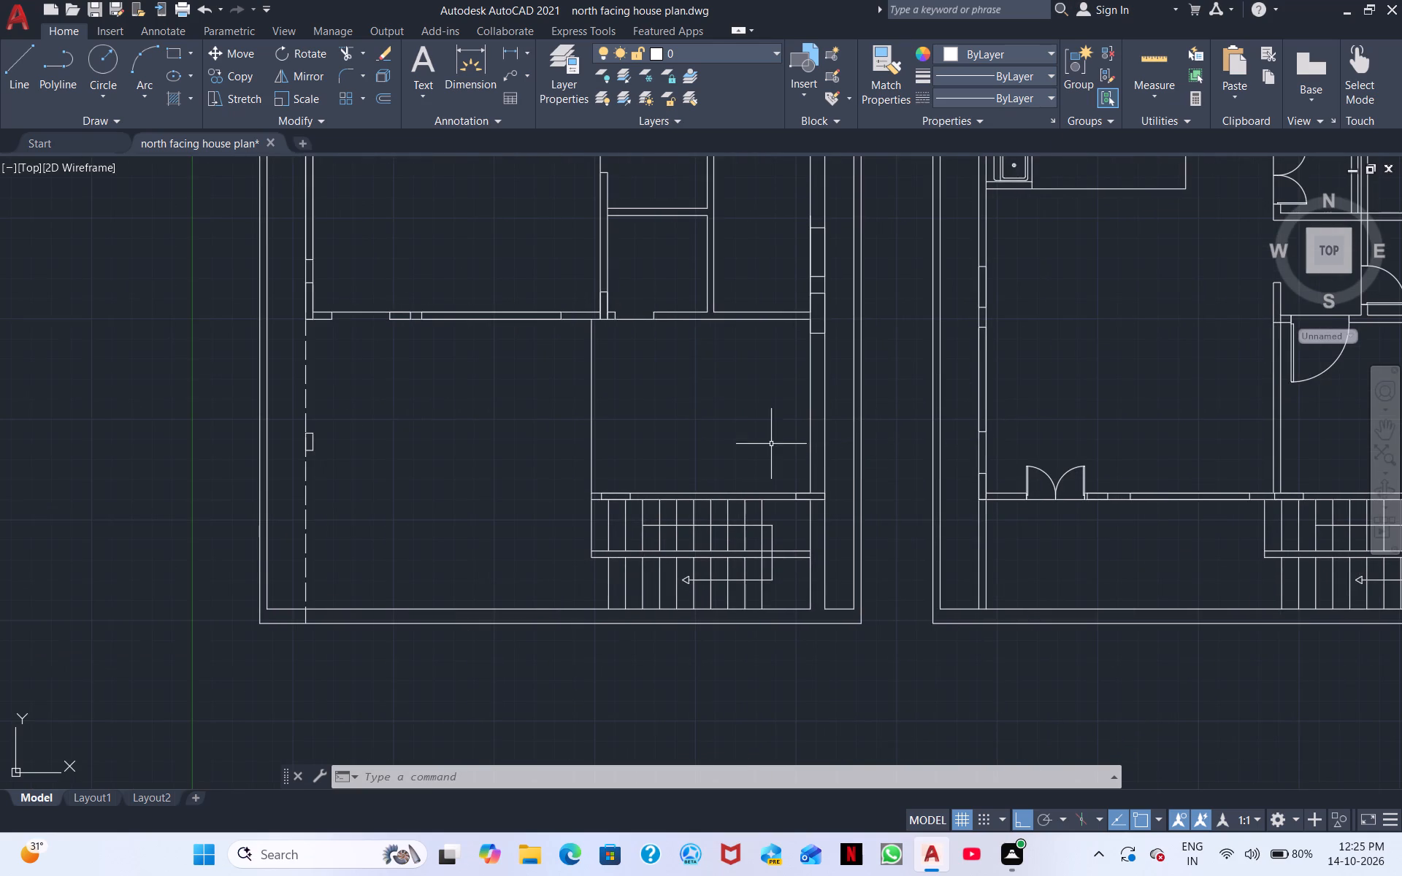
scroll(767, 442, up, 2)
middle_drag(664, 407, 671, 460)
scroll(670, 445, down, 2)
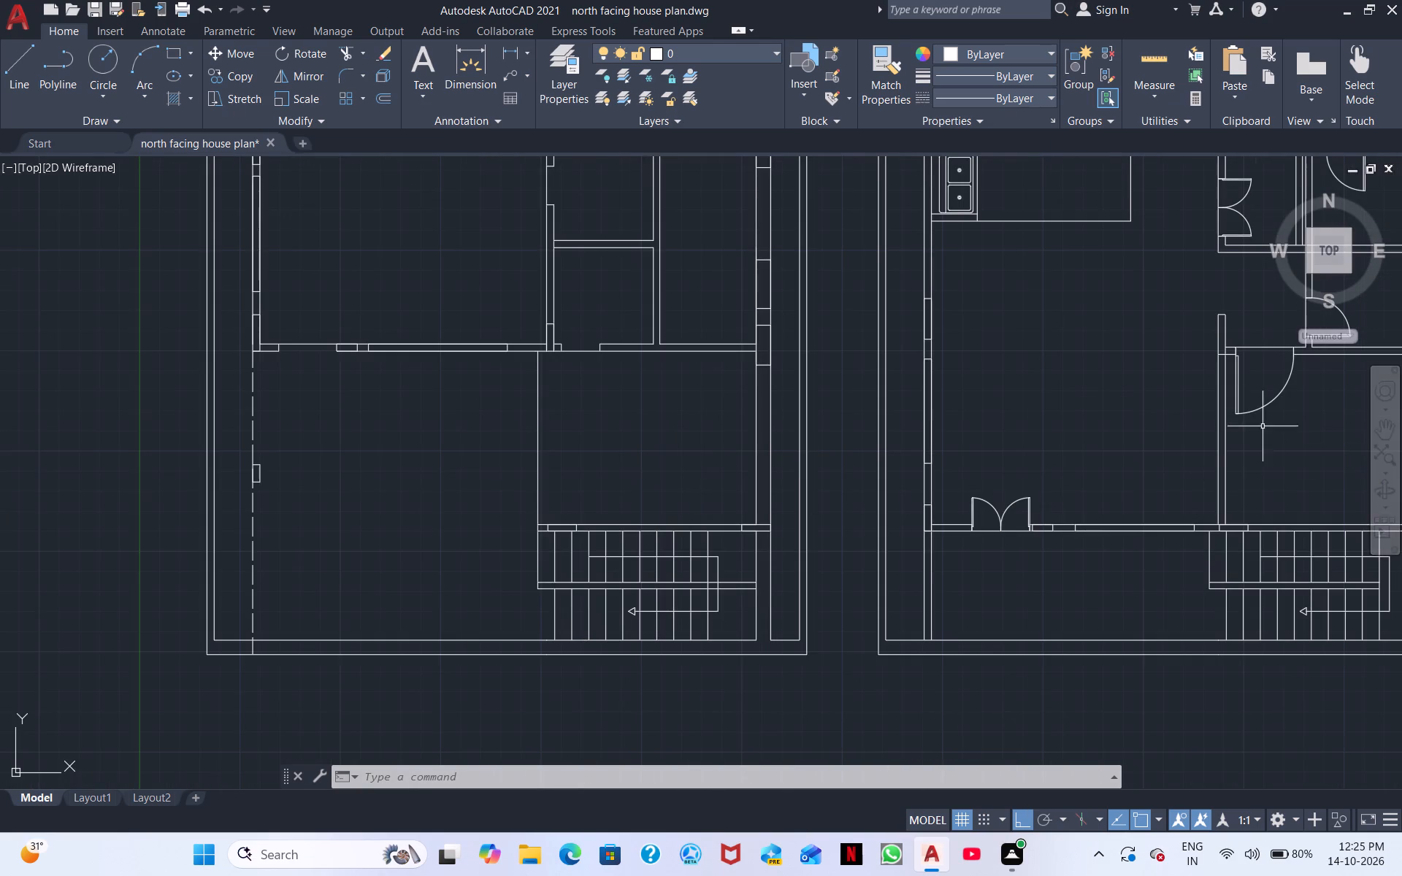
scroll(1083, 399, down, 1)
scroll(1077, 404, up, 1)
scroll(604, 406, up, 1)
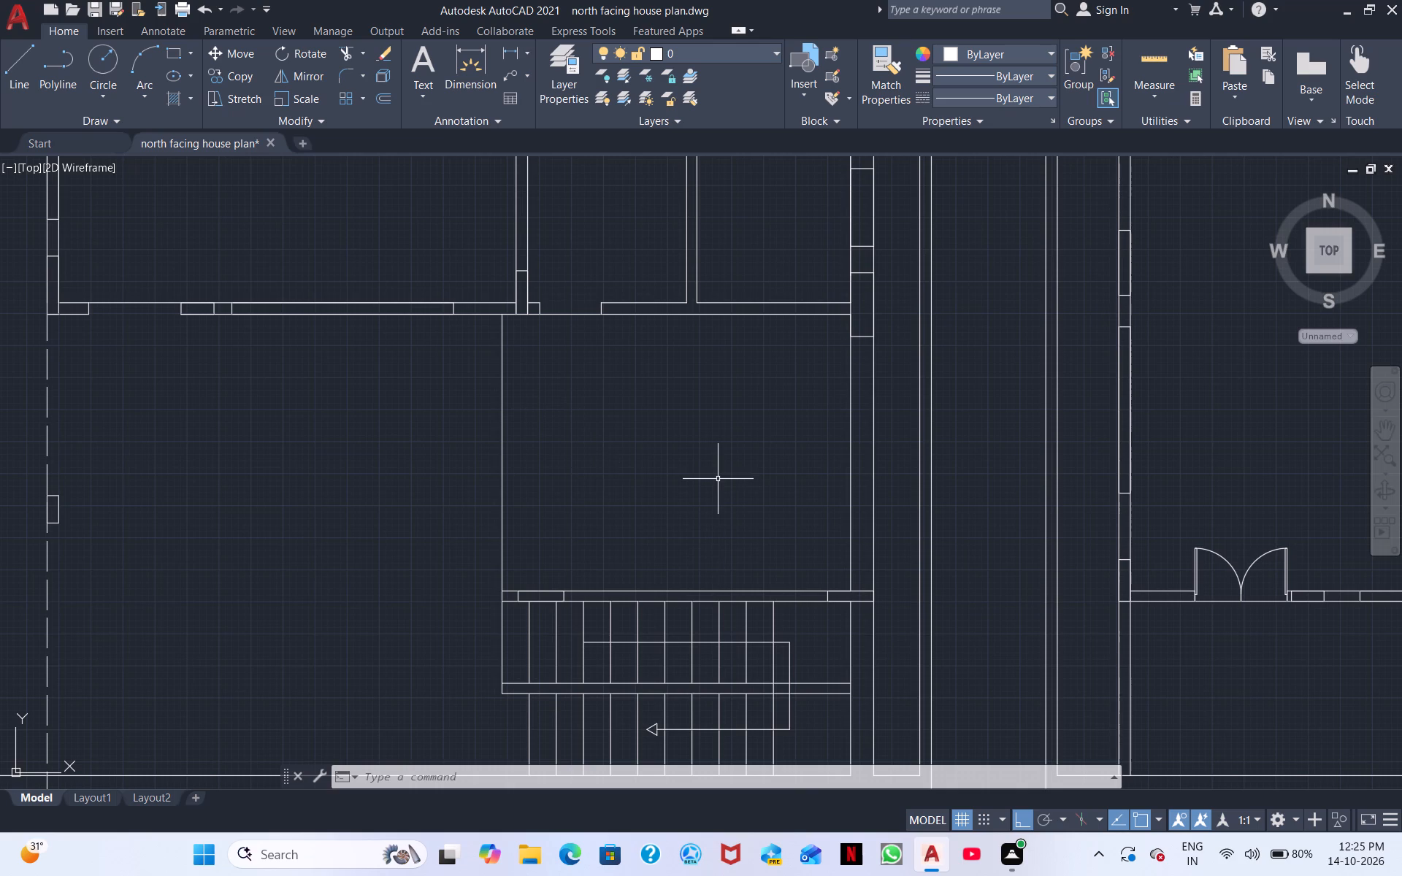
middle_drag(646, 494, 955, 518)
scroll(956, 518, down, 1)
middle_drag(980, 518, 871, 482)
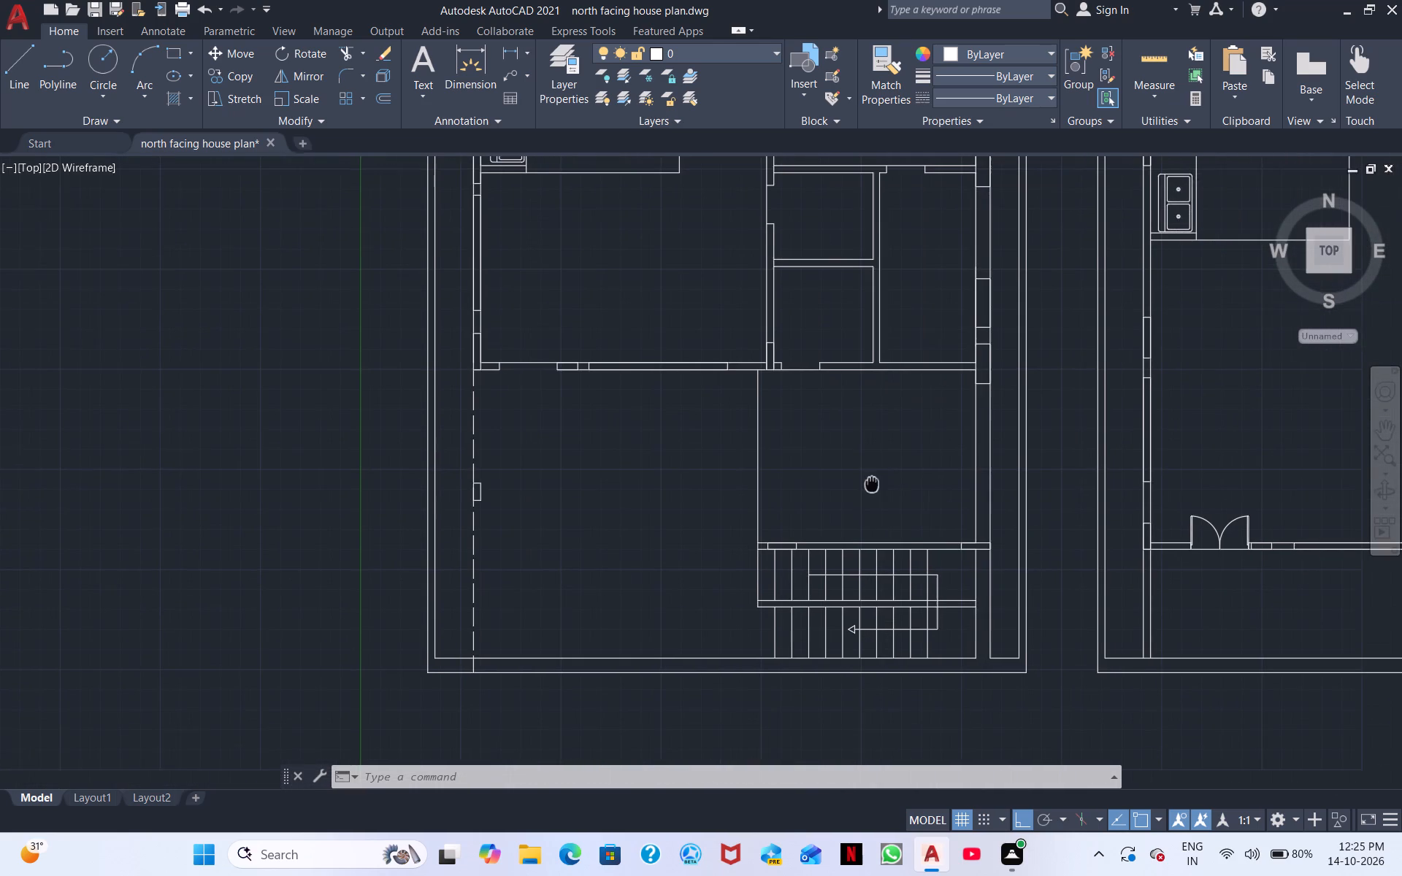
middle_drag(871, 482, 870, 481)
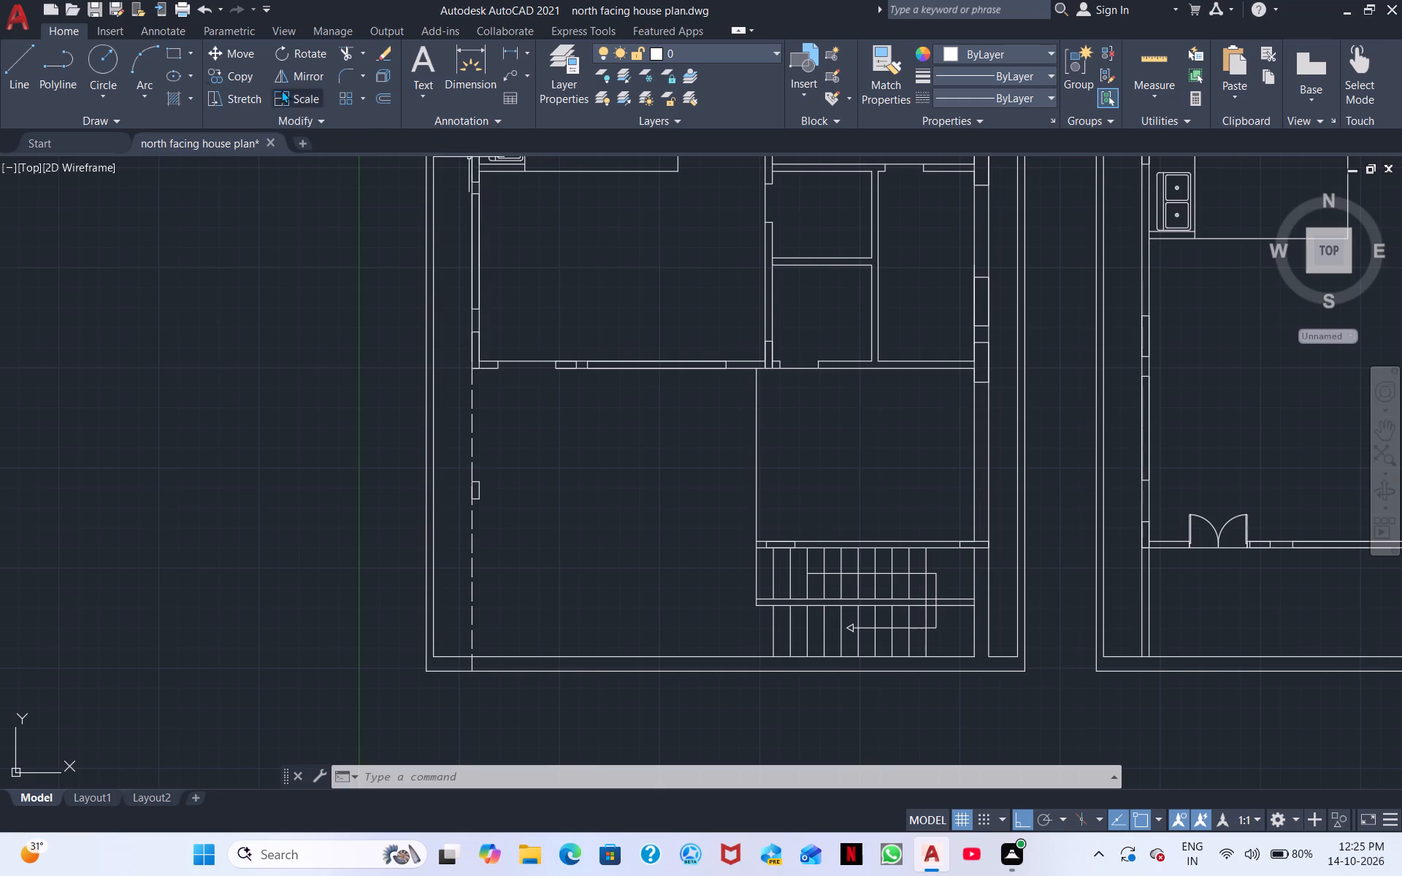
Trim the leftover wall lines at the opening near the southwest corner of the west plan's hall.
click(347, 51)
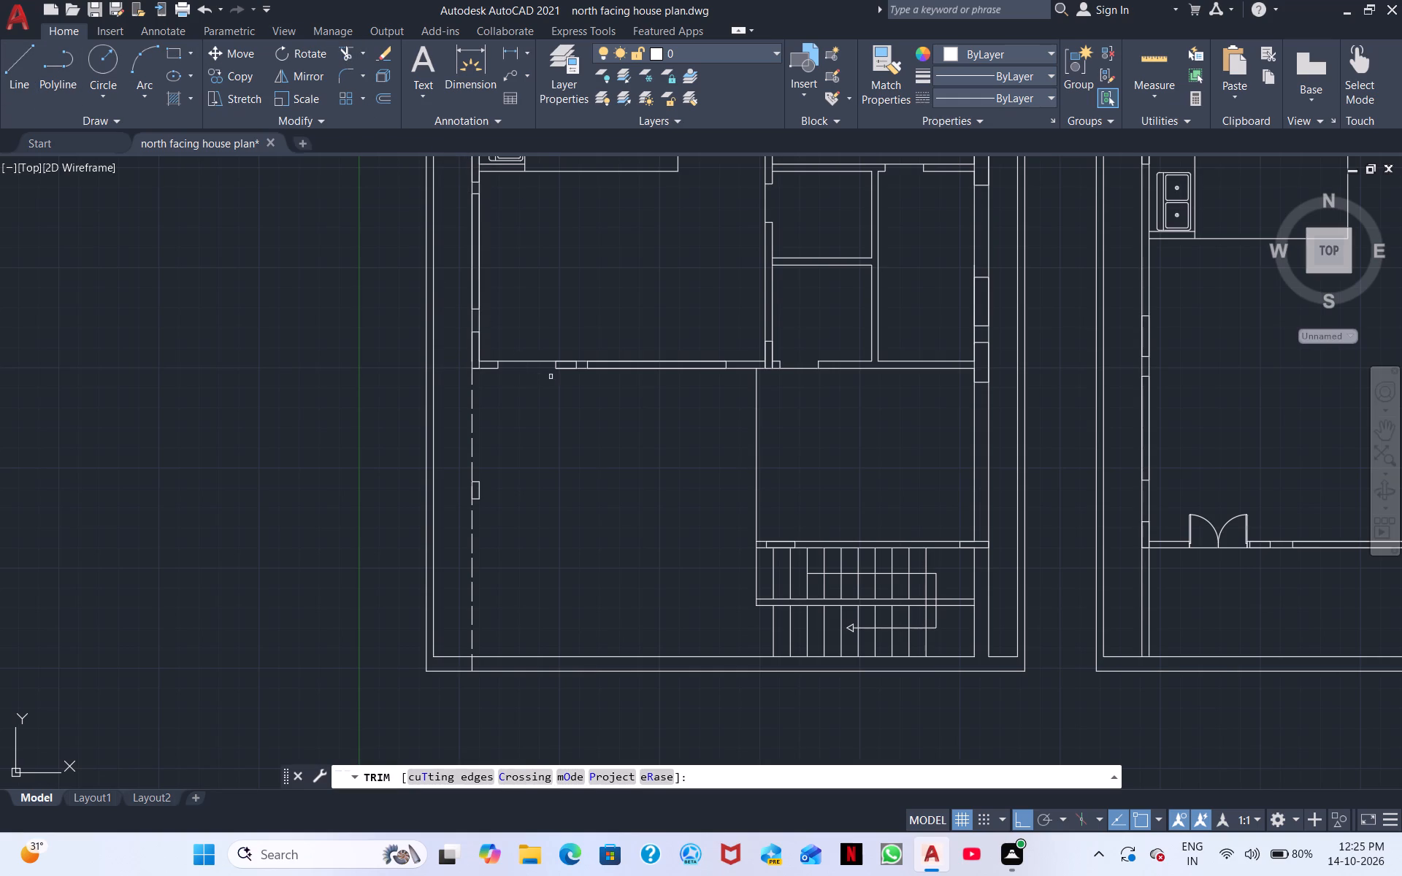
shift+click(492, 368)
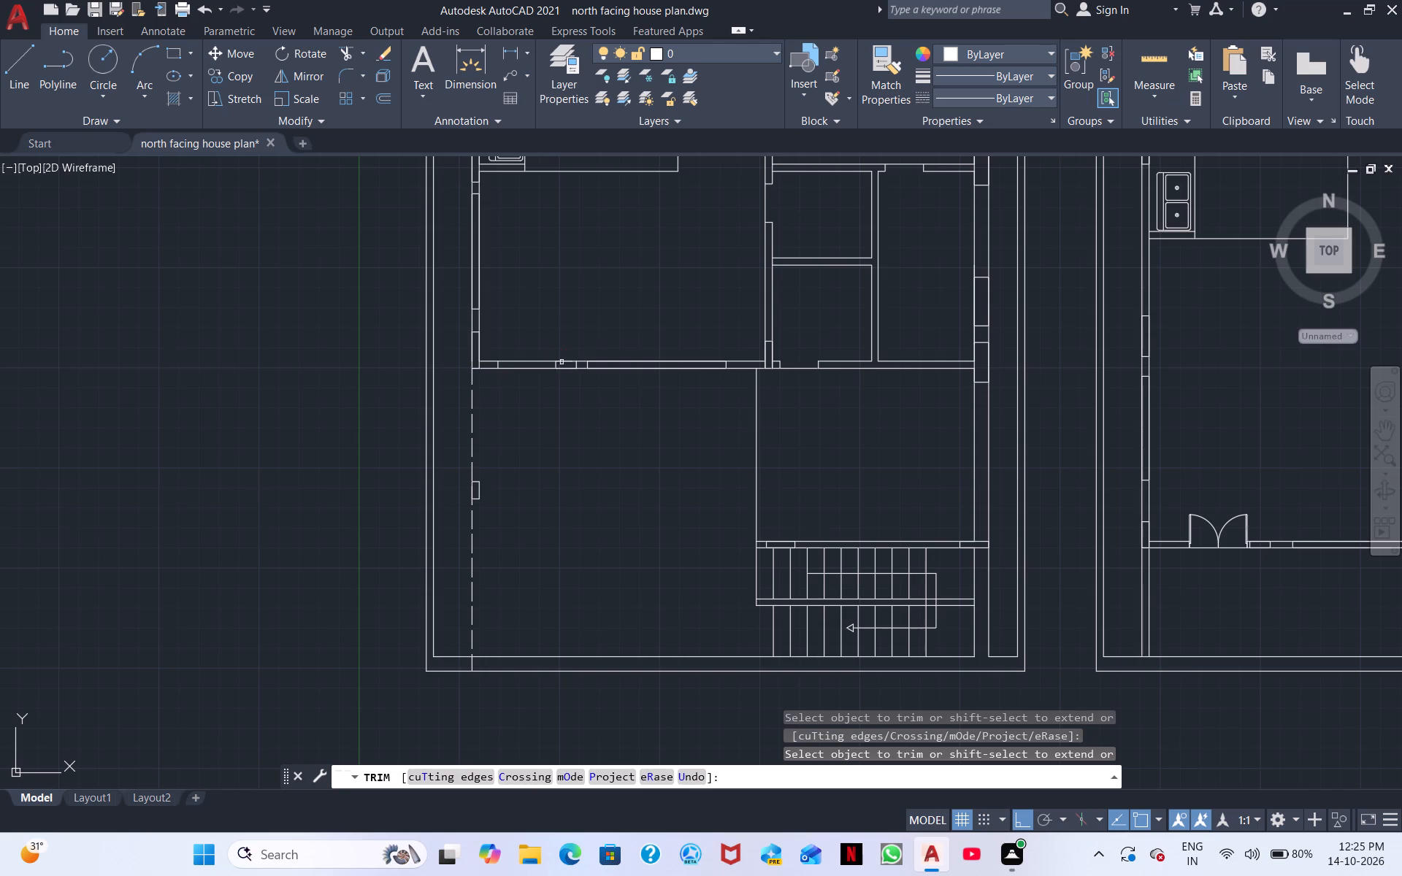
click(516, 358)
scroll(598, 410, down, 1)
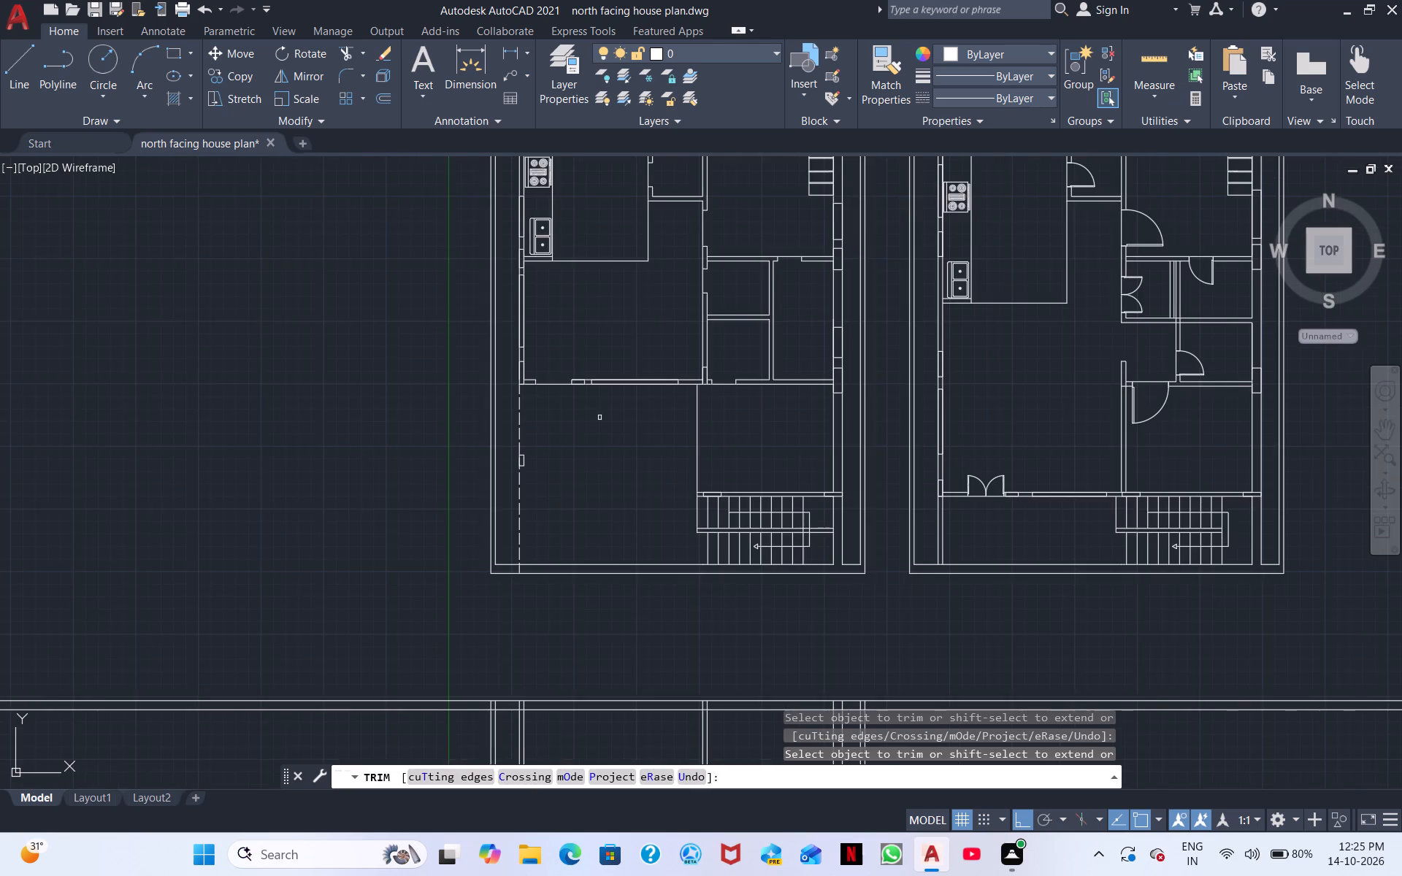
middle_drag(599, 418, 453, 383)
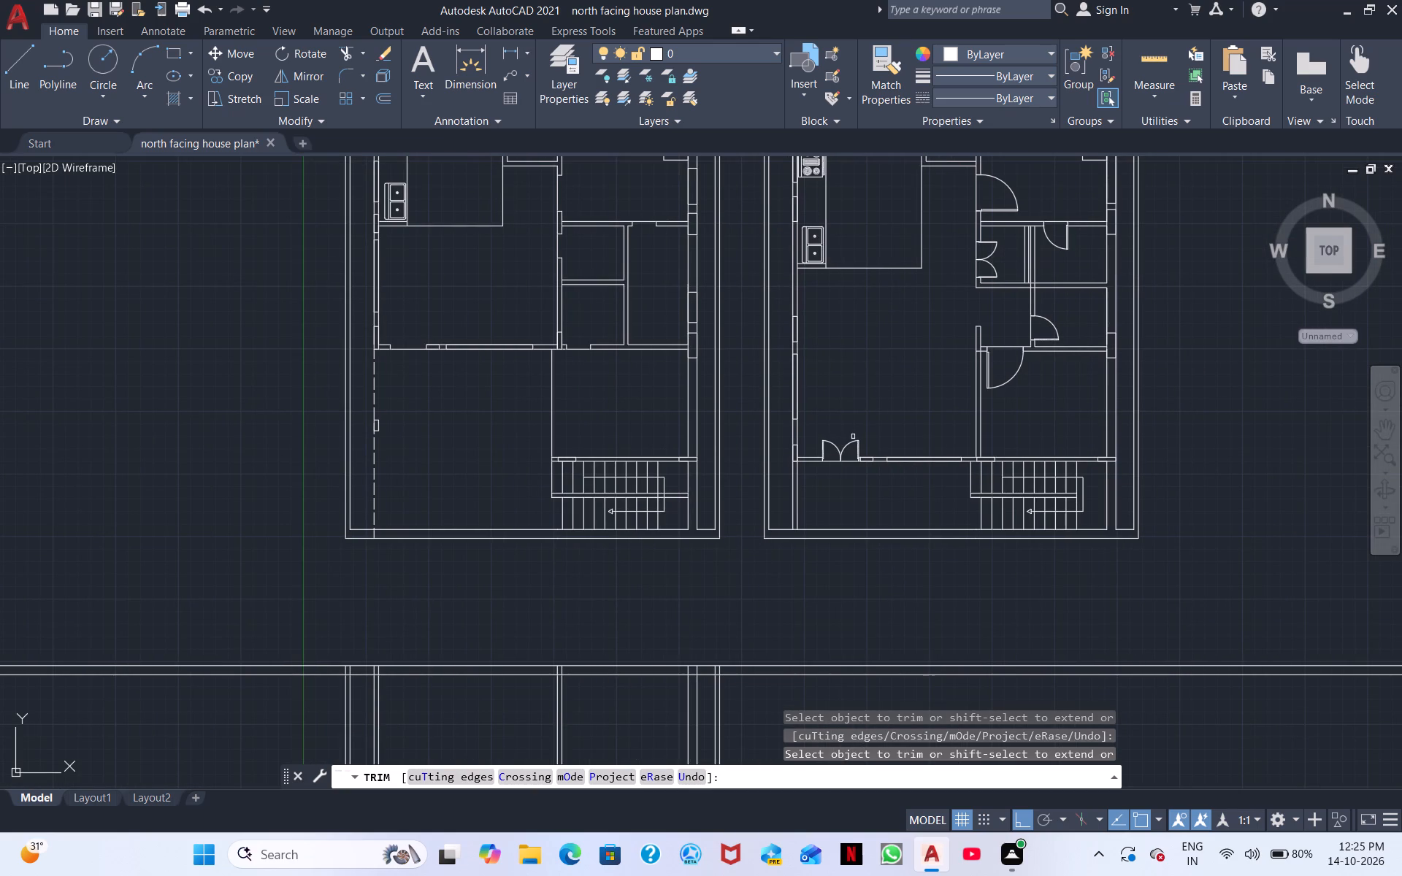
key(Escape)
Copy the east plan's hall double door from its leaves' meeting point, 35'-1 1/2" due west into the west plan.
scroll(872, 439, up, 3)
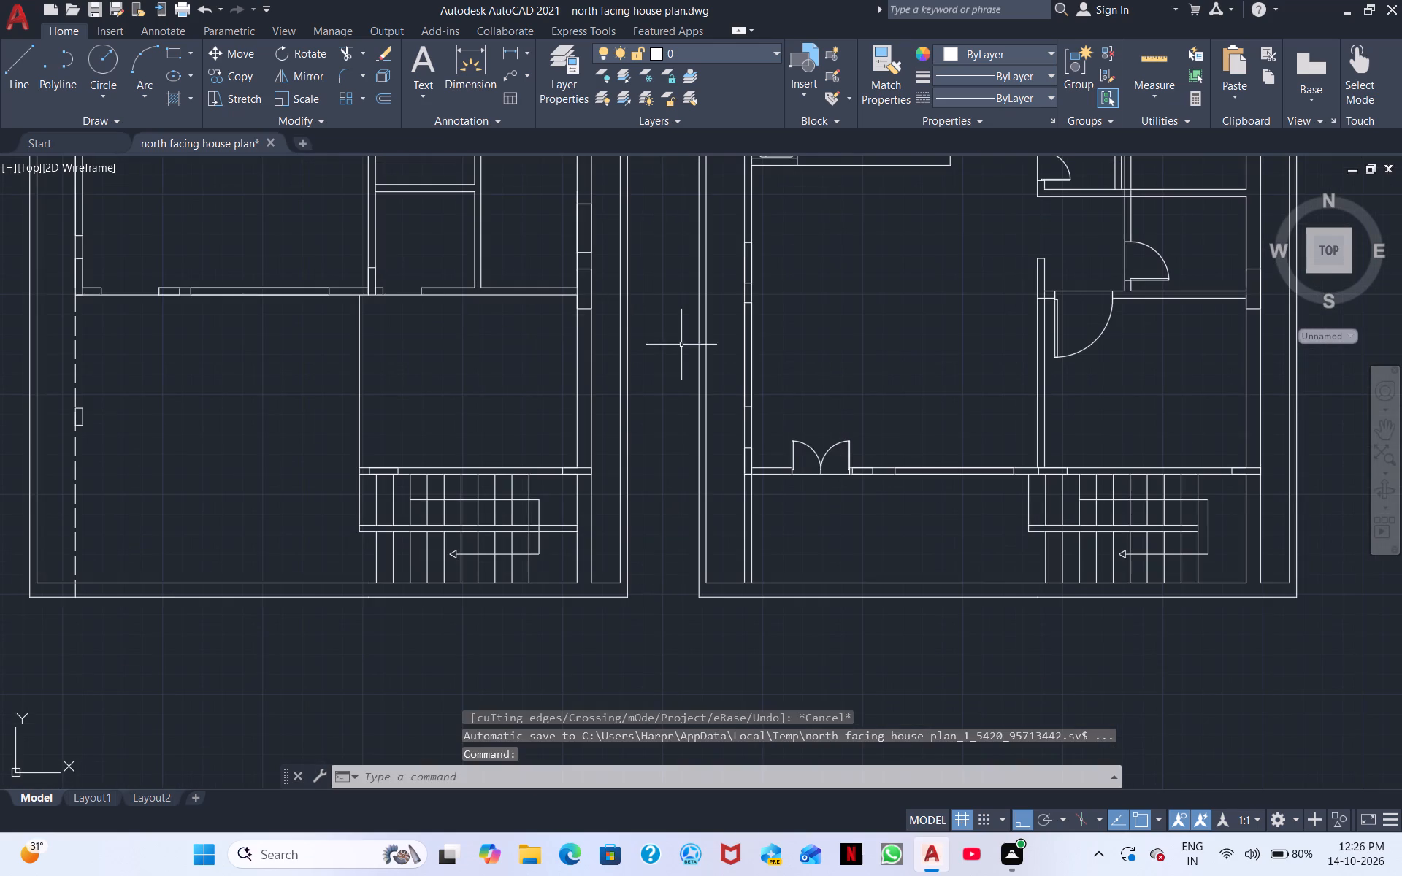
drag(861, 458, 843, 458)
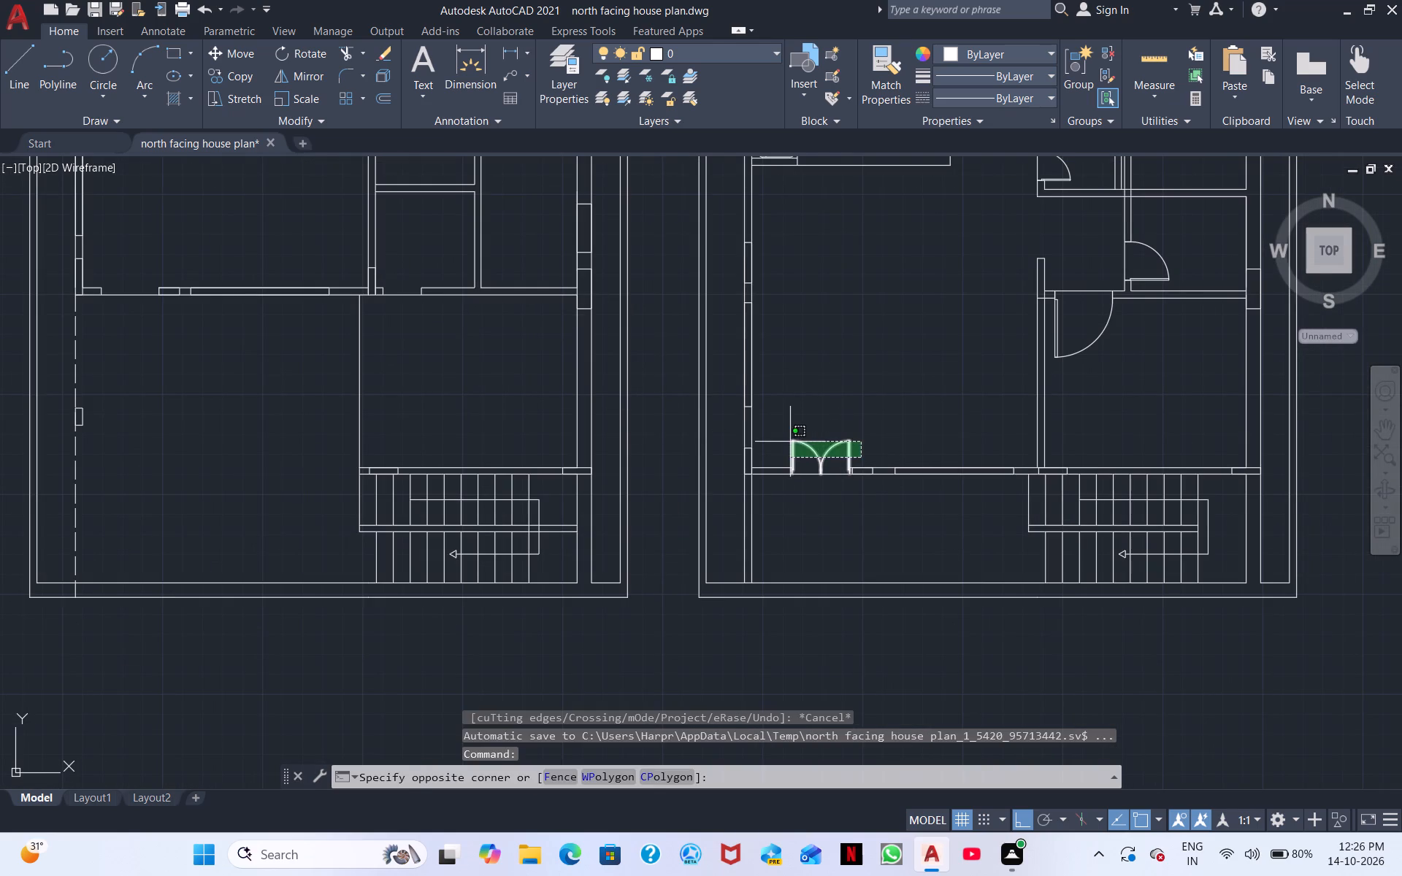
click(790, 442)
right_click(790, 440)
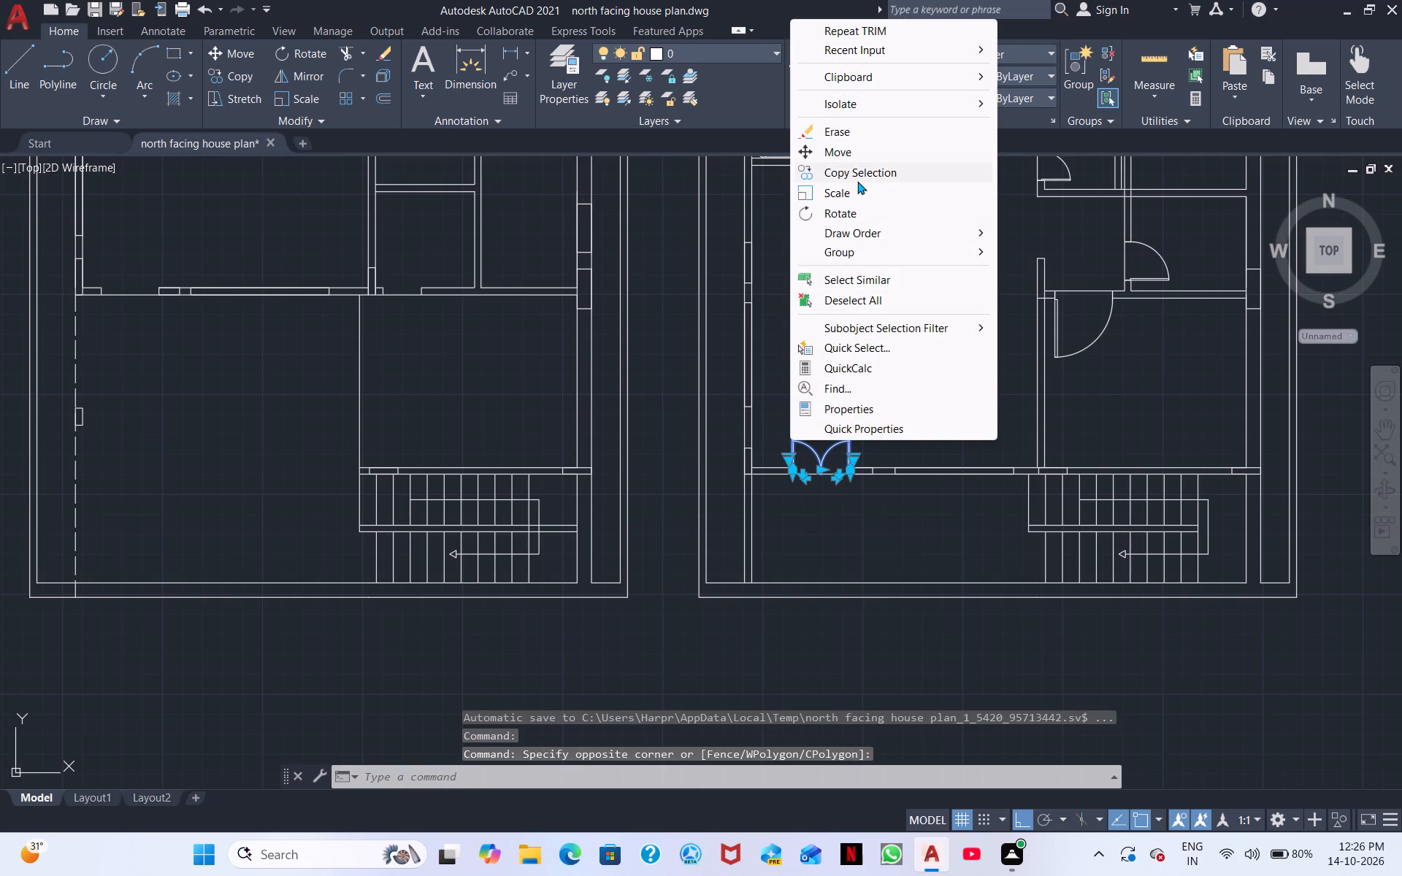
click(859, 179)
click(819, 476)
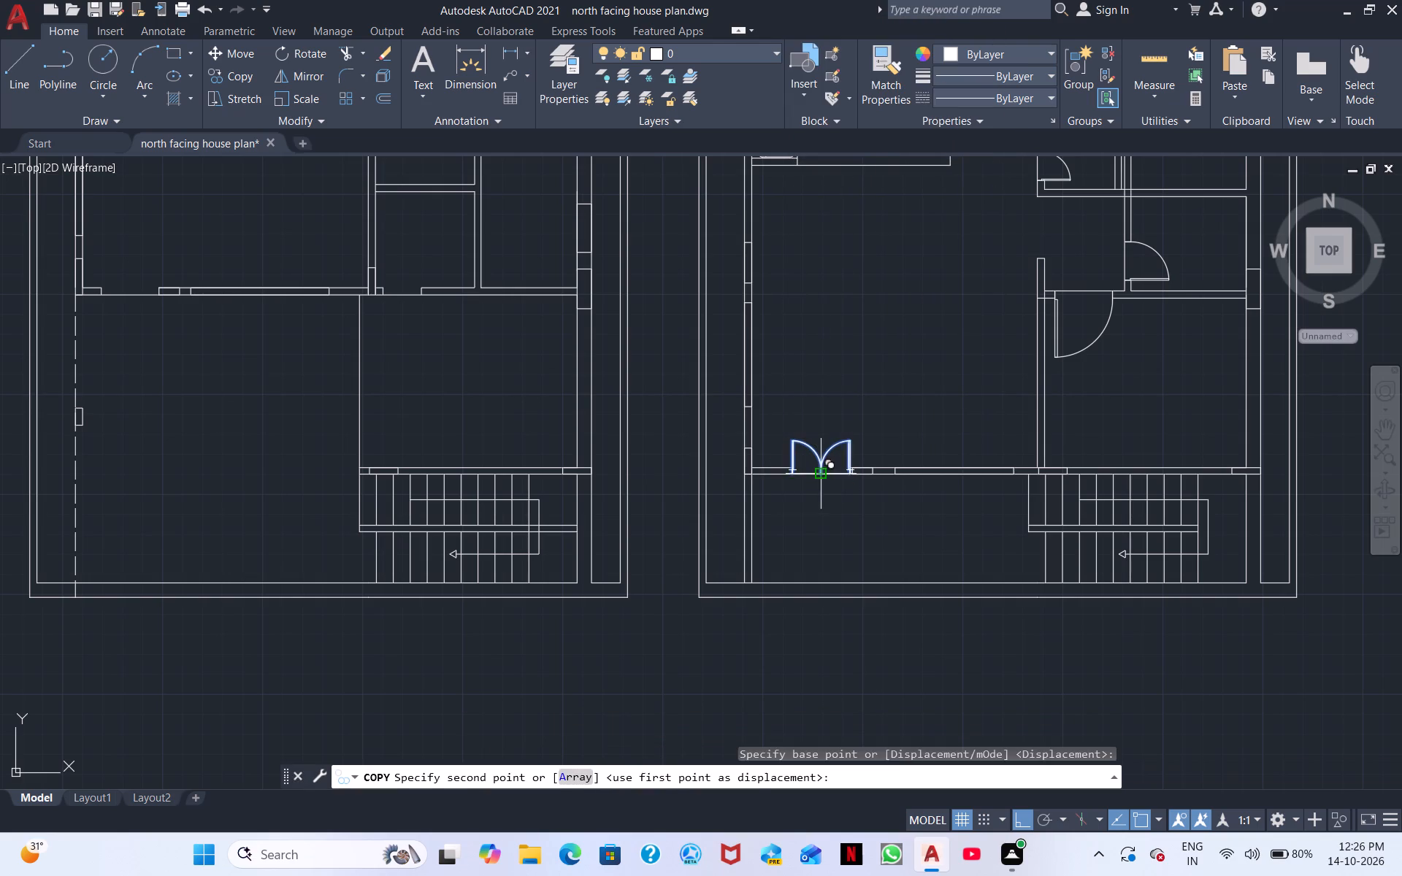
middle_drag(491, 429, 1164, 344)
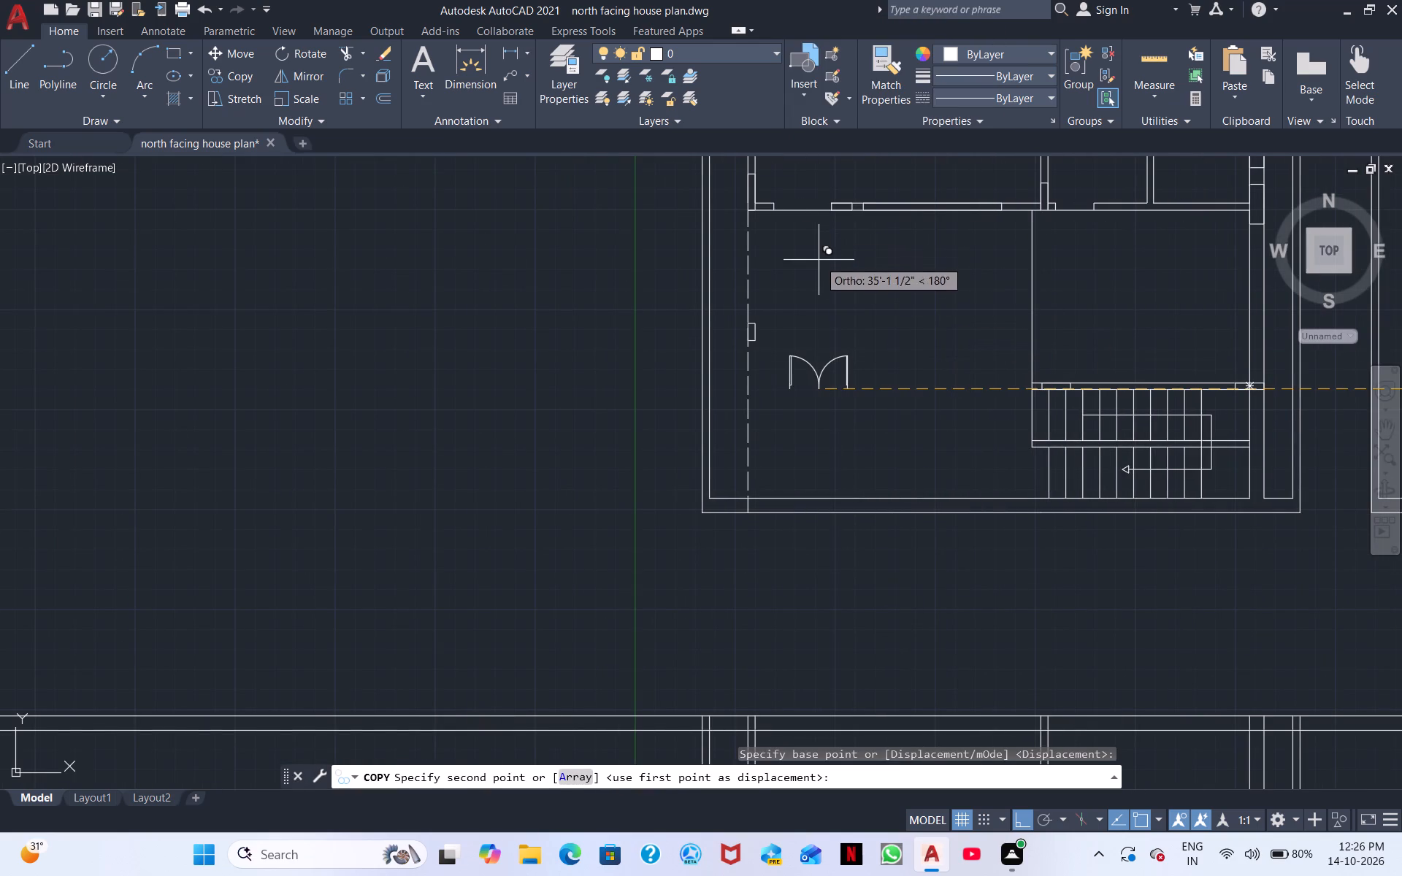
click(819, 260)
key(Escape)
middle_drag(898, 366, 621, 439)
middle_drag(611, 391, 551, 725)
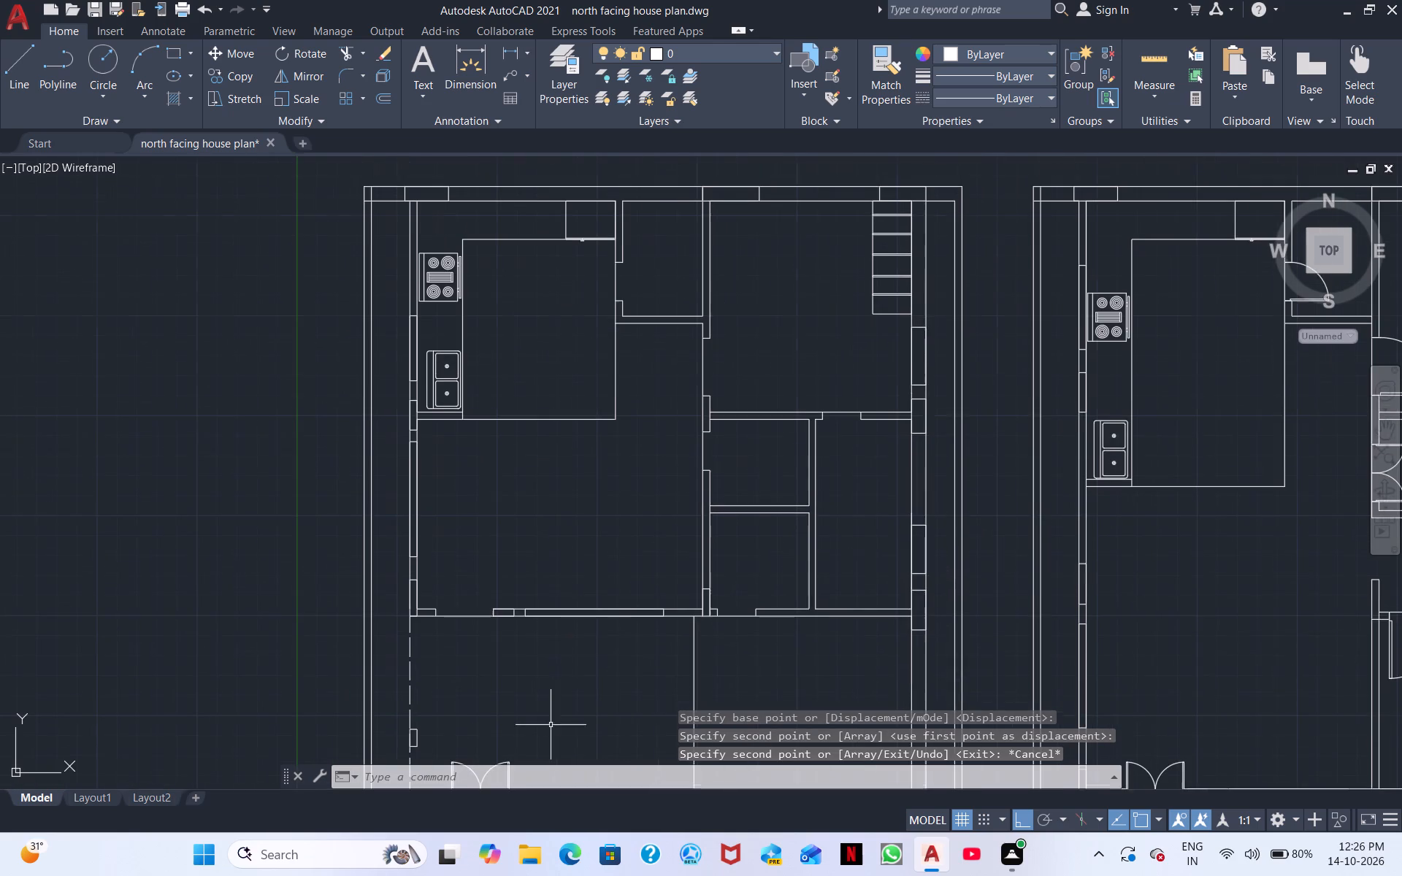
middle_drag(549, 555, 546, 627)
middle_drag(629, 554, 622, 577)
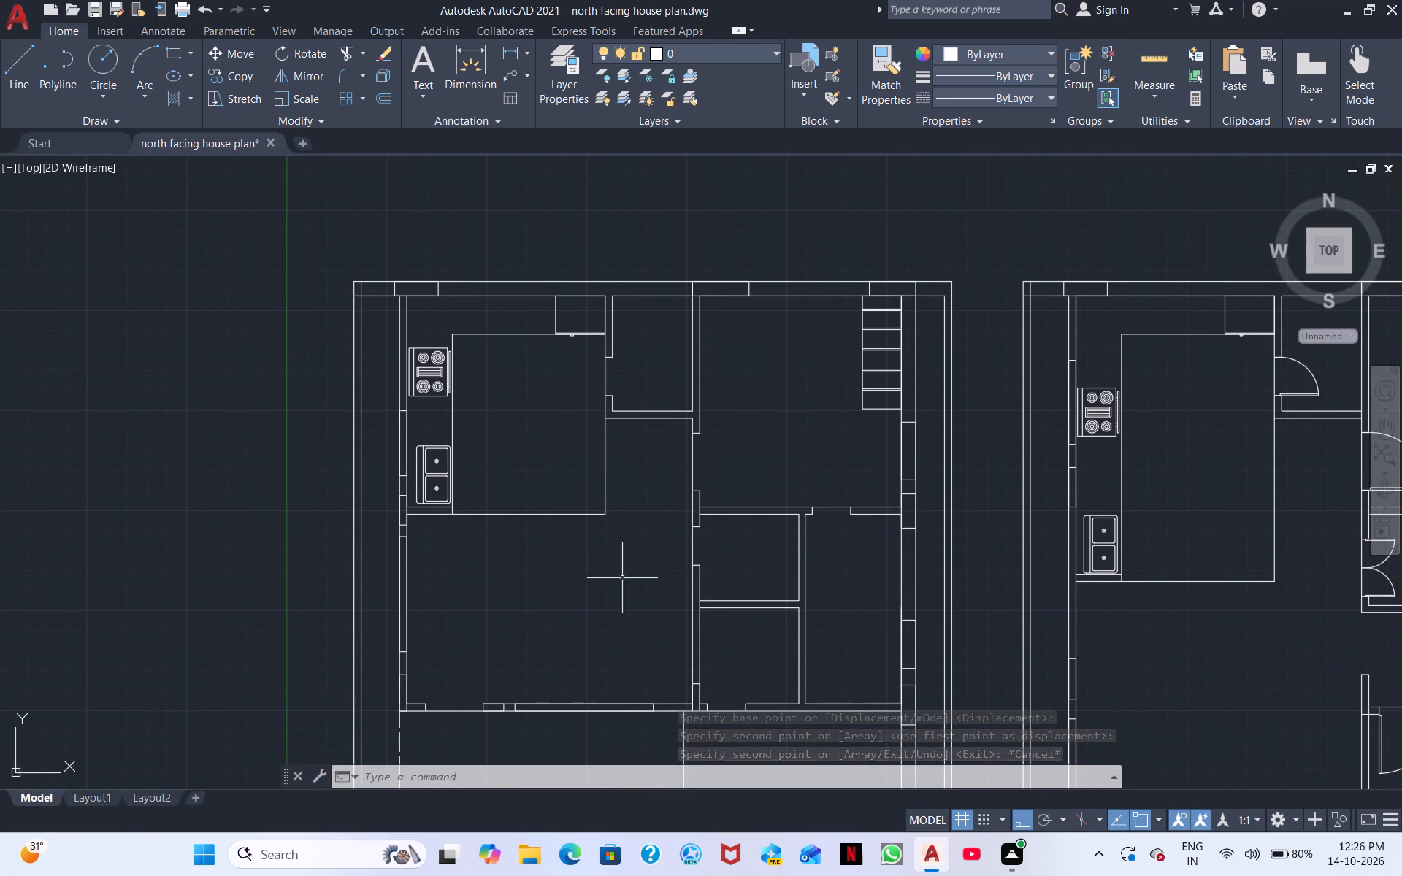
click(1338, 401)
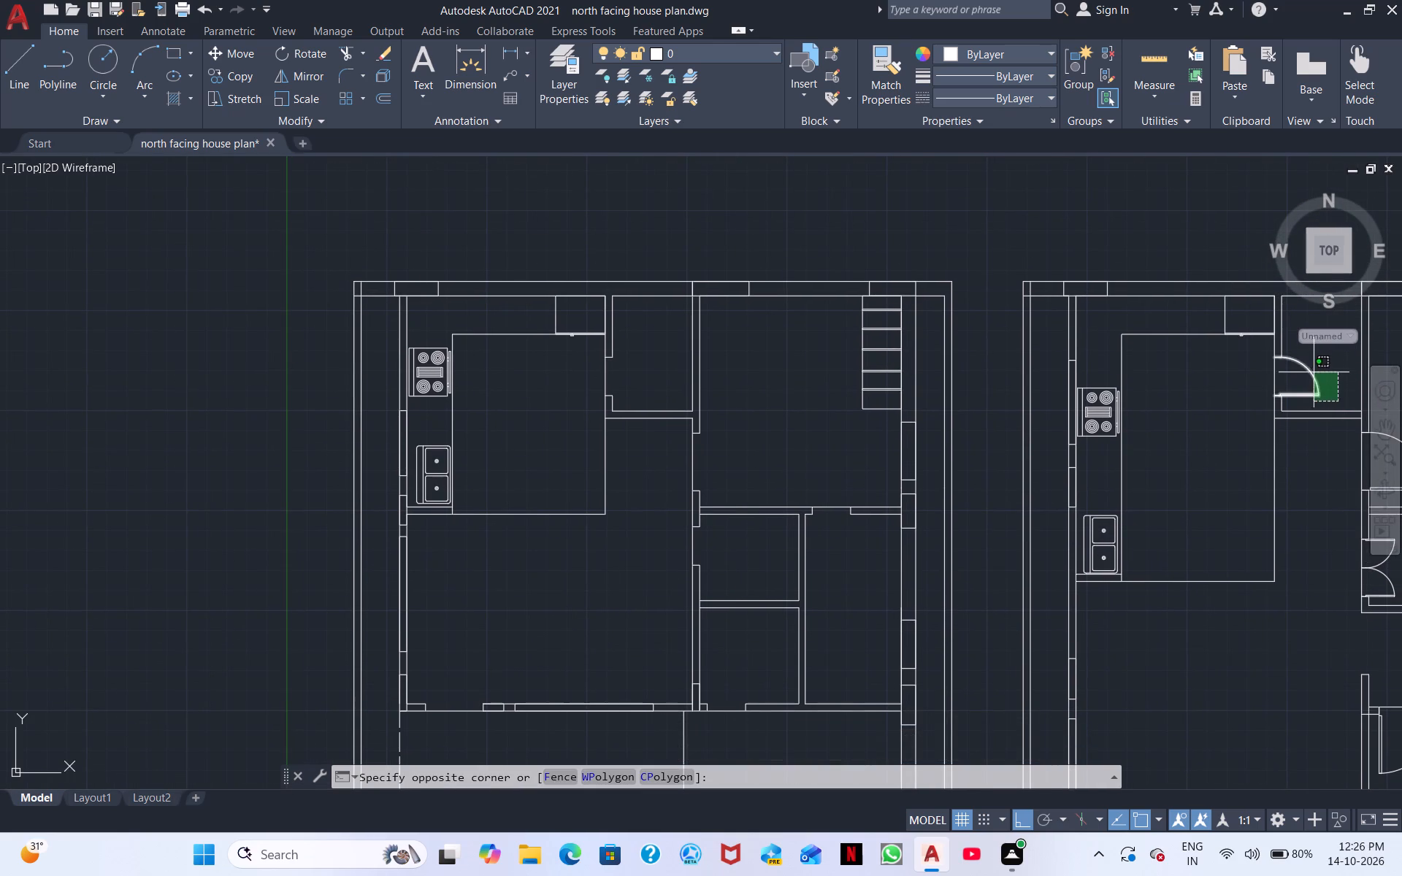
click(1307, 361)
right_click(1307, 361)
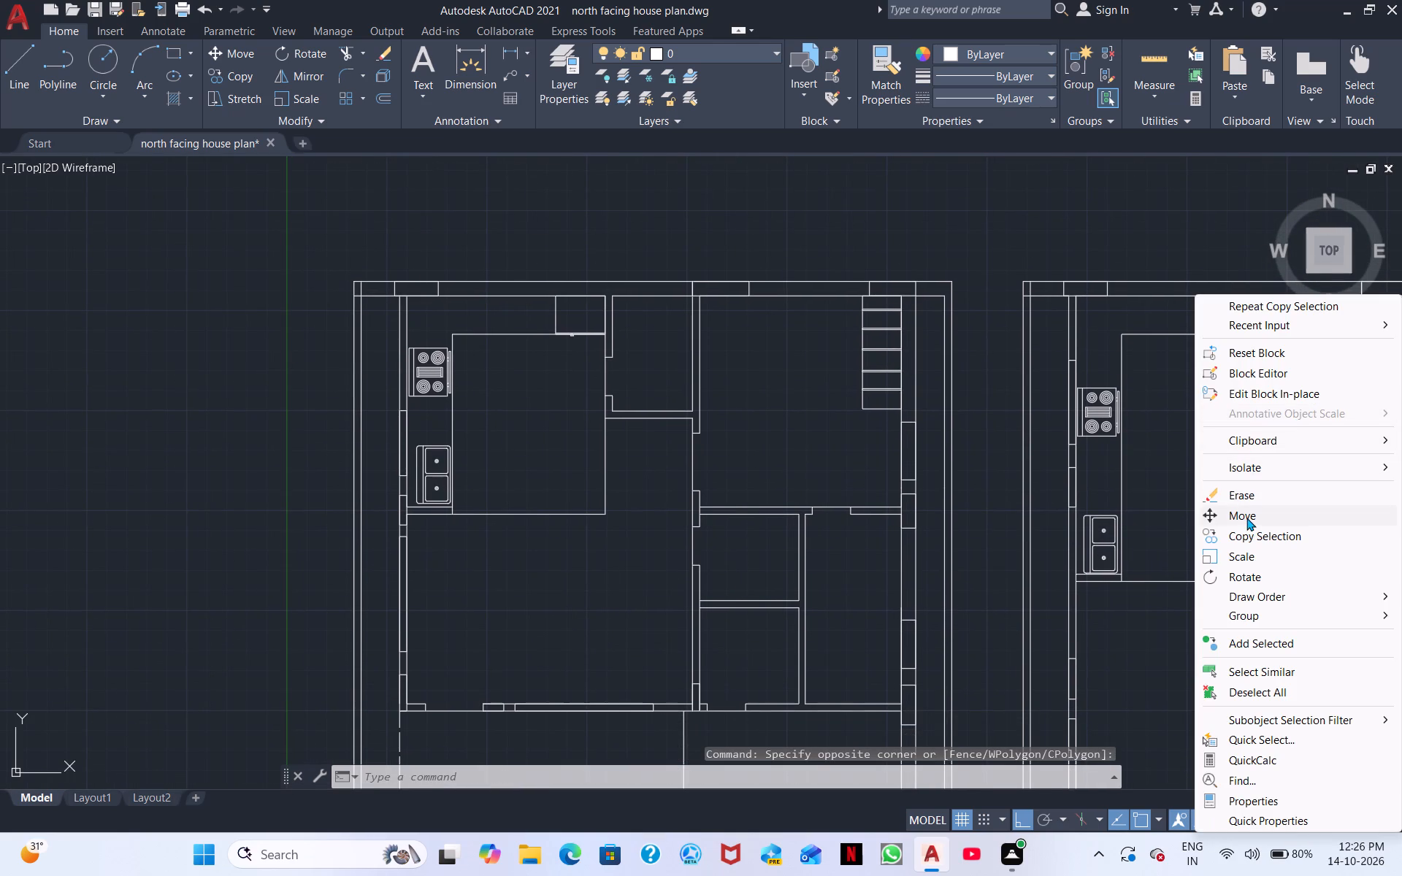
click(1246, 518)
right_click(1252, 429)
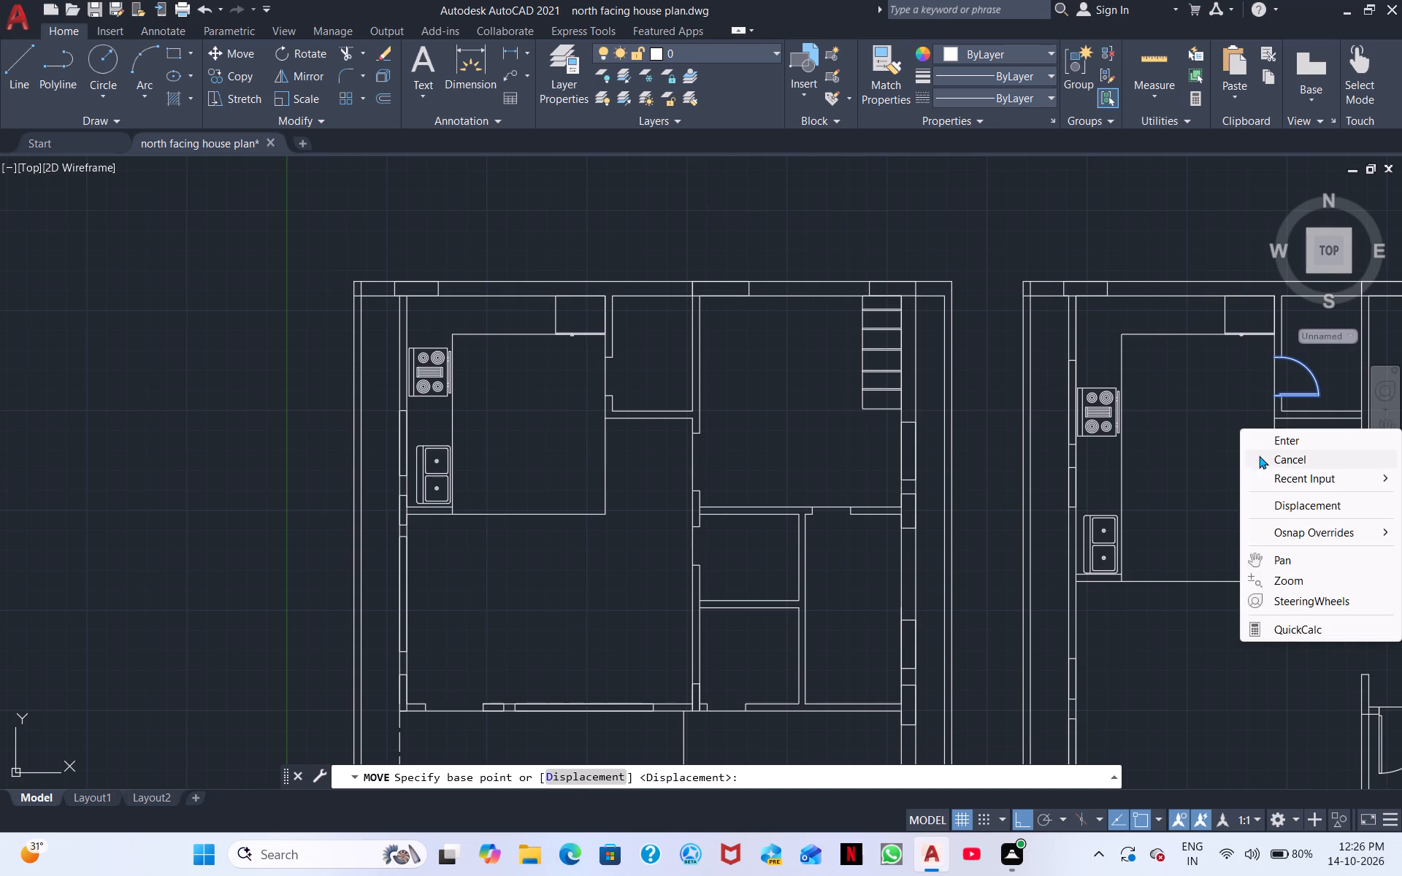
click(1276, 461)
Copy the east plan's door beside the kitchen from its leaf's midpoint, due west into the west plan's matching small room.
click(1309, 401)
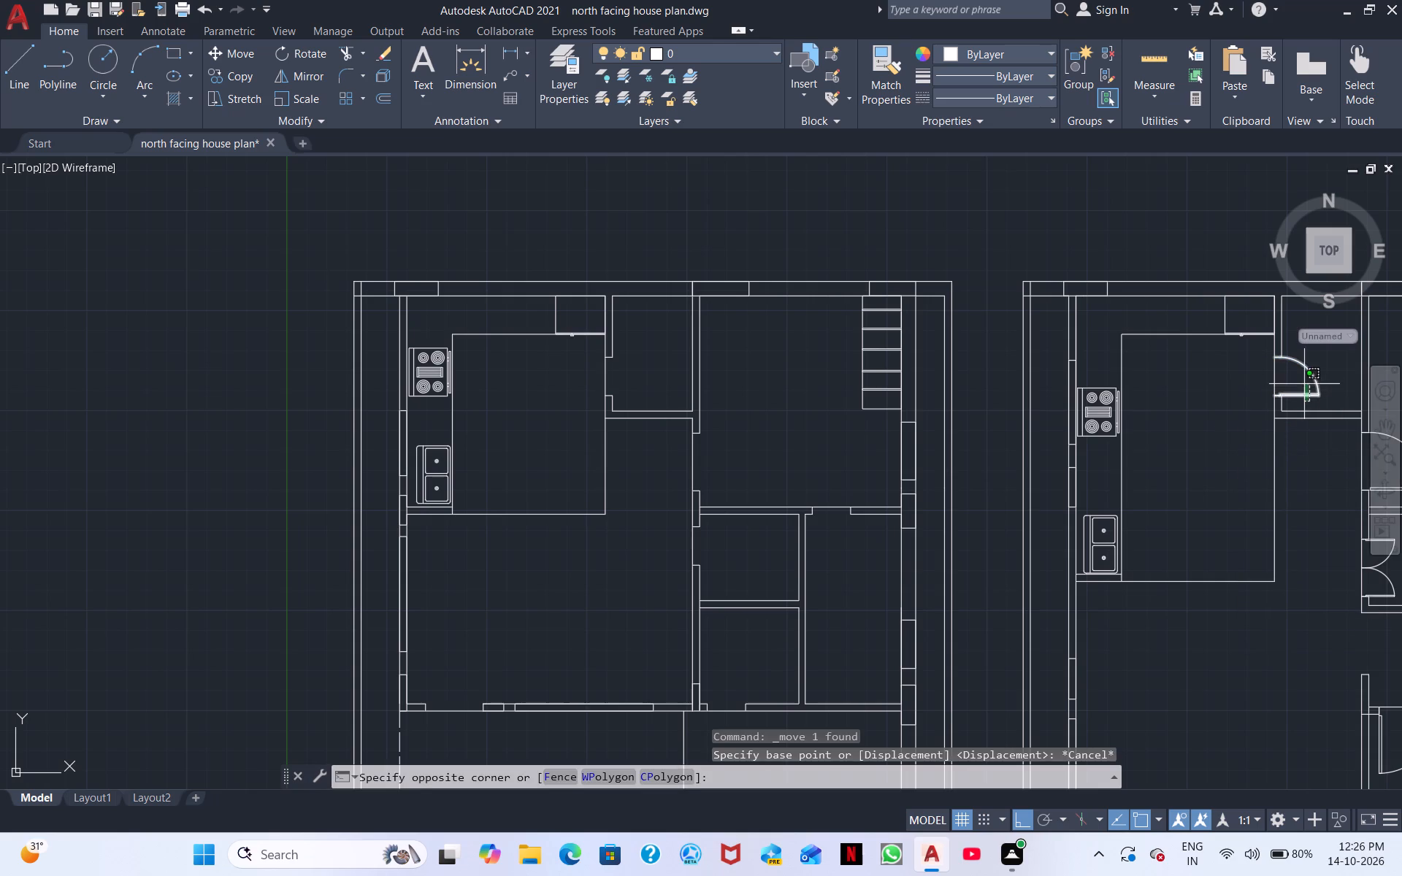
click(1304, 384)
right_click(1304, 383)
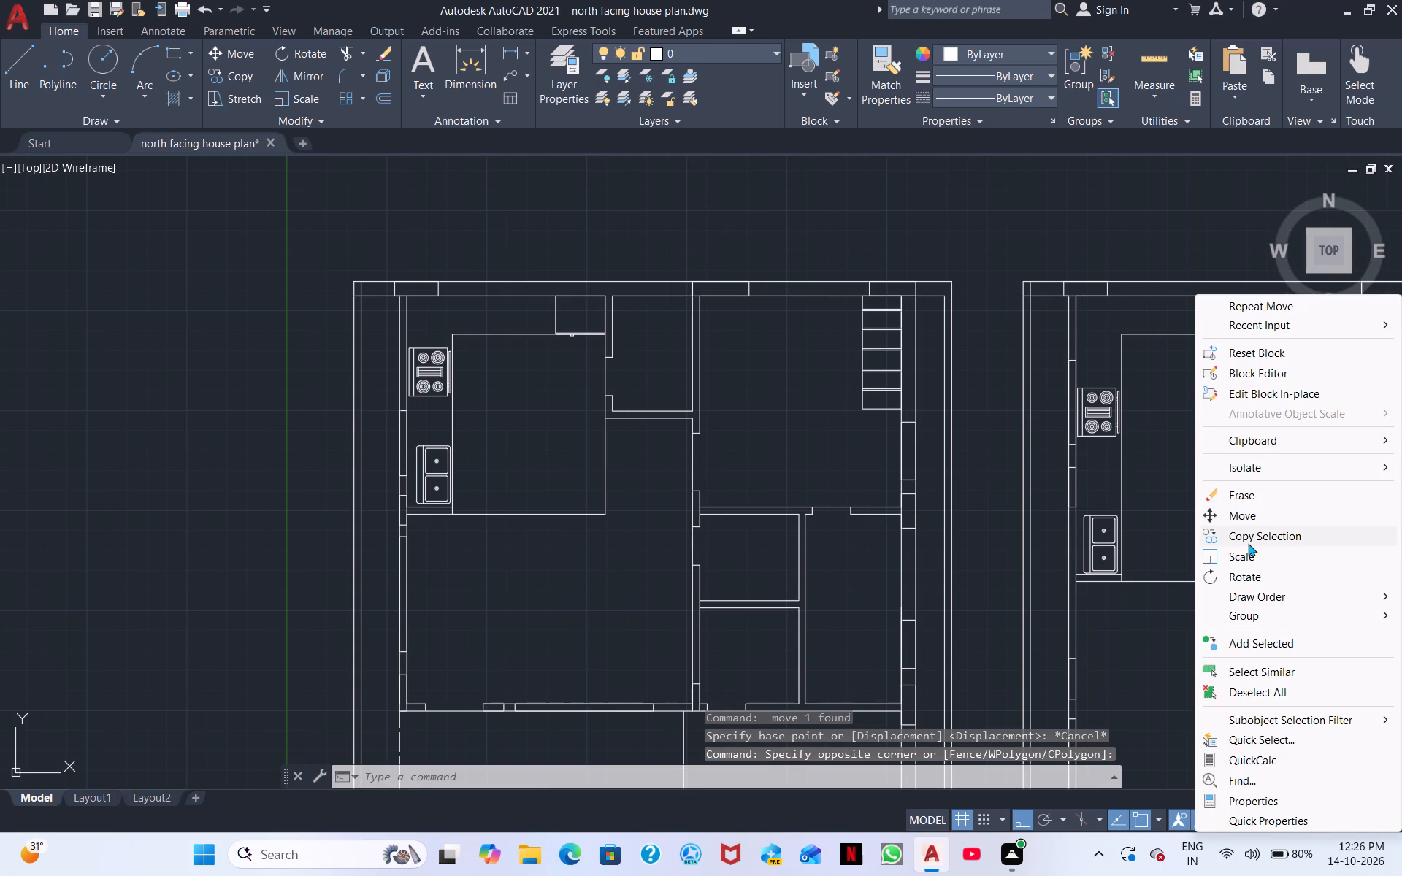
click(1250, 531)
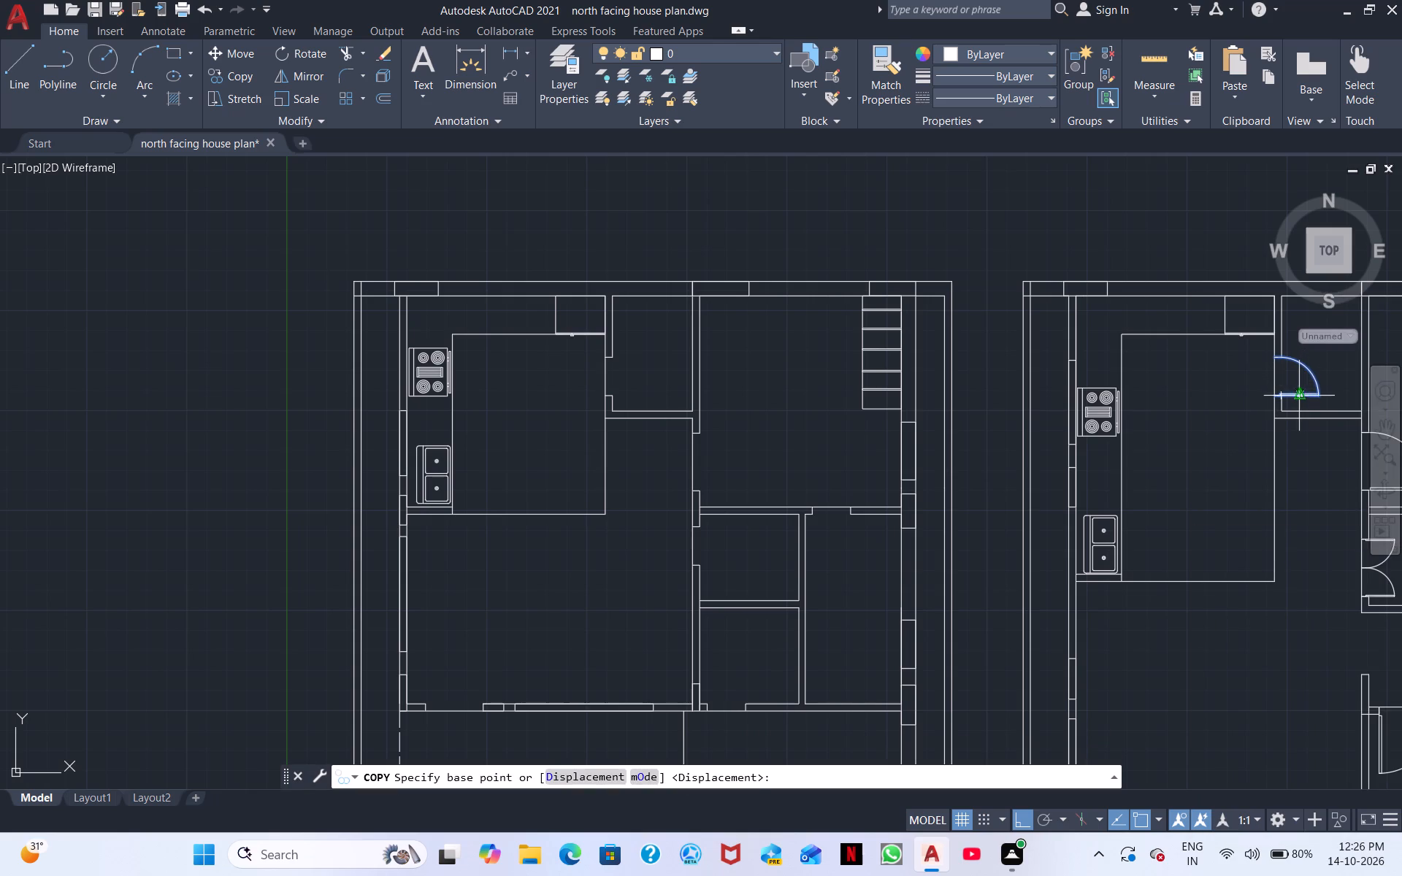
click(1295, 397)
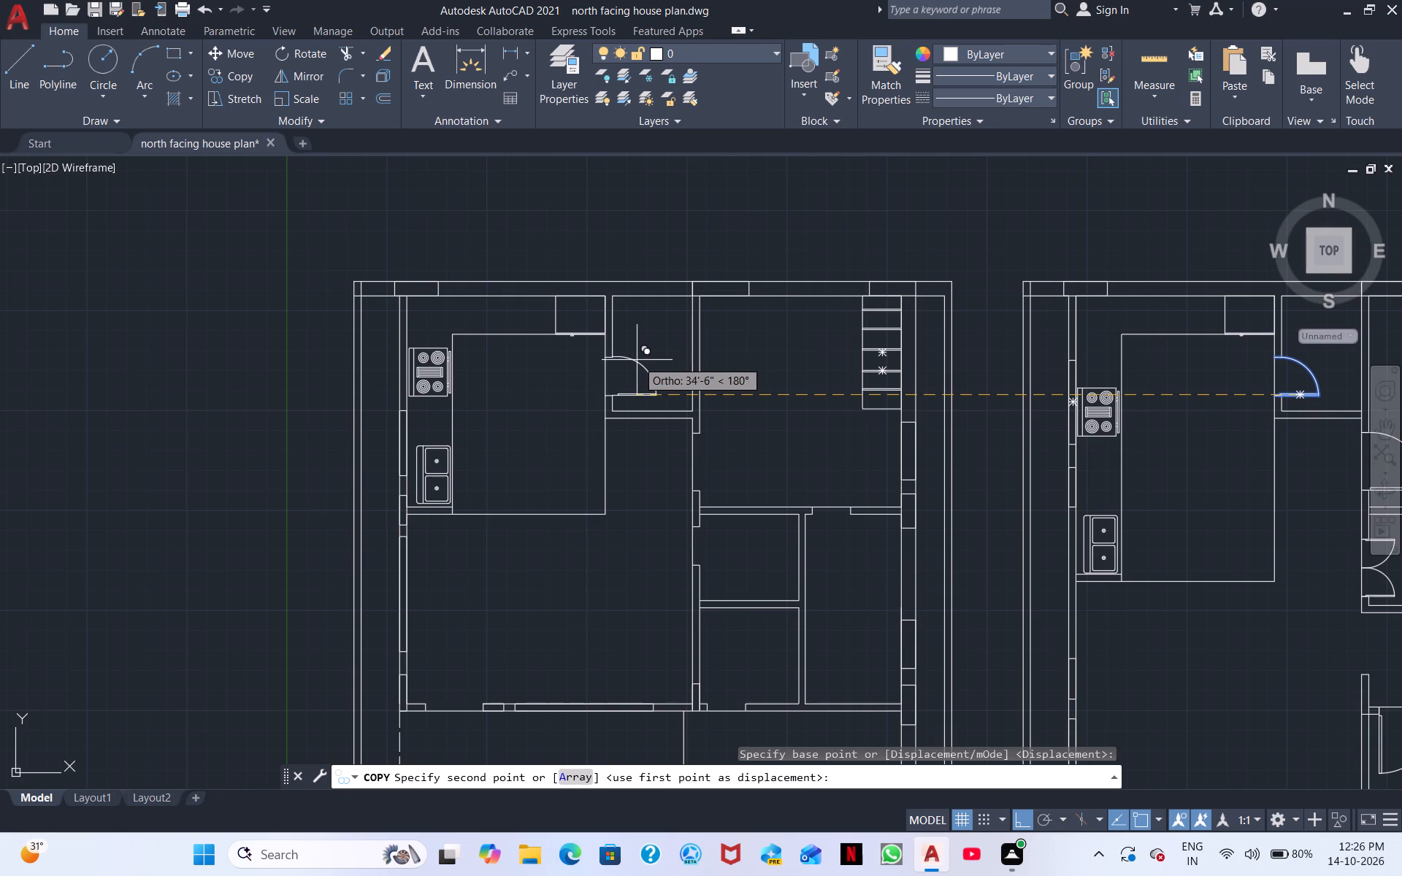
click(646, 360)
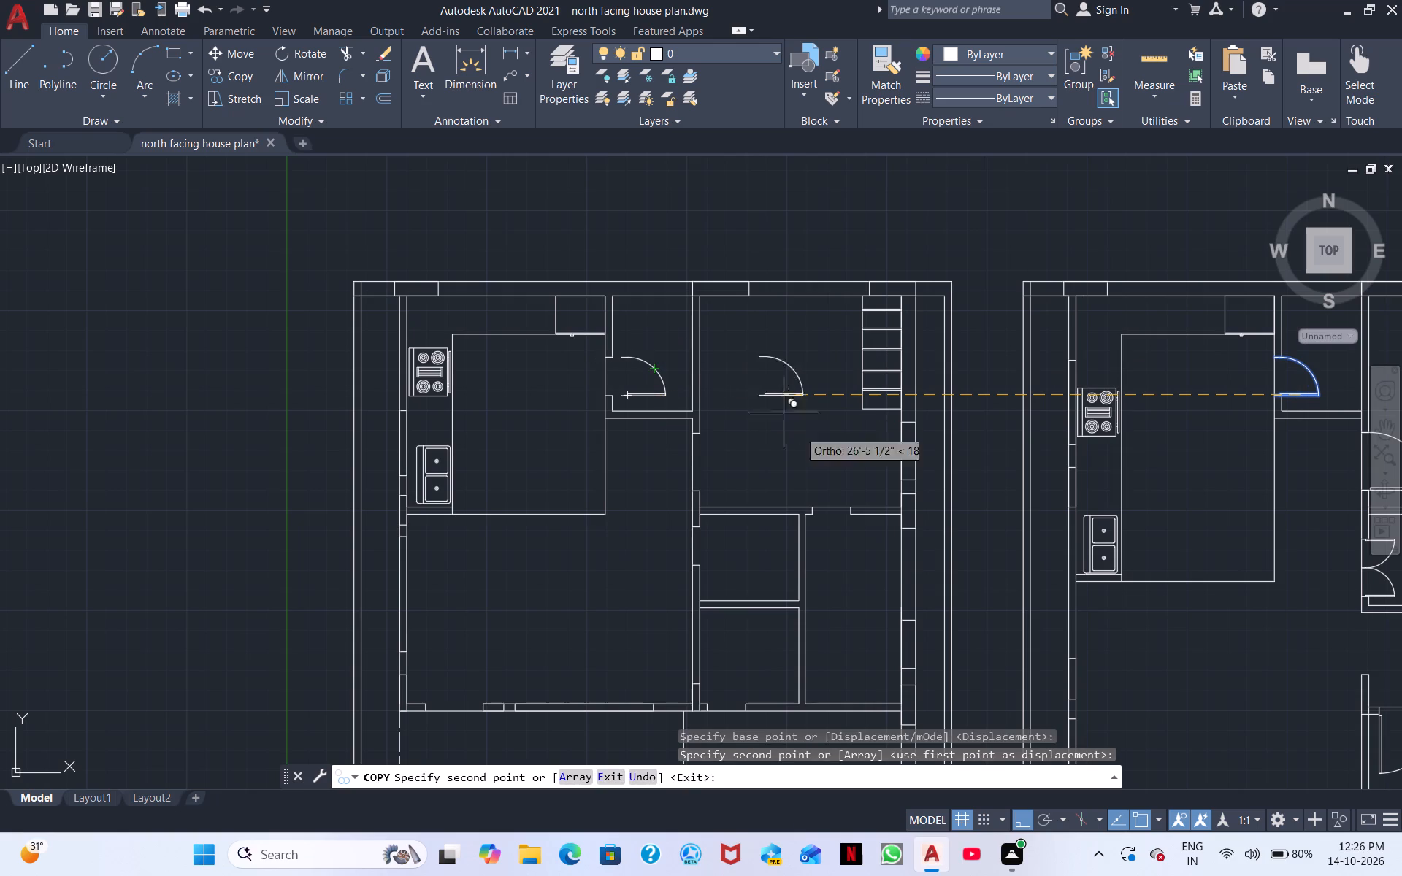
right_click(856, 491)
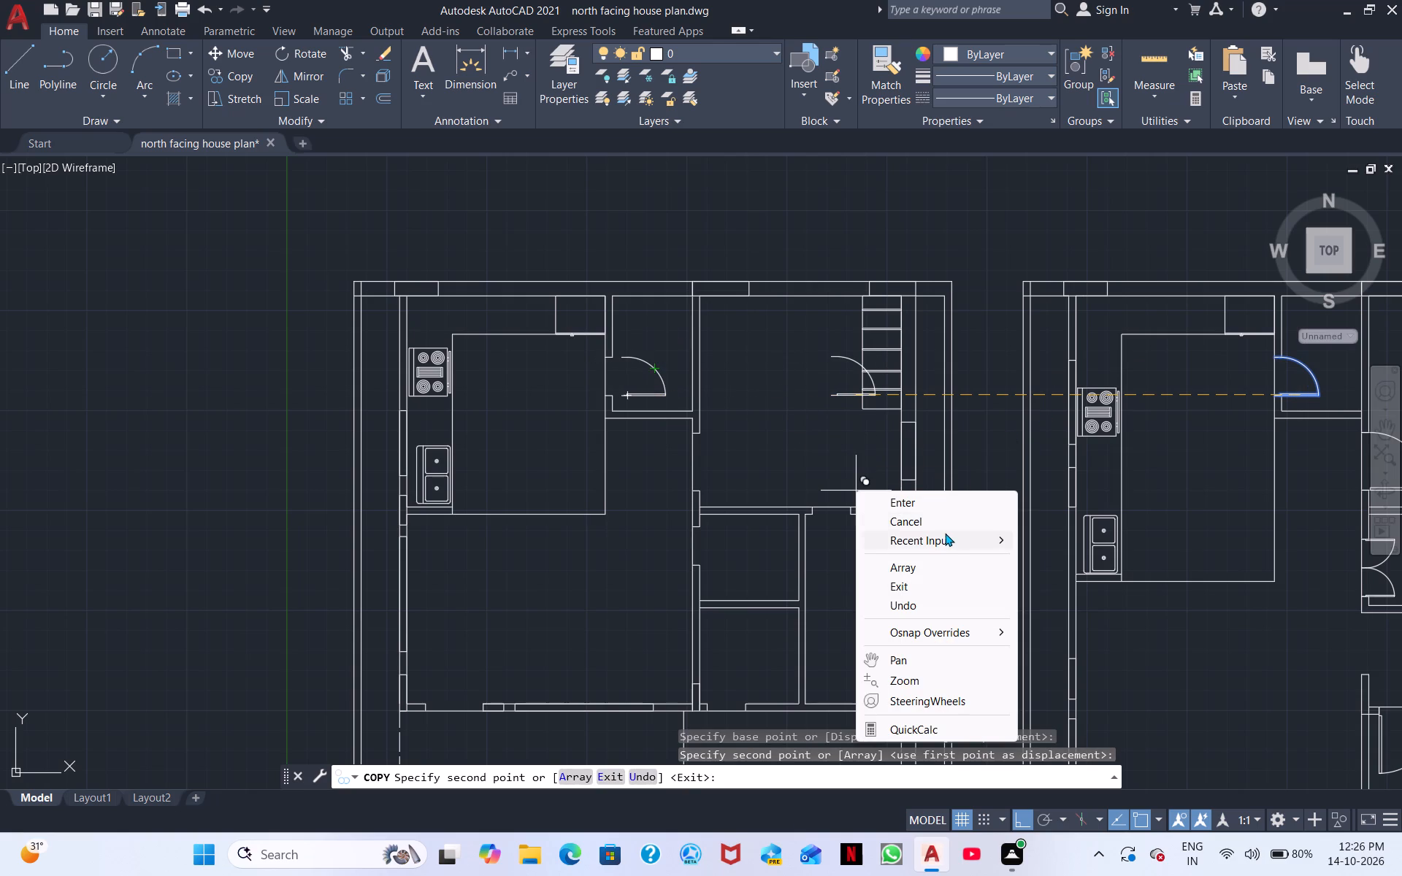
click(944, 524)
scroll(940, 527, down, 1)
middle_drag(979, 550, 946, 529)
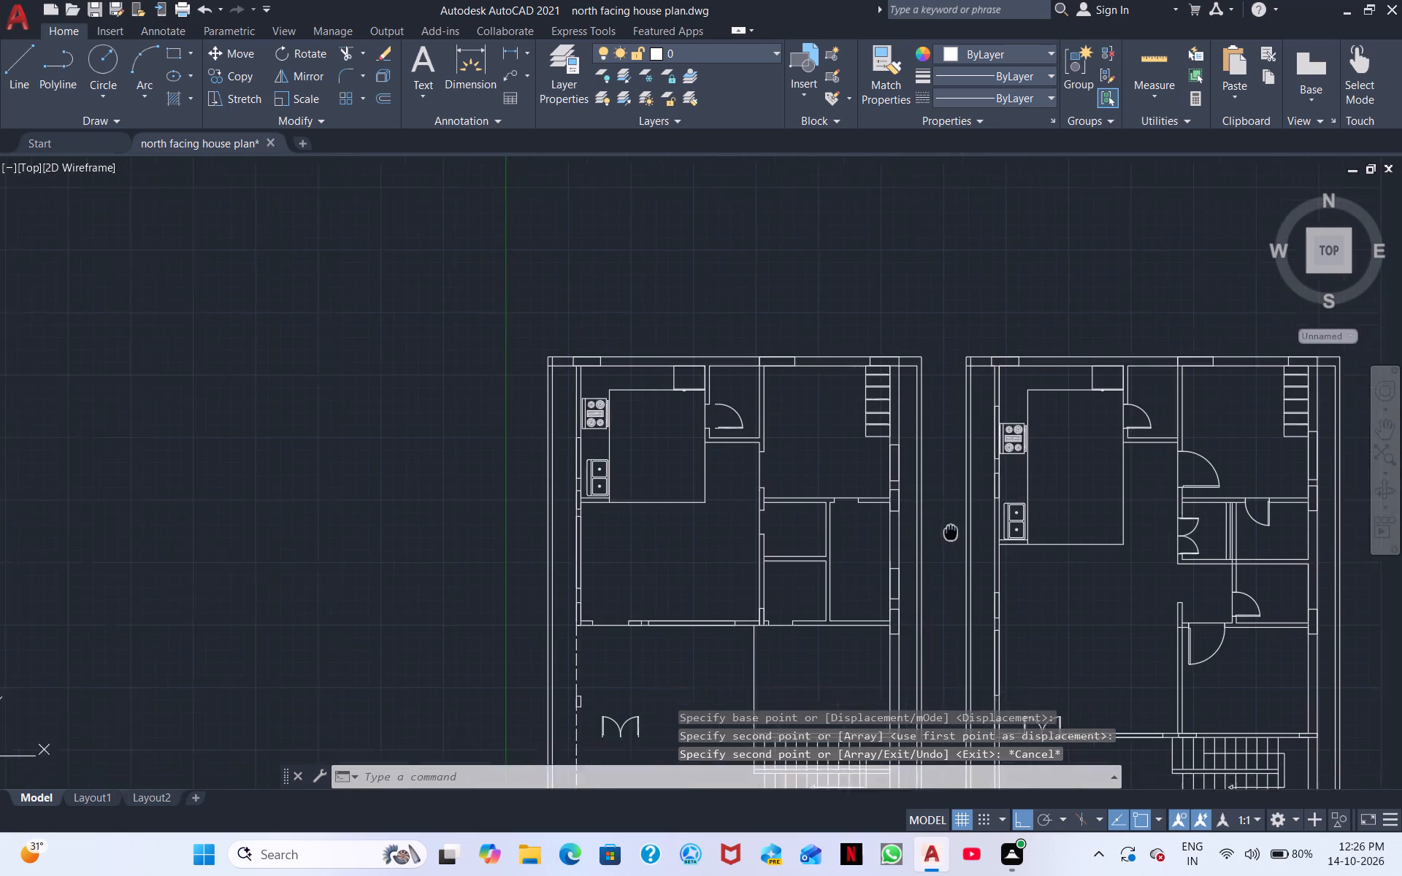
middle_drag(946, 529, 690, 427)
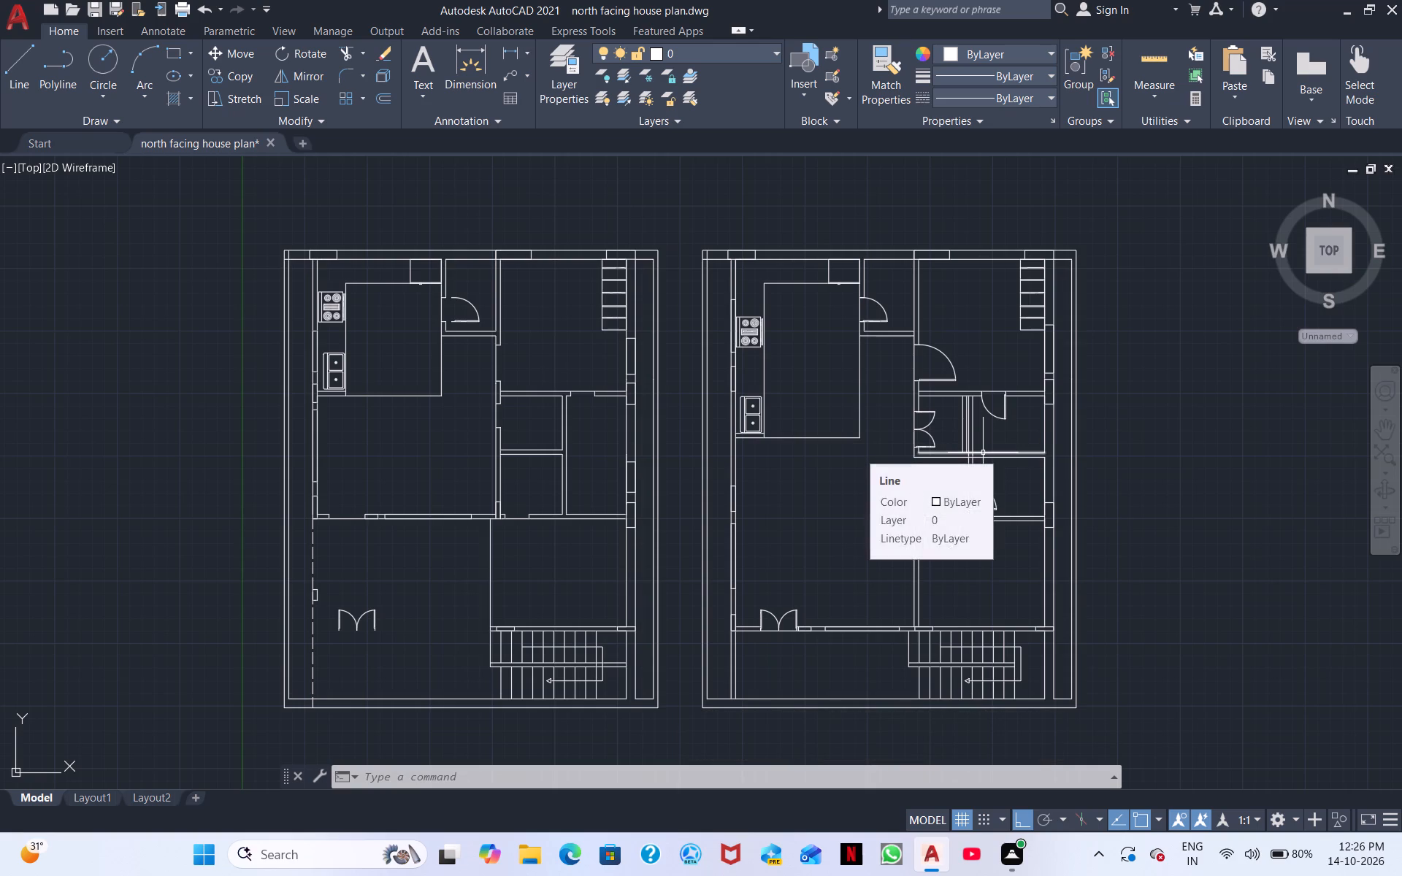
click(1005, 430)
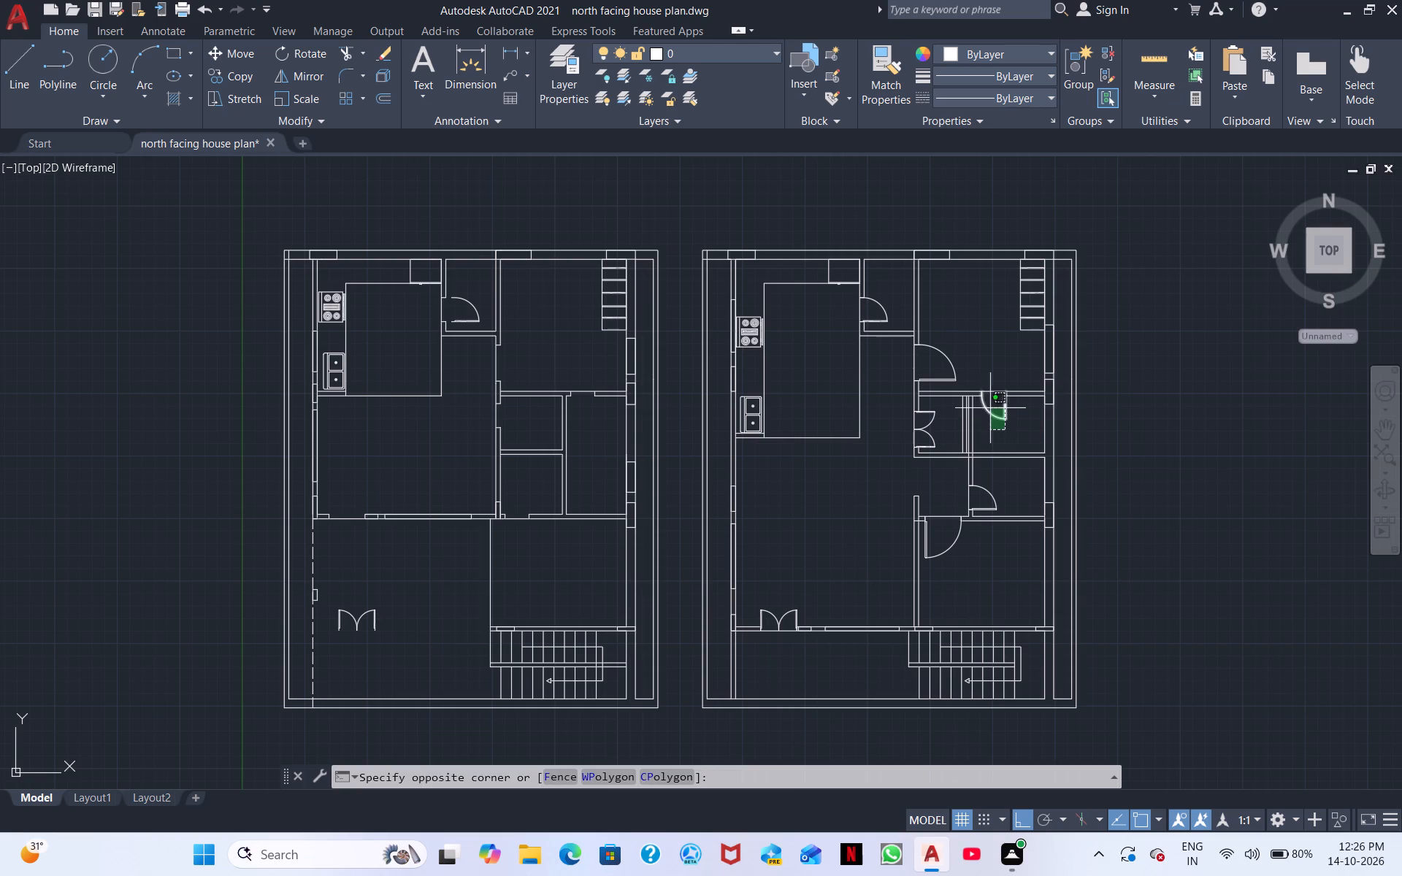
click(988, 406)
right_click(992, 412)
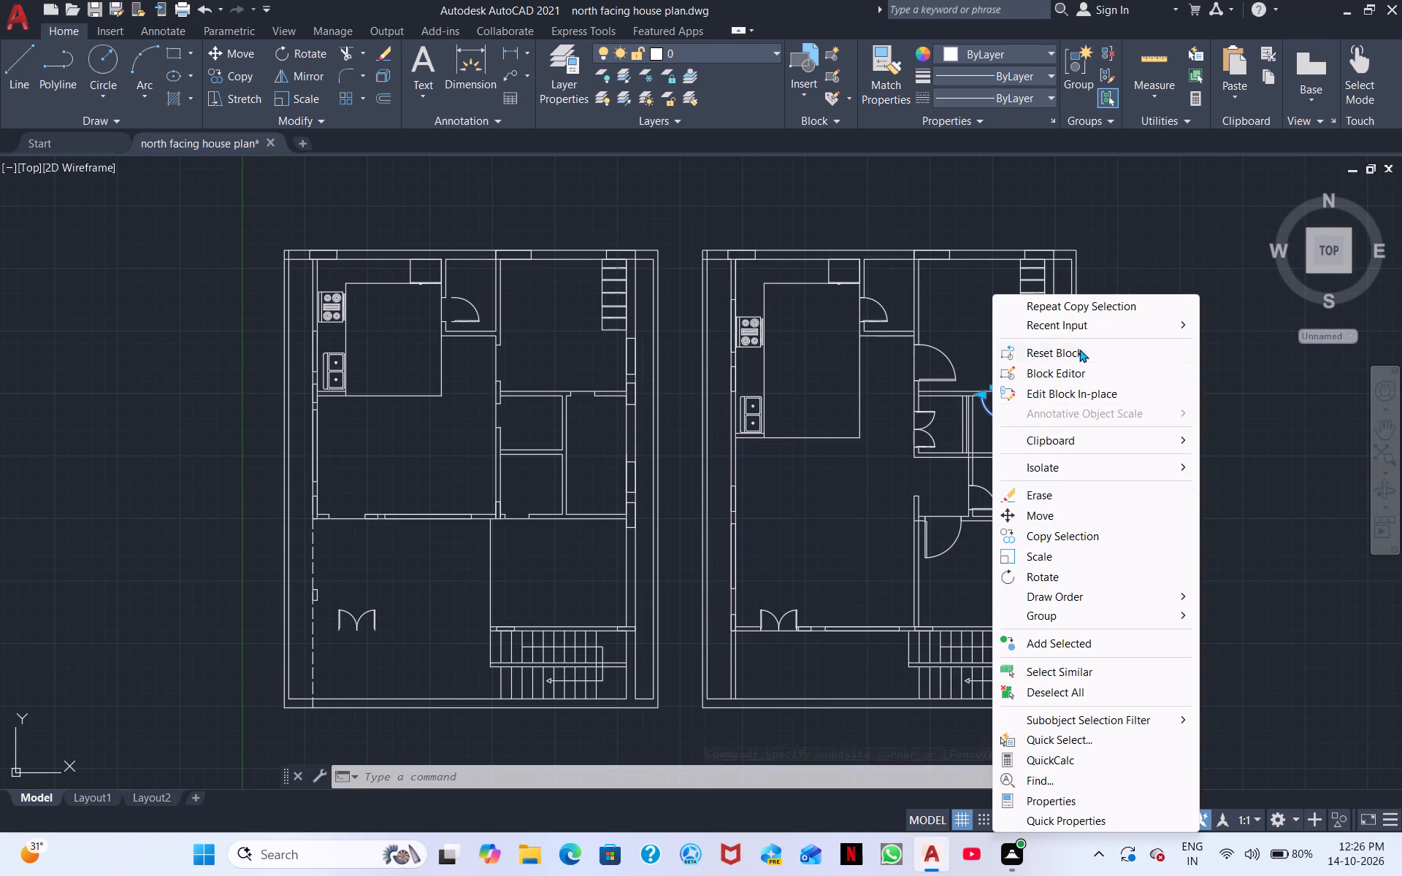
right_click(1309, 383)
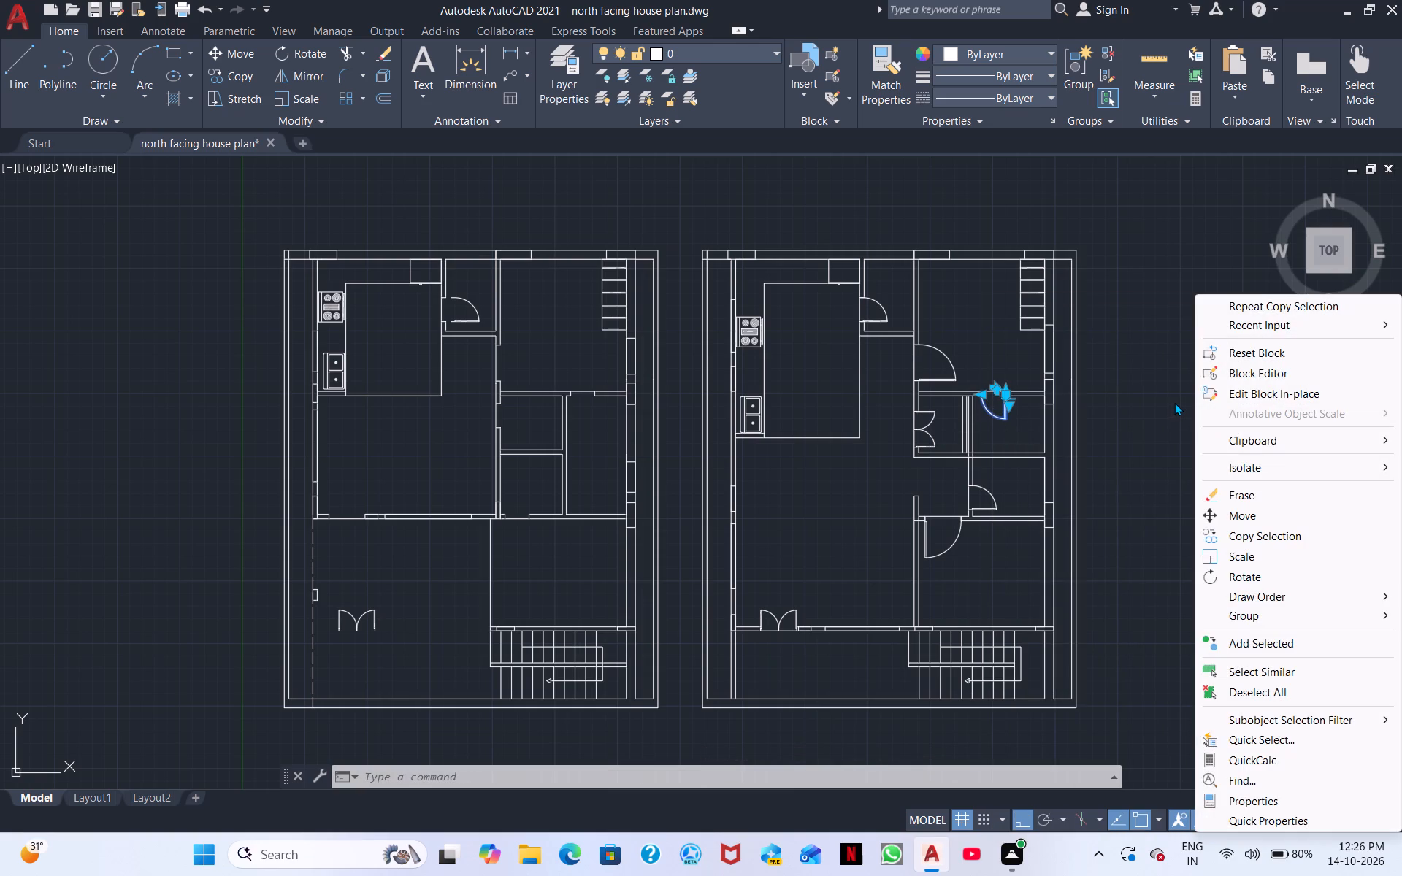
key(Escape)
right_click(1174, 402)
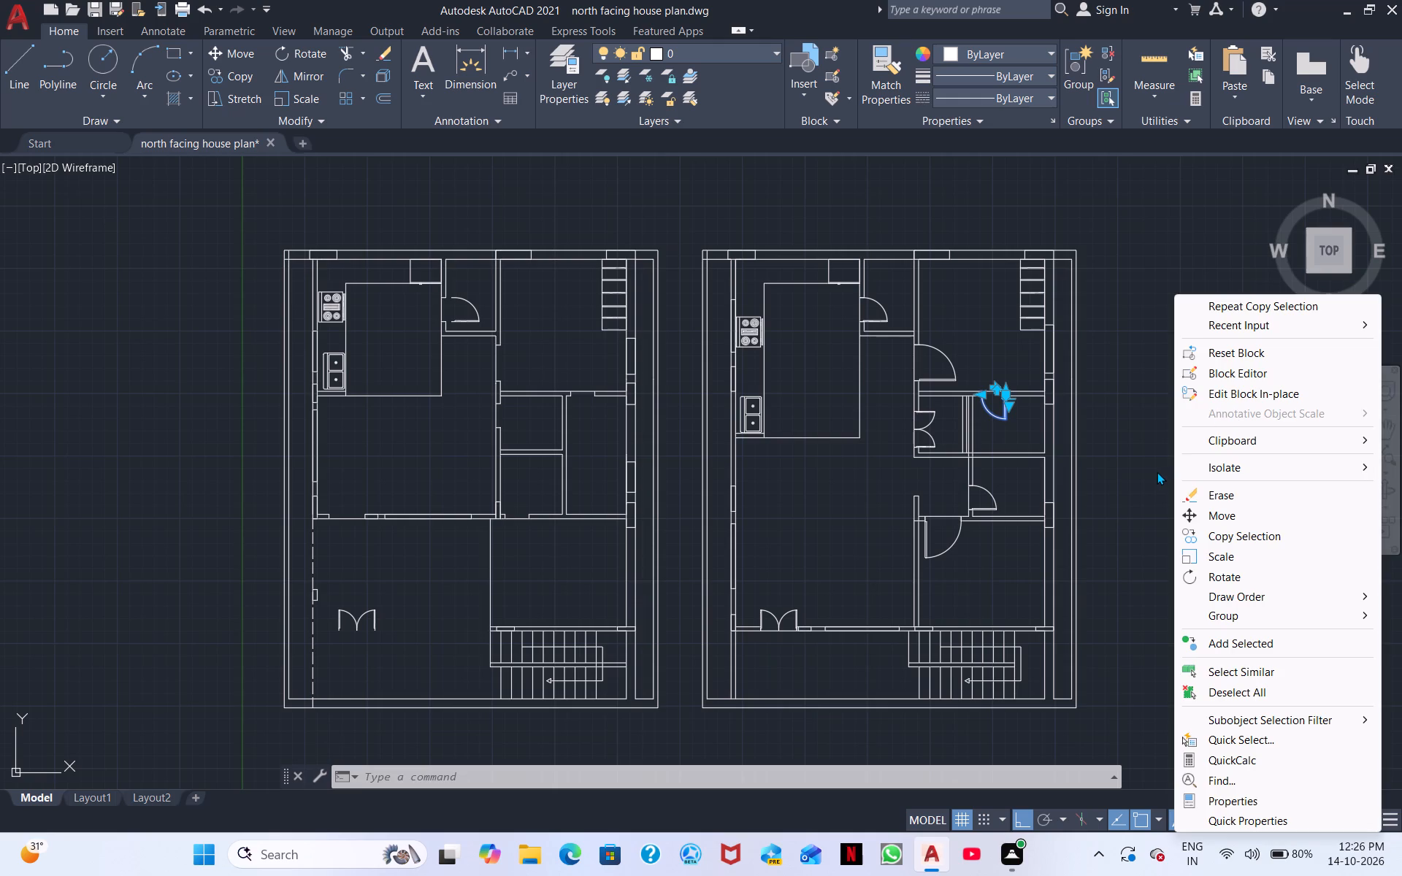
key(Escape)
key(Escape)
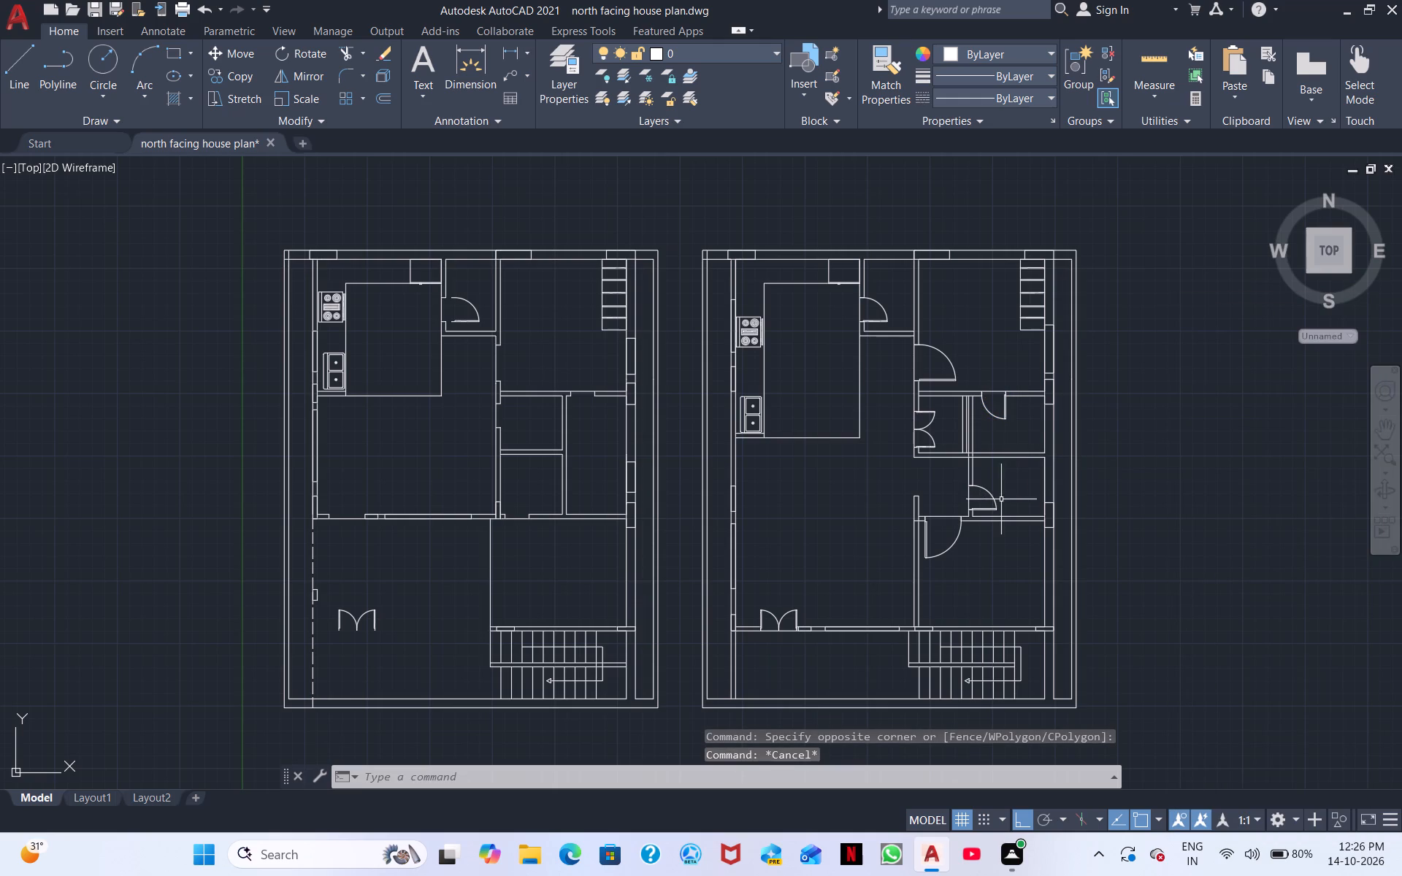
Copy the east plan's lower small-room door into the west plan's two stacked small rooms and the long room beside them, with Ortho off for the last two.
click(996, 502)
right_click(995, 502)
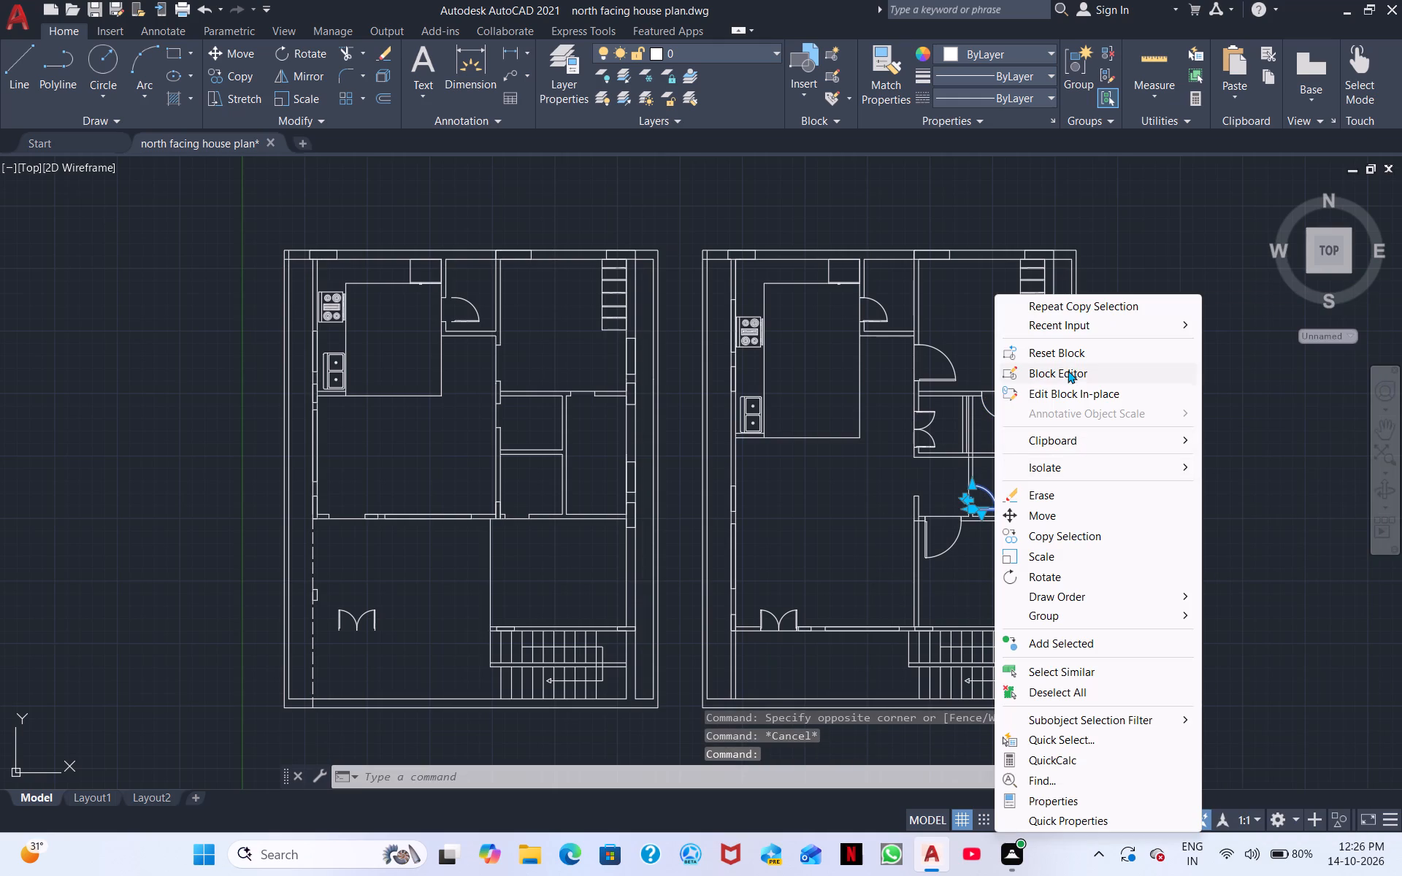
click(1039, 536)
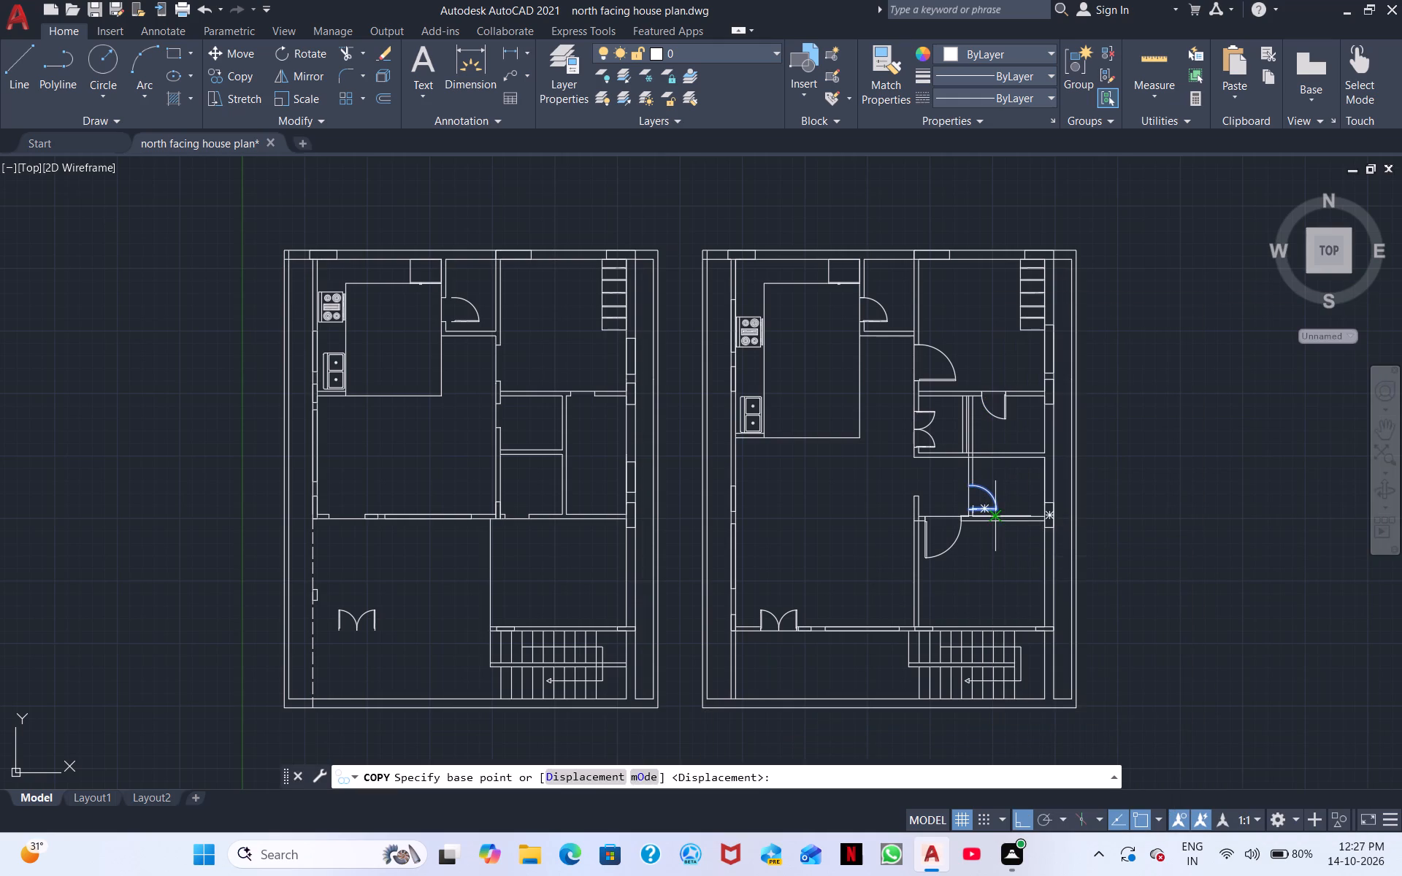
click(997, 515)
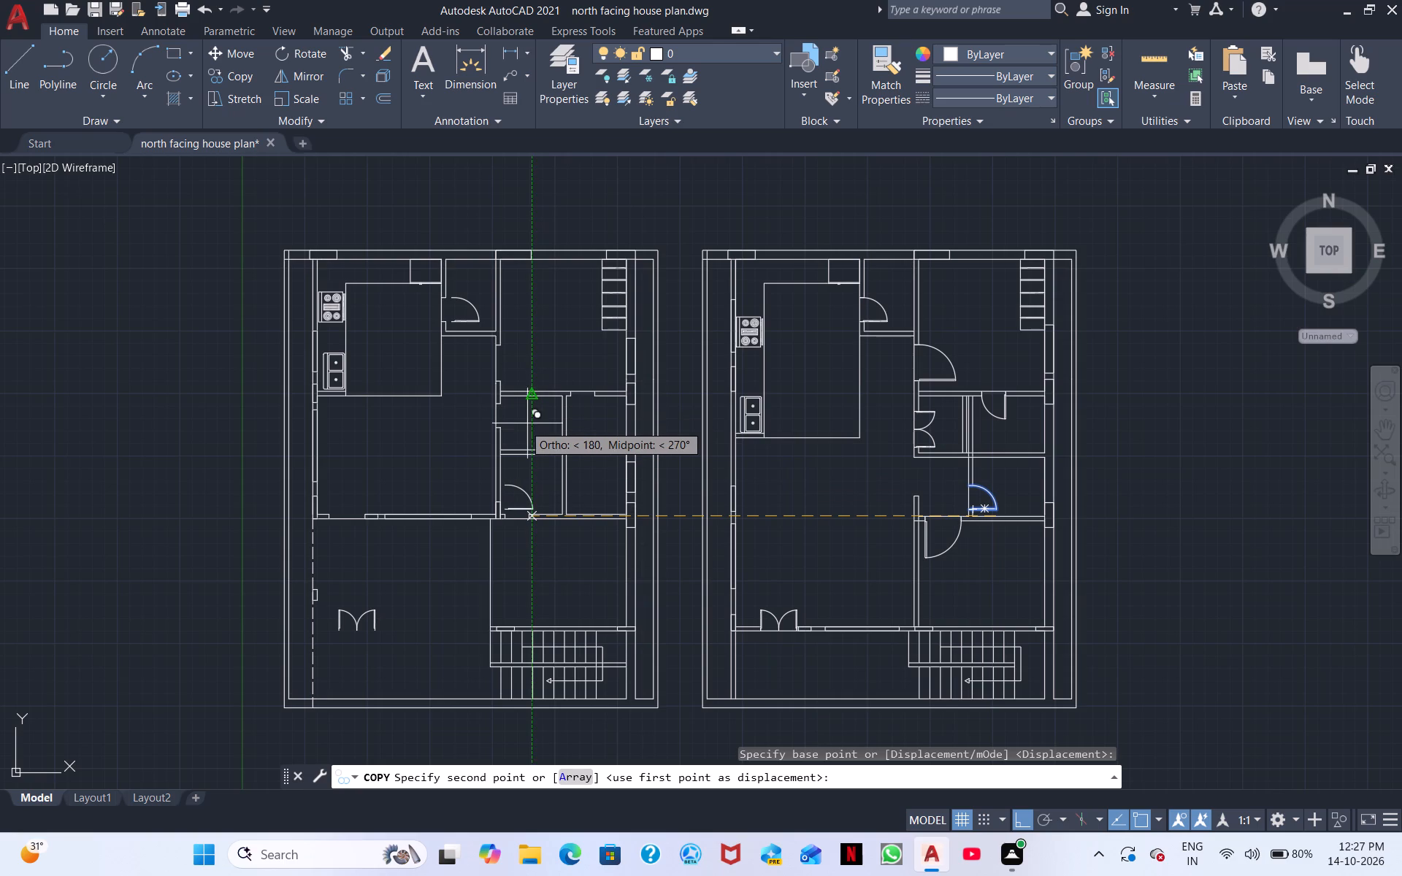
click(523, 425)
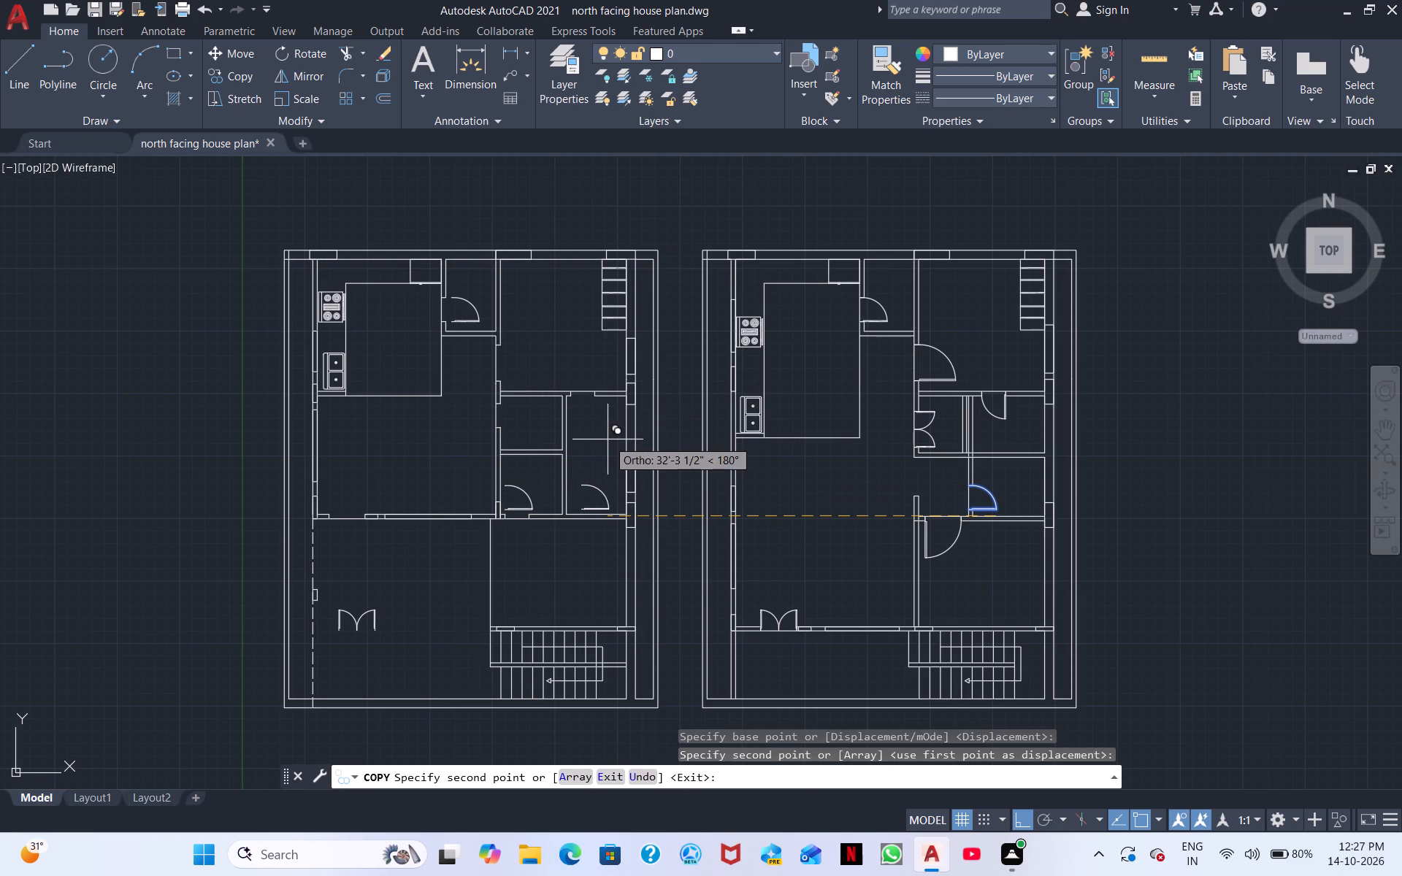
click(1026, 820)
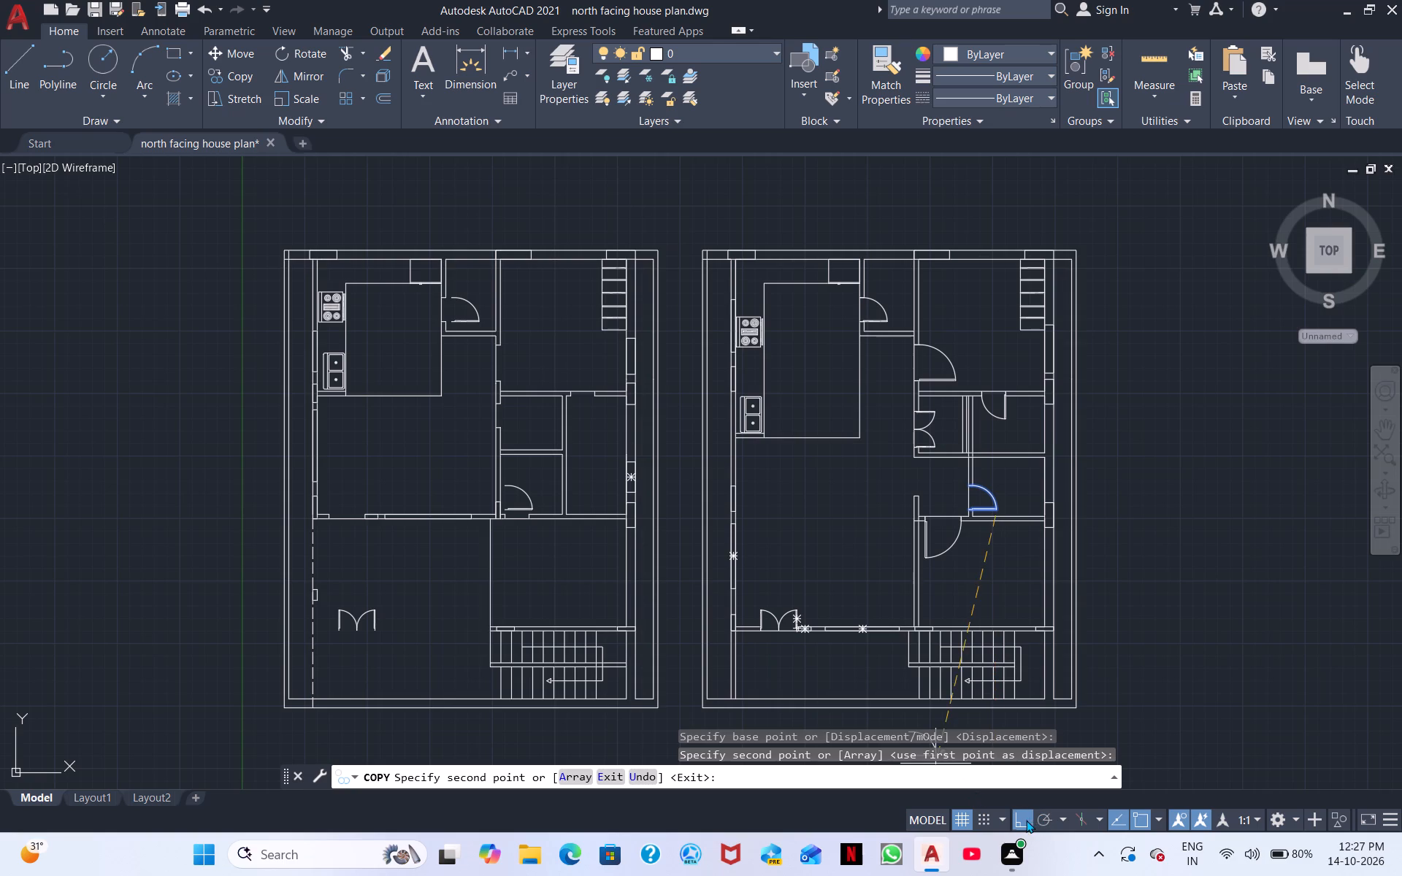
click(608, 437)
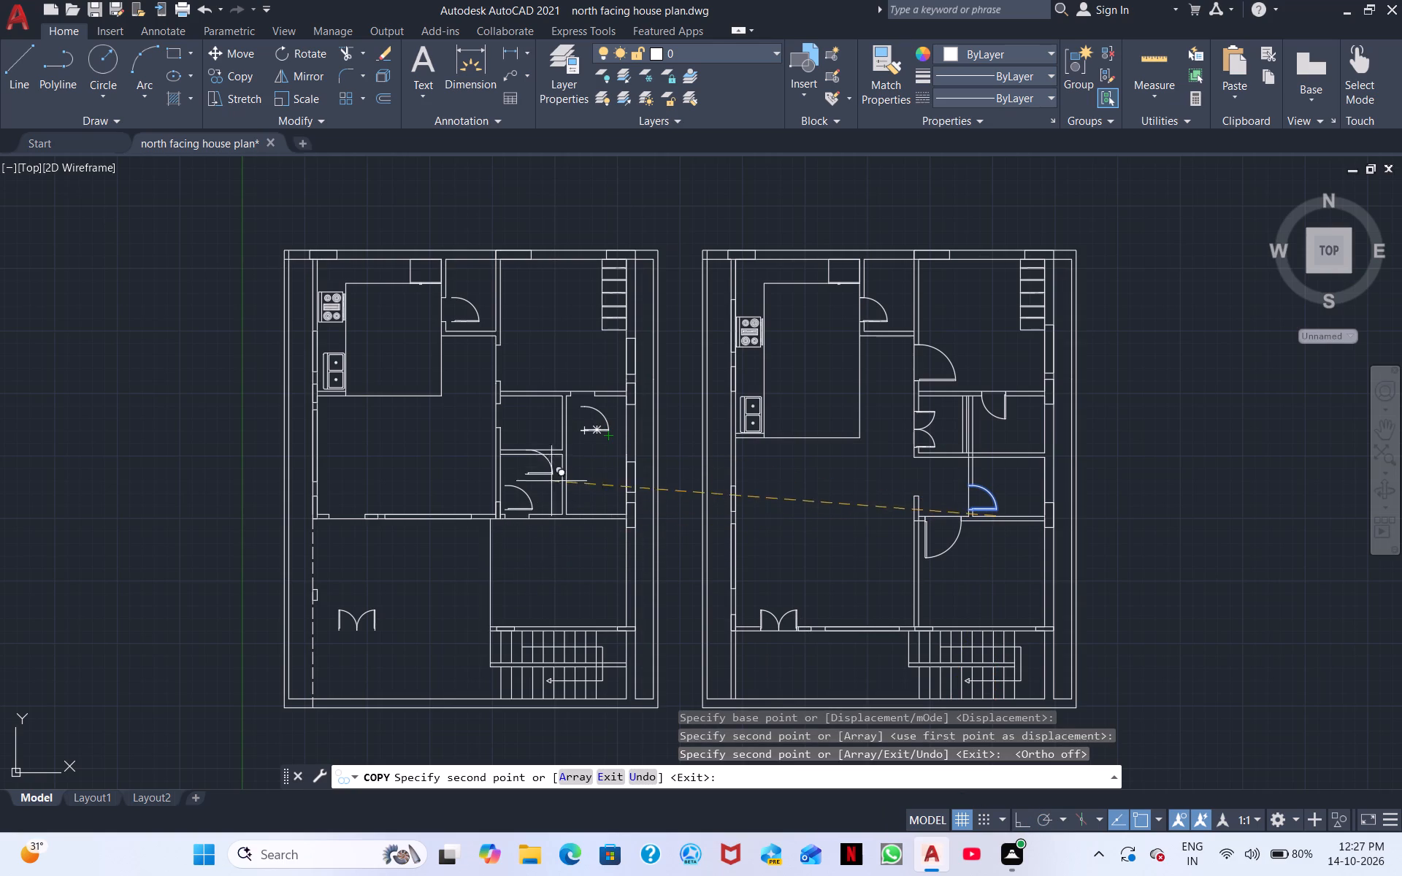
click(538, 432)
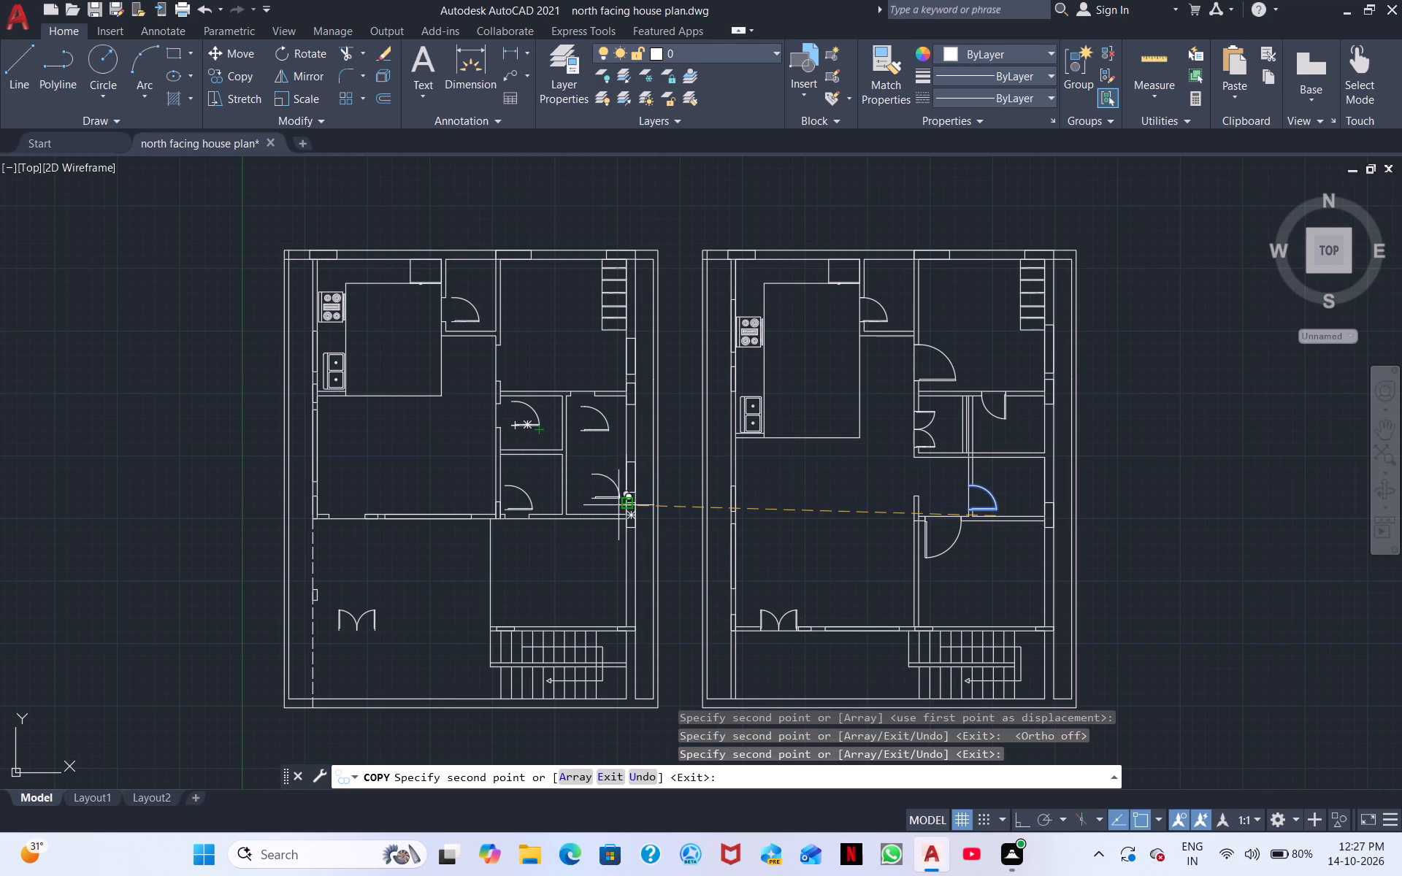
right_click(618, 505)
click(675, 537)
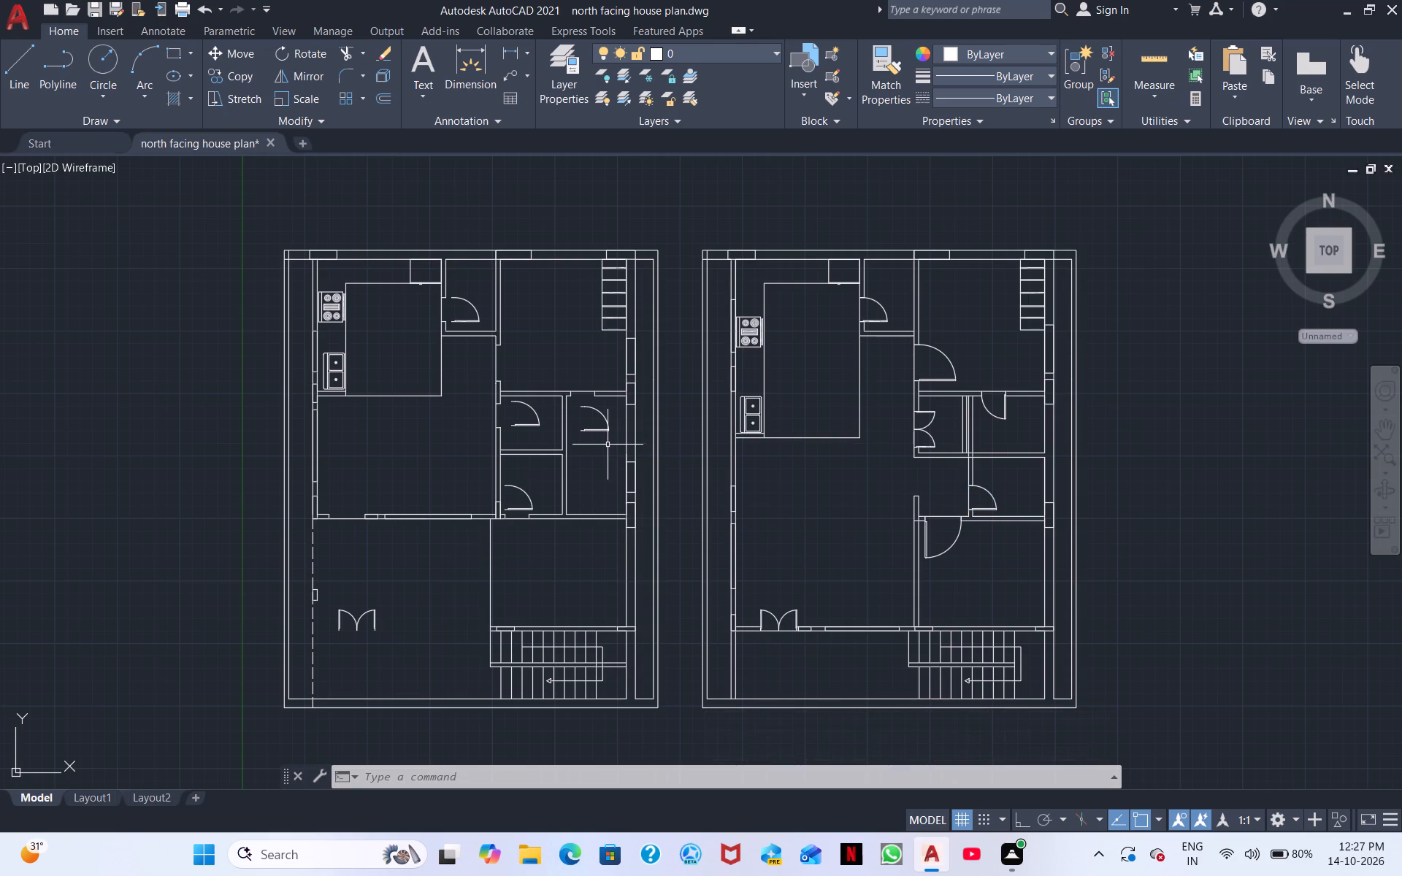
With Ortho on, rotate the long room's door copy to 270° about its hinge-end corner.
scroll(600, 445, up, 2)
click(613, 421)
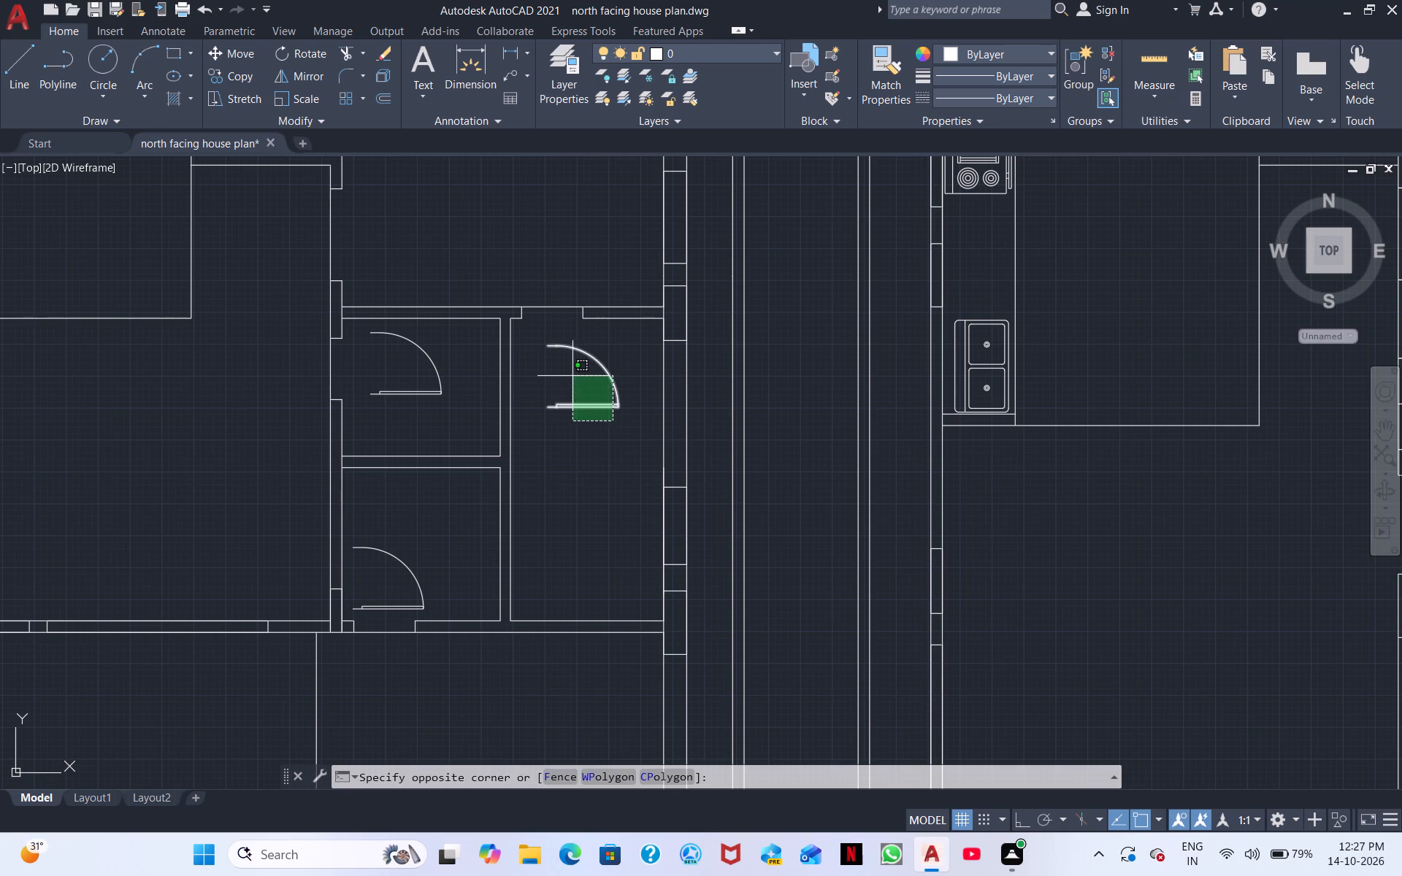
click(572, 376)
click(1019, 819)
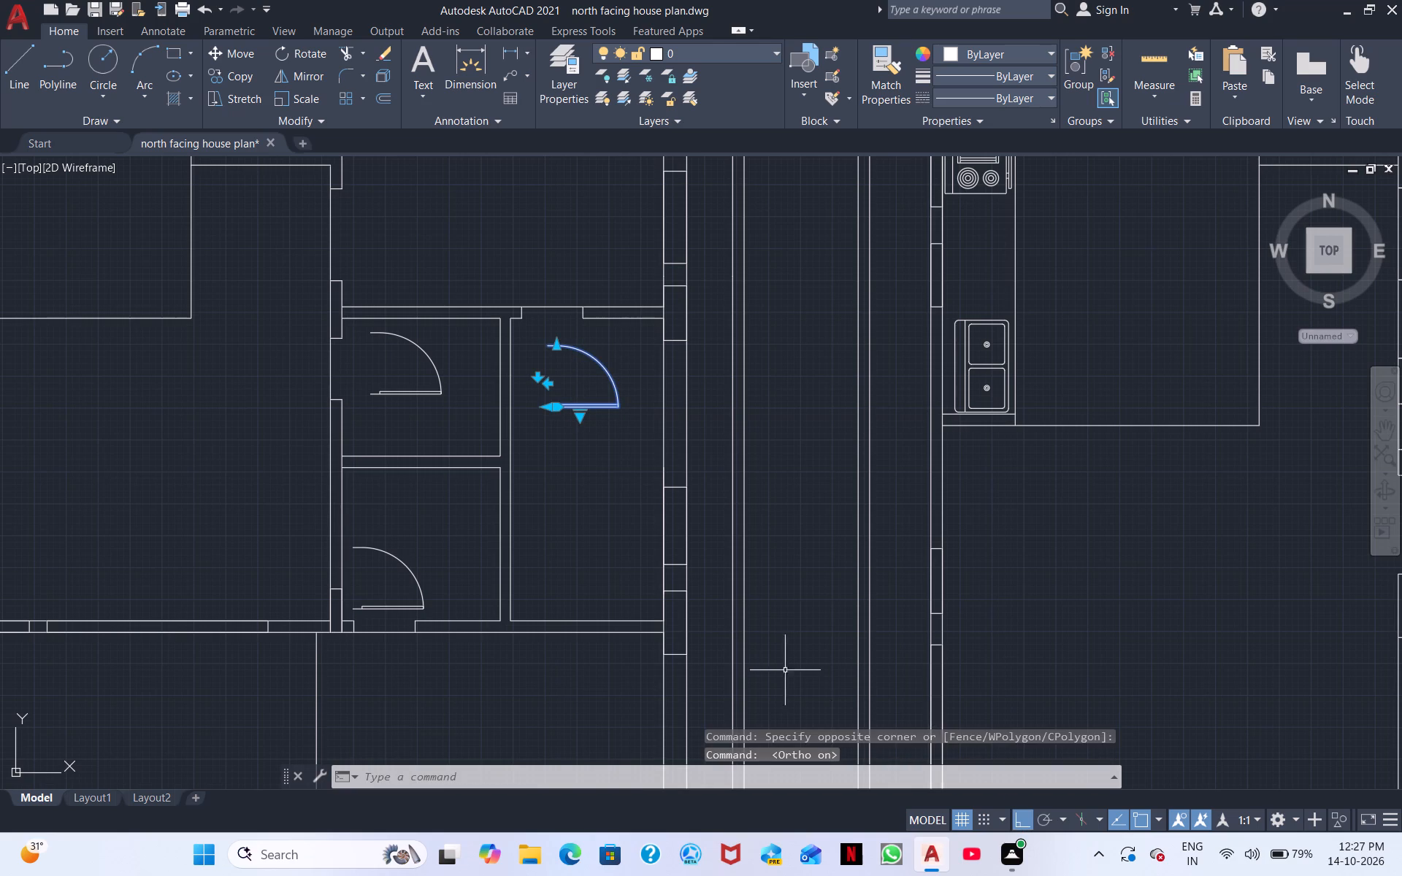
right_click(533, 412)
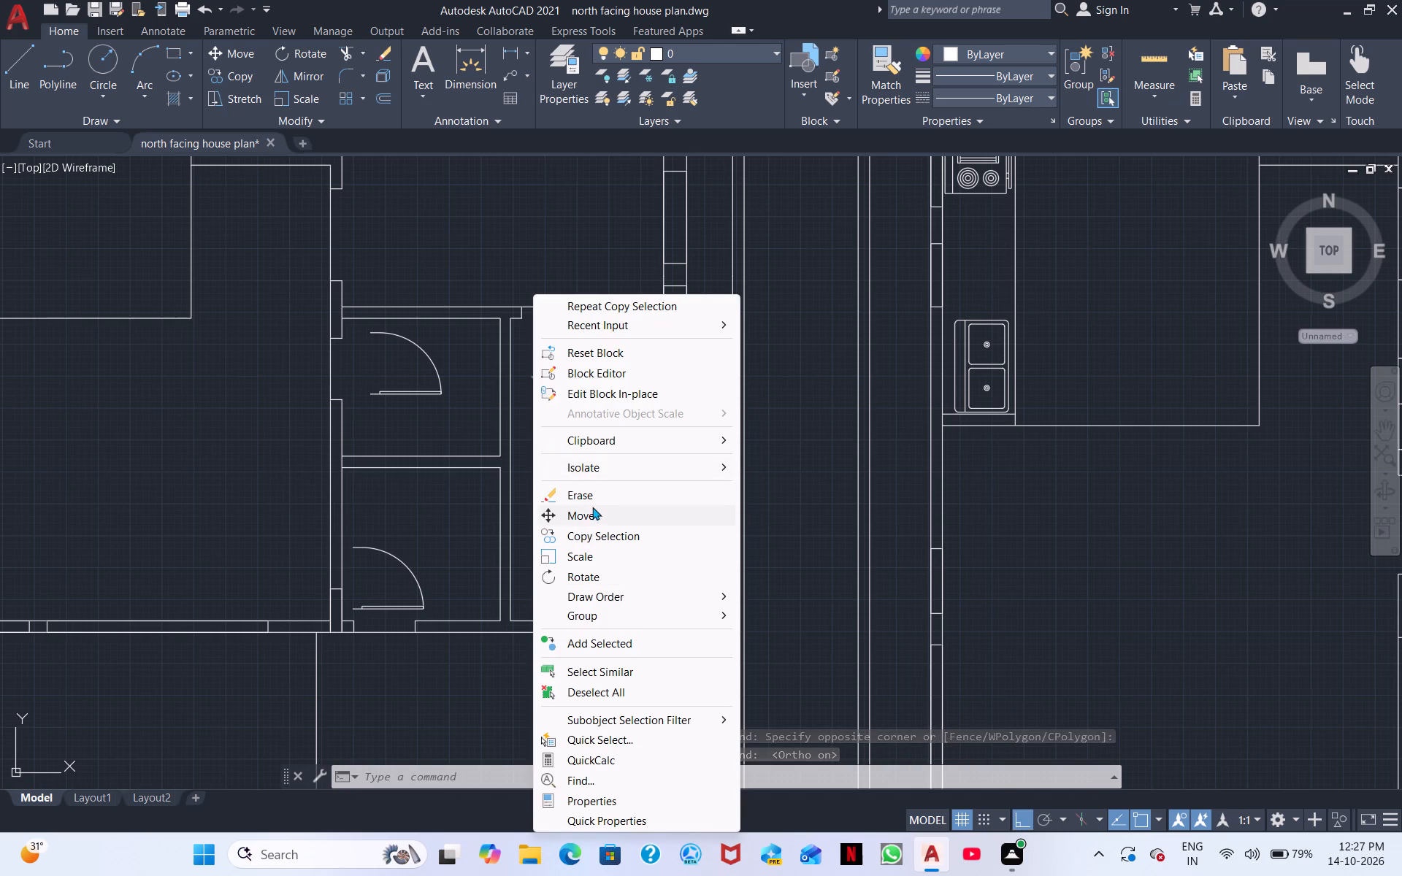
click(579, 572)
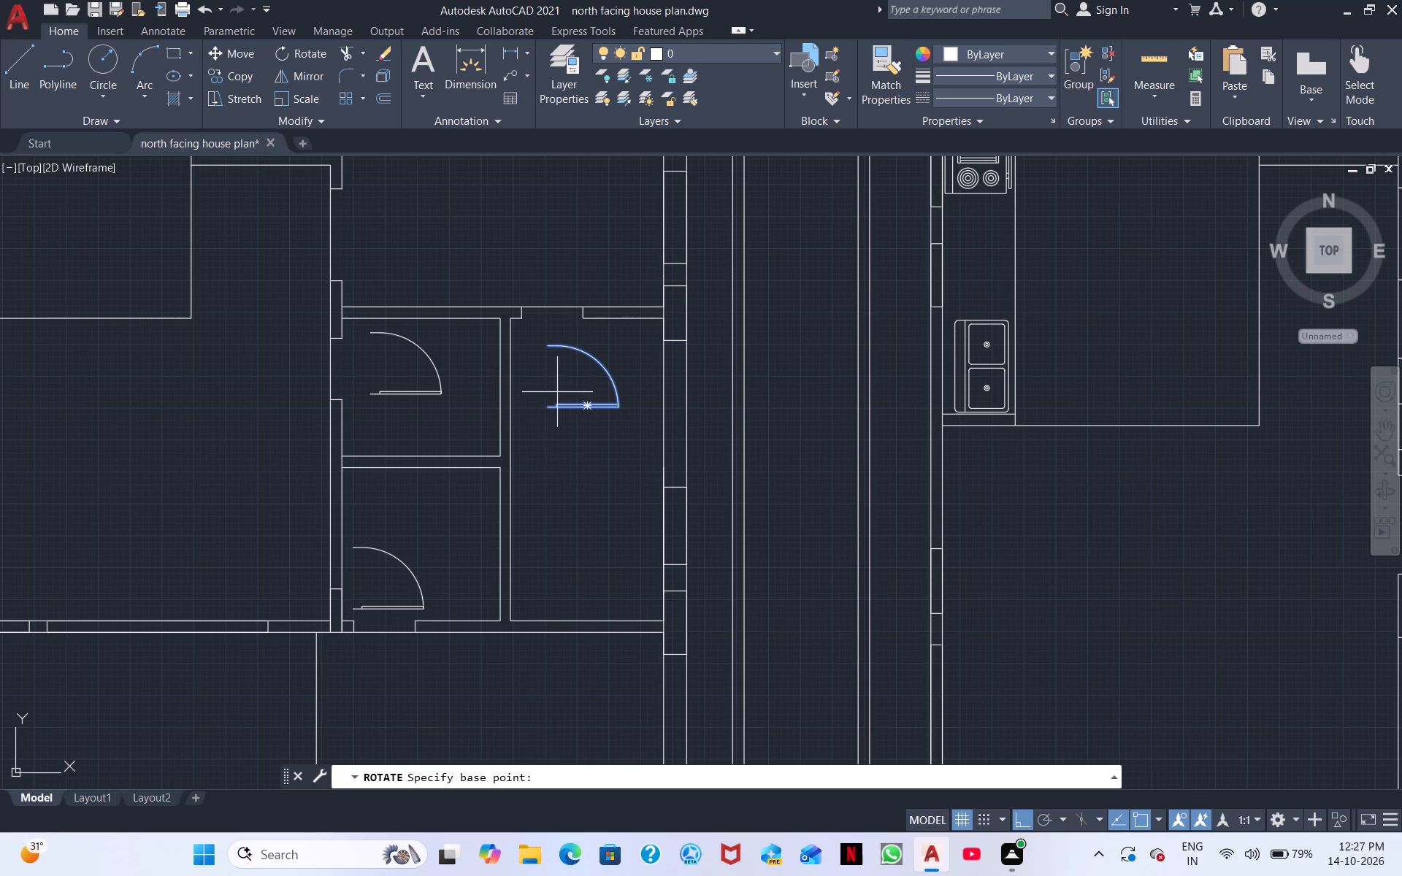
click(543, 411)
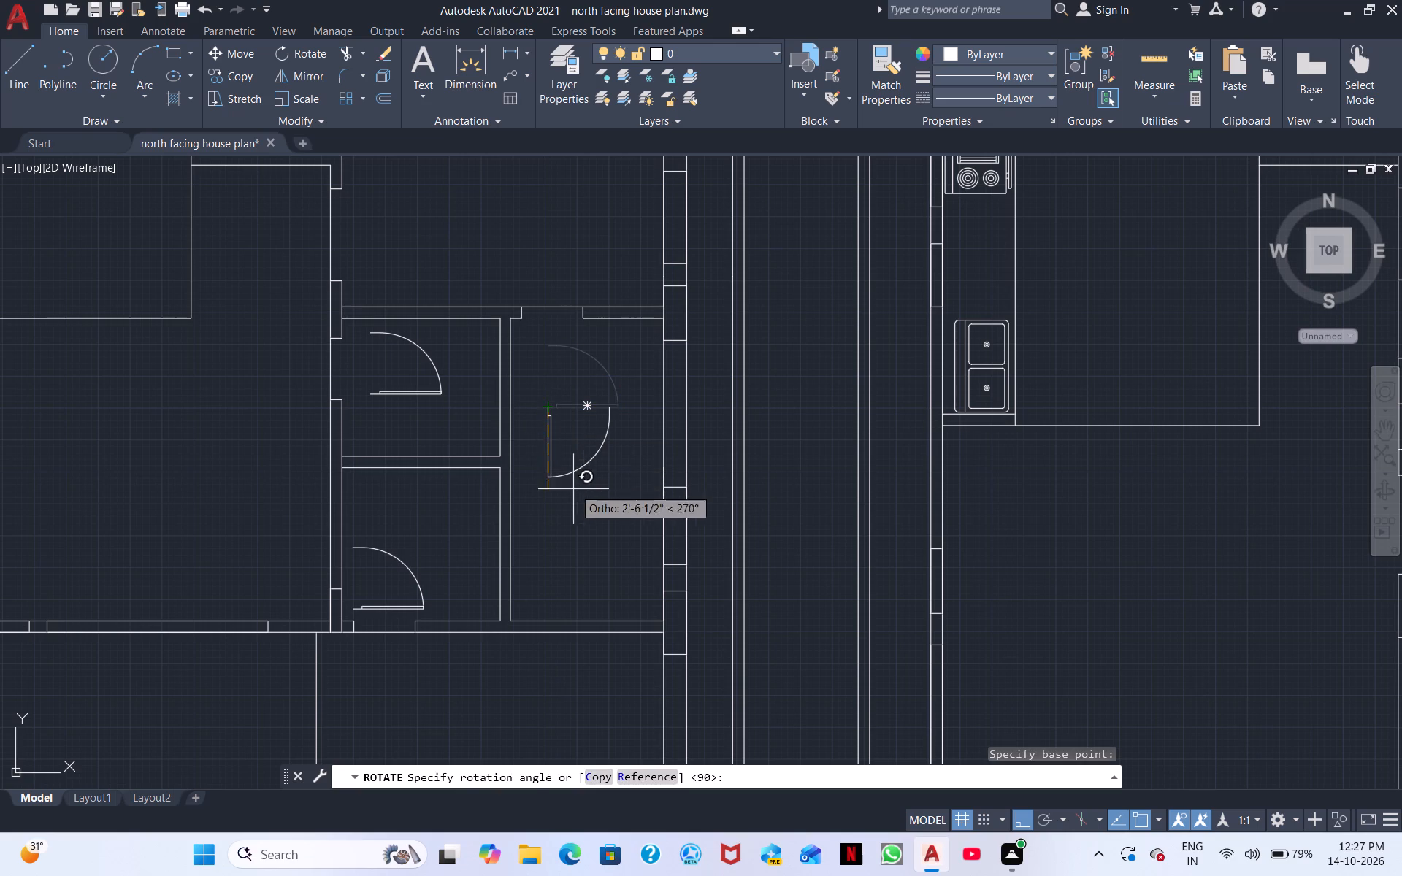
click(589, 565)
Move the long room's rotated door from its hinge-end corner to the north wall opening's west jamb, at the wall's north face.
click(624, 494)
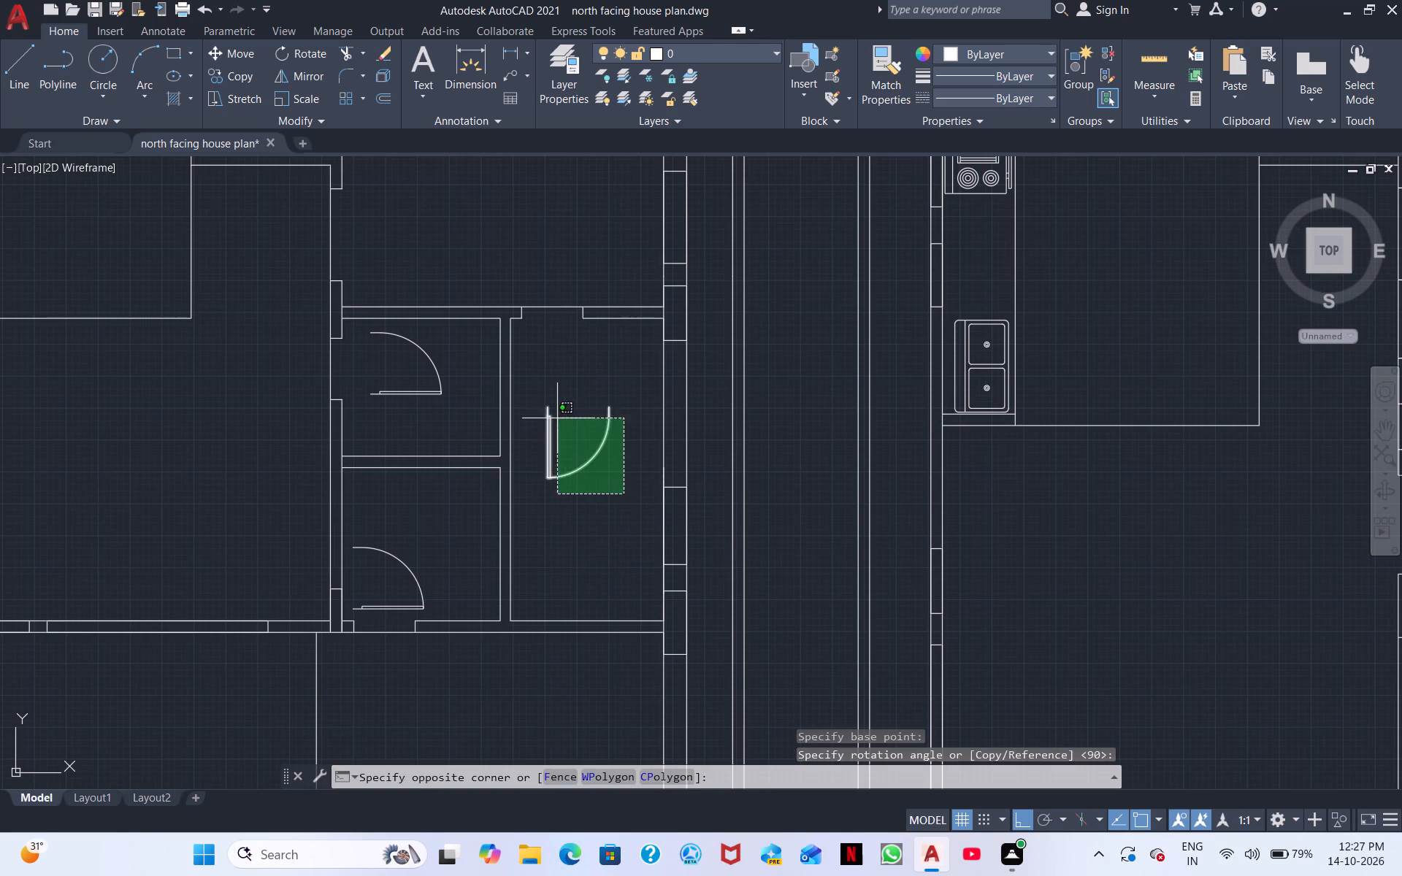
click(537, 396)
right_click(537, 396)
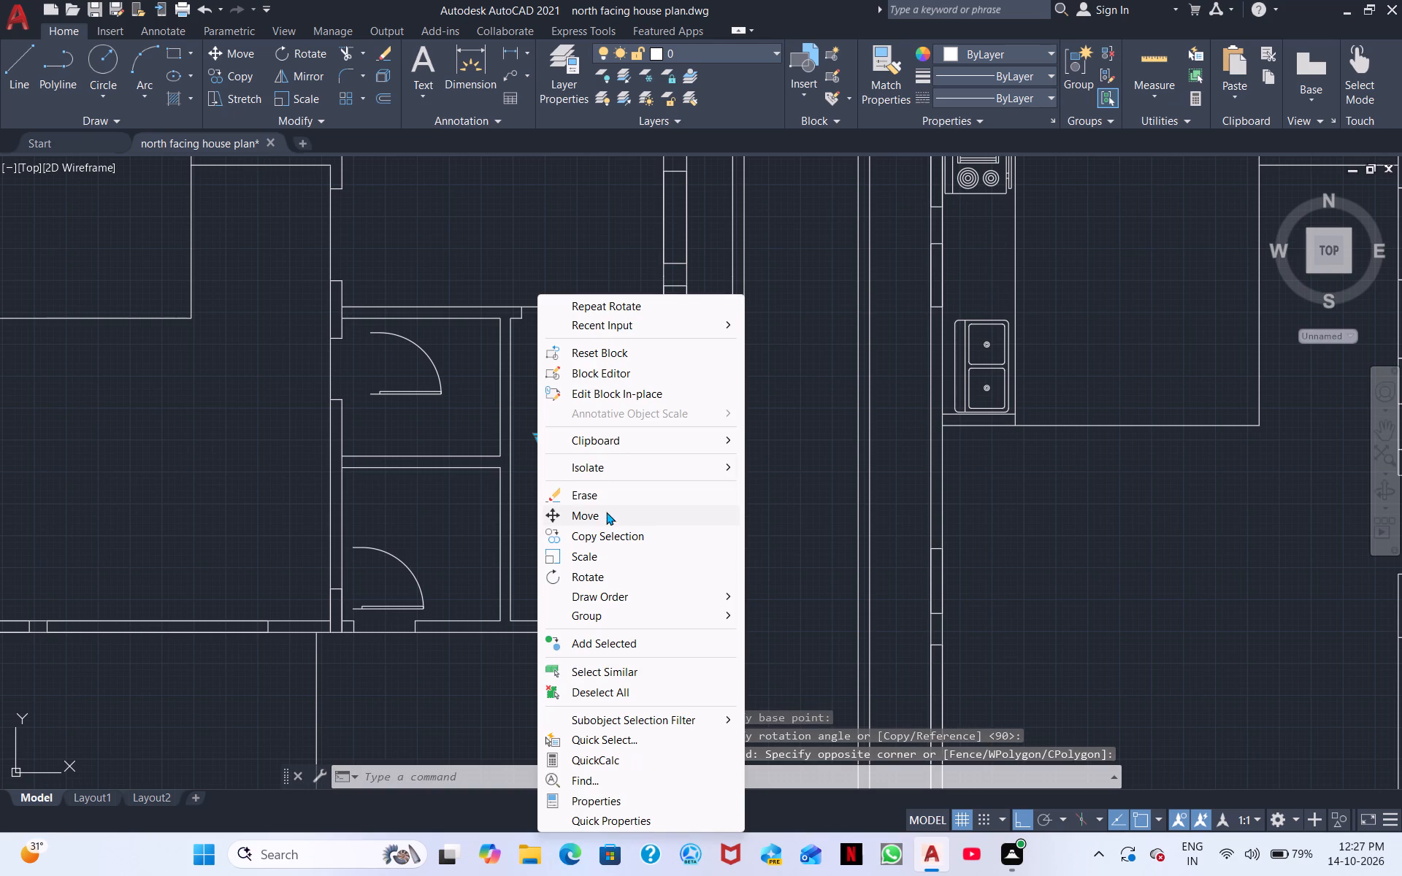
click(600, 513)
scroll(542, 407, up, 4)
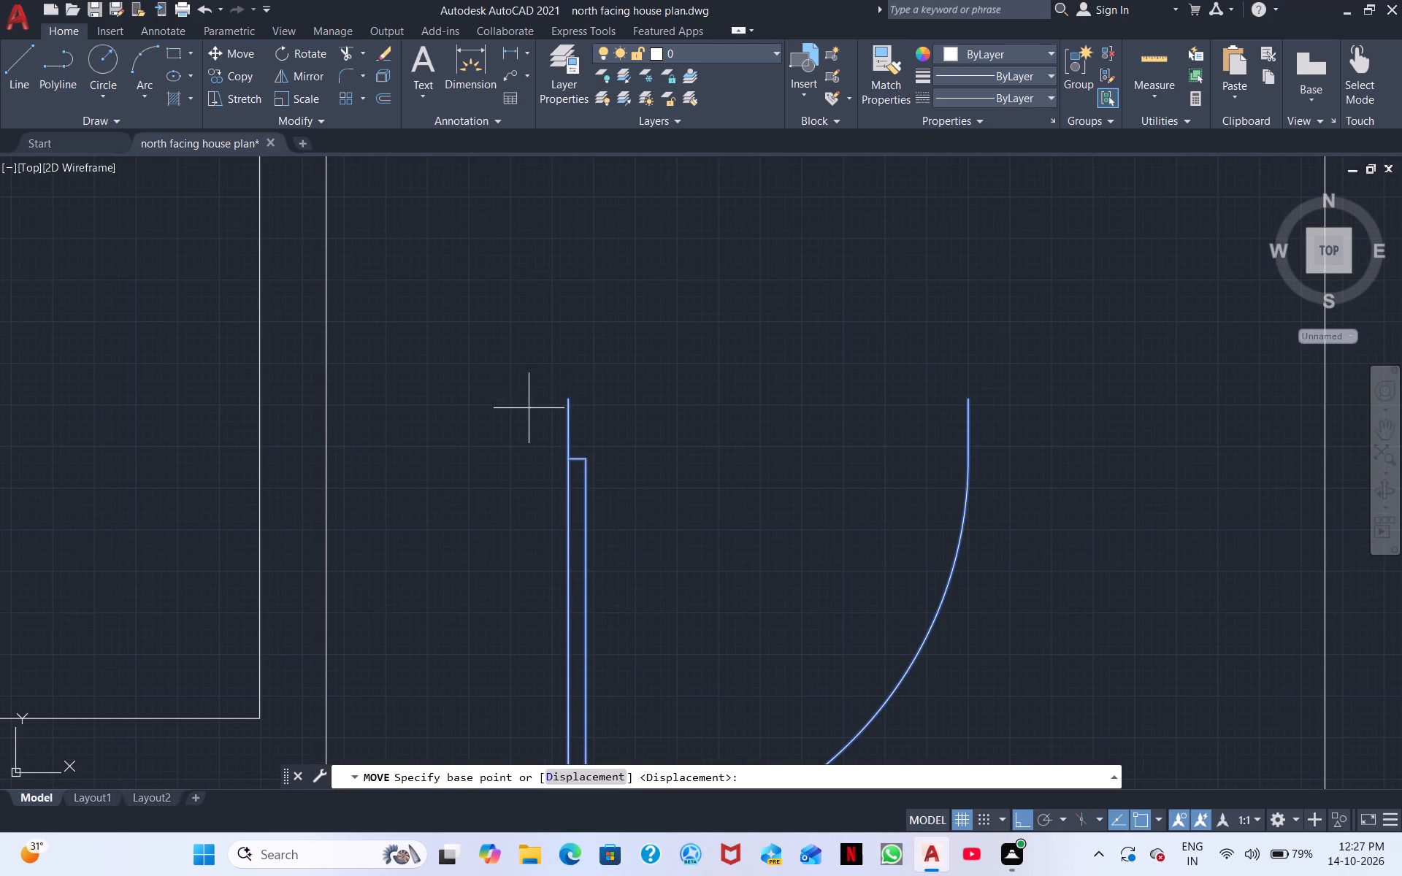
click(567, 401)
middle_drag(545, 350, 532, 688)
middle_drag(408, 376, 421, 602)
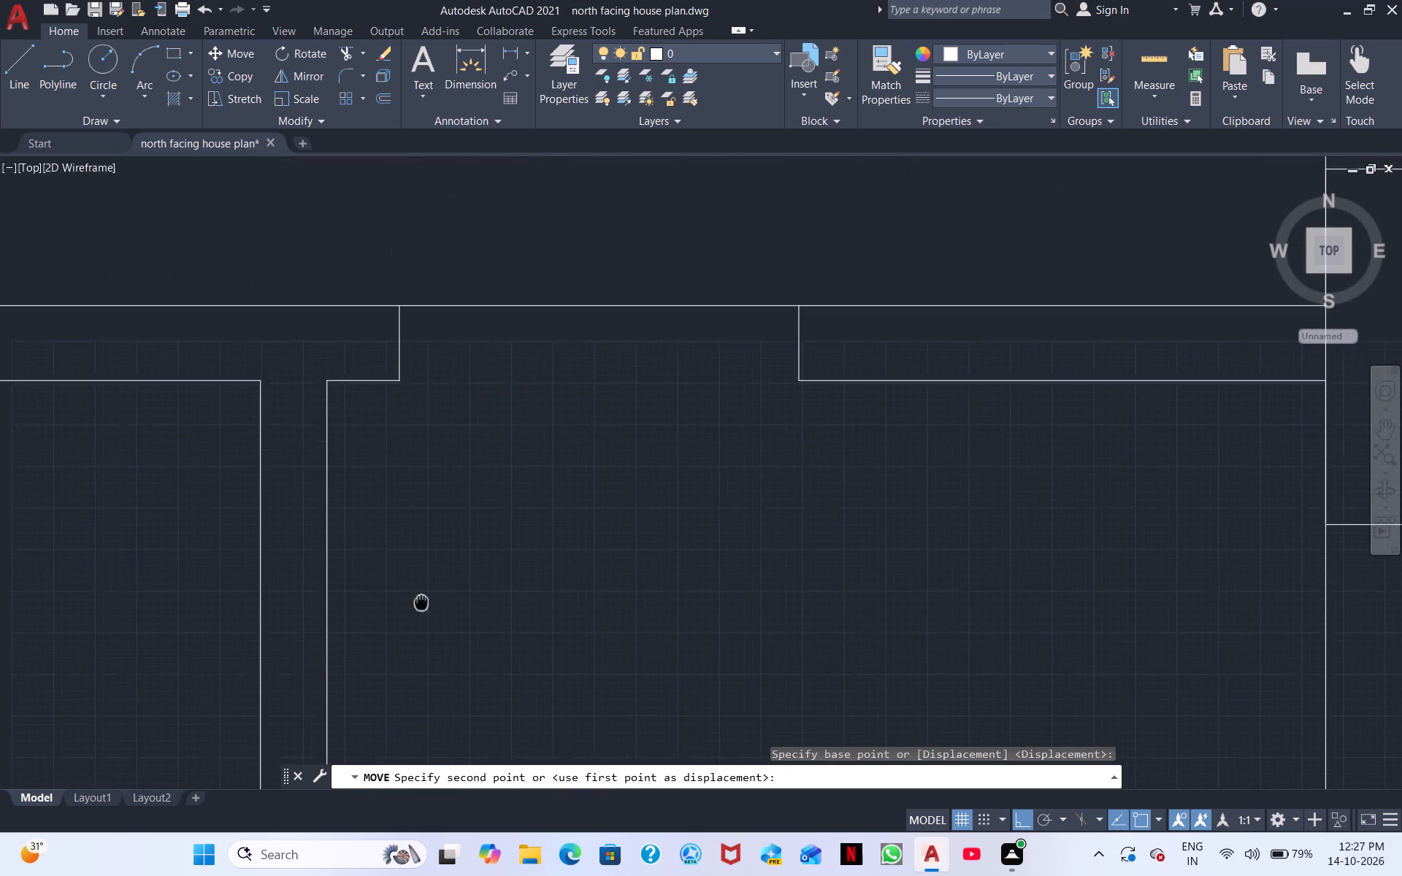
middle_drag(421, 602, 421, 608)
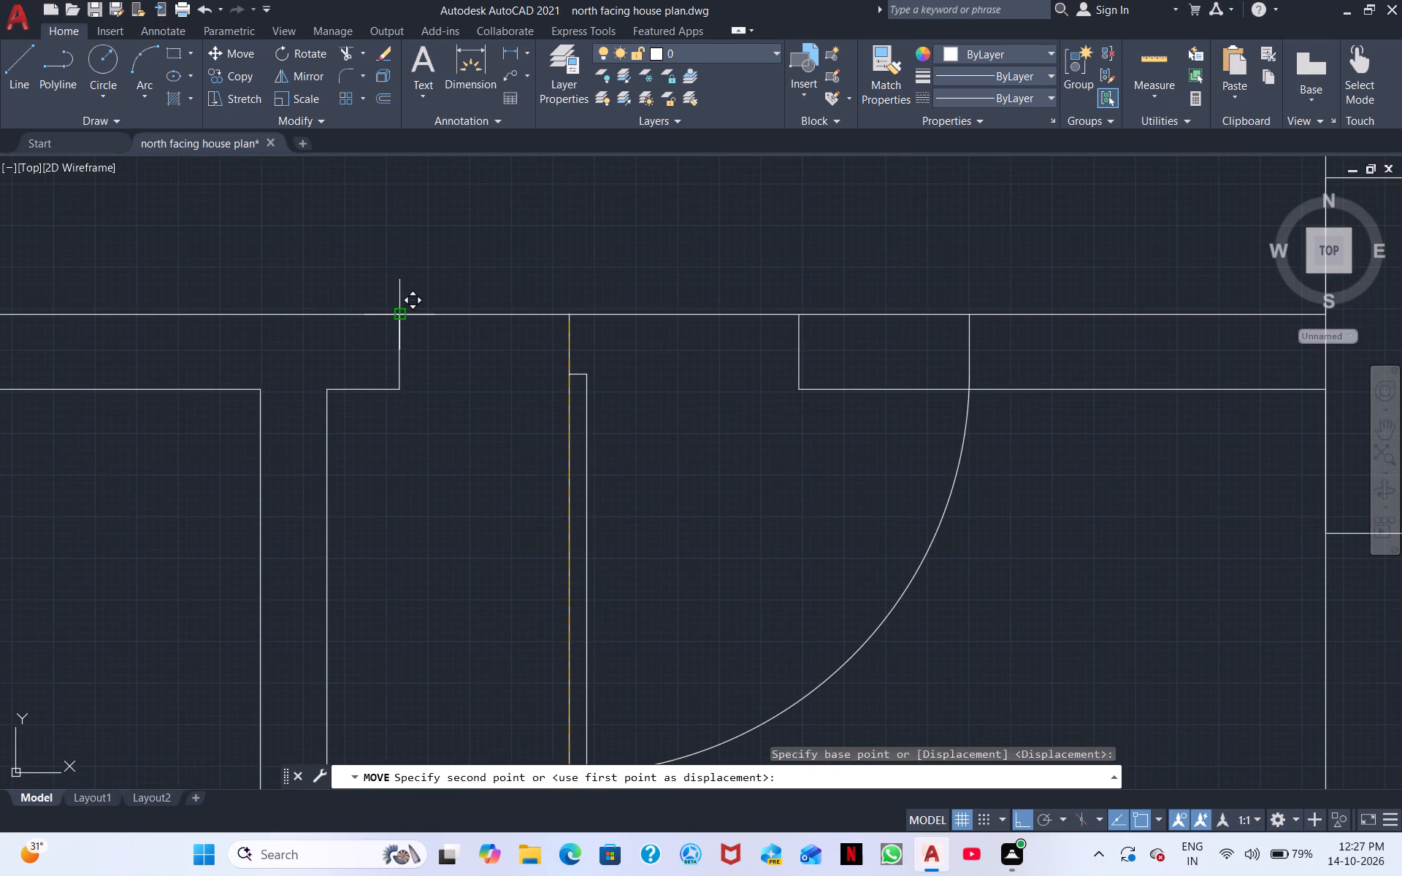
click(394, 317)
Move the upper small room's door from its hinge-end corner to the west wall opening's south jamb, at the wall's outer corner.
scroll(440, 371, down, 1)
middle_drag(464, 410, 1022, 256)
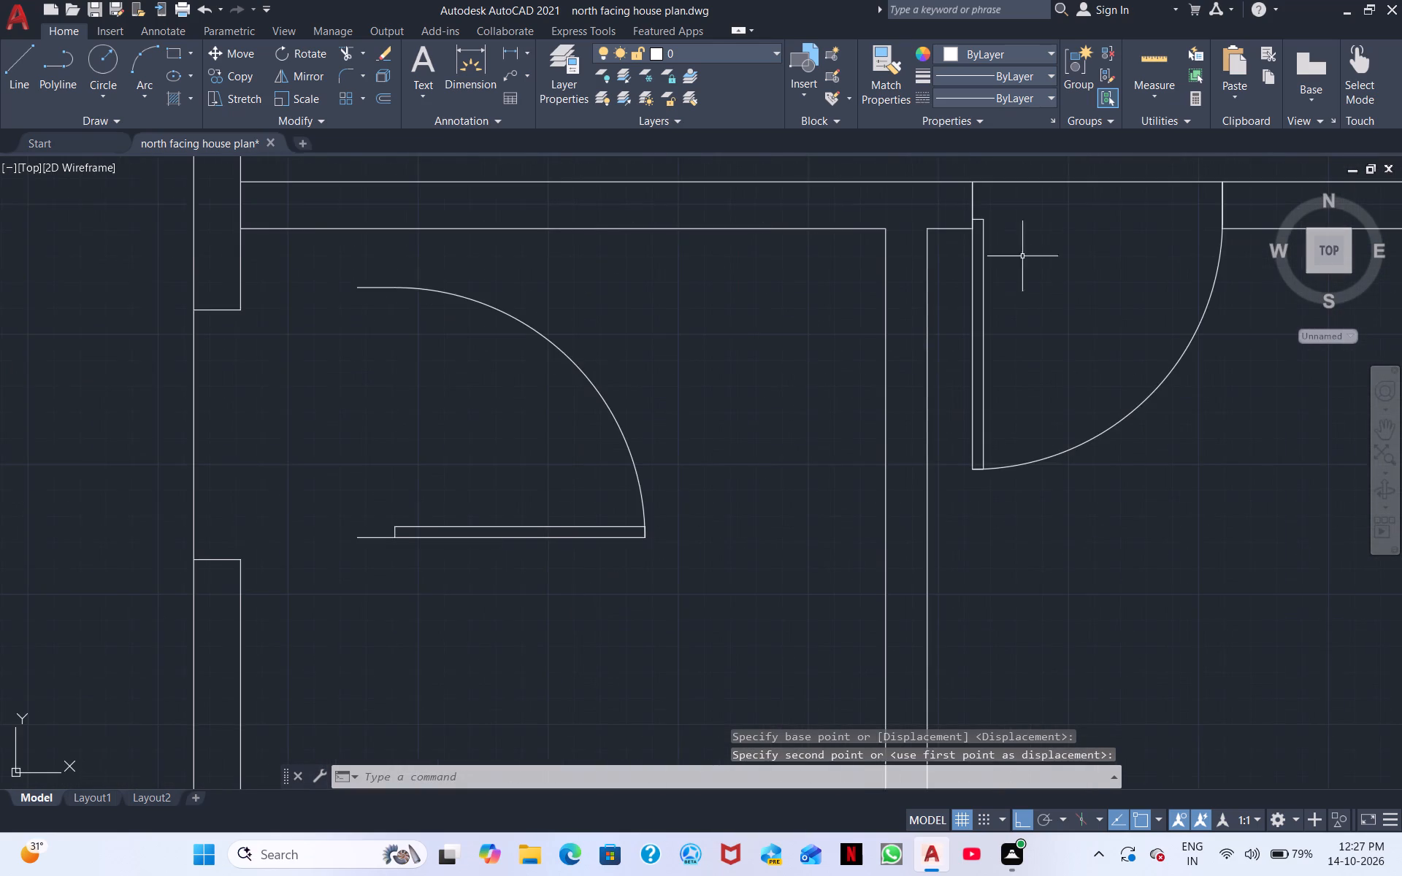
middle_drag(816, 415, 916, 289)
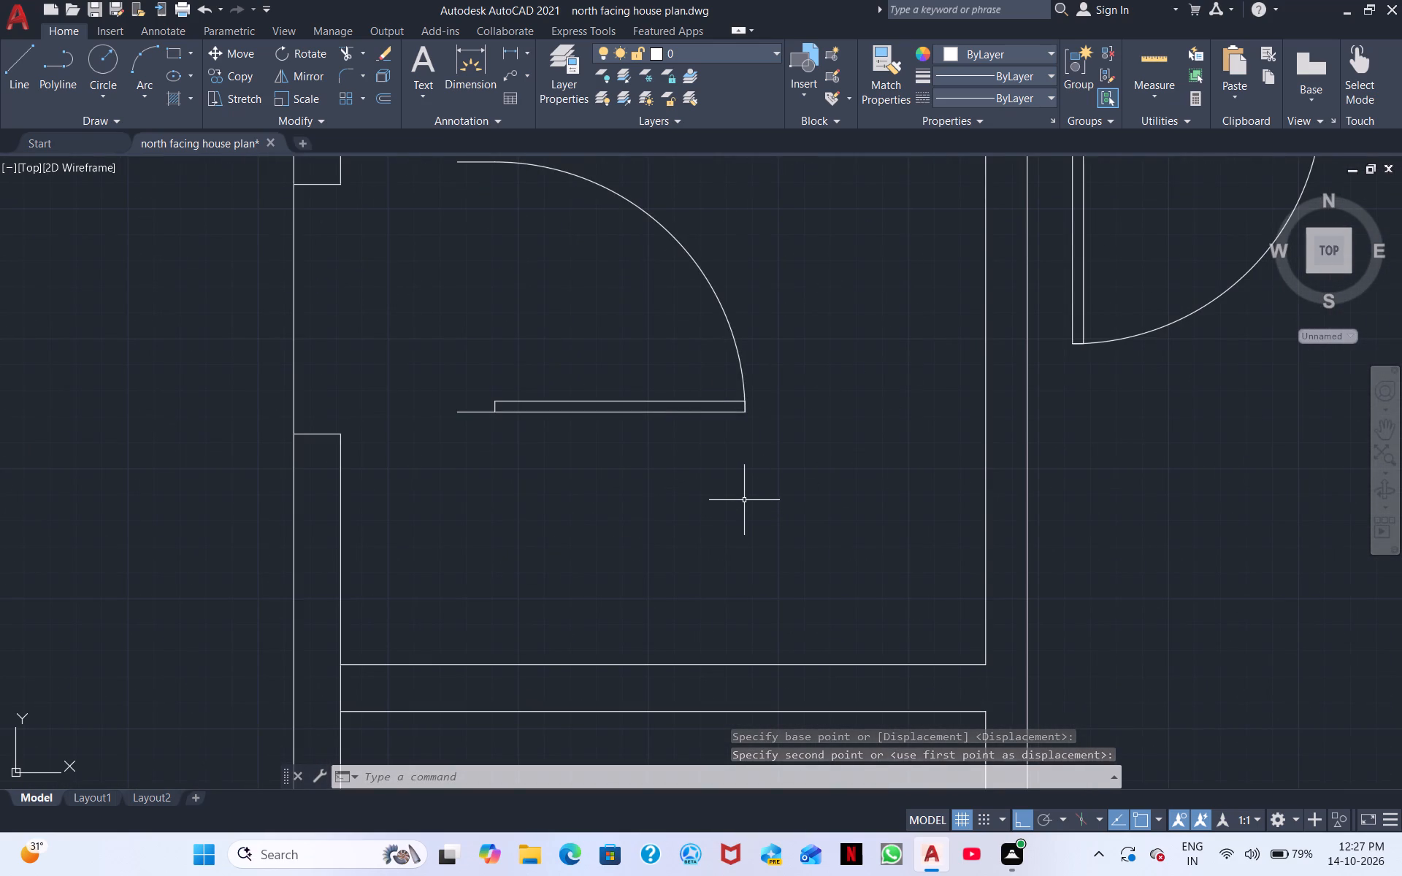
click(638, 469)
click(499, 363)
right_click(499, 363)
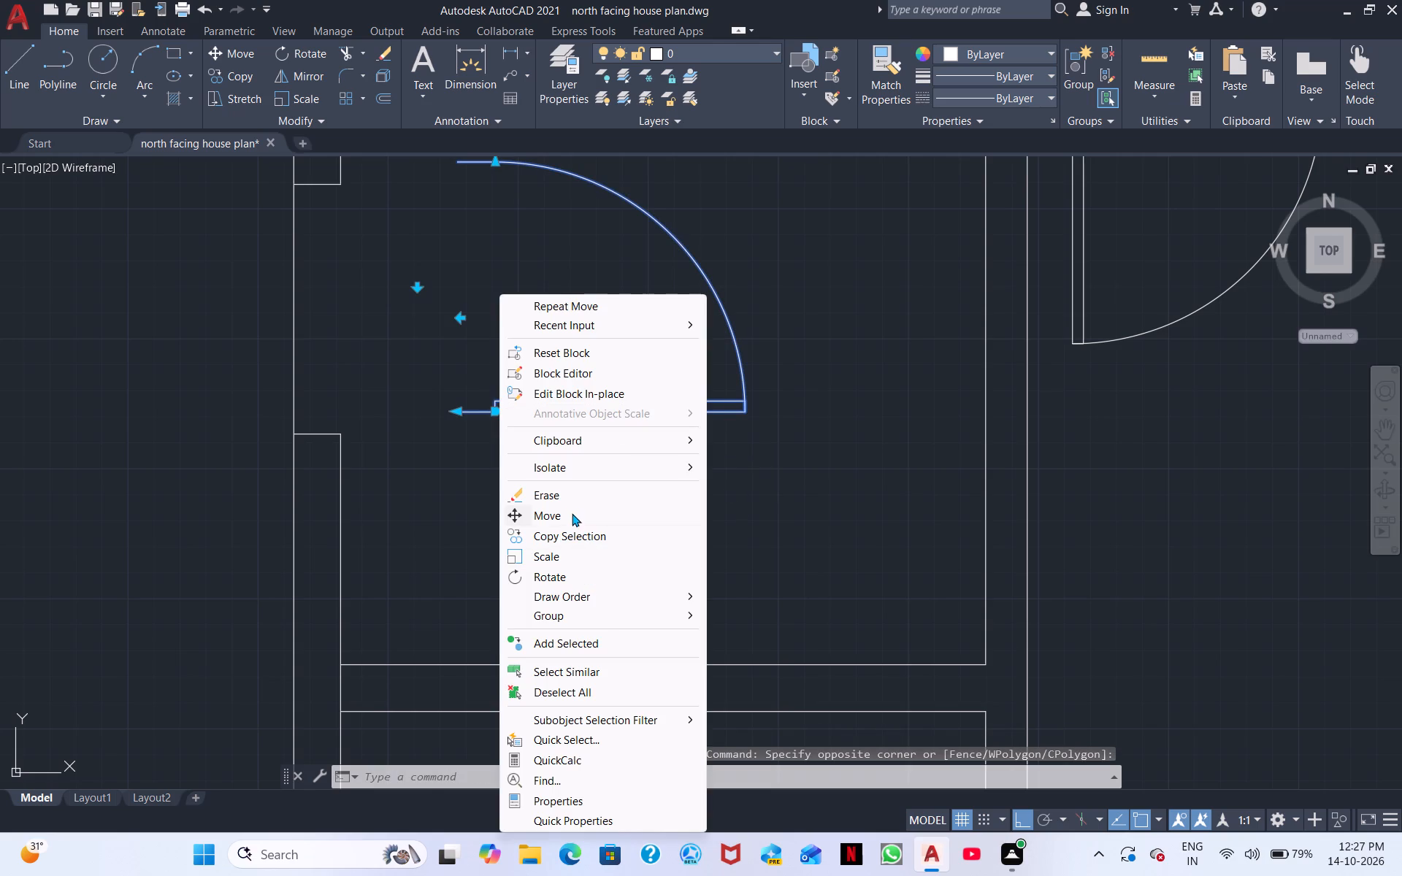
click(553, 511)
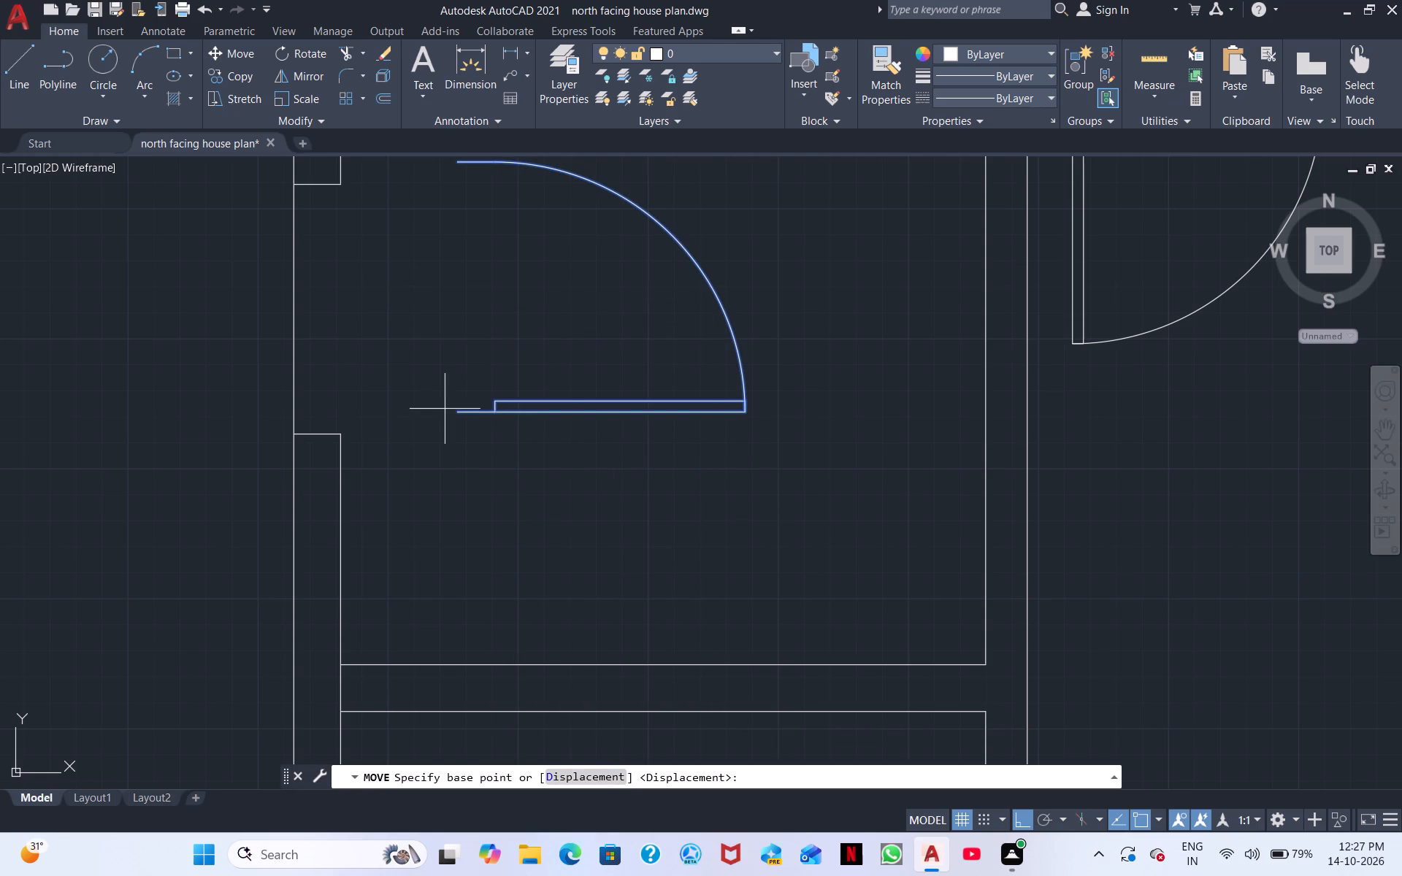
click(456, 410)
middle_drag(486, 471, 679, 467)
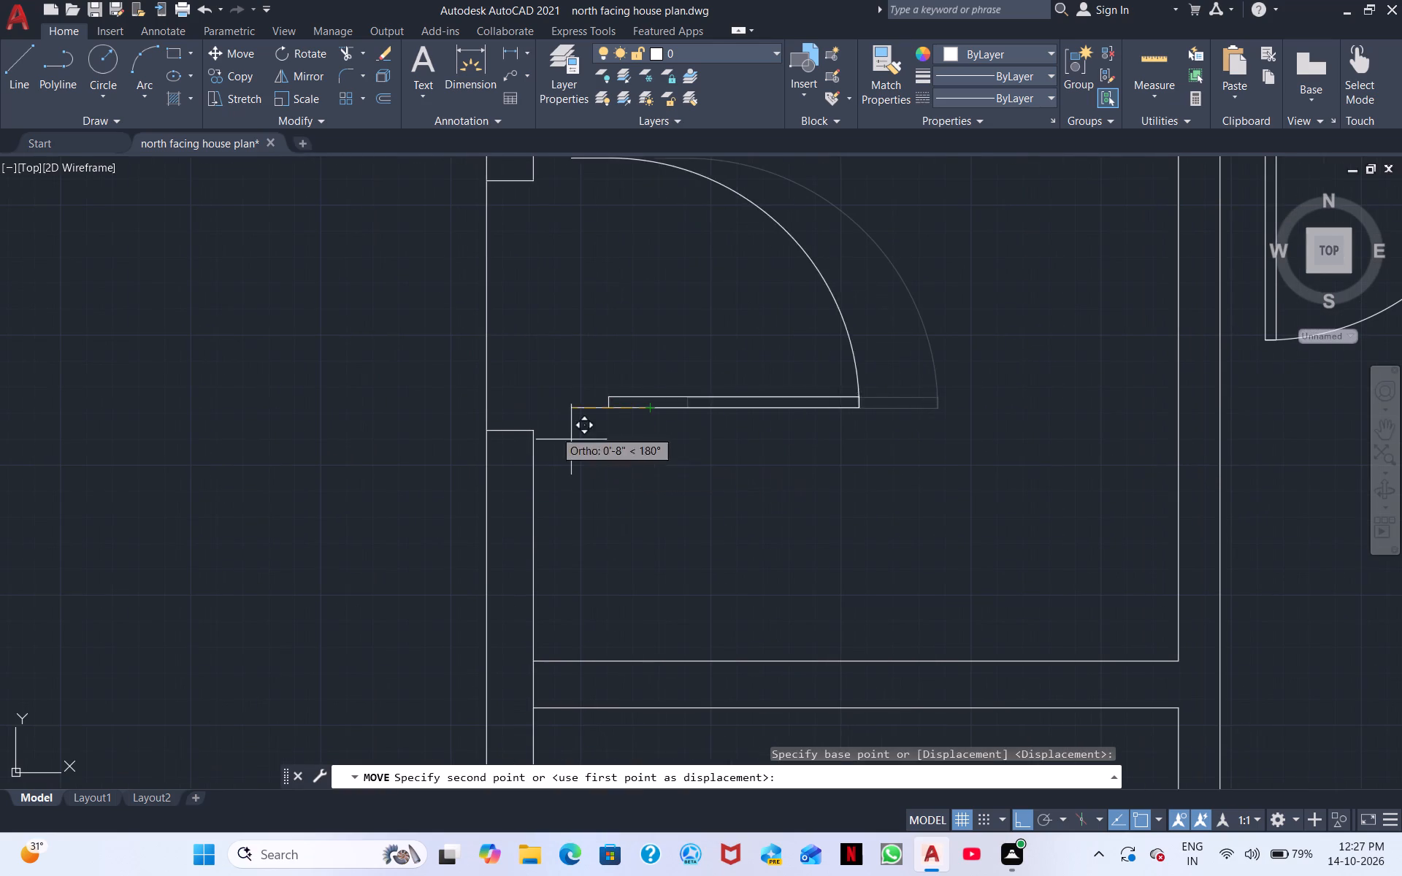
click(483, 434)
Rotate the lower small room's door copy to 90° about its hinge-end corner.
scroll(628, 450, down, 1)
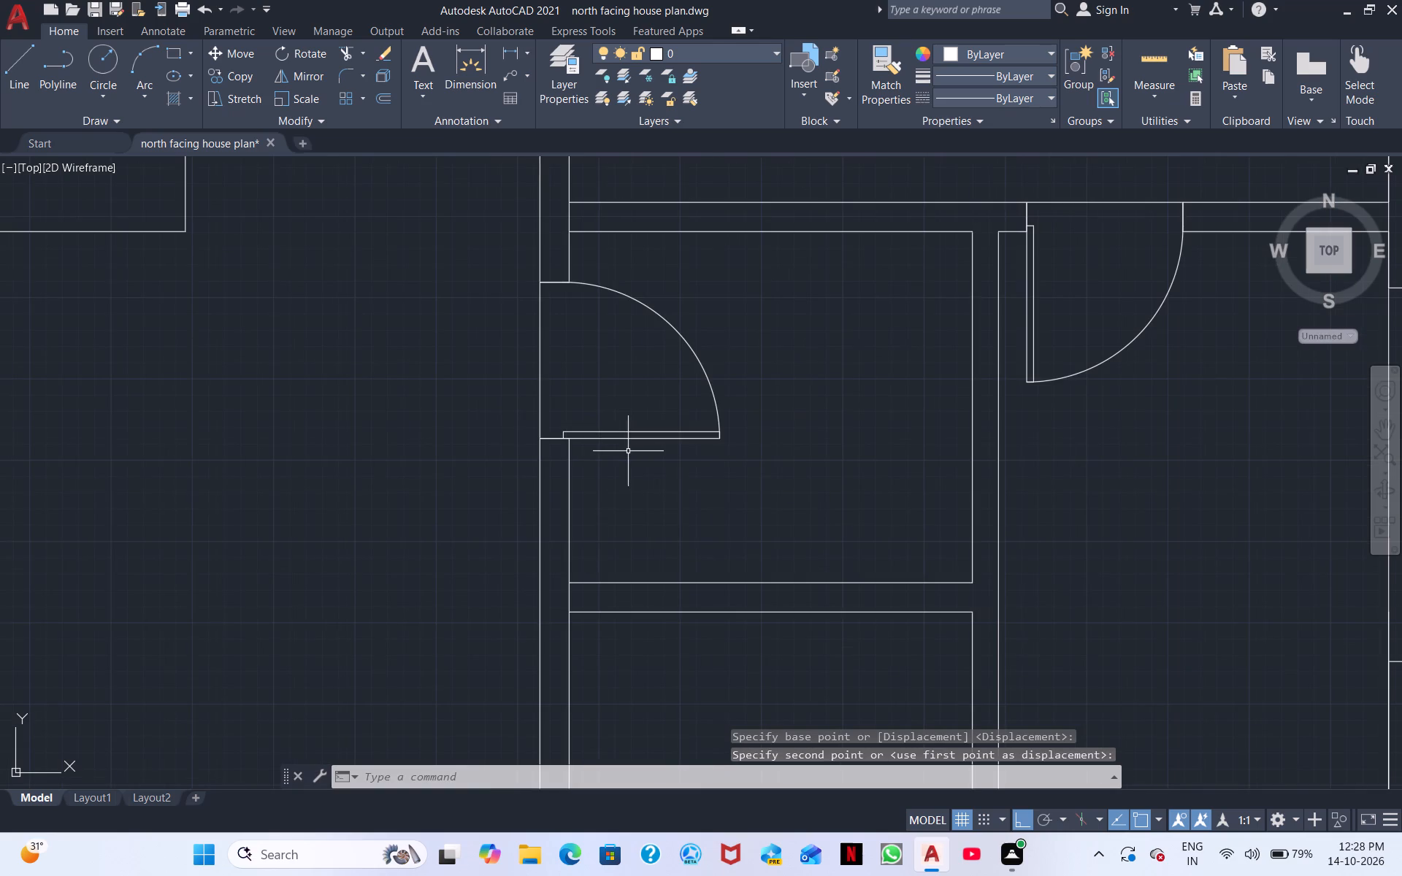
middle_drag(748, 499, 611, 269)
middle_drag(606, 396, 608, 395)
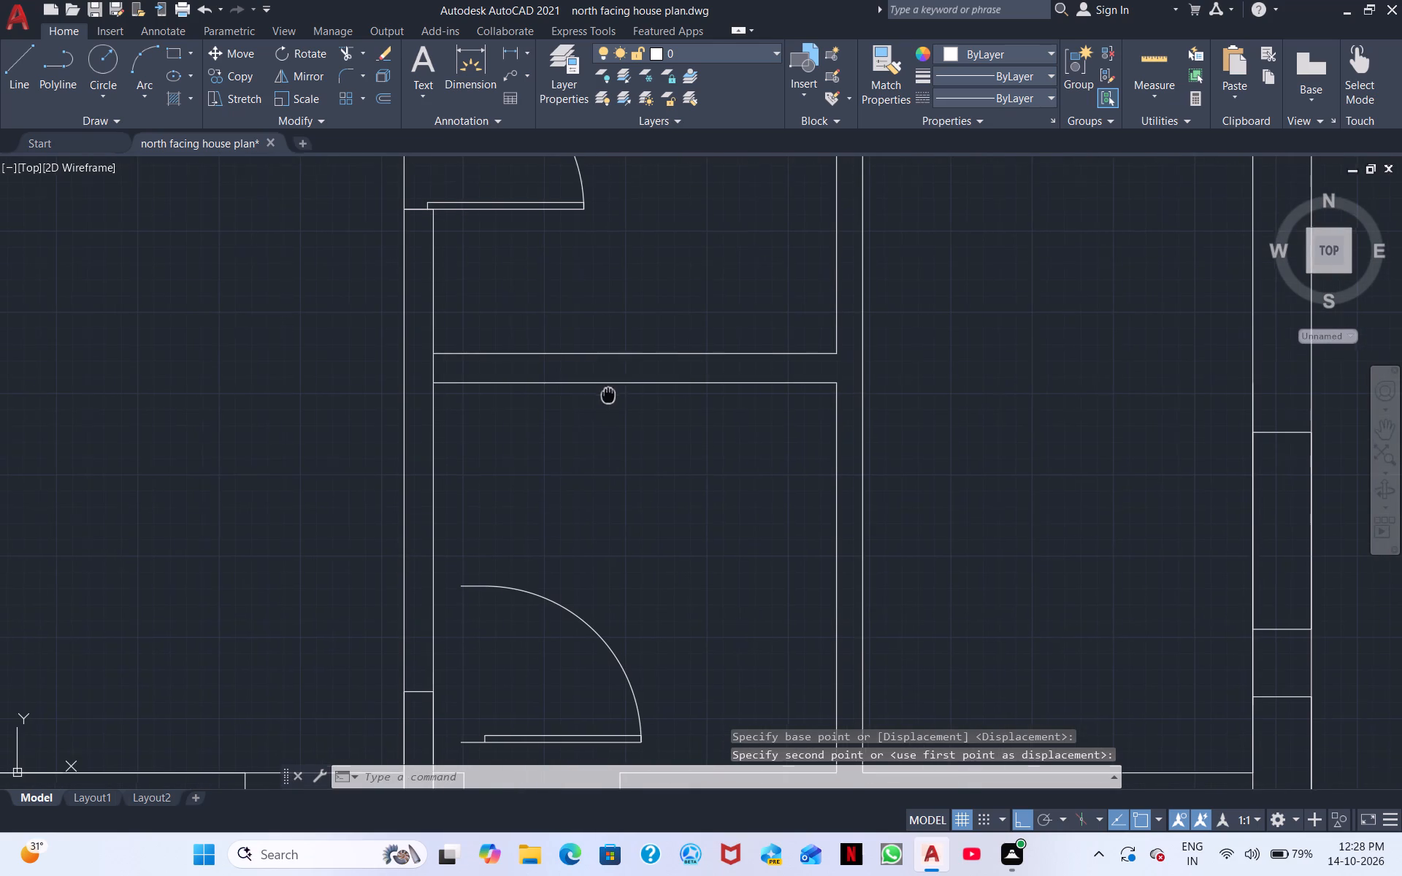
middle_drag(608, 395, 579, 239)
middle_drag(539, 429, 562, 359)
drag(589, 545, 535, 474)
click(524, 457)
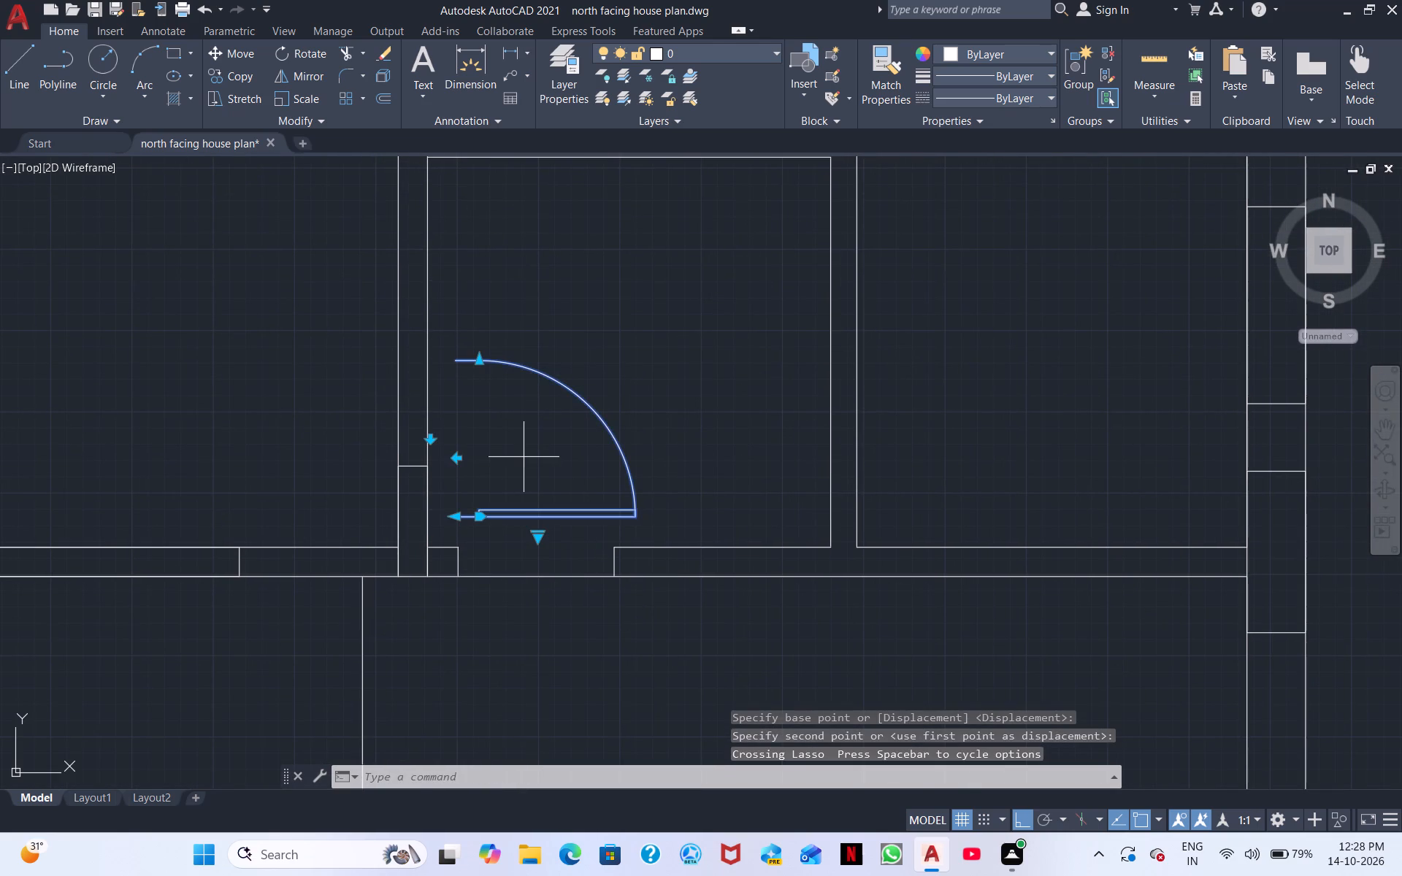
right_click(523, 457)
click(580, 574)
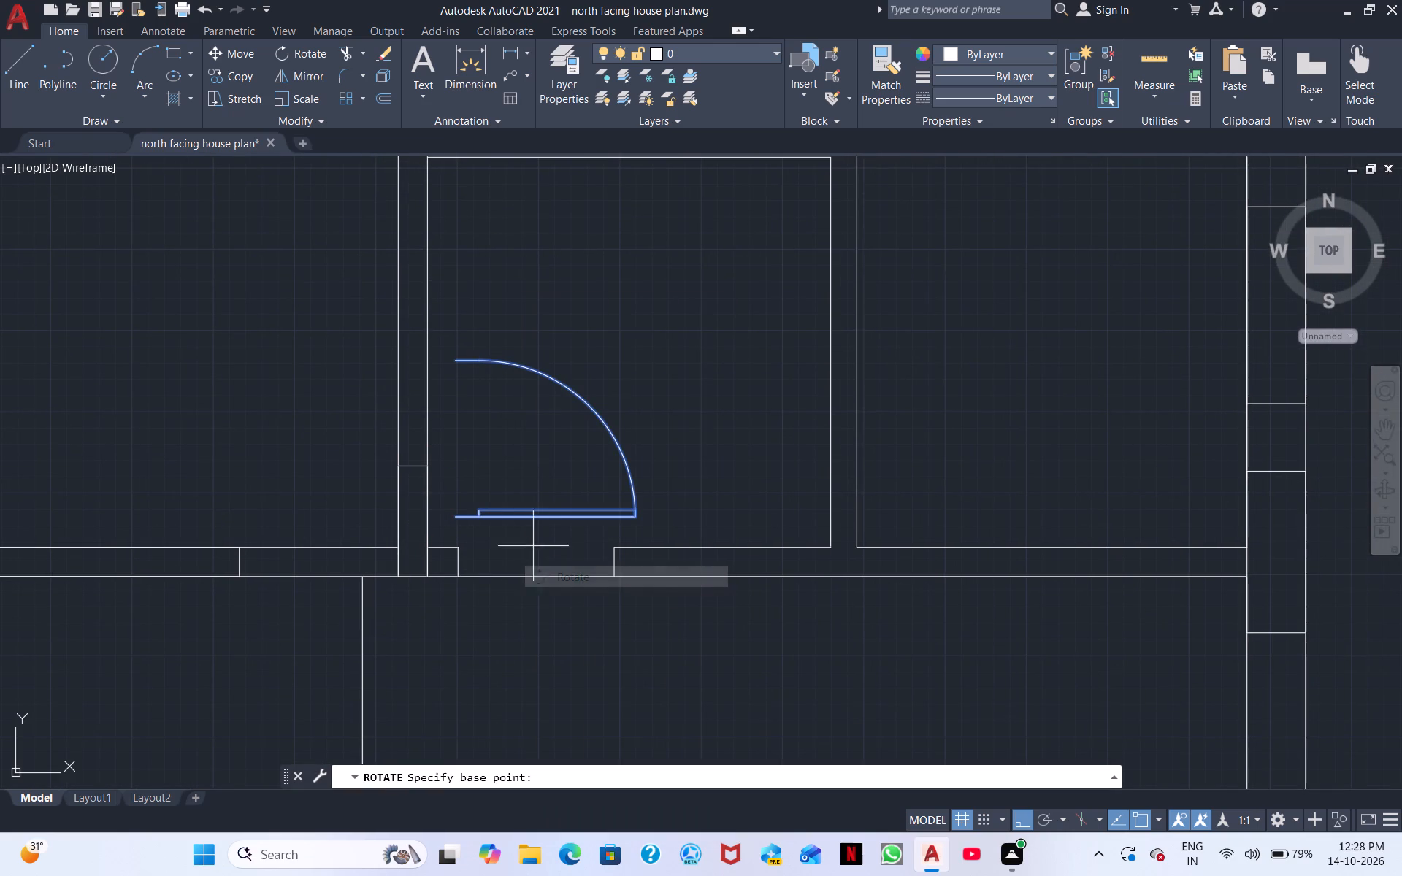
click(459, 510)
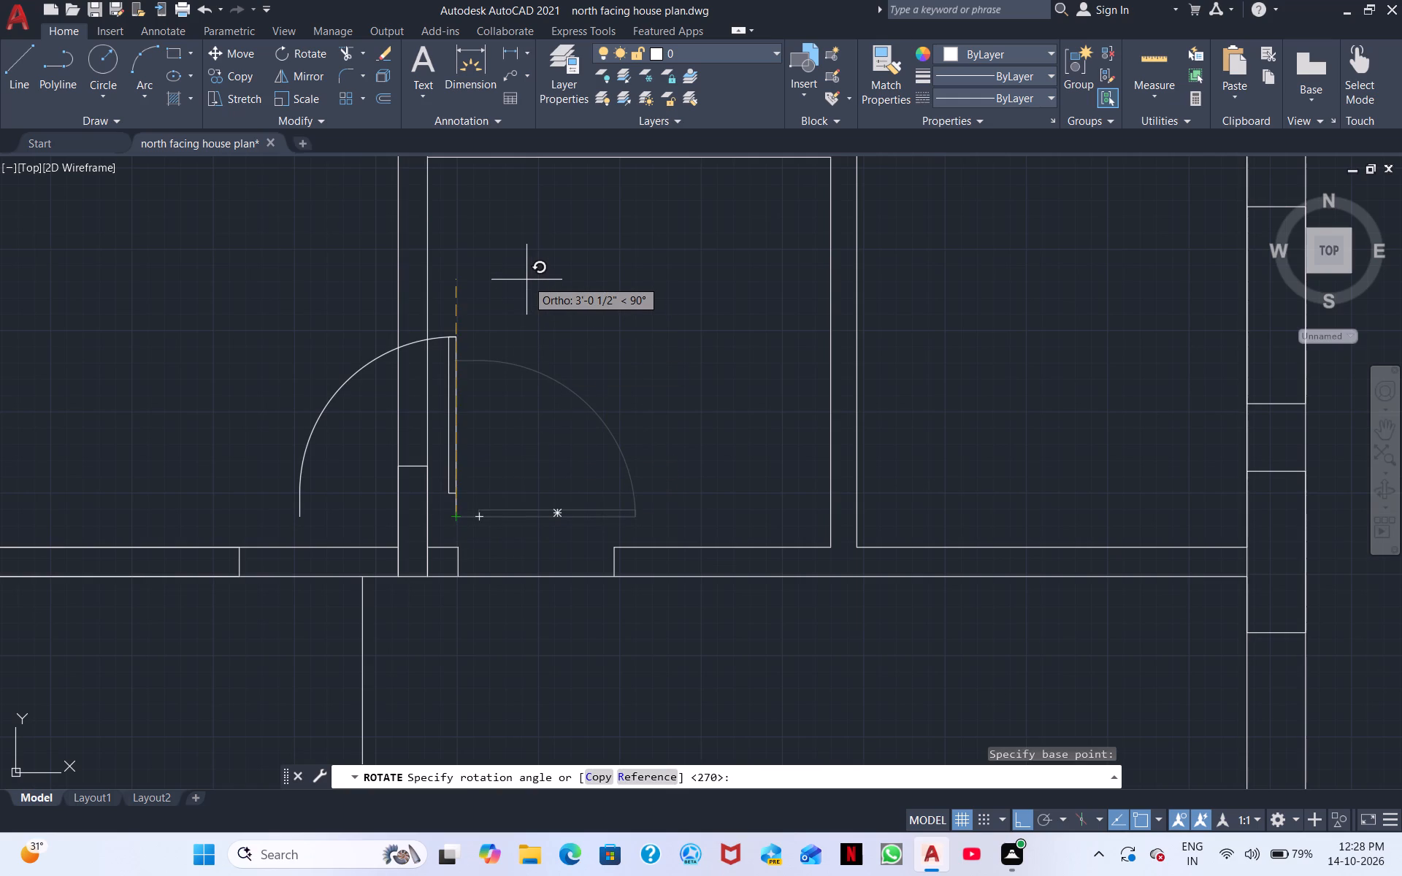
click(524, 240)
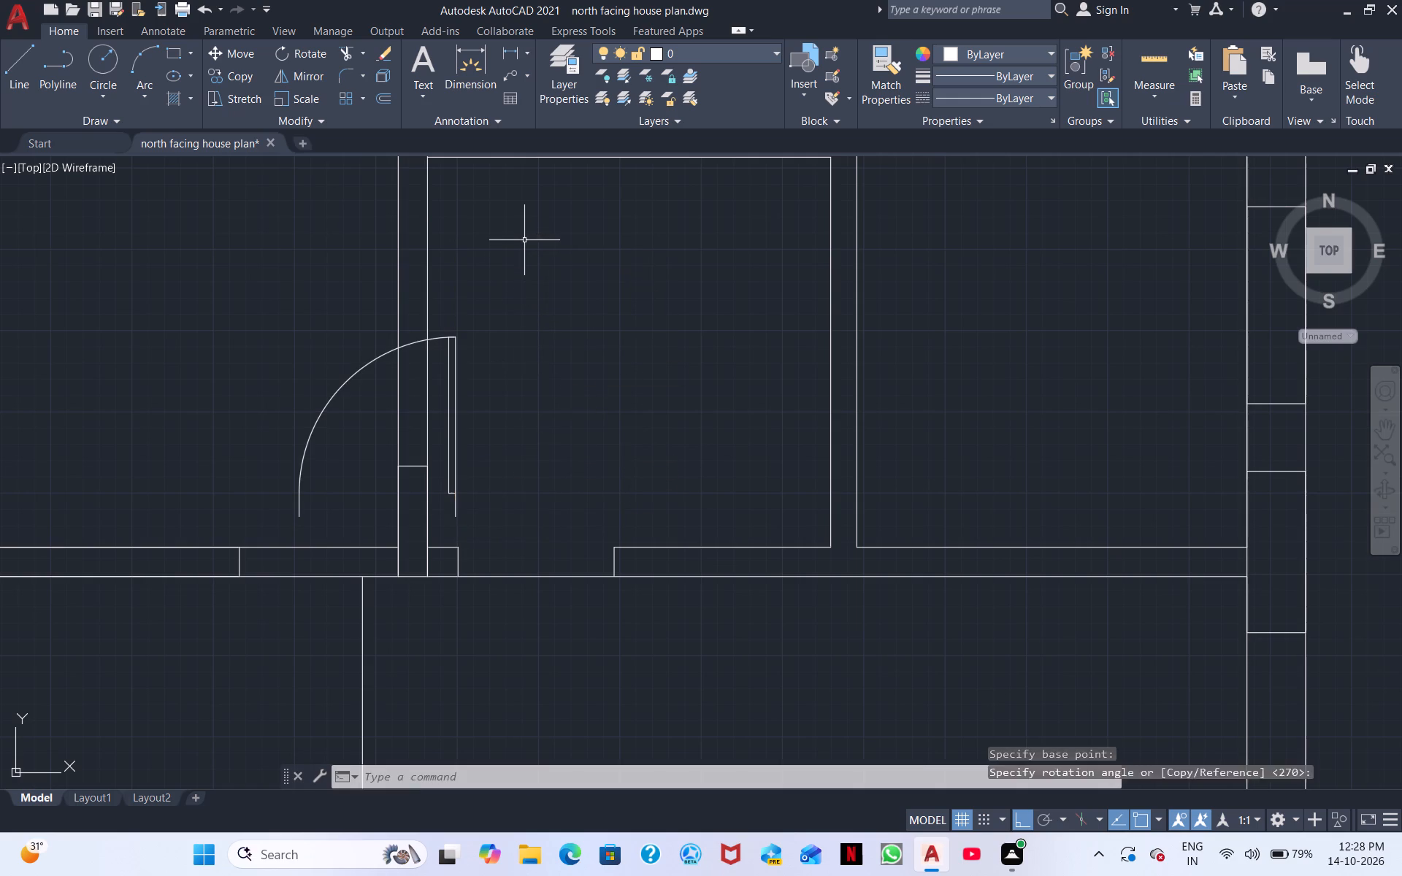
Mirror the lower small room's door across its vertical leaf edge, and erase the original so it swings east.
click(475, 537)
click(440, 440)
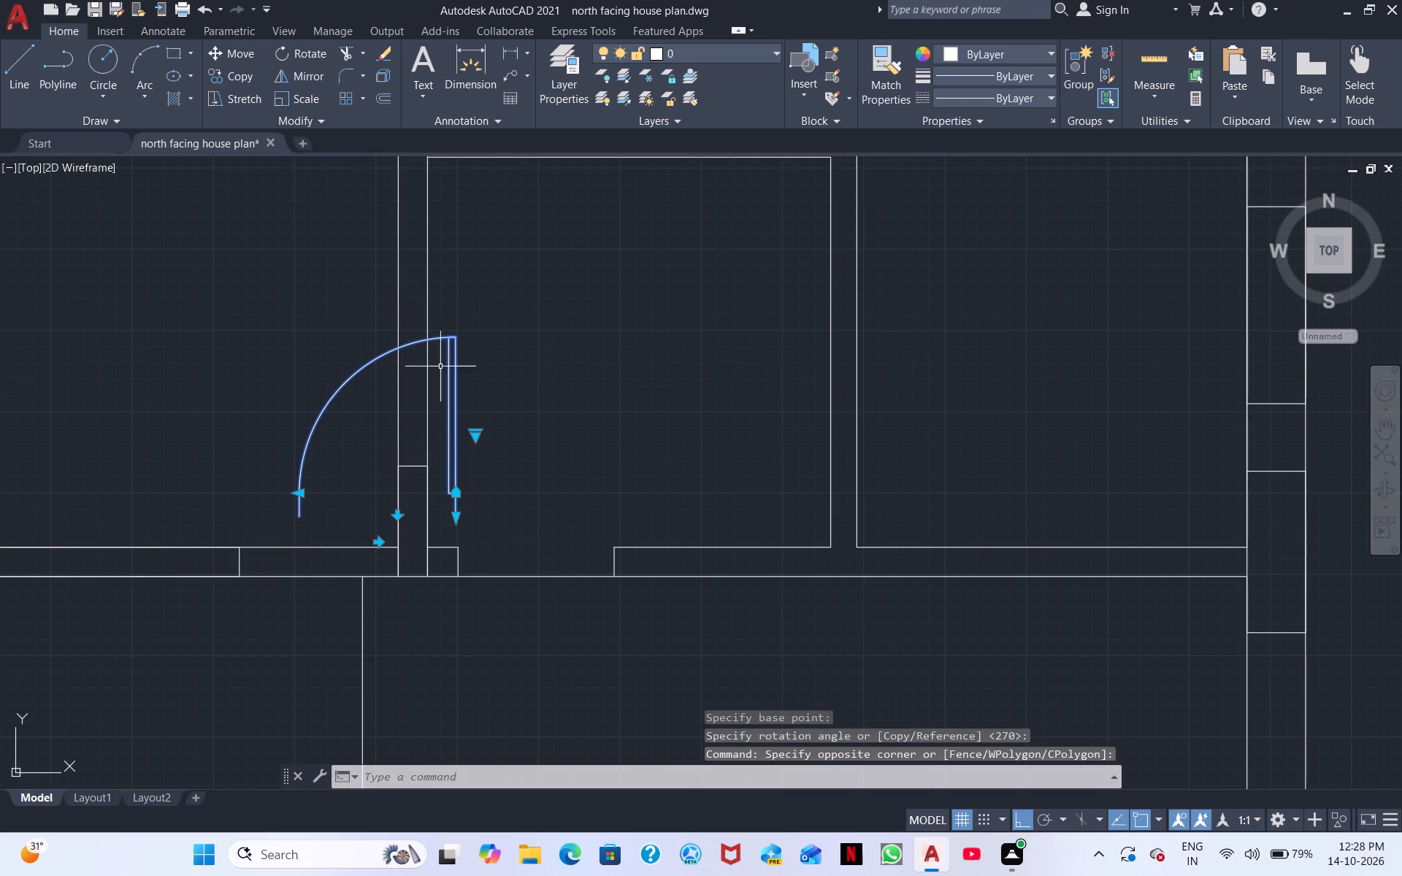
click(302, 85)
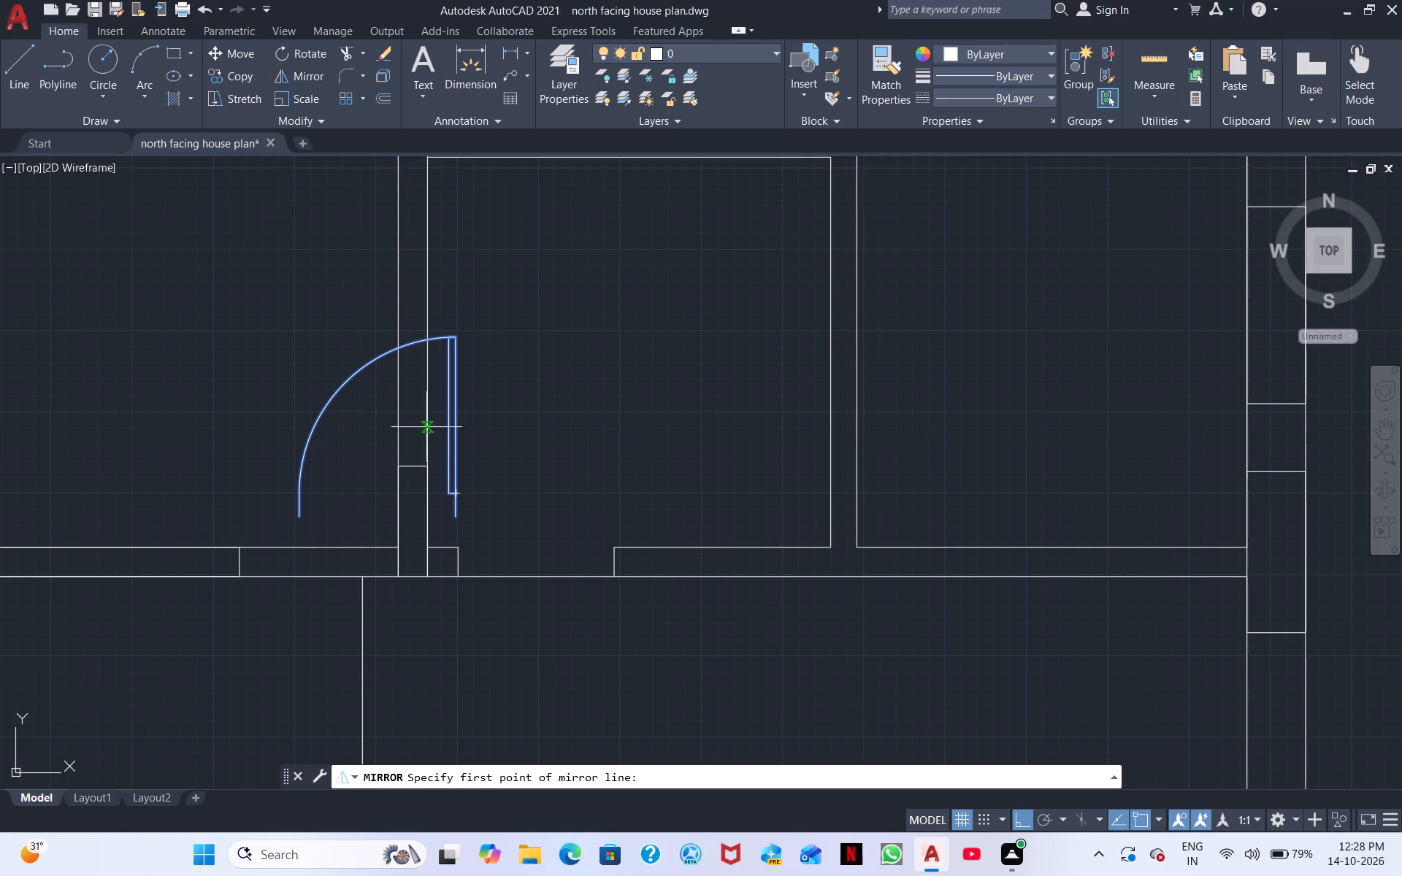
click(453, 517)
click(456, 341)
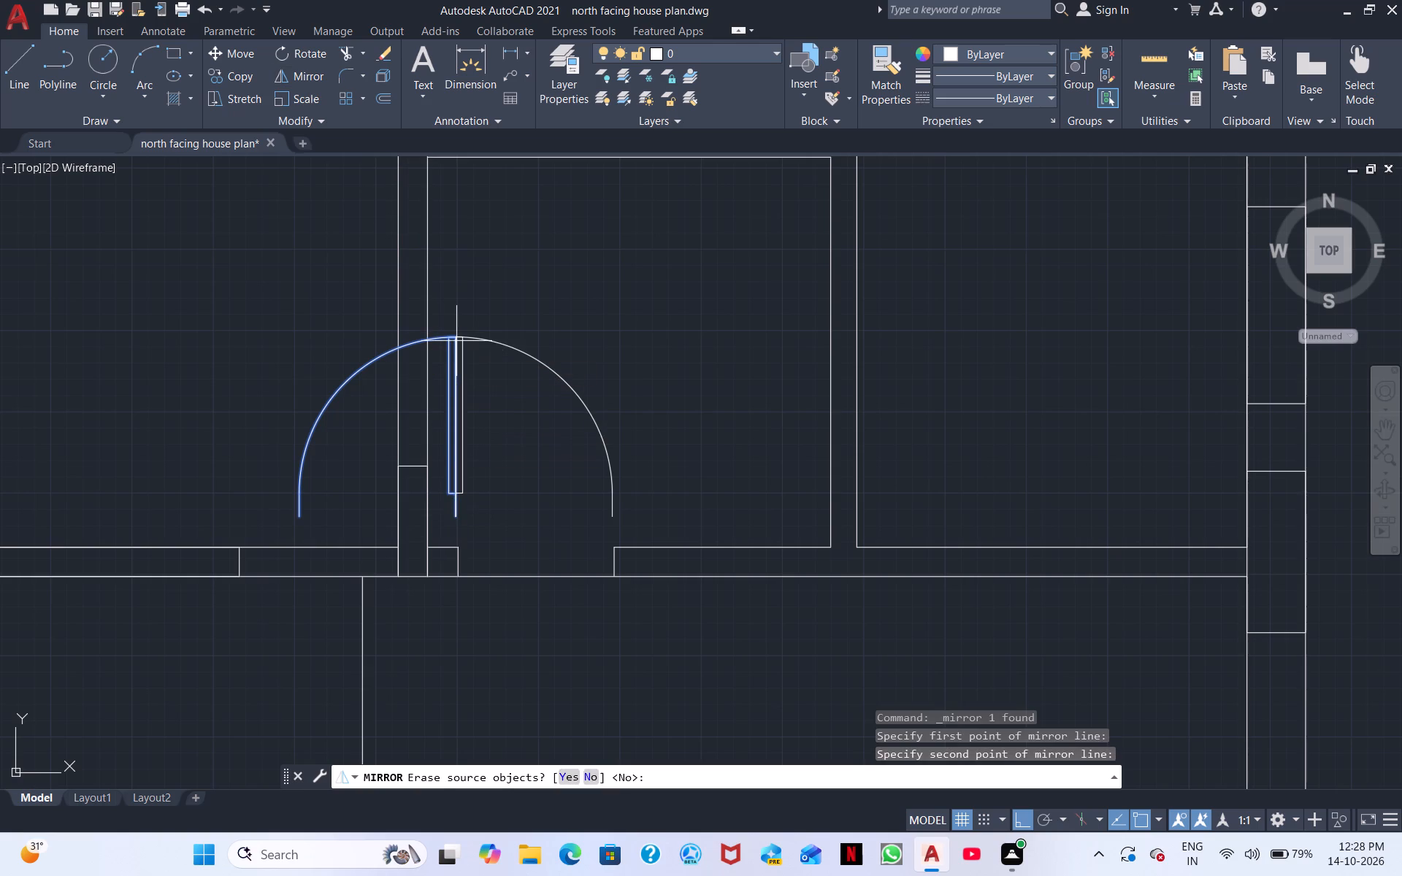
right_click(466, 341)
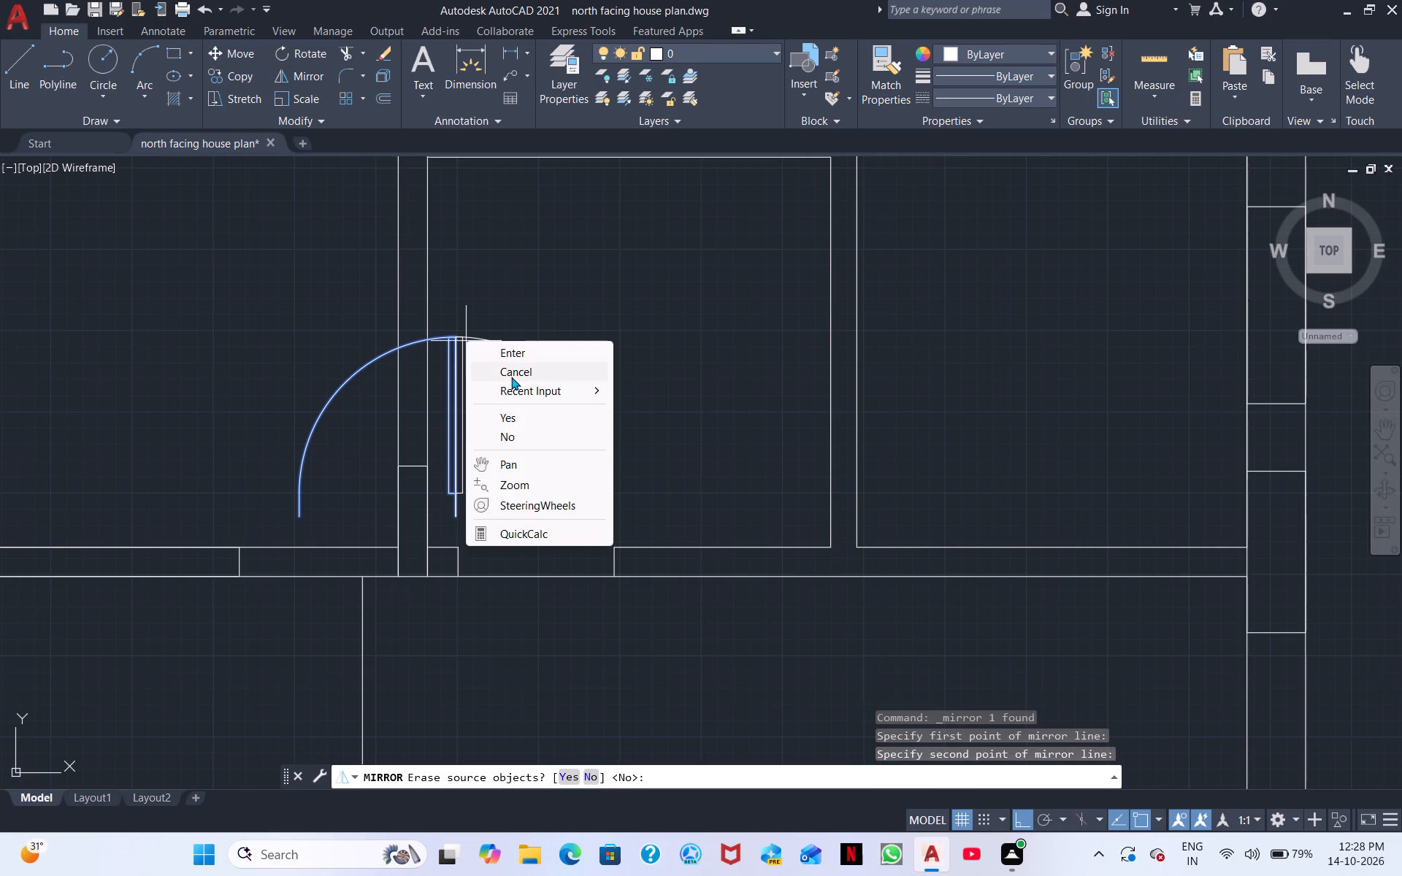
click(525, 355)
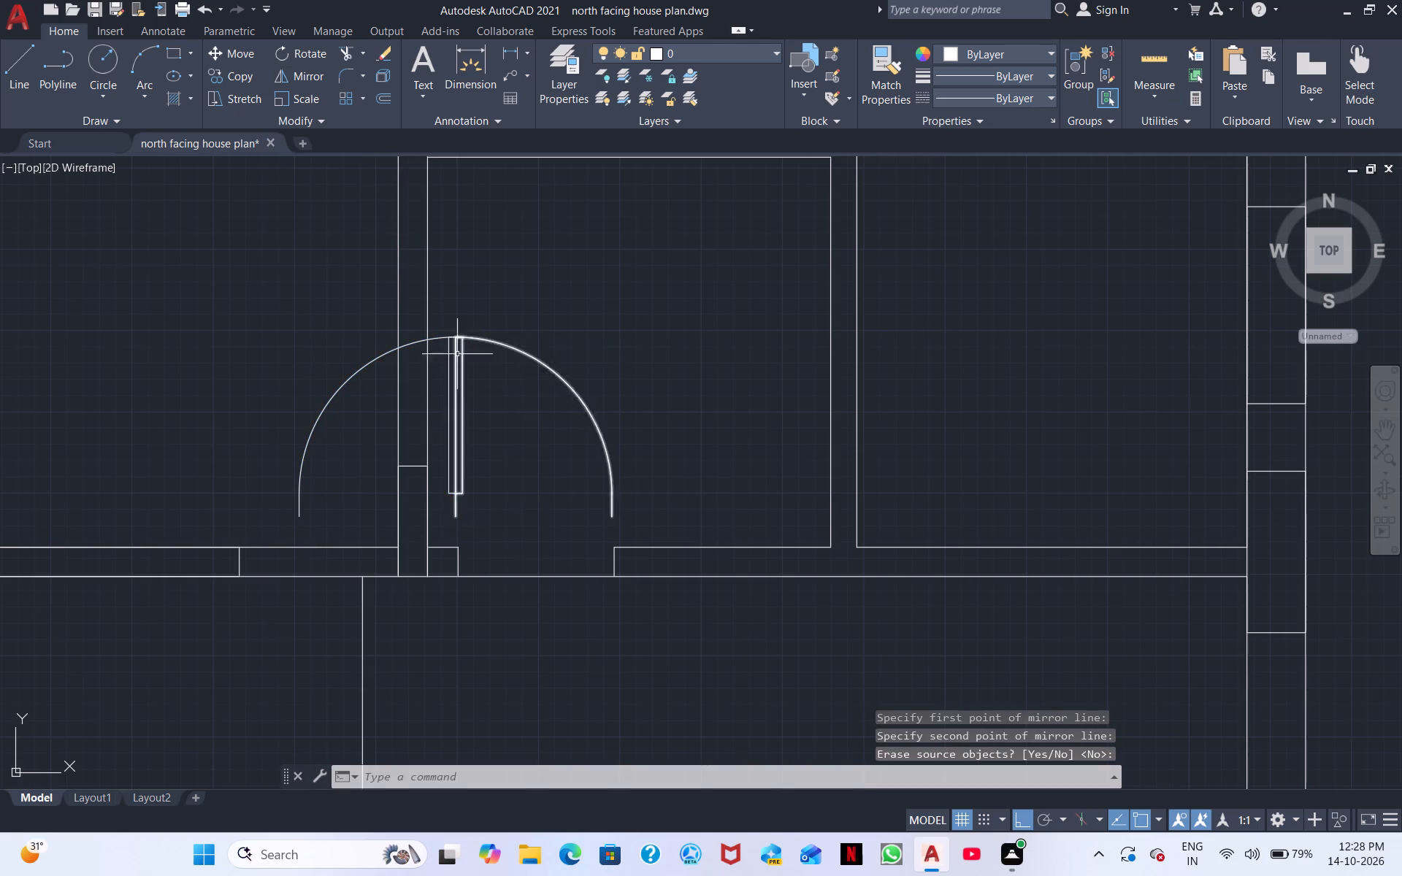
click(445, 336)
right_click(445, 336)
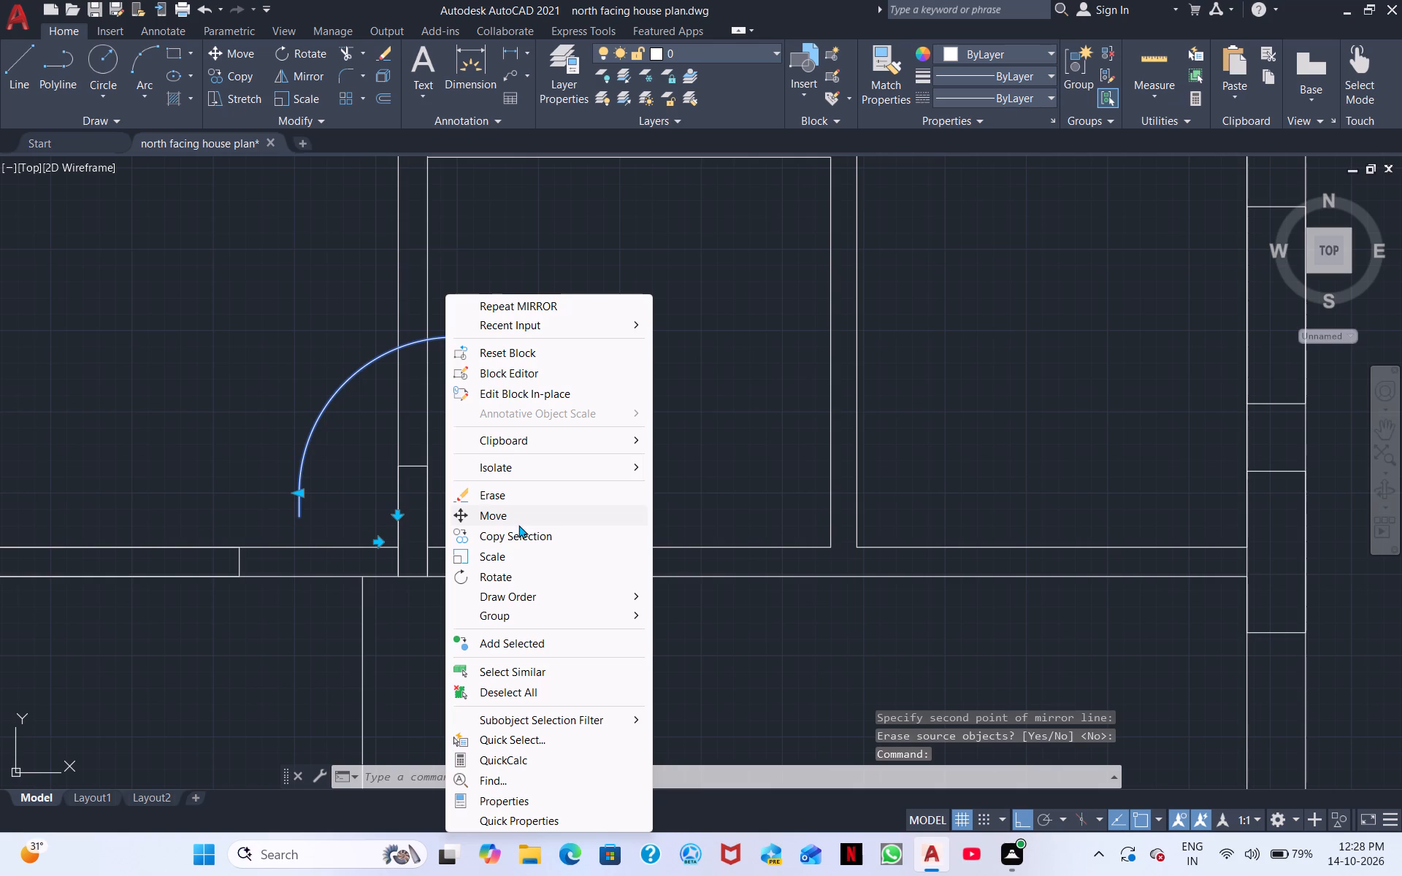
click(518, 496)
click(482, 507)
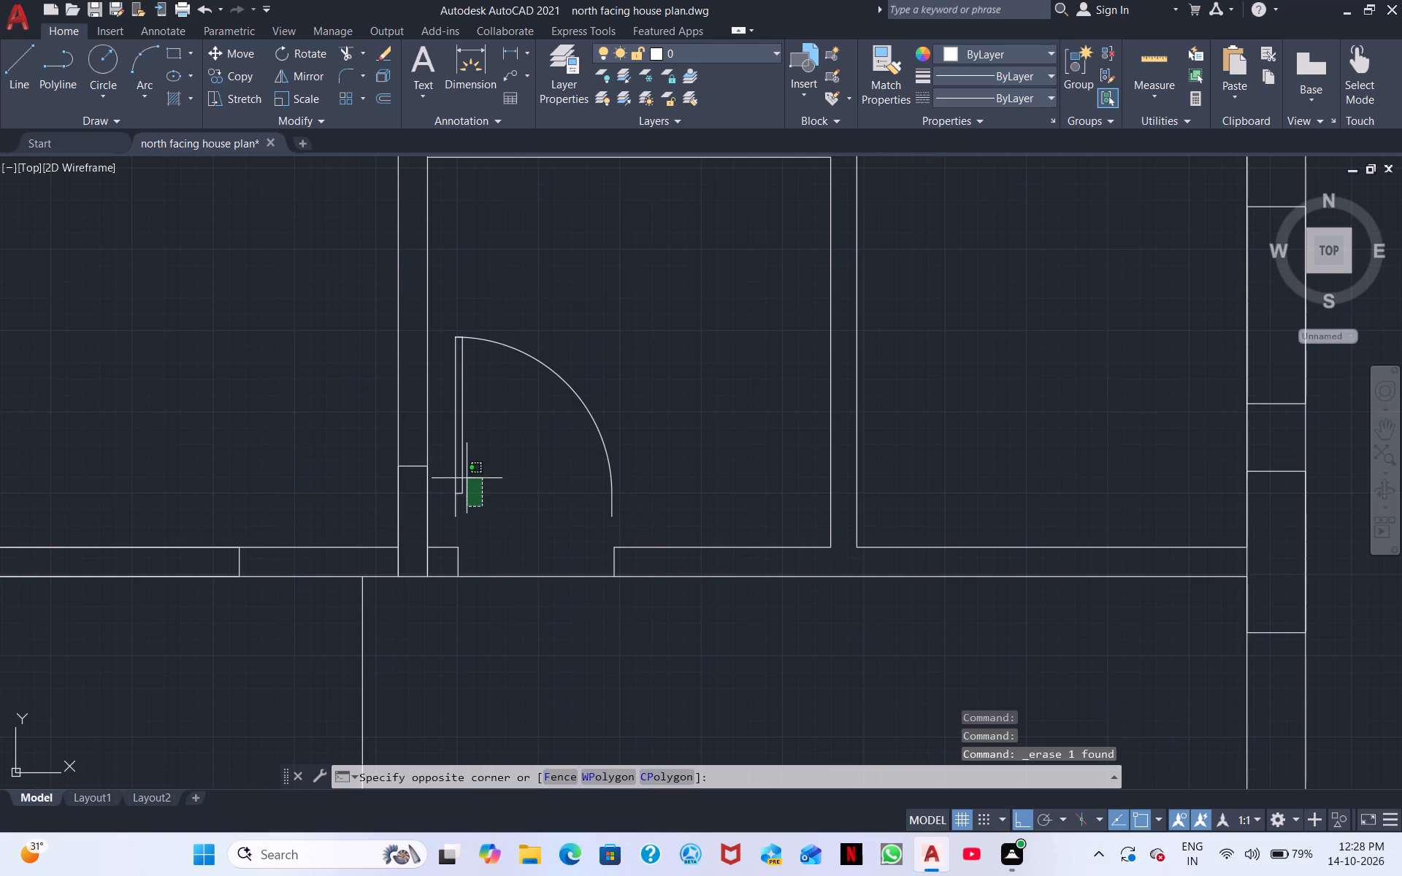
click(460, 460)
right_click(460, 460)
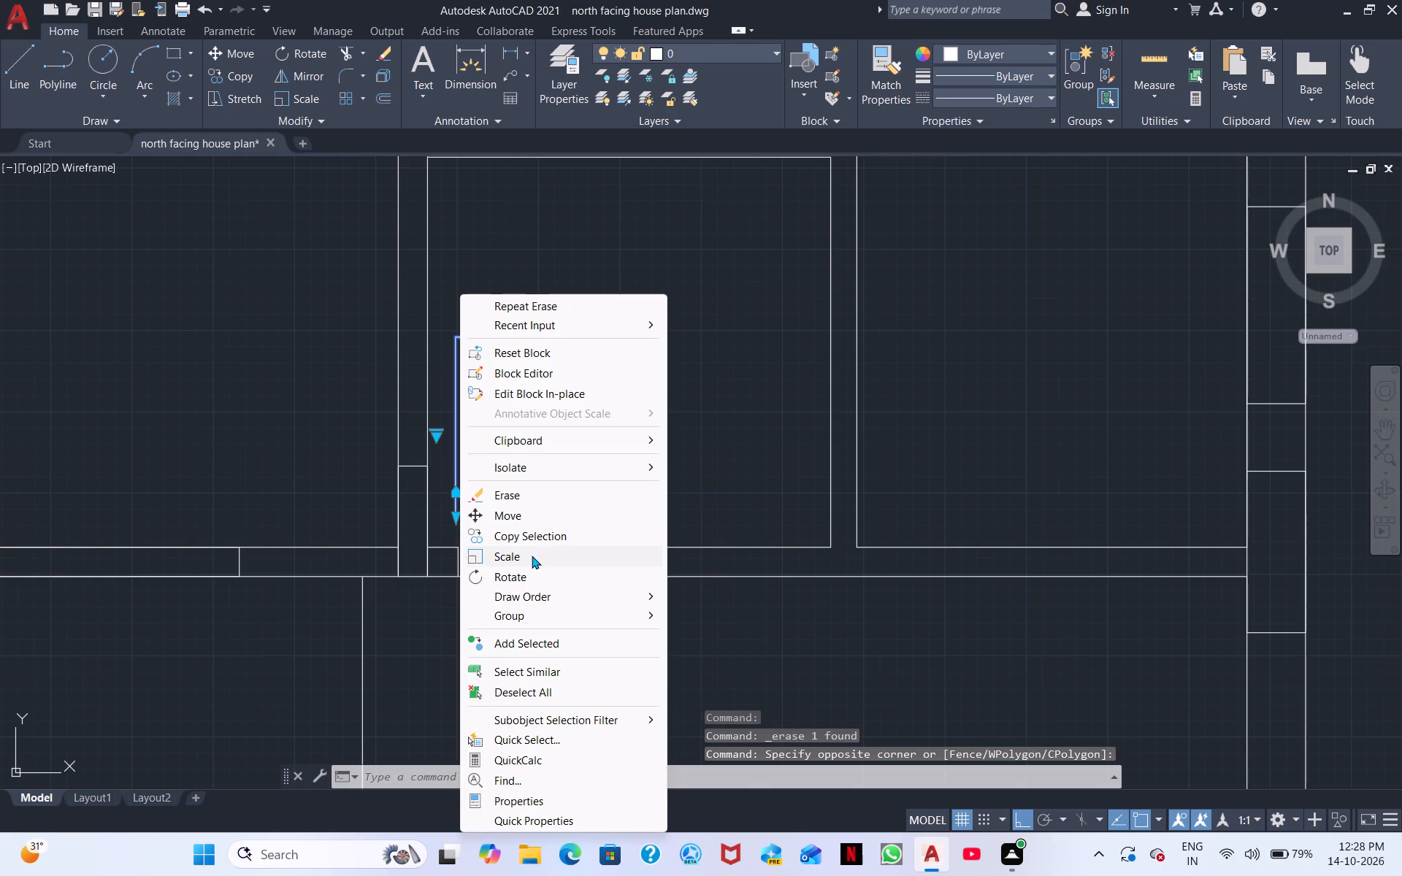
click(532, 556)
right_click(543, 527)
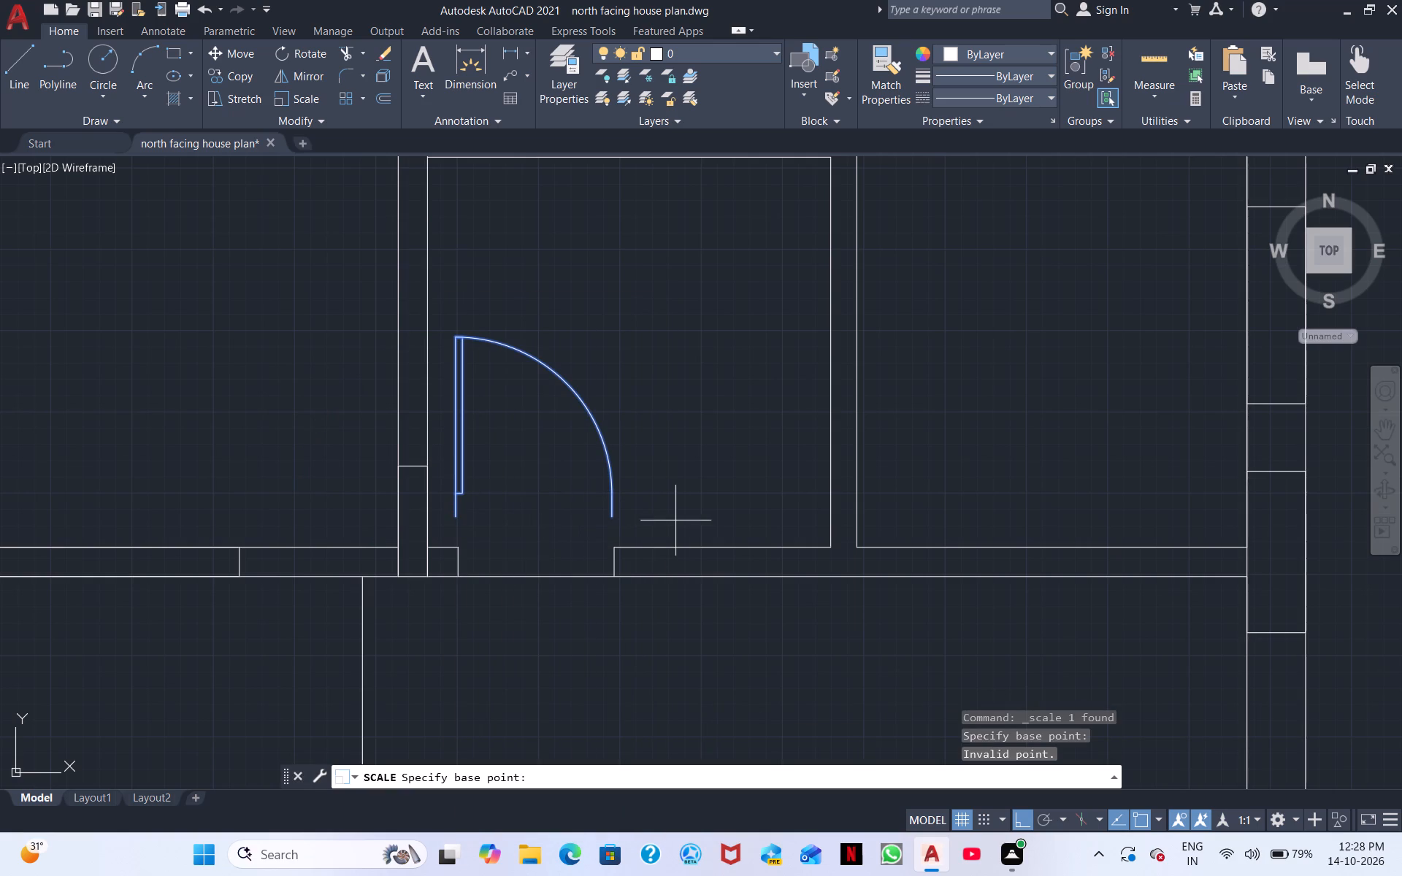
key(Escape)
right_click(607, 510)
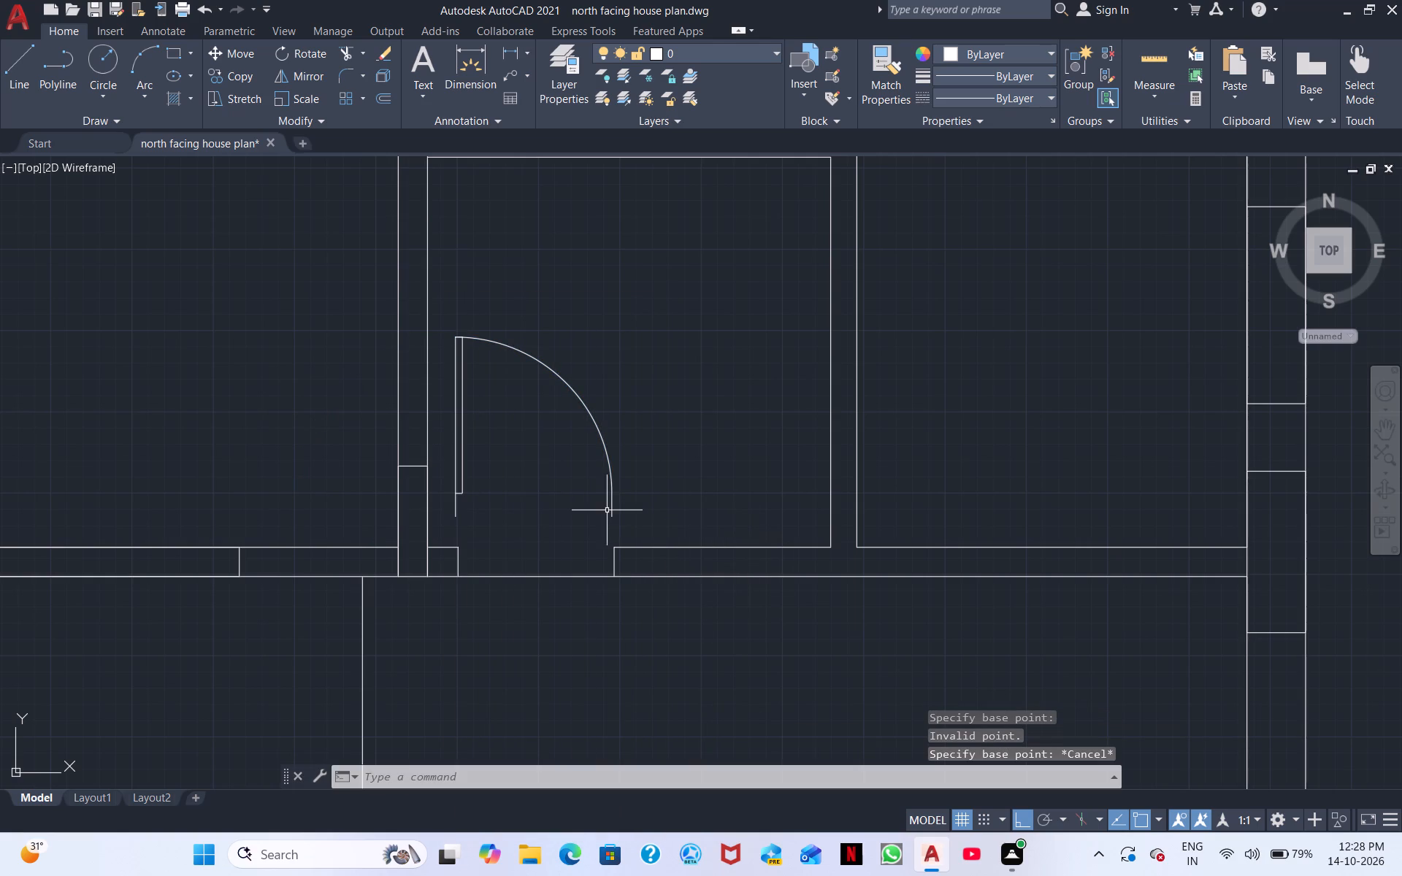
Move the mirrored door from its hinge-end corner to the south wall opening's west jamb, at the wall's south face.
click(574, 448)
click(502, 336)
right_click(502, 336)
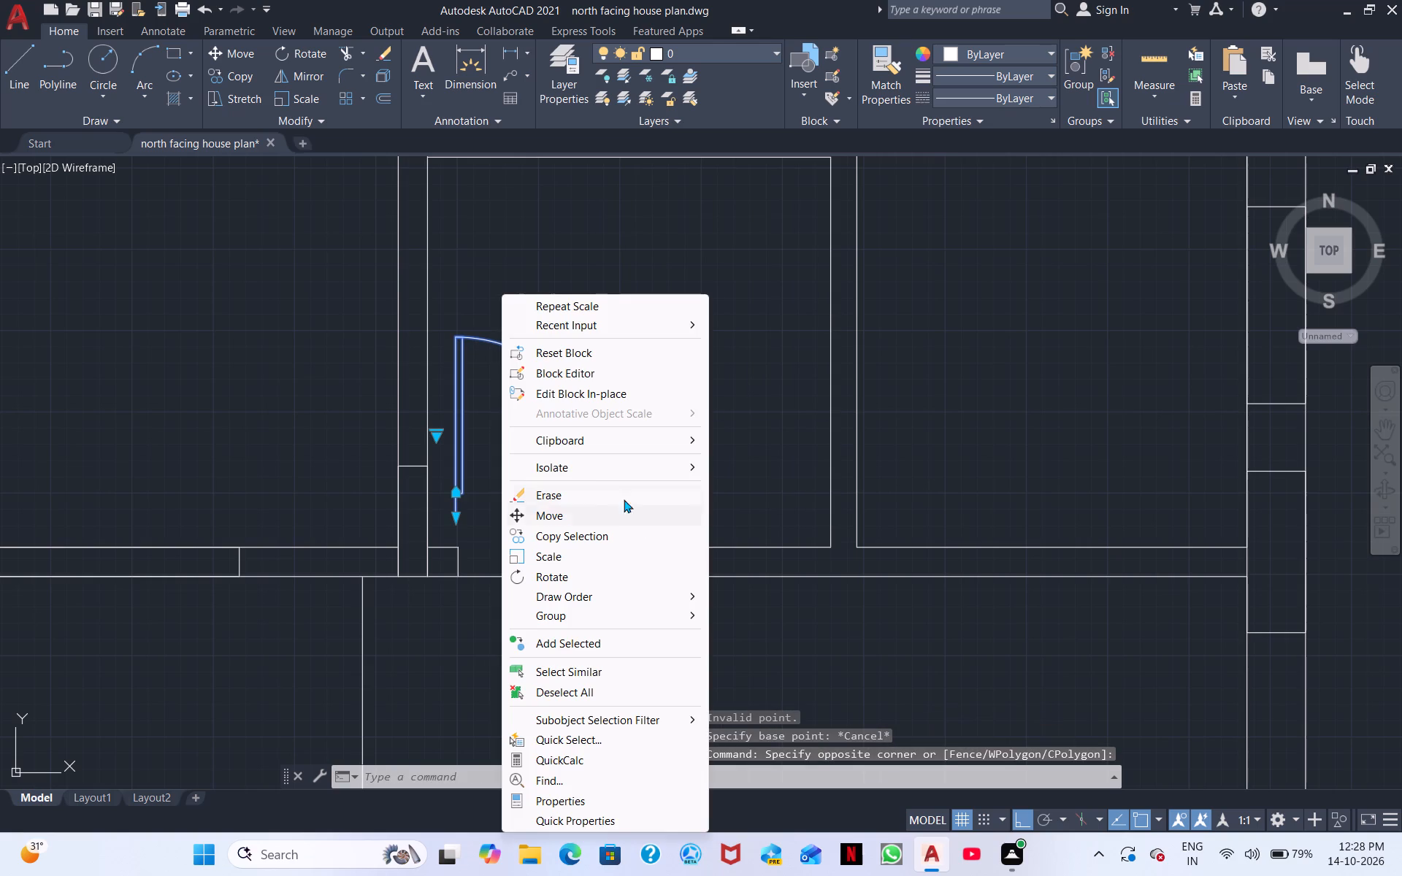
click(534, 515)
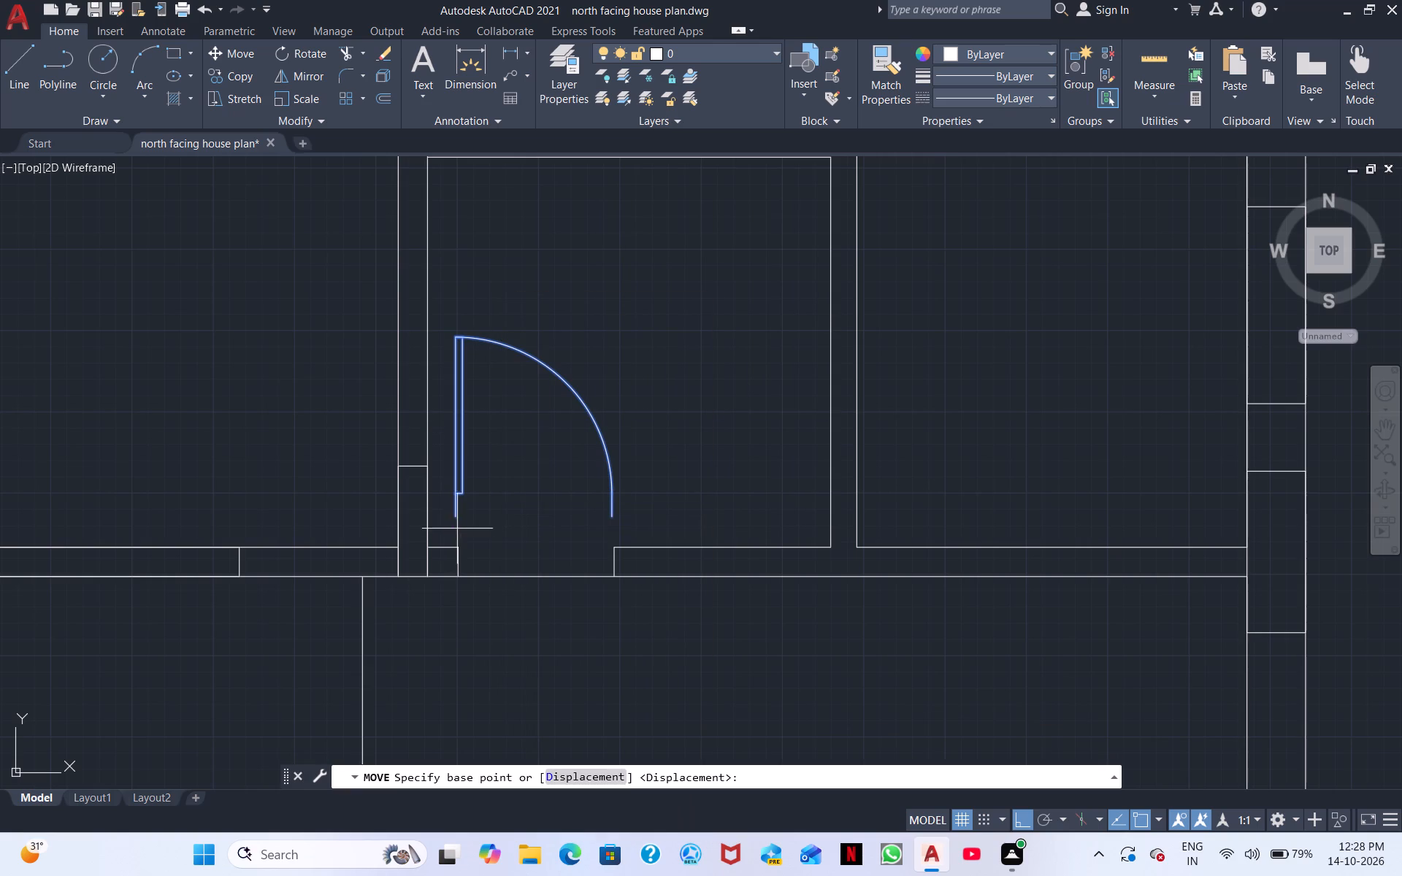
click(456, 523)
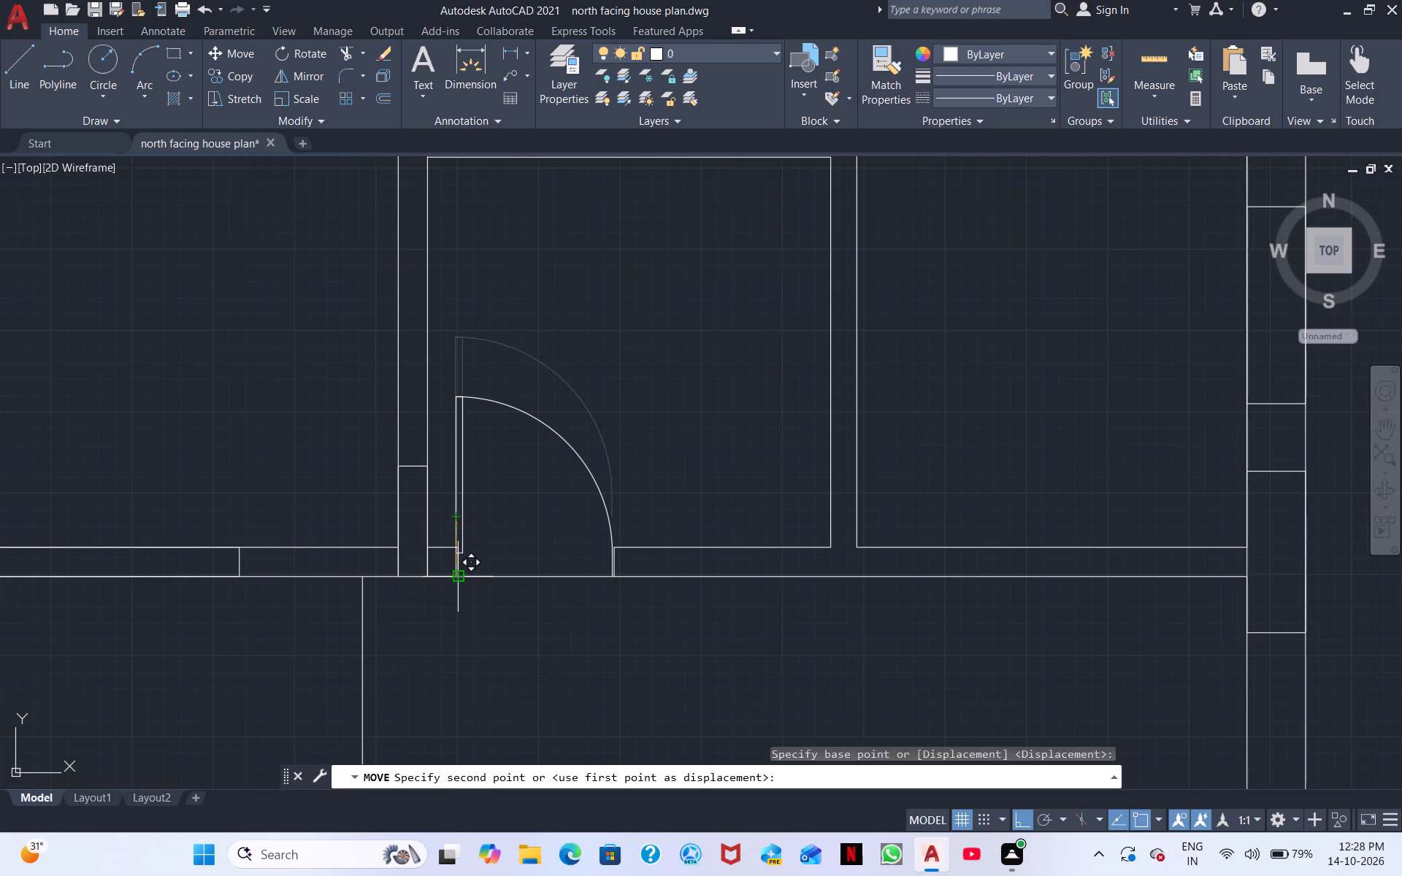
scroll(459, 577, up, 3)
click(454, 575)
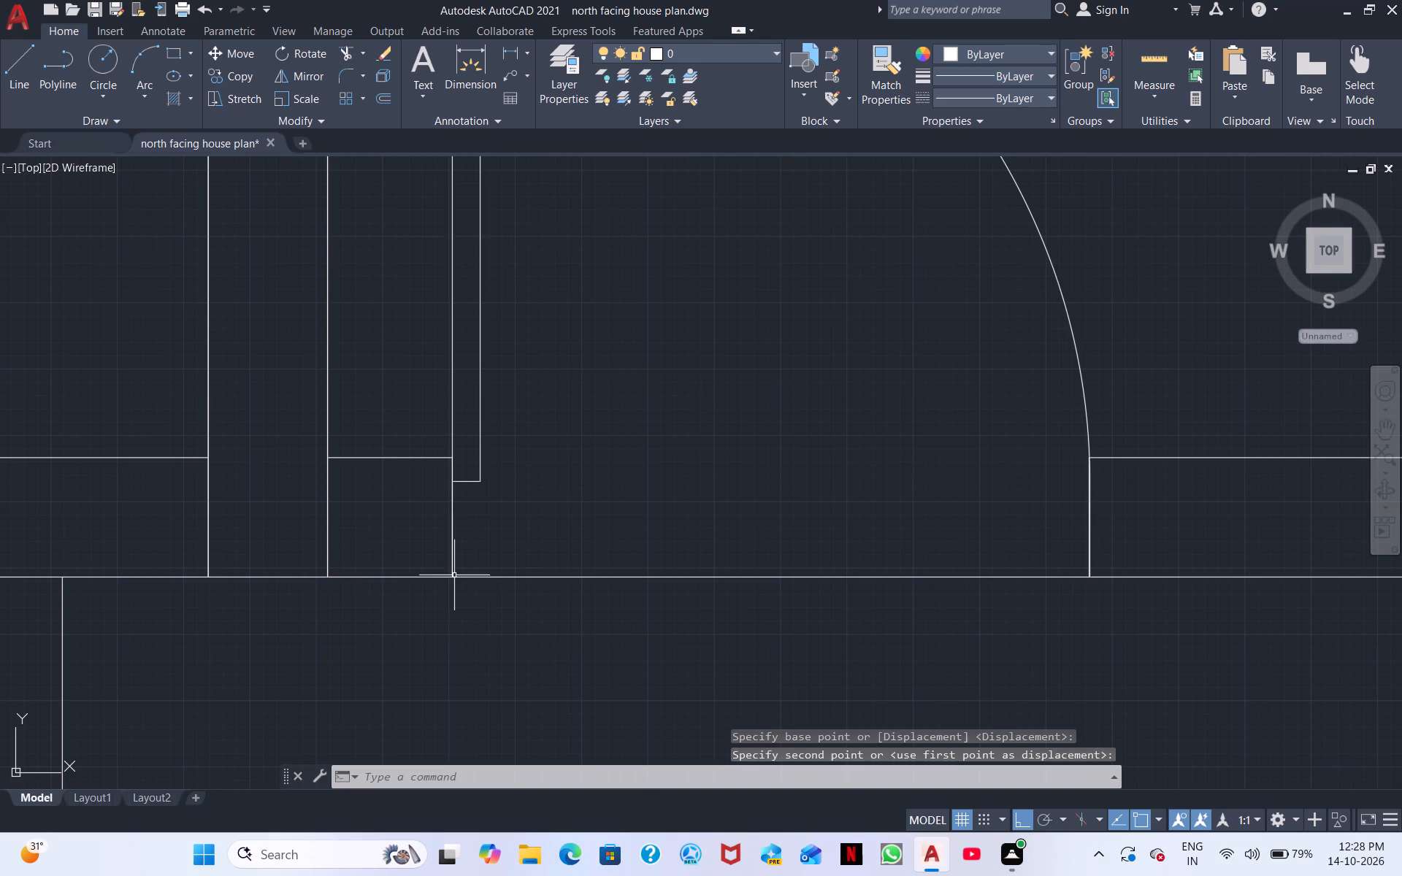
Examine the lower small room's door fit at its east jamb, and check the west plan for openings still without doors.
scroll(469, 564, down, 2)
scroll(623, 539, up, 3)
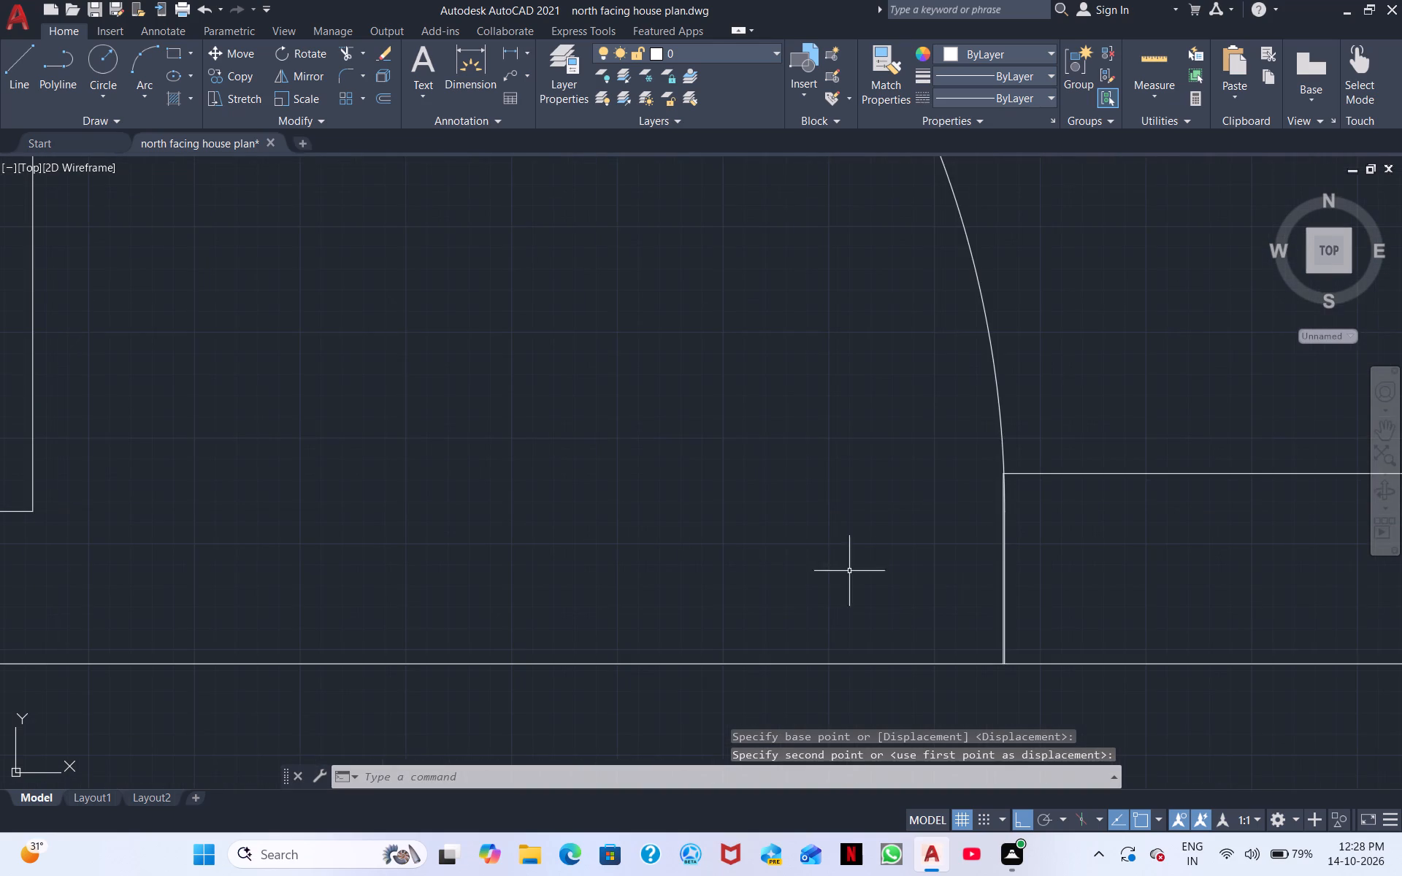
scroll(986, 599, up, 5)
scroll(986, 599, down, 9)
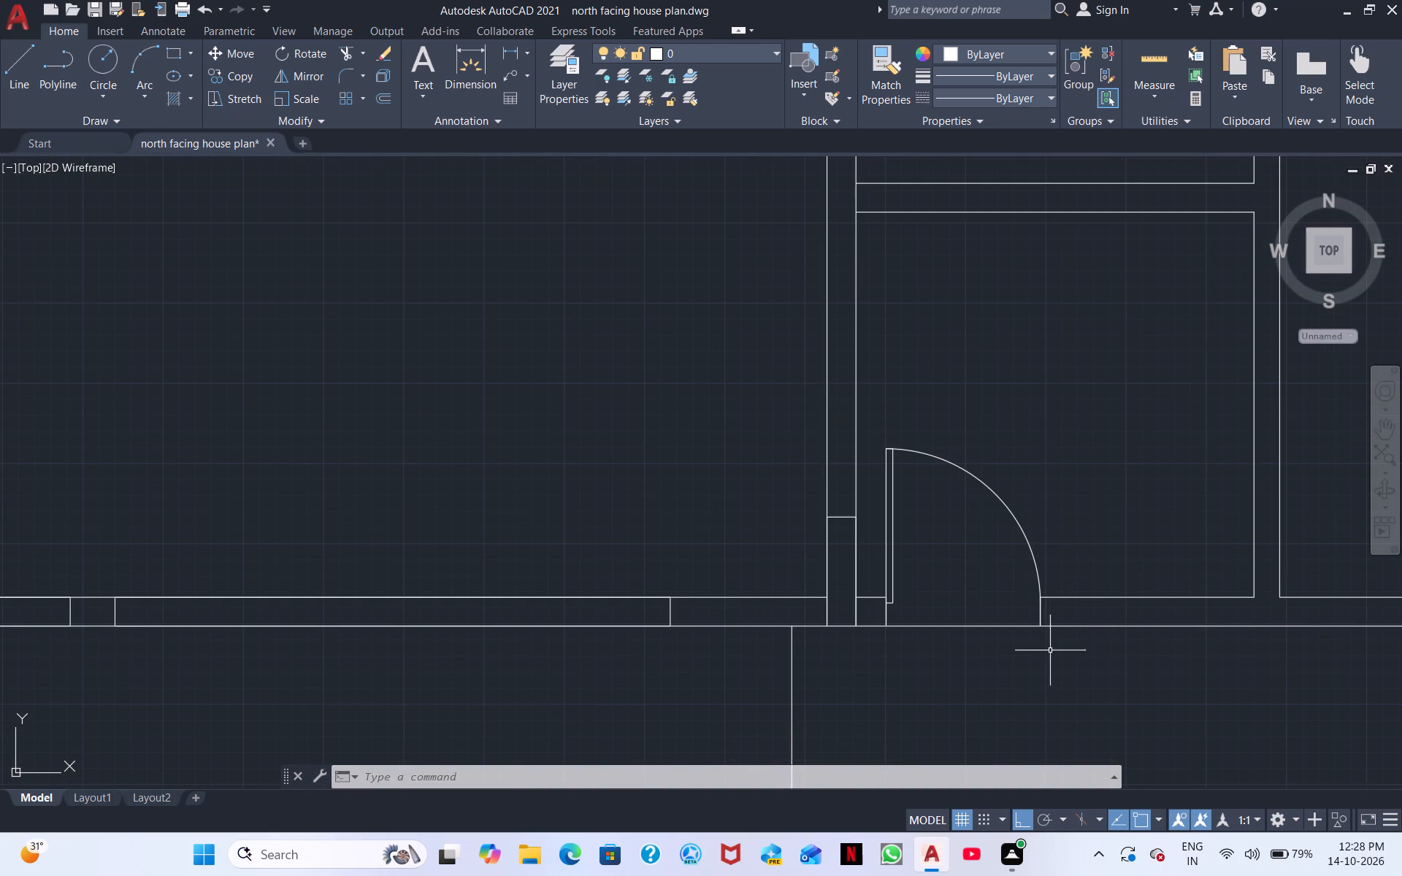
middle_drag(1103, 594, 805, 496)
middle_drag(853, 480, 735, 515)
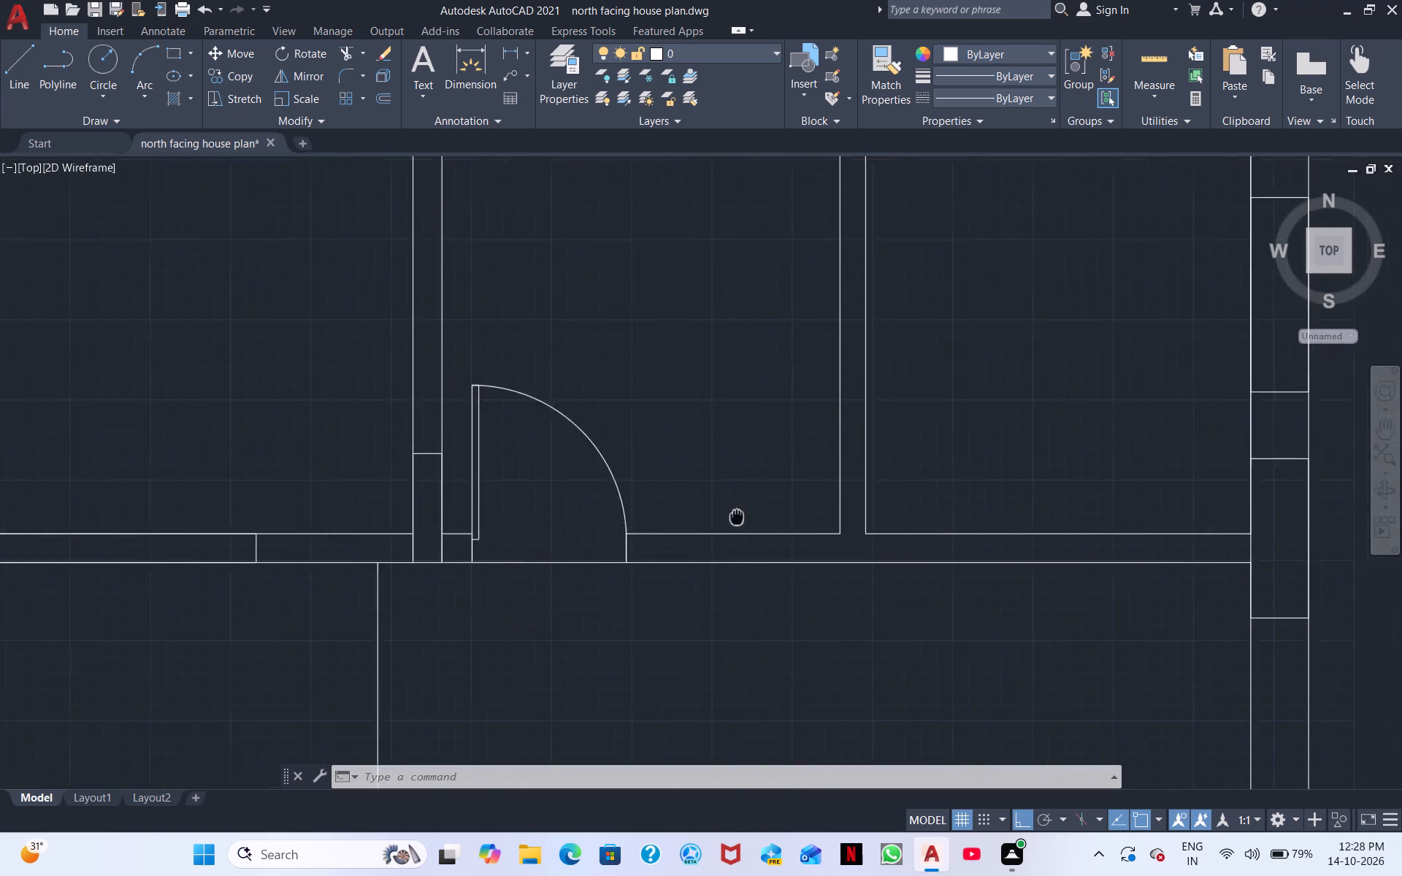
middle_drag(735, 515, 665, 547)
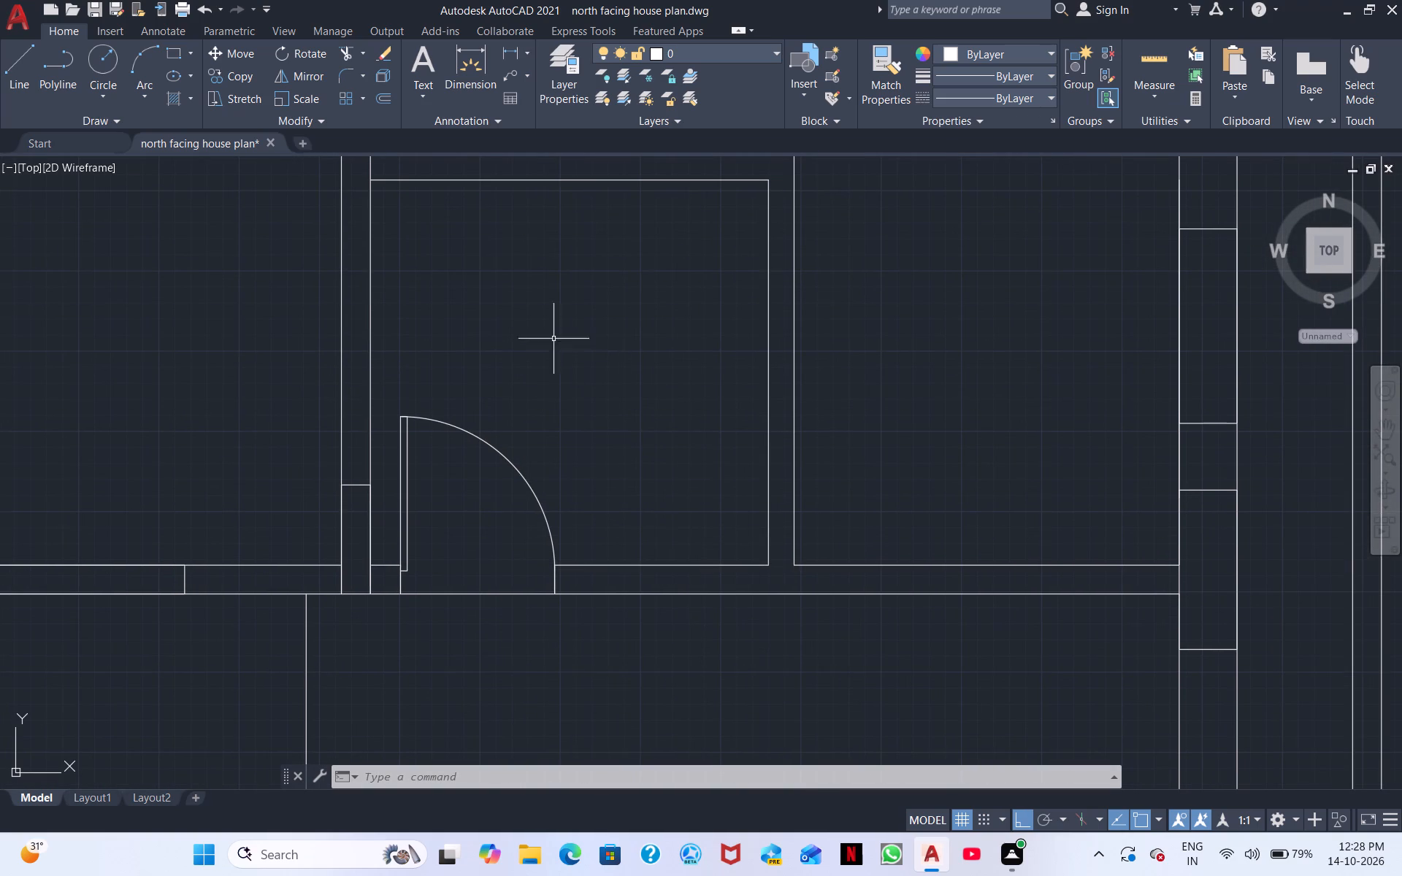
middle_drag(553, 339, 710, 386)
scroll(705, 359, down, 3)
middle_drag(691, 388, 640, 646)
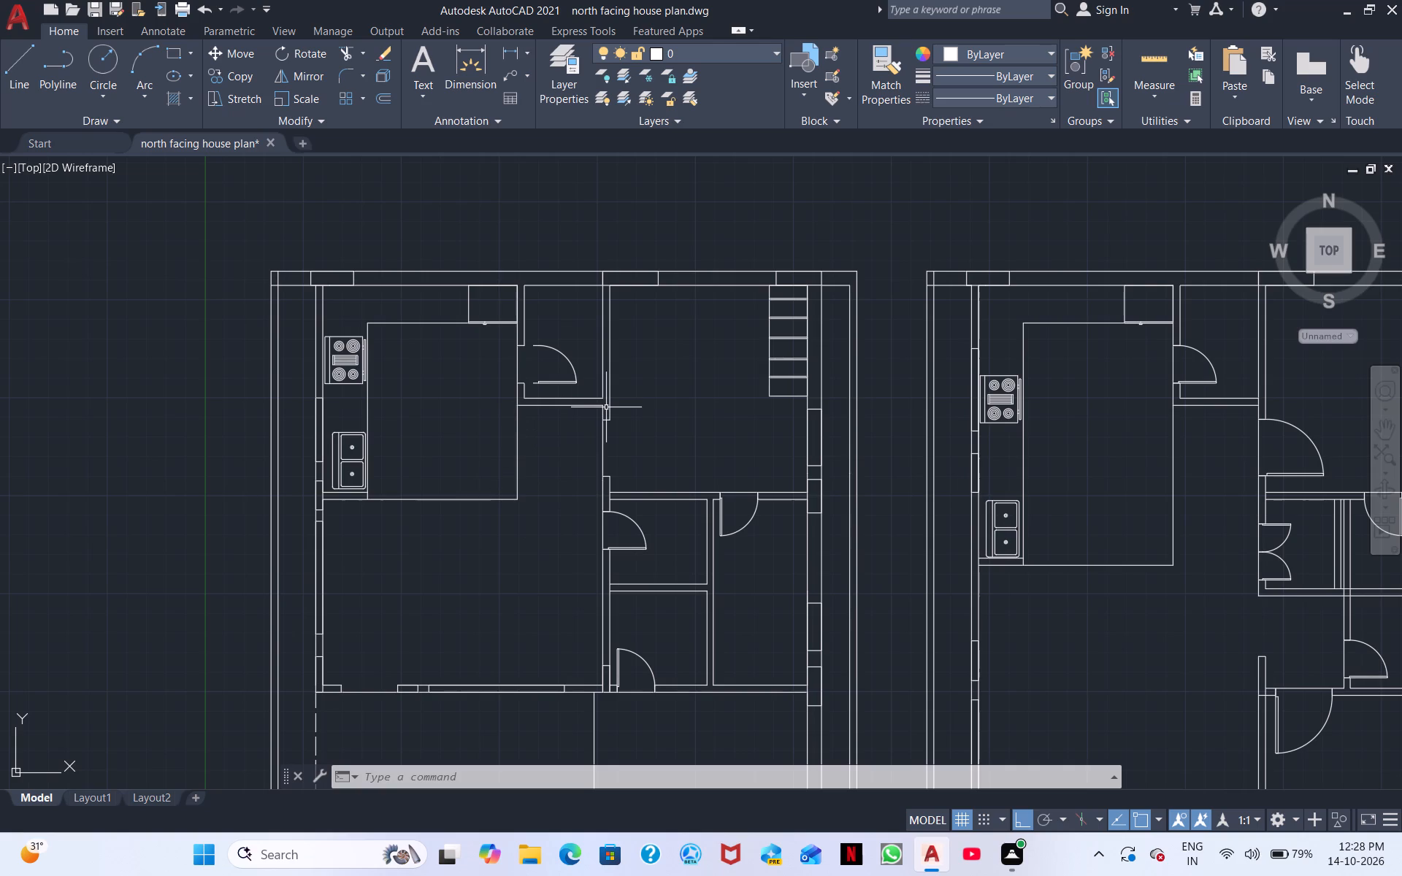
Move the loose double door from its west hinge-end corner to the large hall's south wall opening, at the west jamb on the wall's south face.
middle_drag(511, 466, 563, 310)
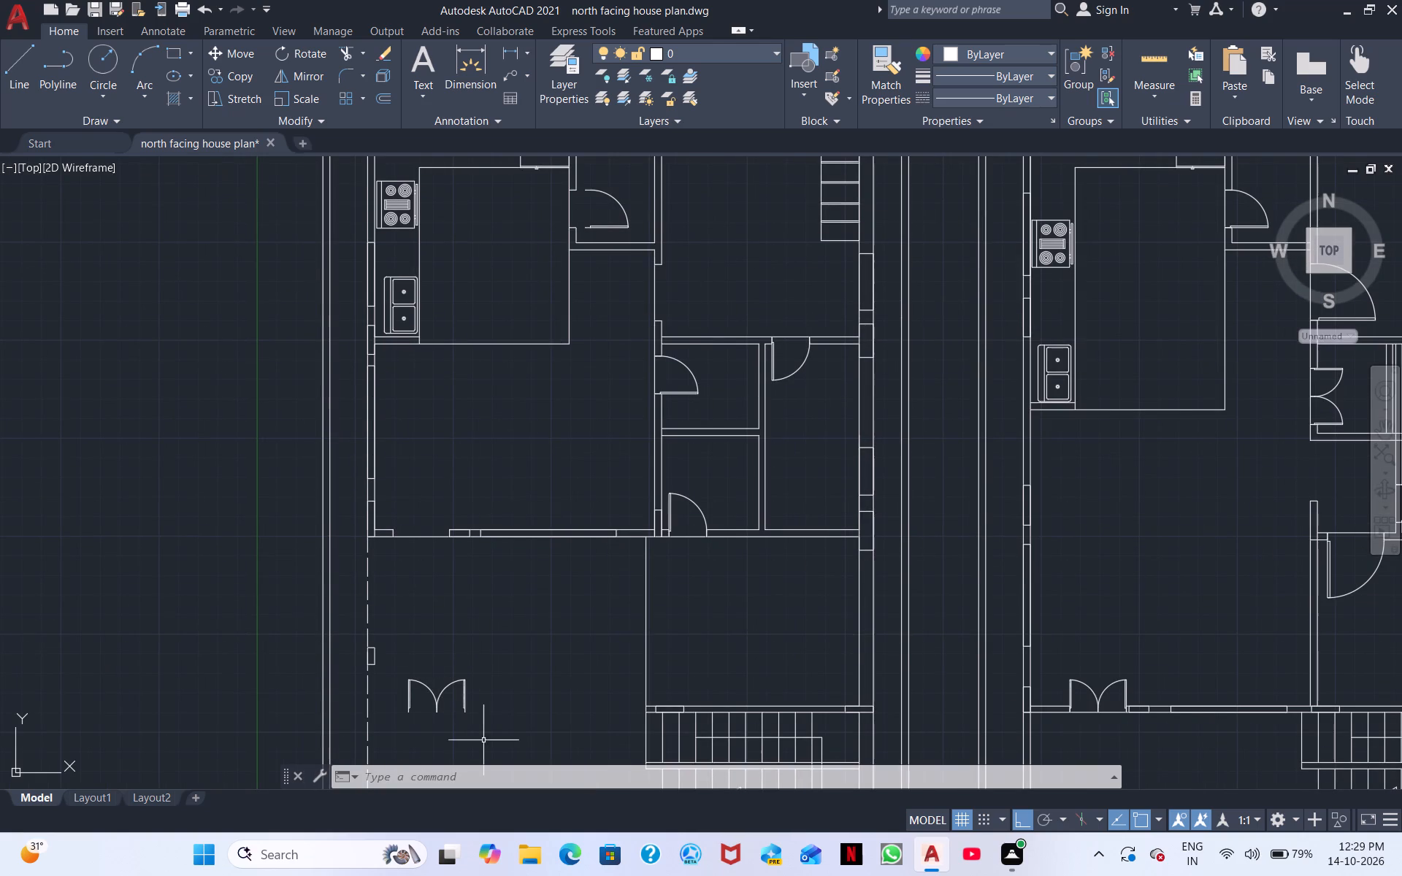
click(489, 734)
click(401, 666)
right_click(401, 666)
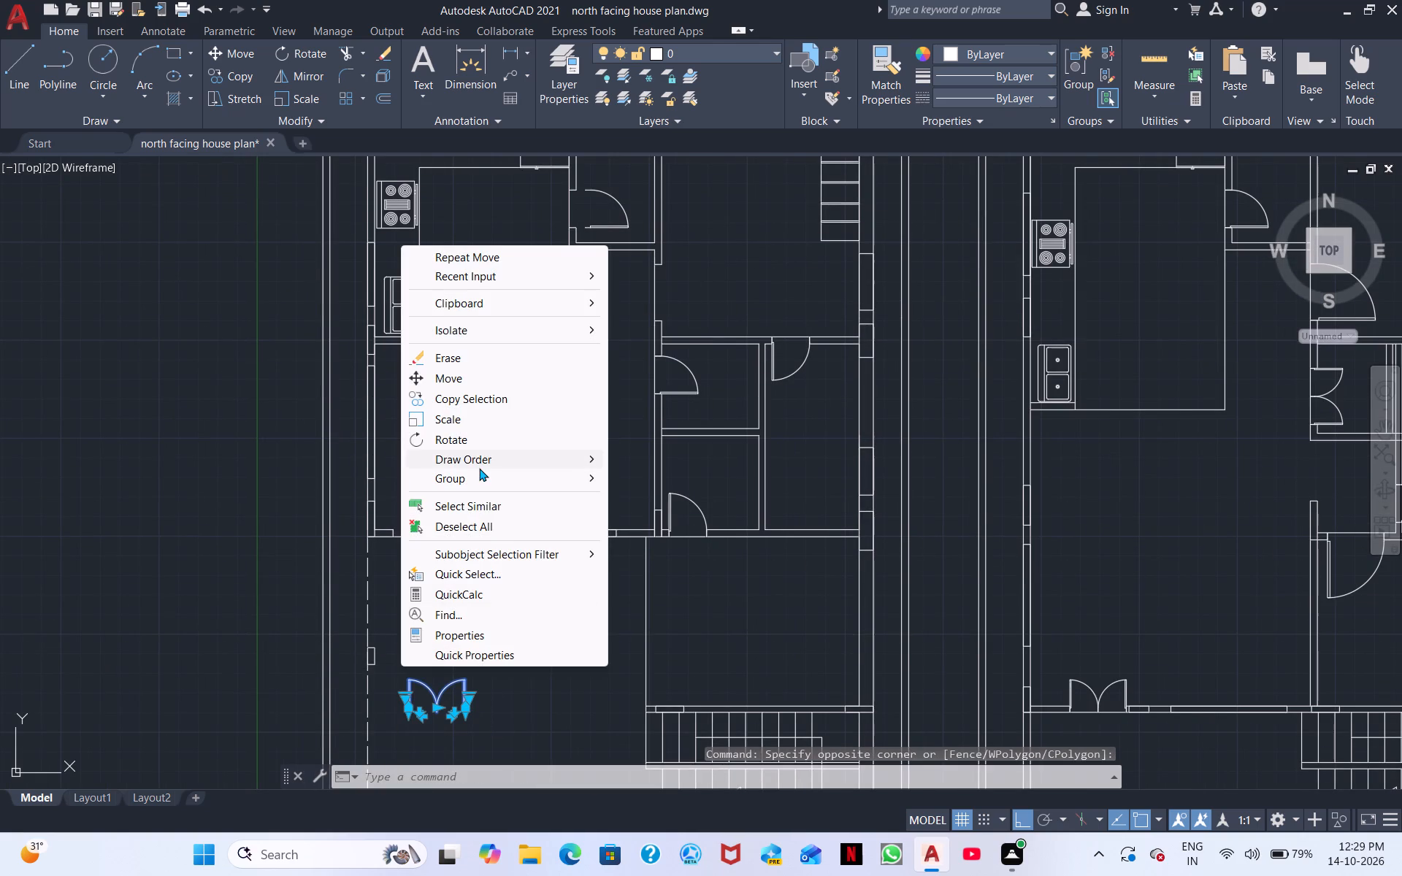
click(442, 372)
scroll(440, 685, up, 2)
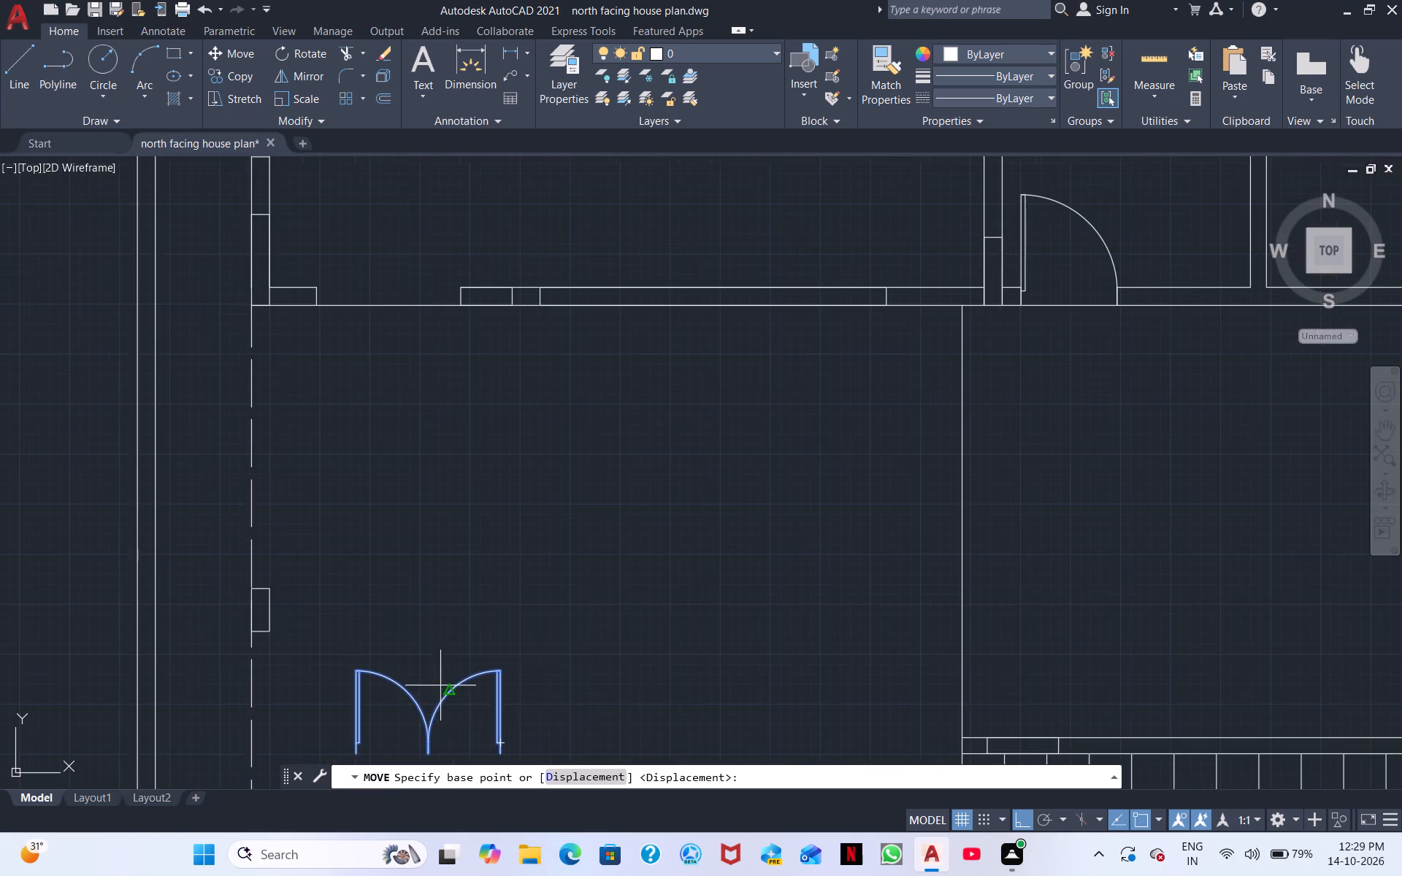
middle_drag(414, 692, 565, 586)
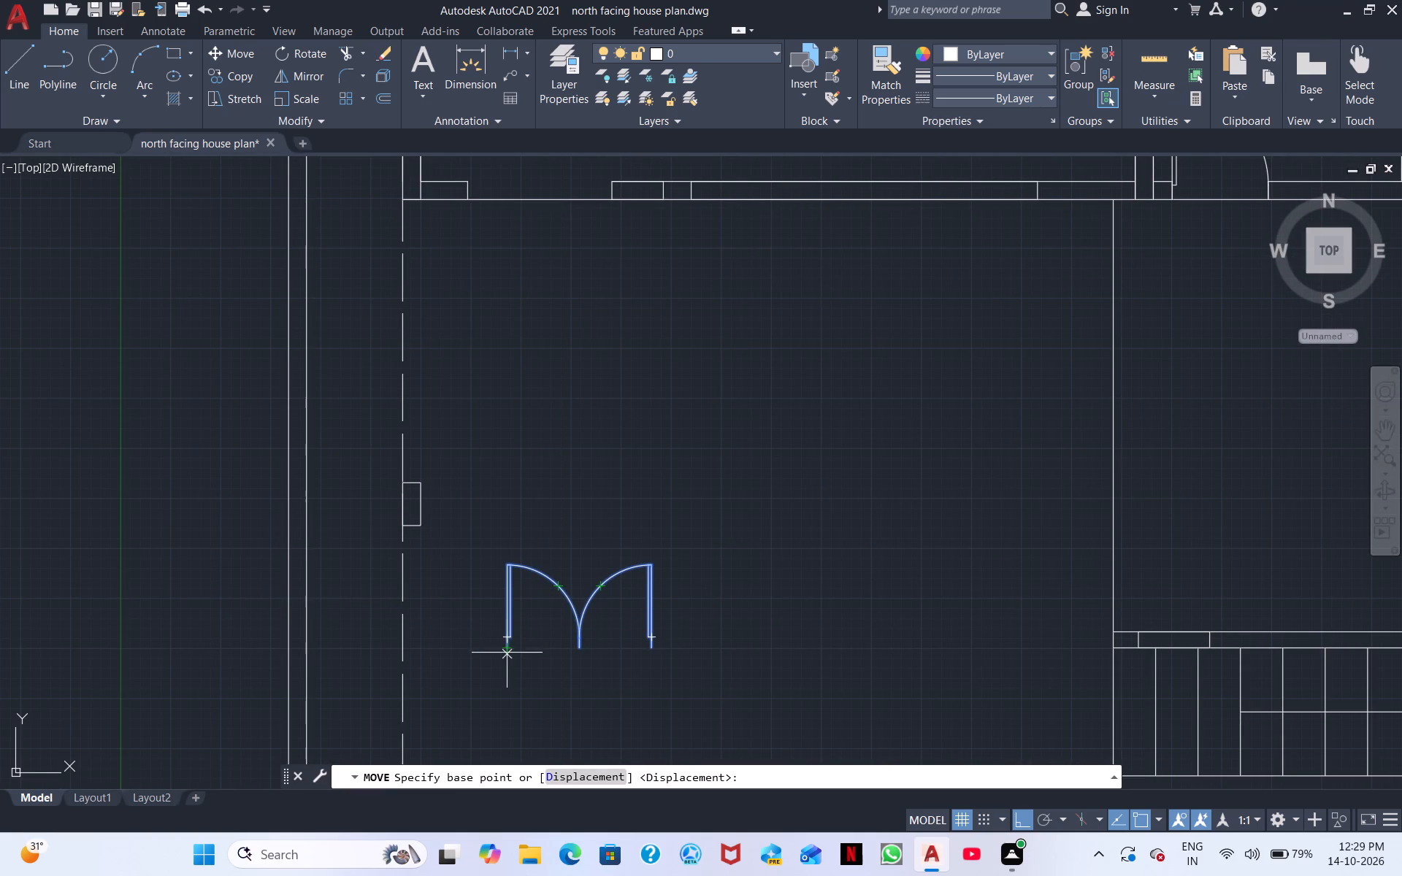
click(507, 650)
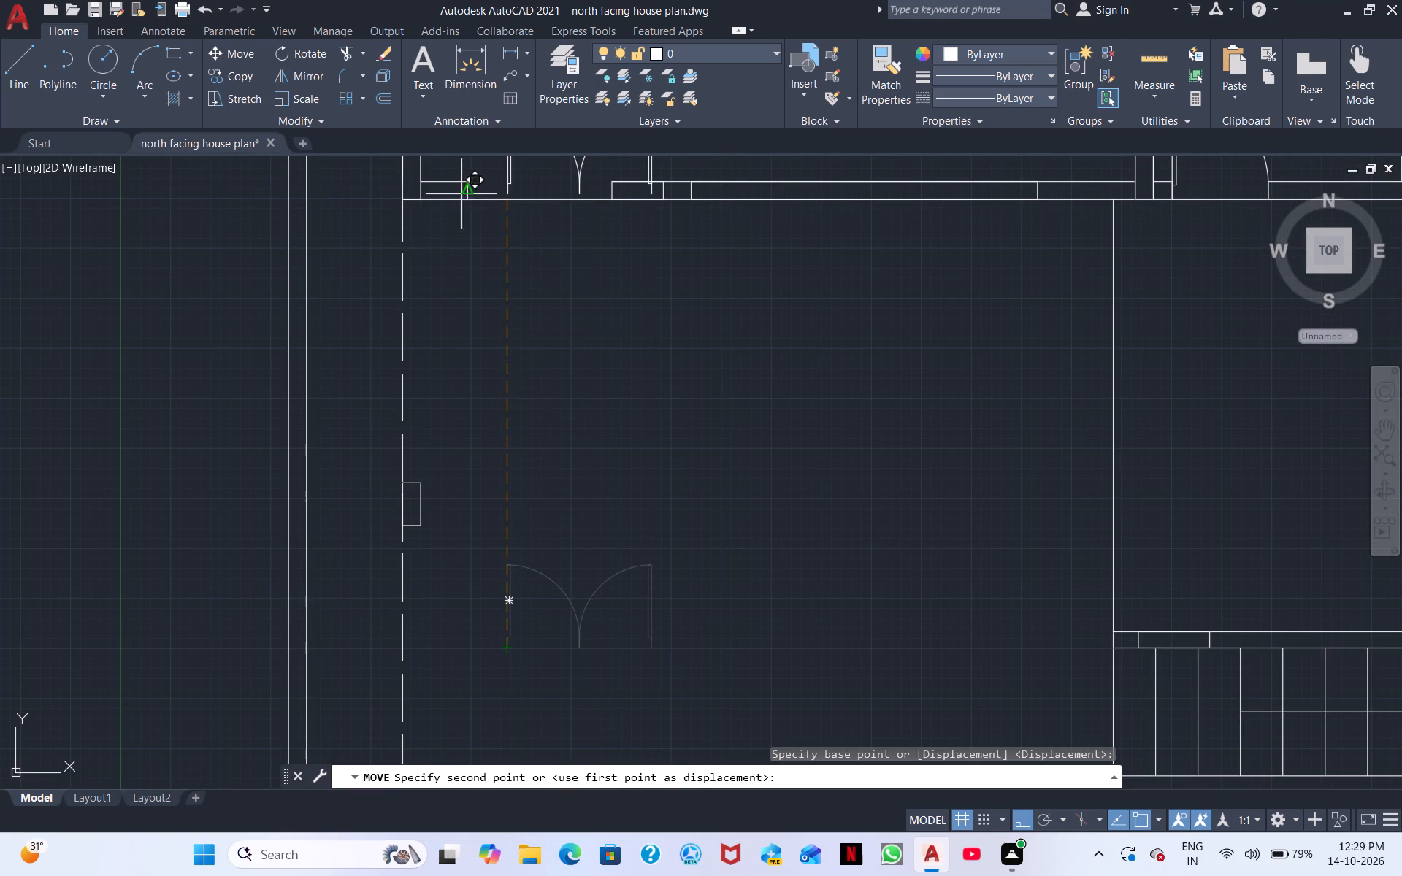
scroll(466, 196, up, 3)
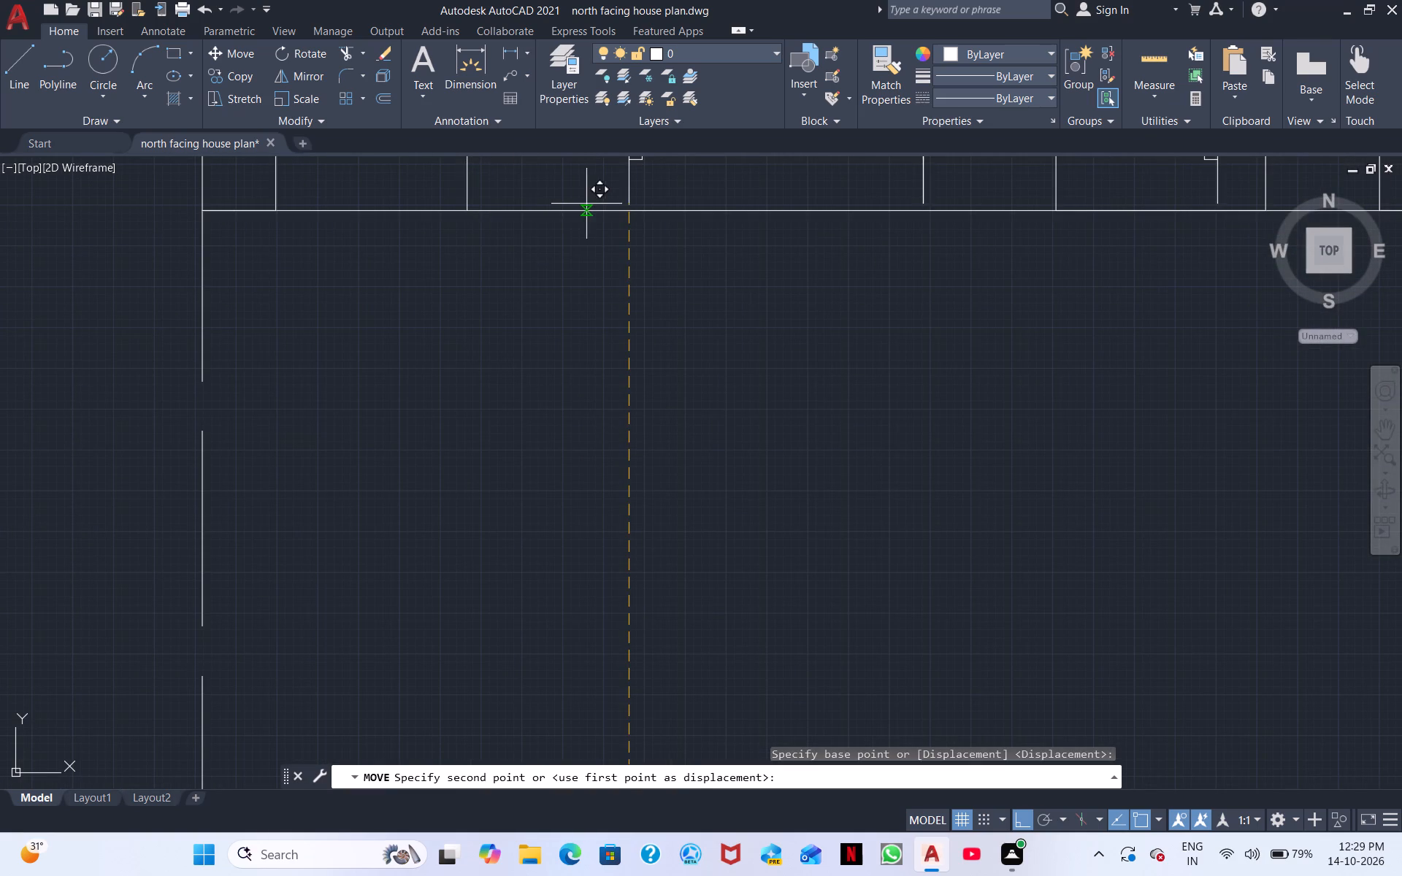
scroll(502, 246, down, 1)
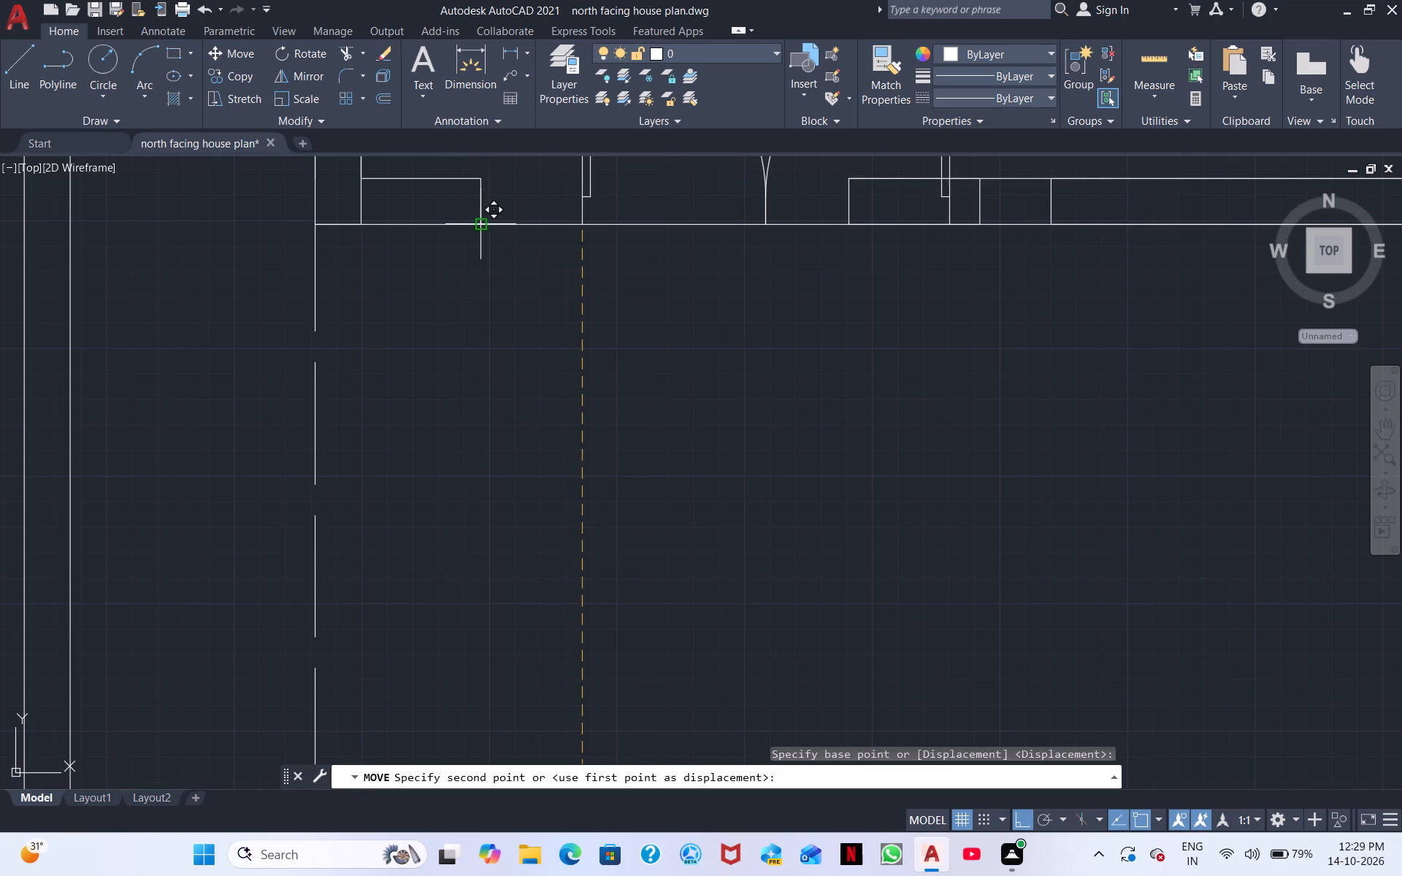
click(480, 221)
Move the single door in the small room east of the kitchen from its hinge-end corner to the opening's south jamb, at the wall's west face.
scroll(492, 240, down, 1)
middle_drag(705, 289, 413, 698)
scroll(544, 539, down, 1)
middle_drag(616, 442, 507, 616)
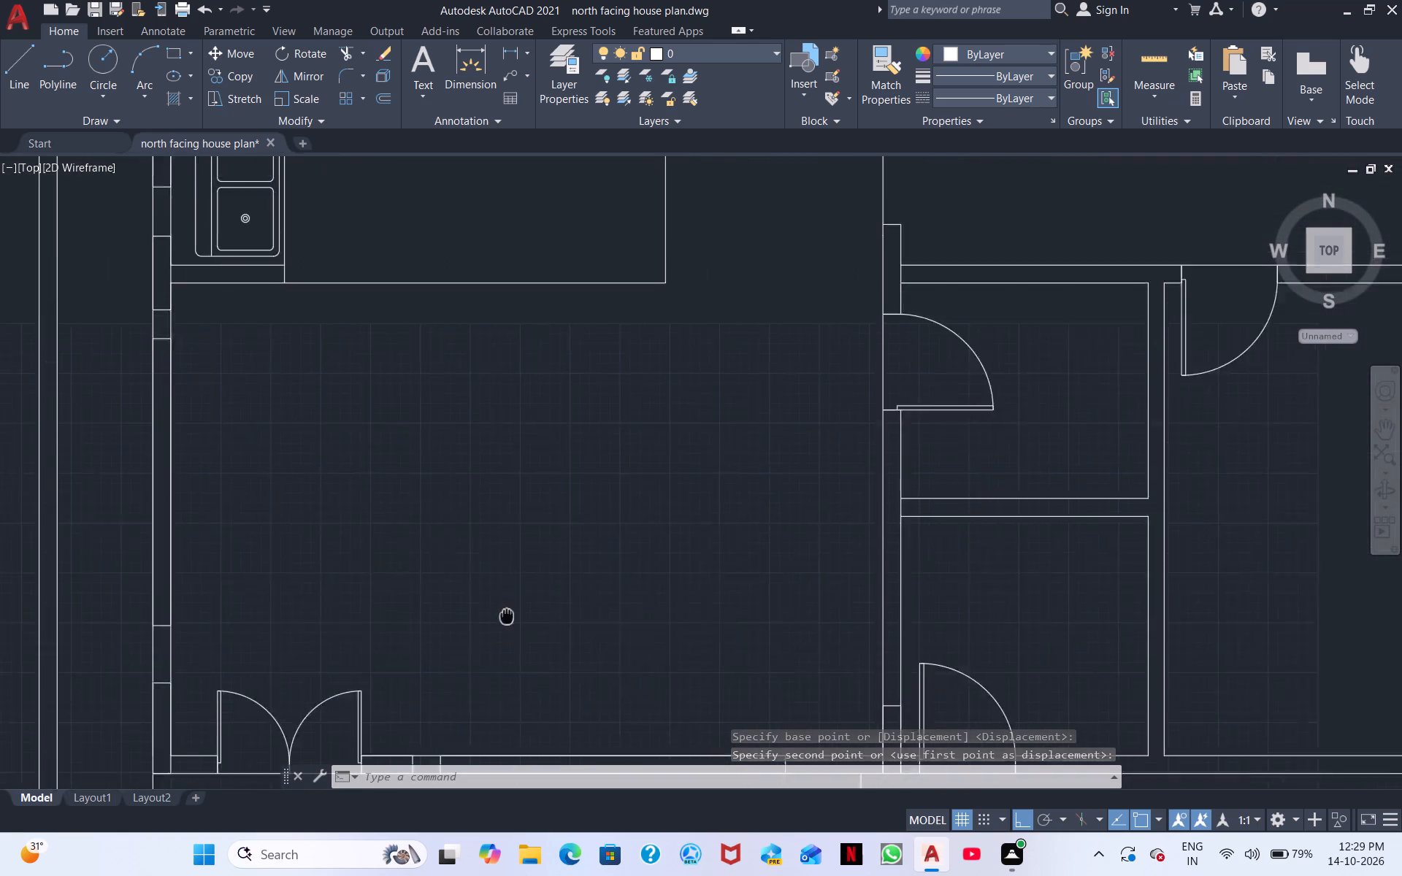
middle_drag(507, 616, 491, 637)
middle_drag(521, 512, 502, 629)
scroll(481, 539, down, 2)
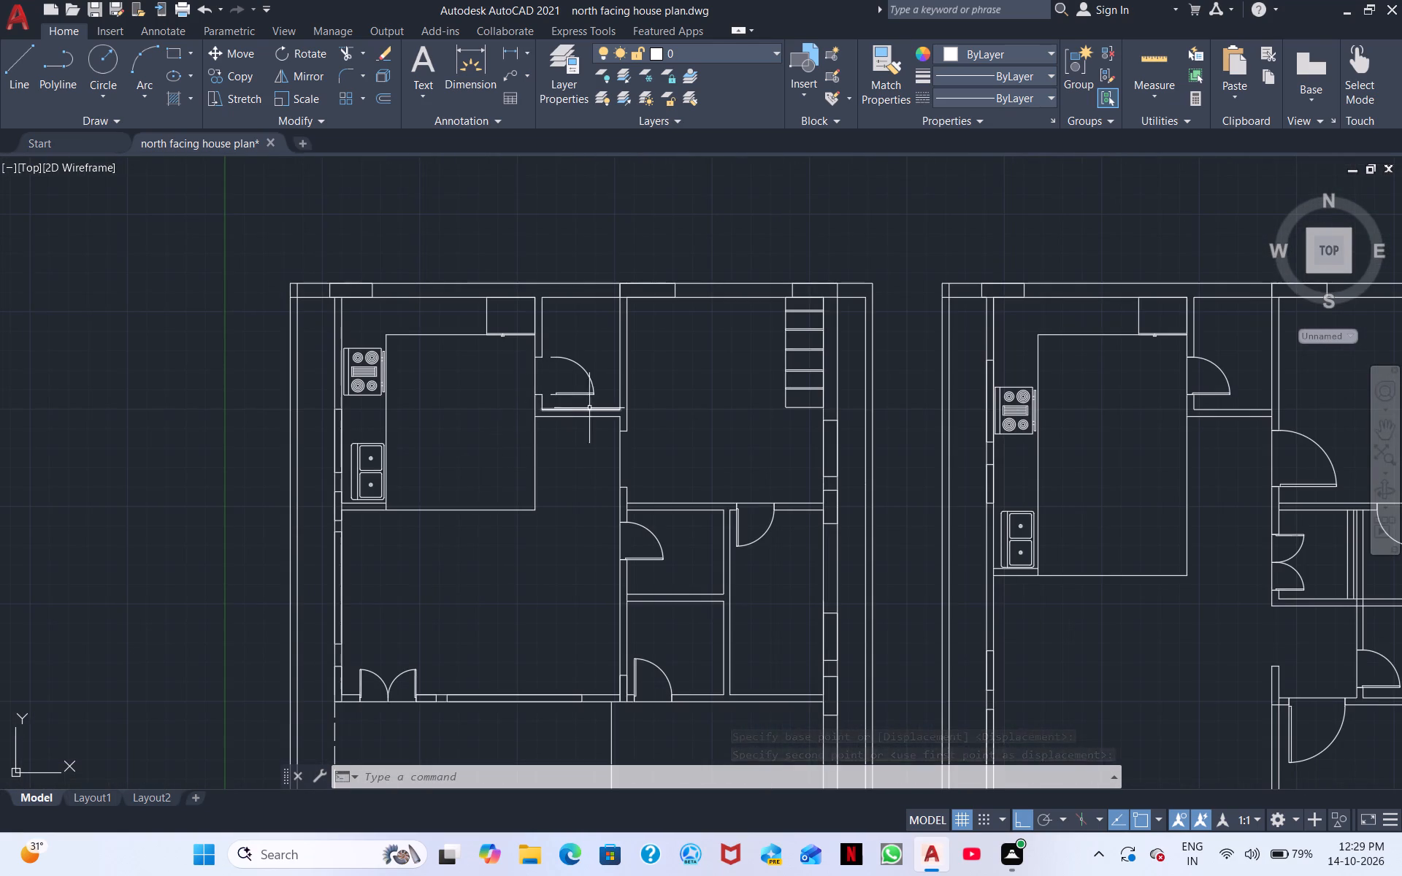
drag(590, 393, 581, 383)
right_click(572, 375)
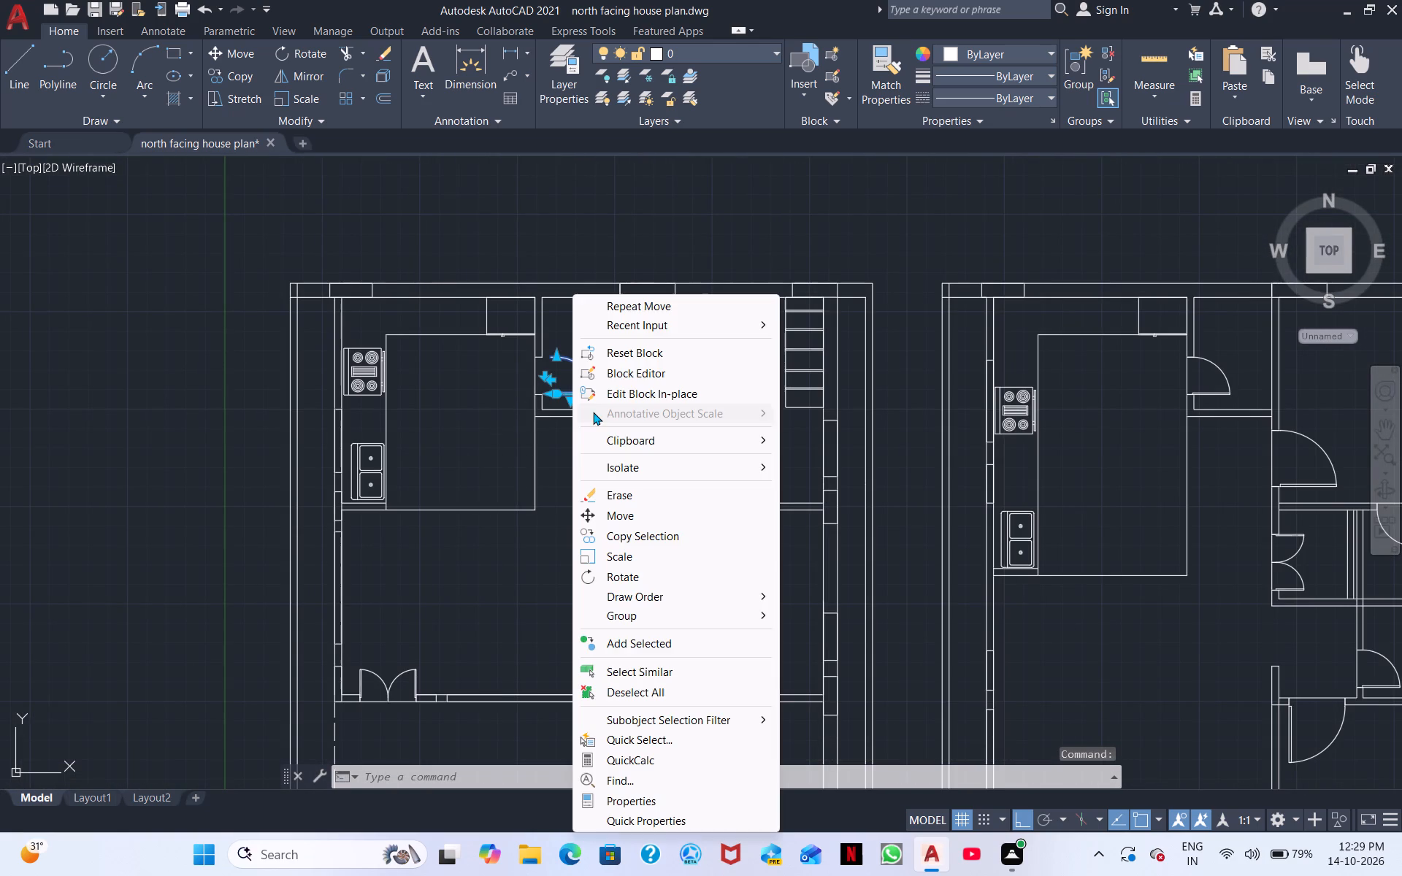
click(614, 520)
scroll(540, 431, up, 3)
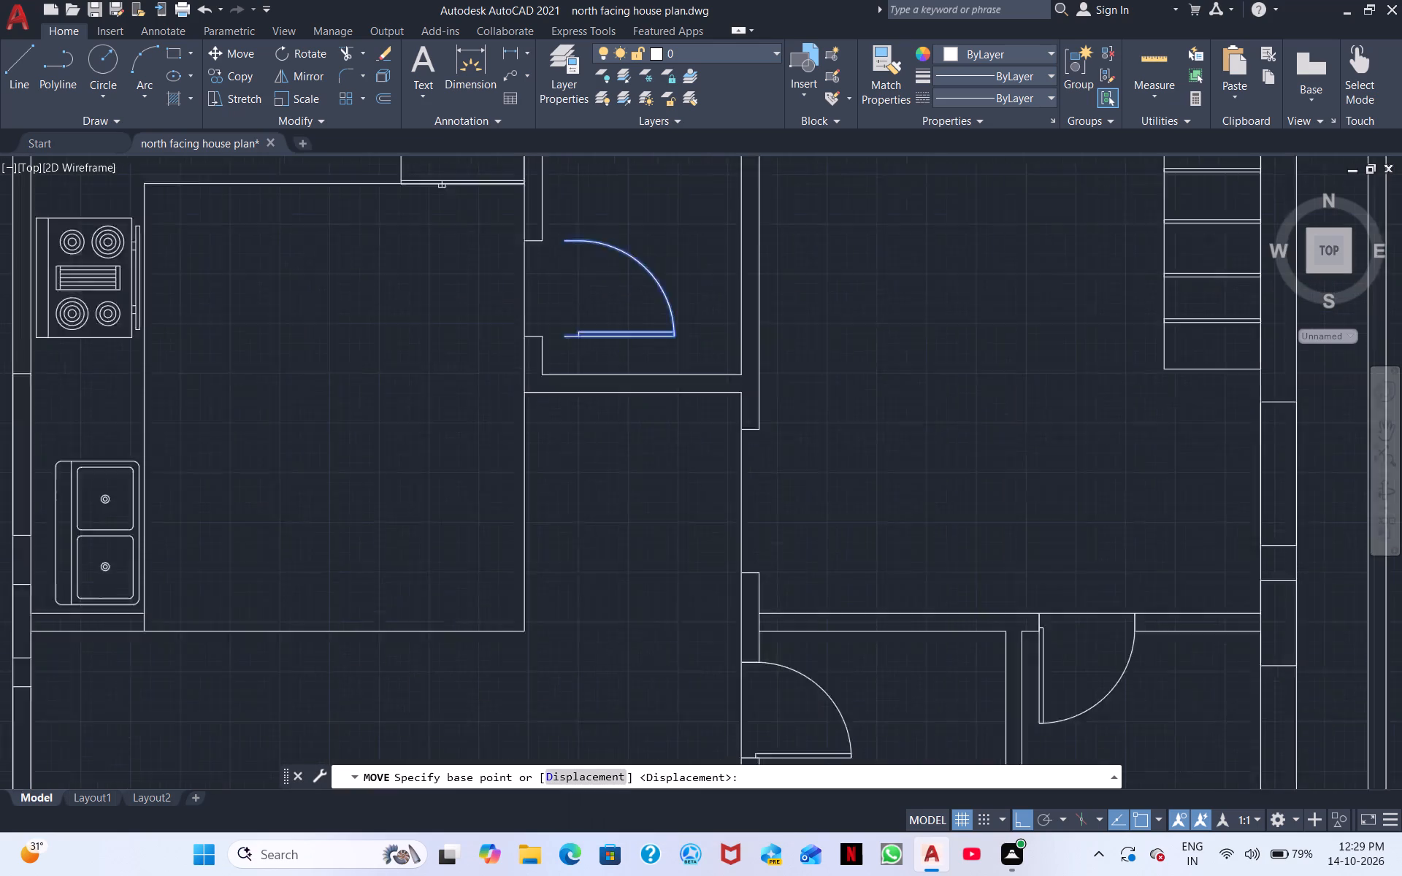
click(581, 276)
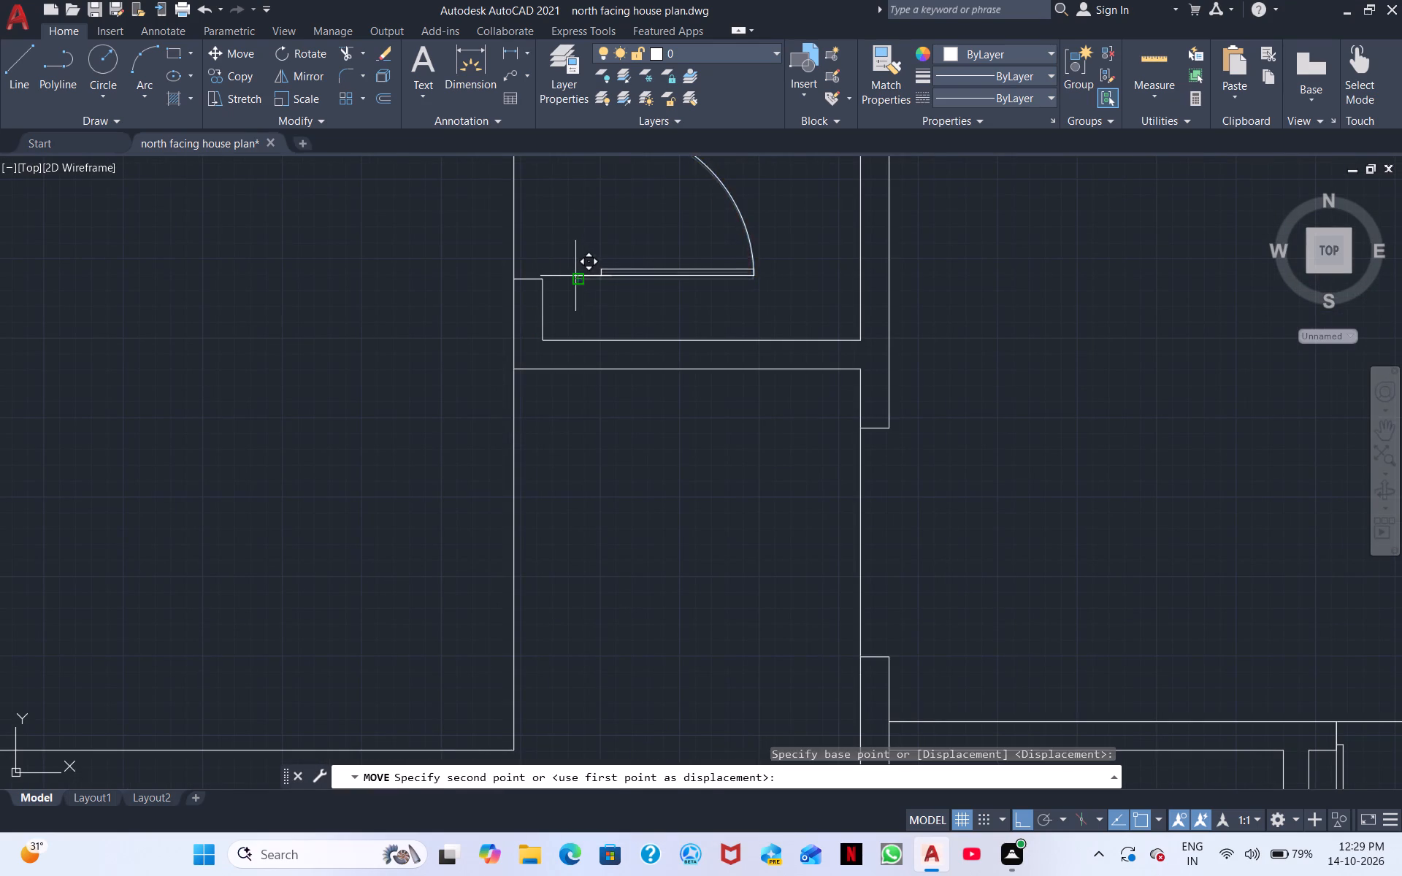
click(519, 279)
Examine the fit of the door beside the kitchen at its north jamb, and check the west plan's remaining openings down to the staircase.
scroll(579, 299, down, 1)
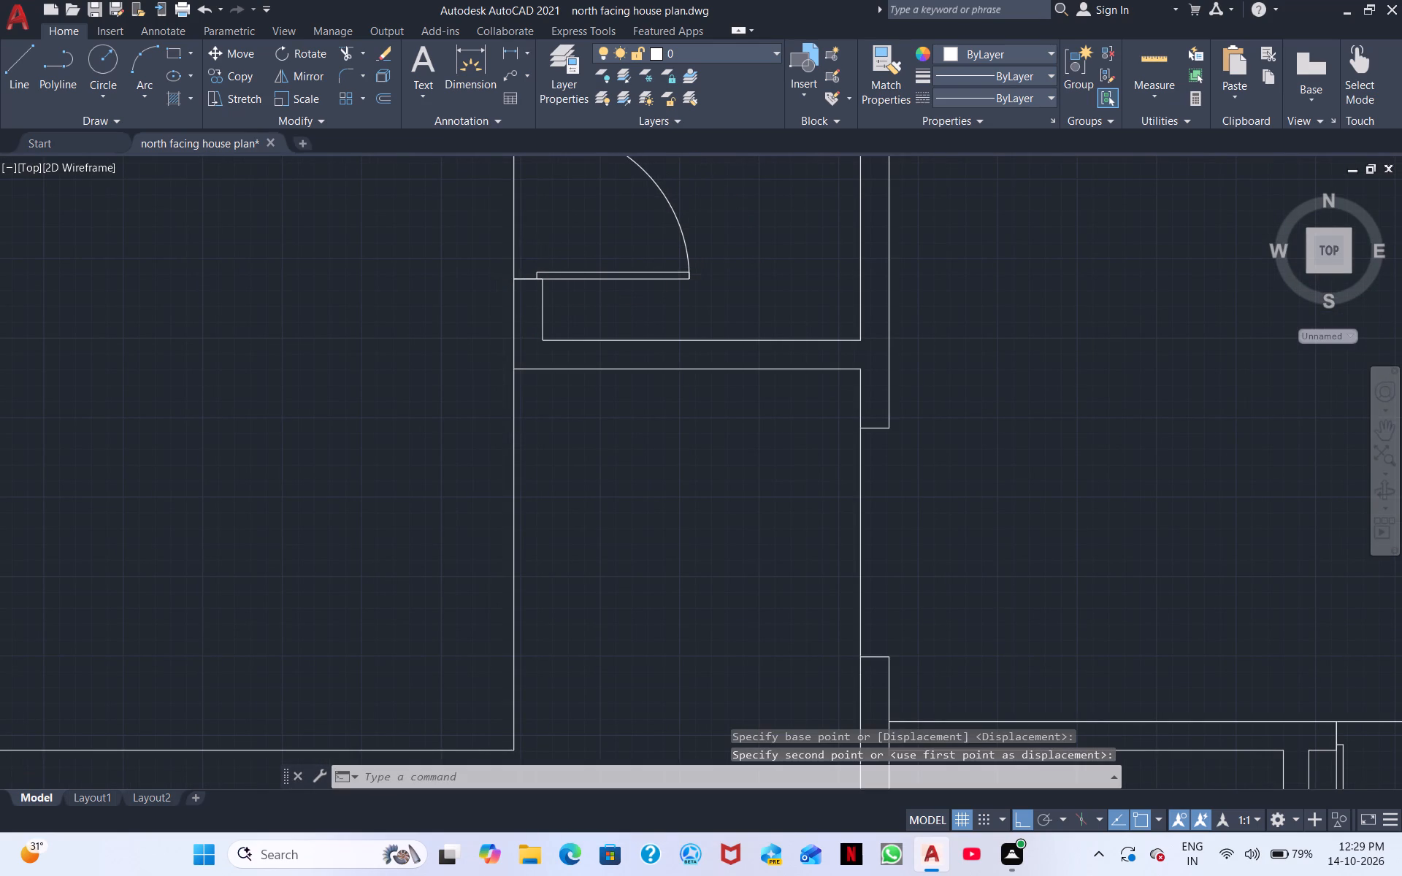
scroll(579, 299, up, 1)
middle_drag(566, 277, 491, 704)
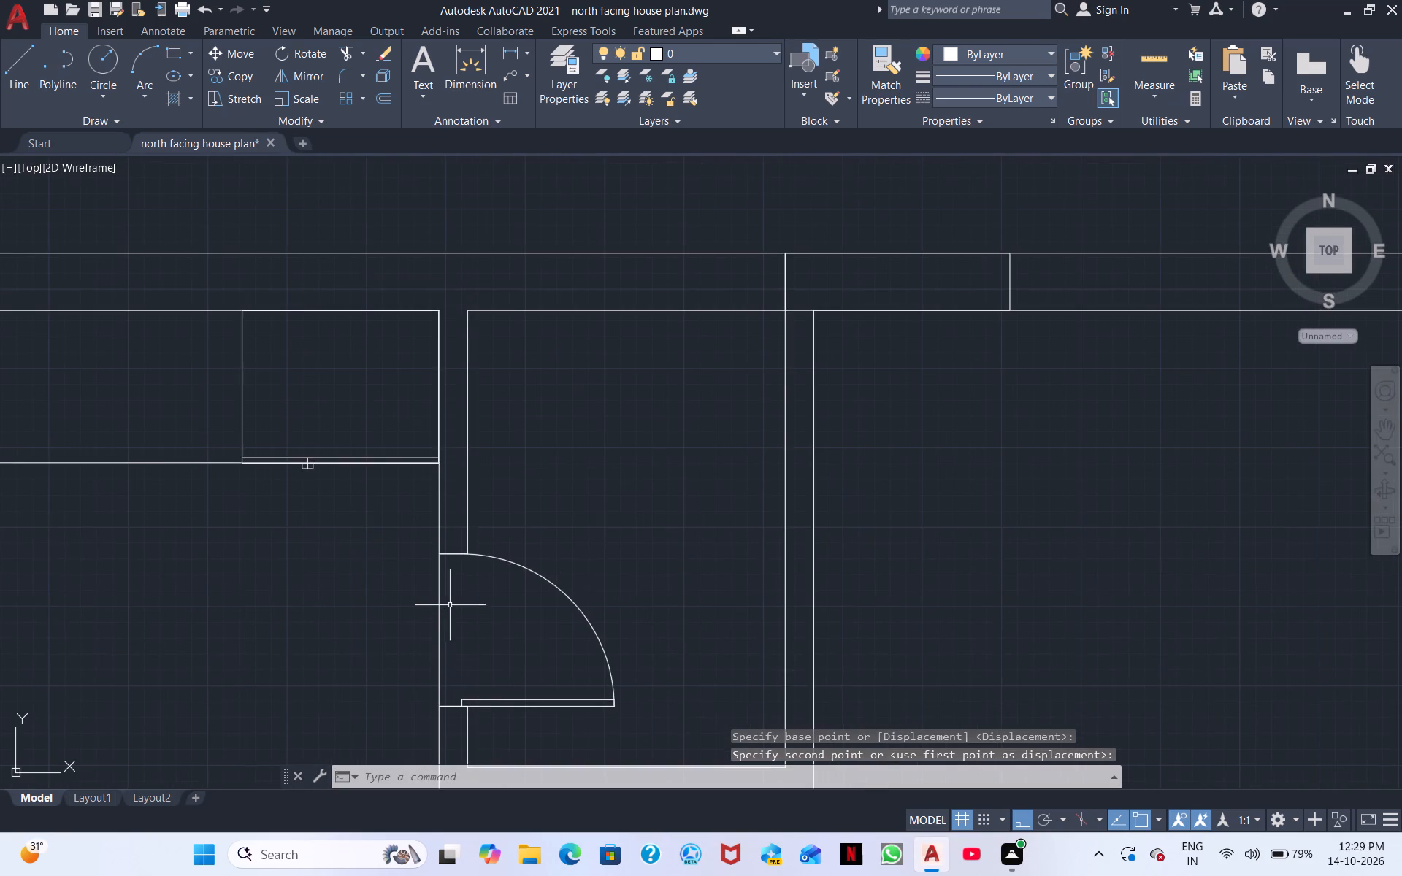
scroll(450, 605, up, 6)
middle_drag(462, 591, 432, 875)
scroll(432, 875, down, 3)
scroll(578, 512, down, 2)
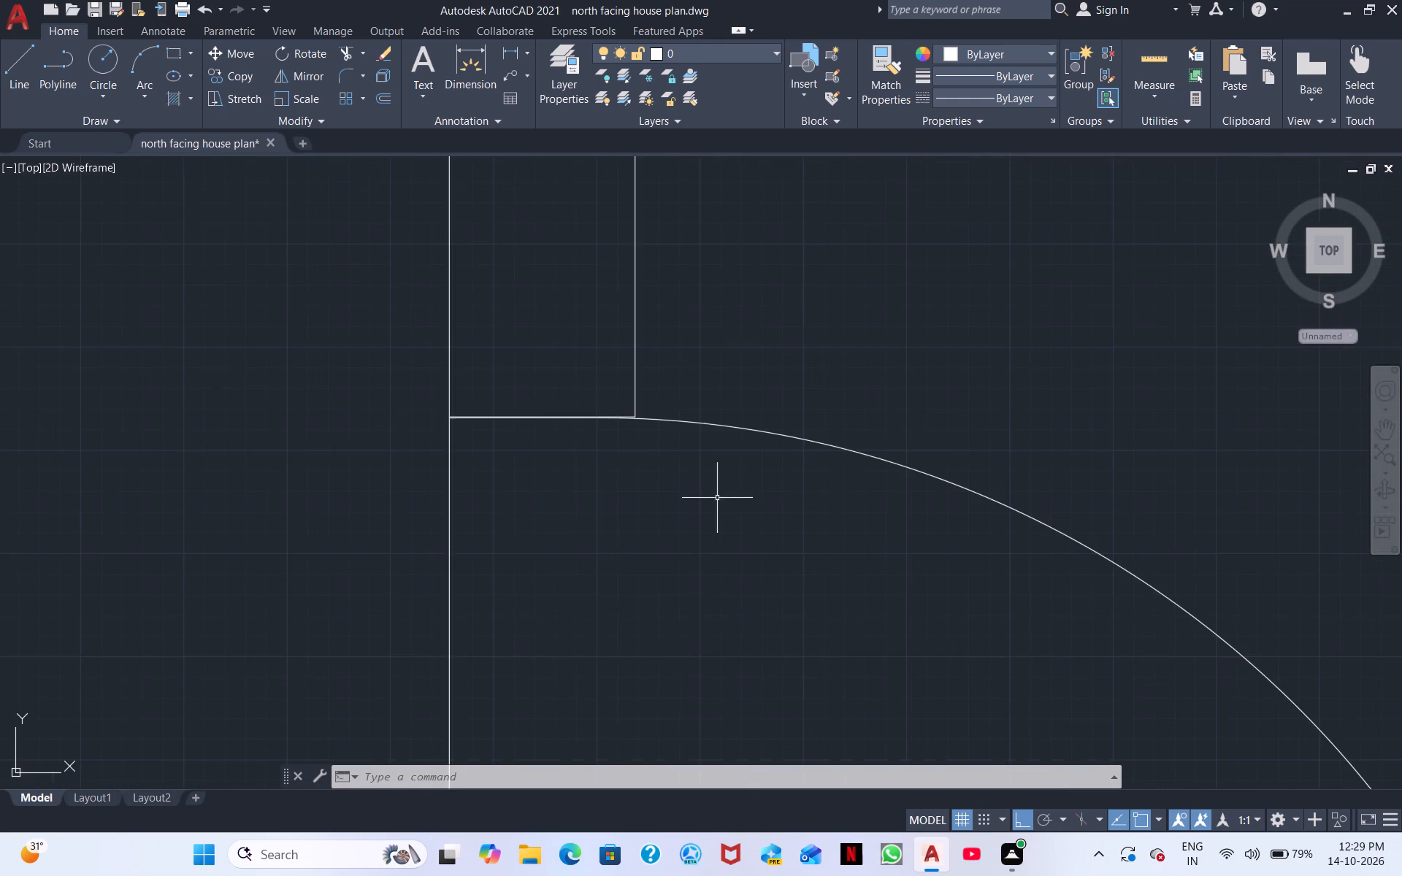
scroll(613, 471, up, 3)
scroll(553, 457, up, 3)
middle_drag(551, 457, 603, 875)
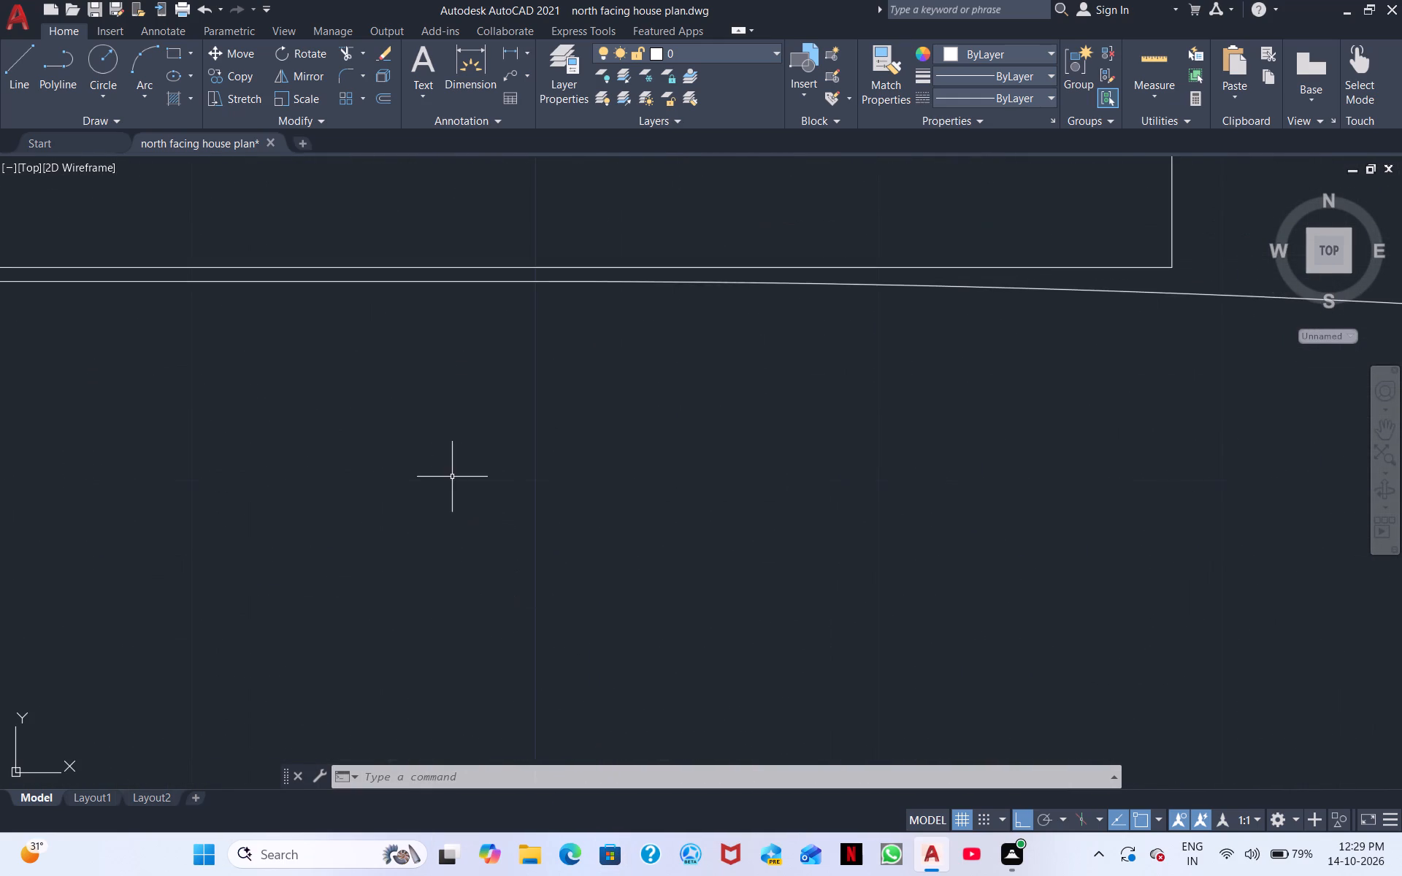
scroll(452, 475, up, 2)
middle_drag(434, 477, 1187, 670)
scroll(1038, 661, down, 2)
scroll(478, 528, down, 2)
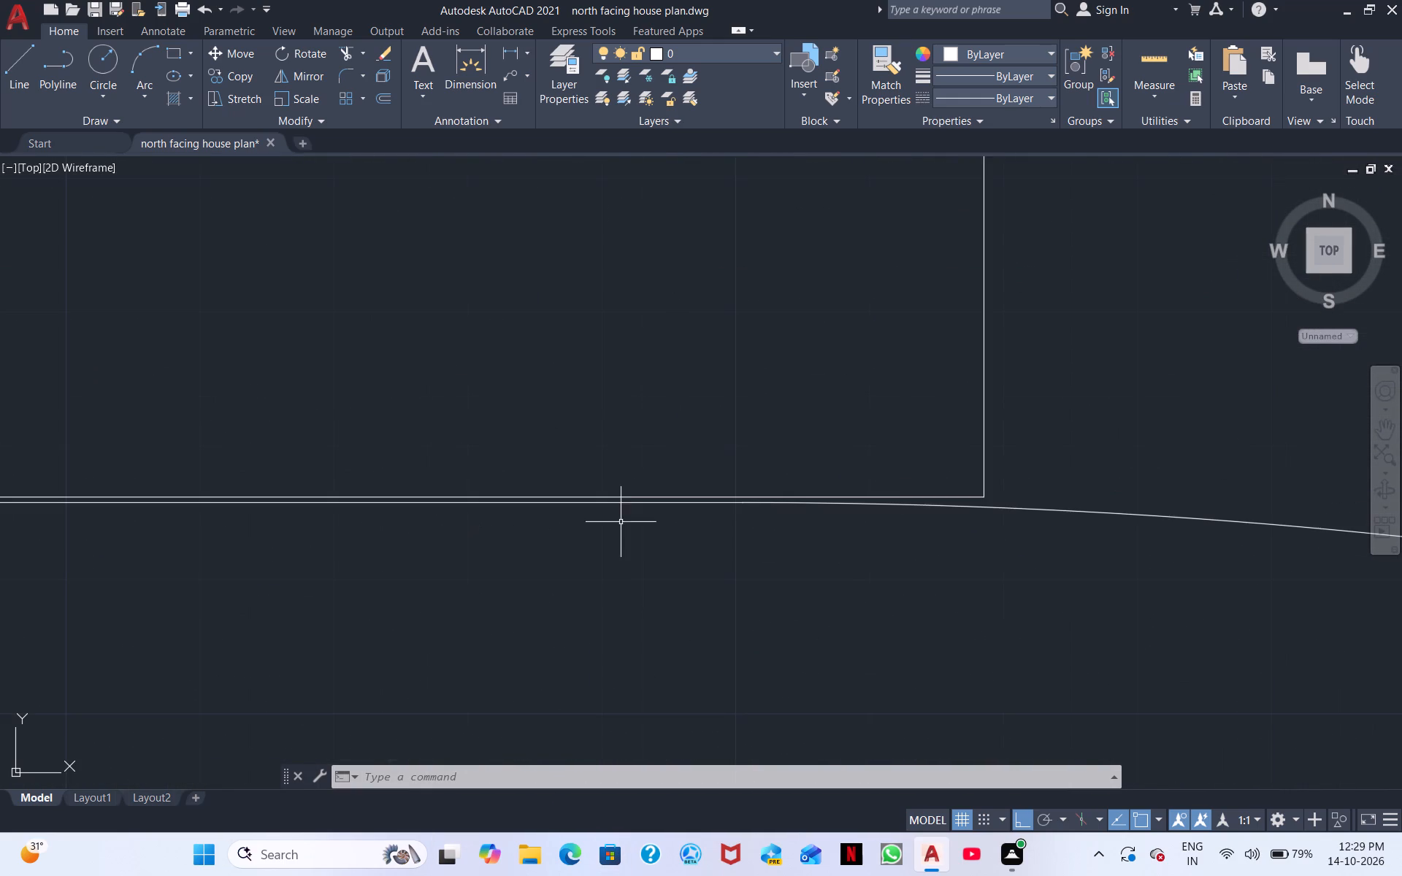
scroll(317, 526, down, 2)
middle_drag(292, 574, 666, 504)
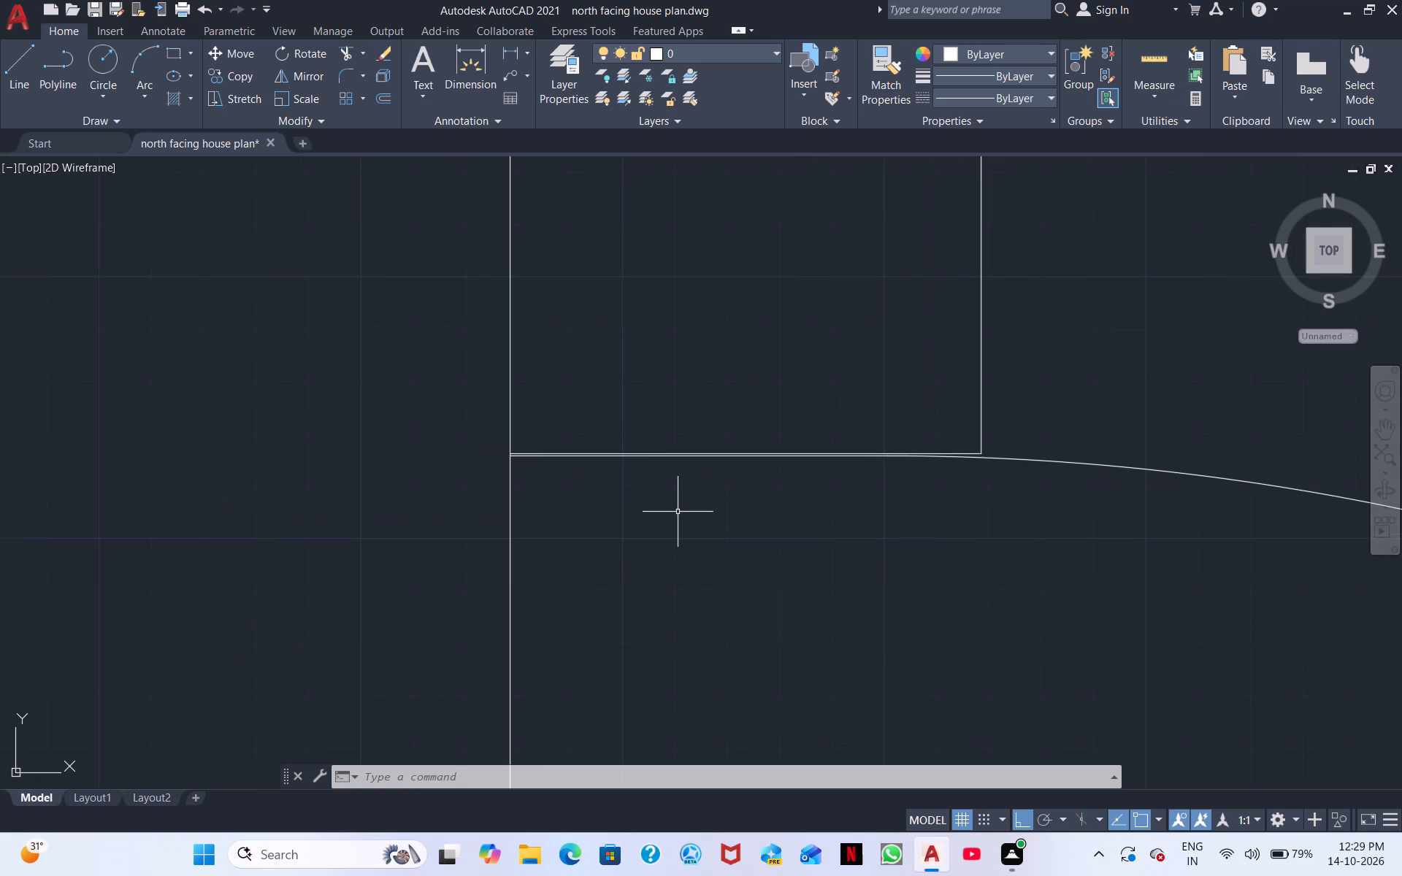
middle_drag(678, 512, 689, 404)
middle_click(675, 472)
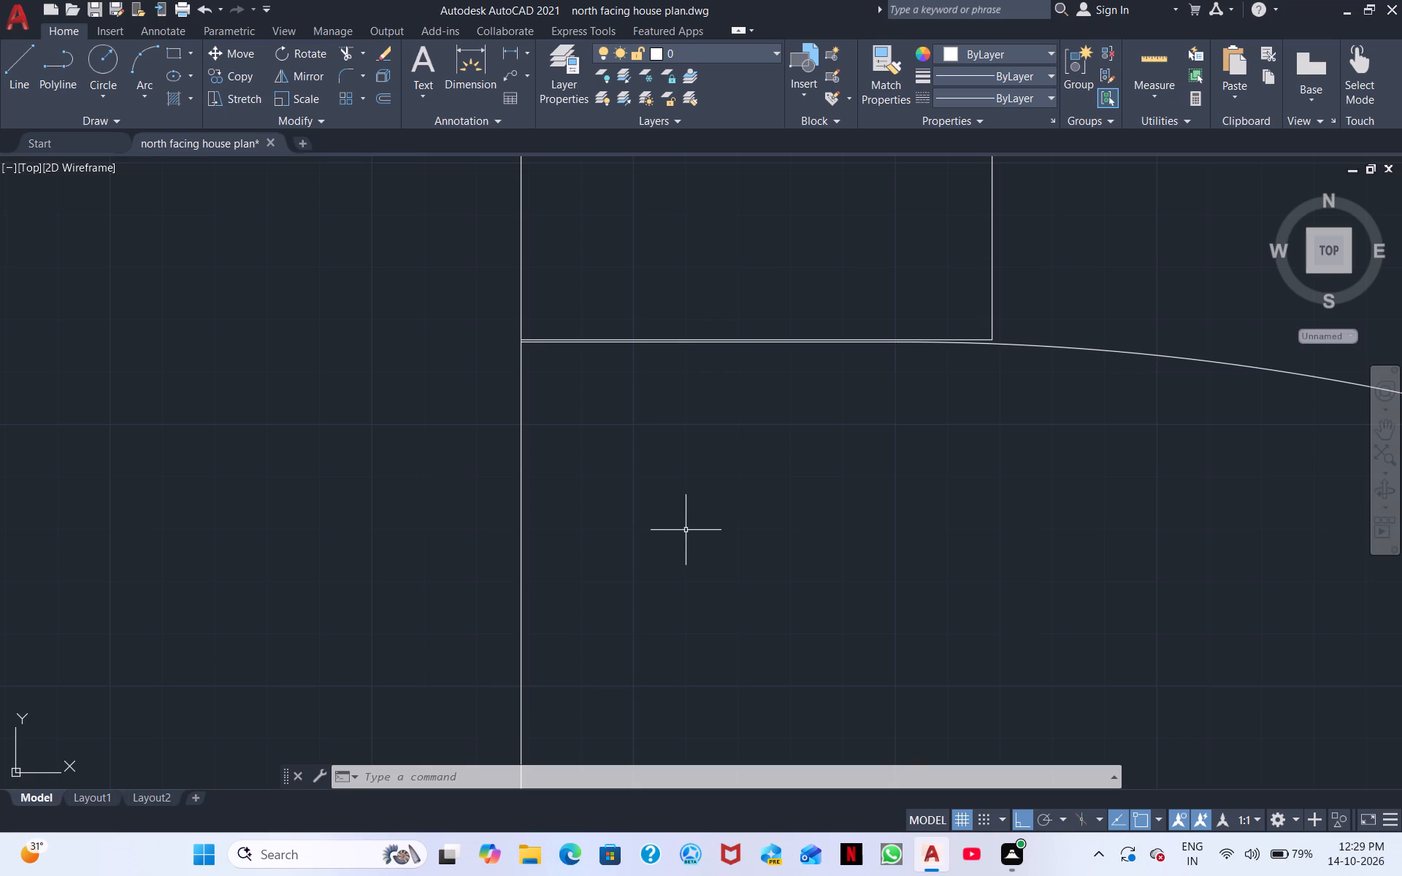
middle_drag(722, 523, 586, 480)
middle_drag(684, 525, 578, 466)
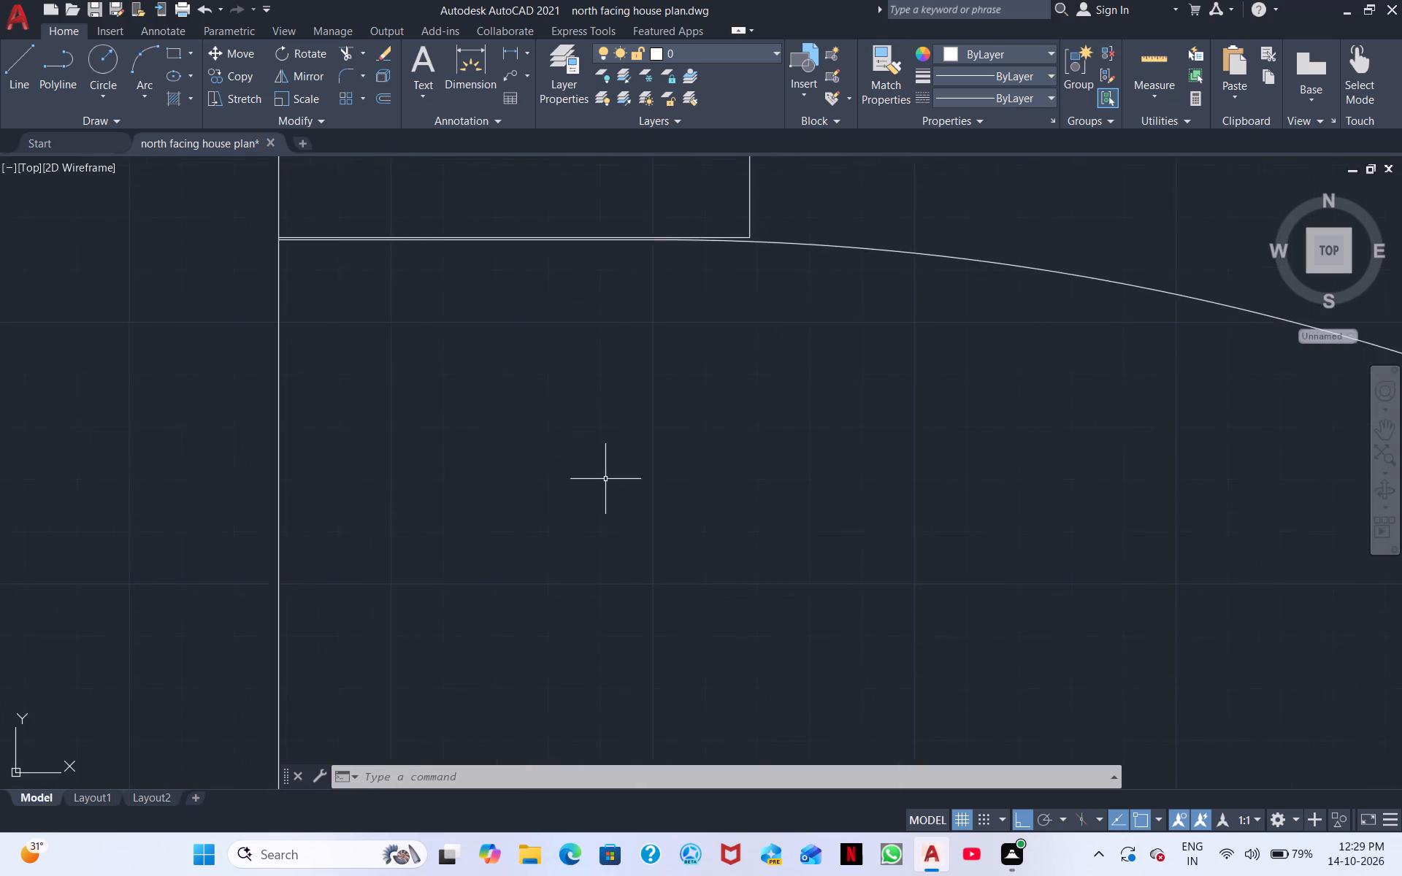
scroll(613, 482, down, 2)
middle_drag(785, 512, 608, 401)
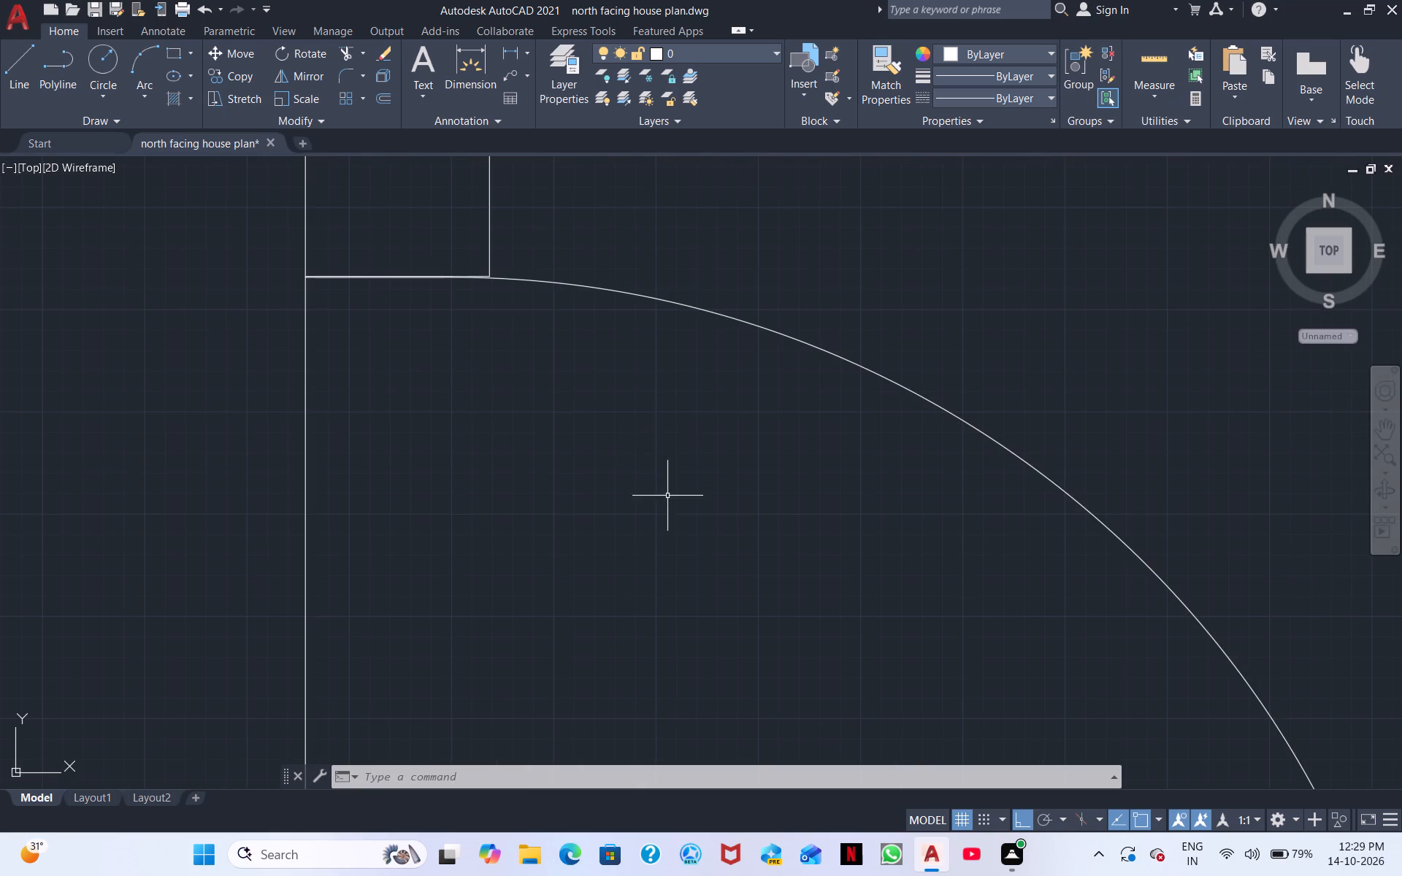
scroll(719, 522, down, 2)
scroll(810, 558, down, 3)
middle_drag(838, 557, 794, 351)
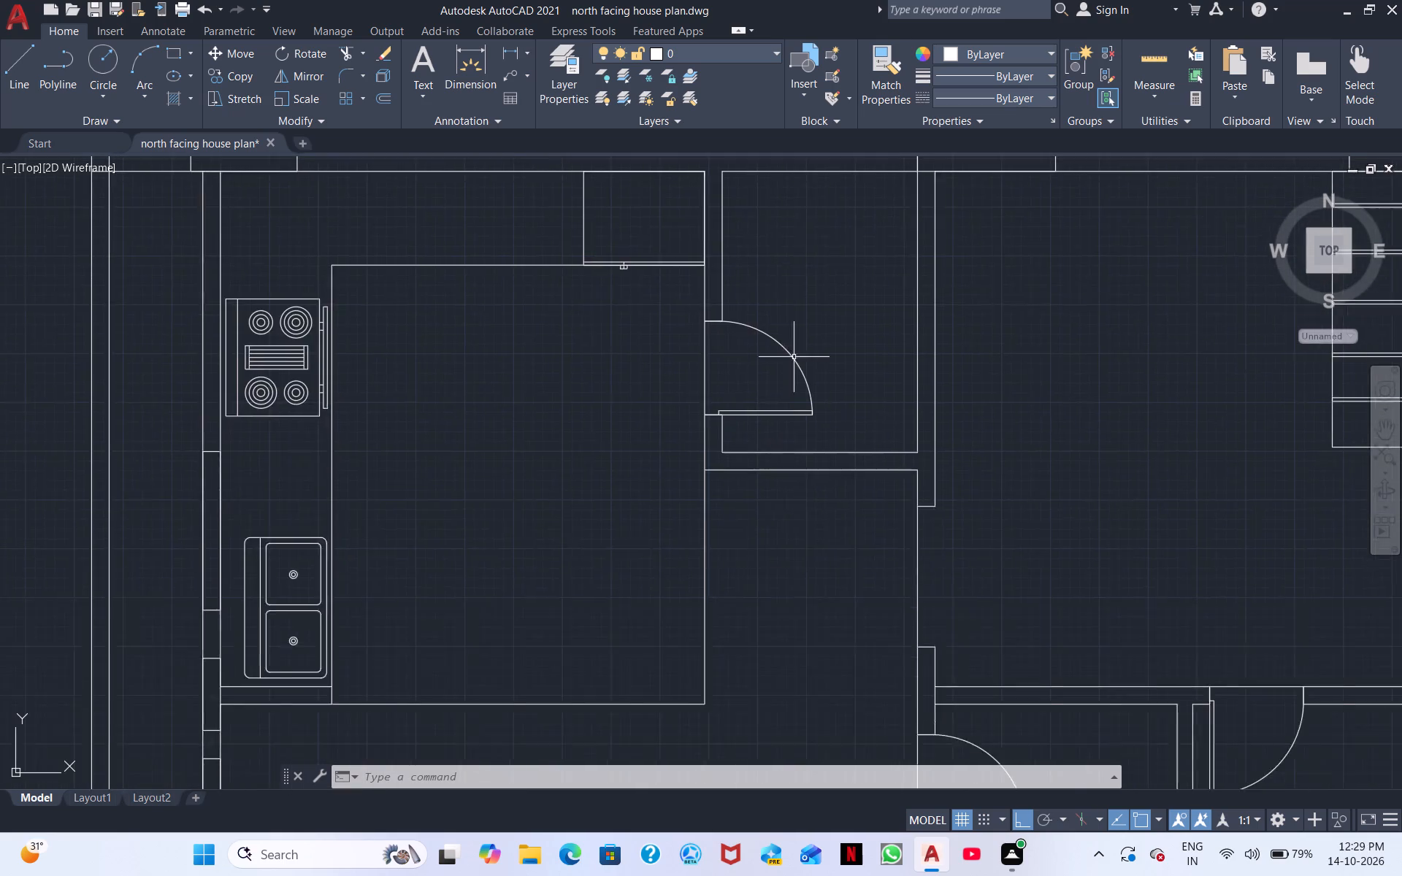
scroll(798, 382, down, 2)
middle_drag(933, 467, 774, 342)
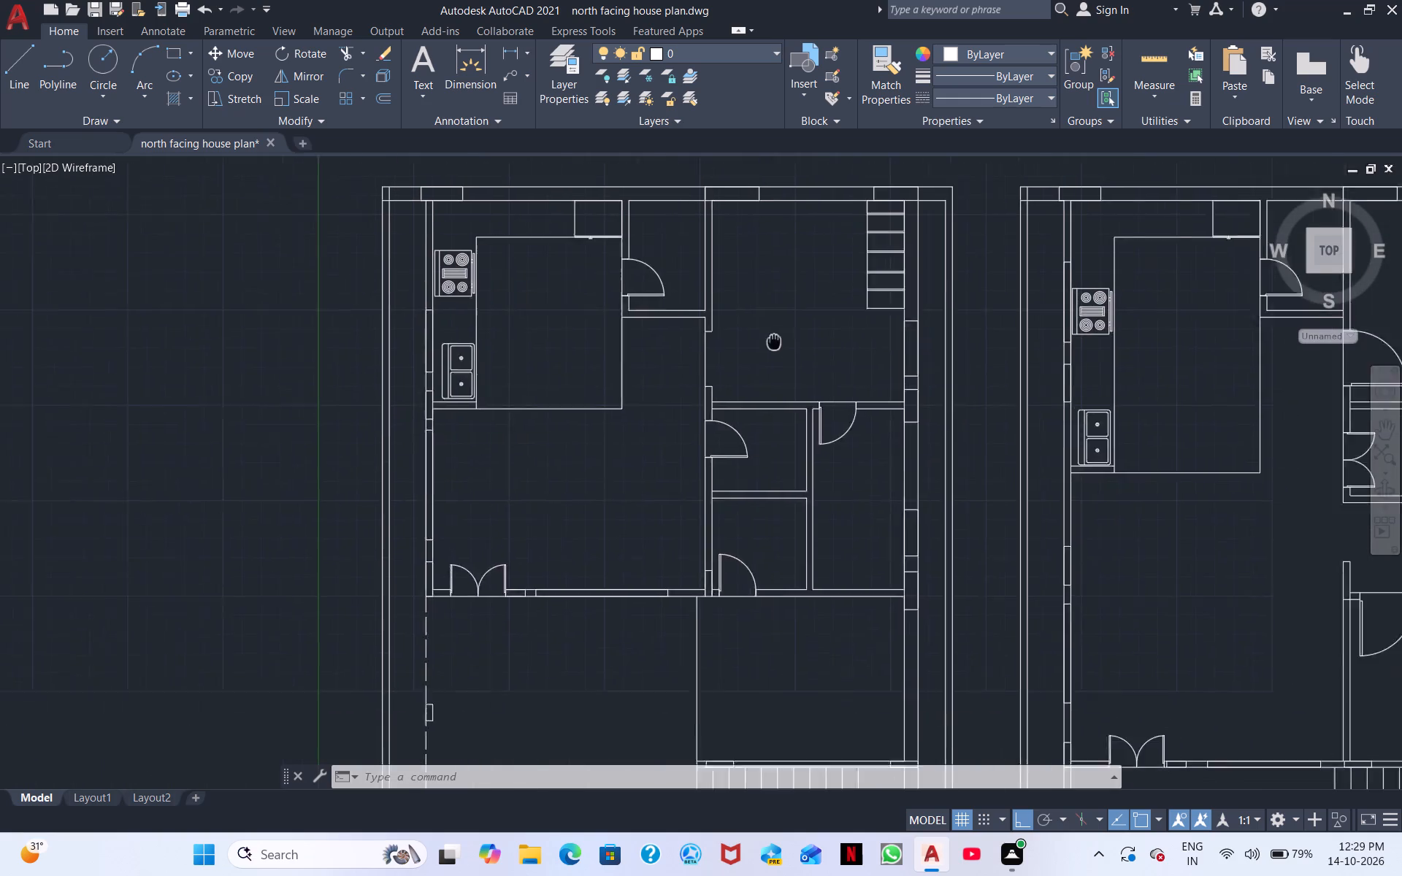
middle_drag(774, 342, 748, 326)
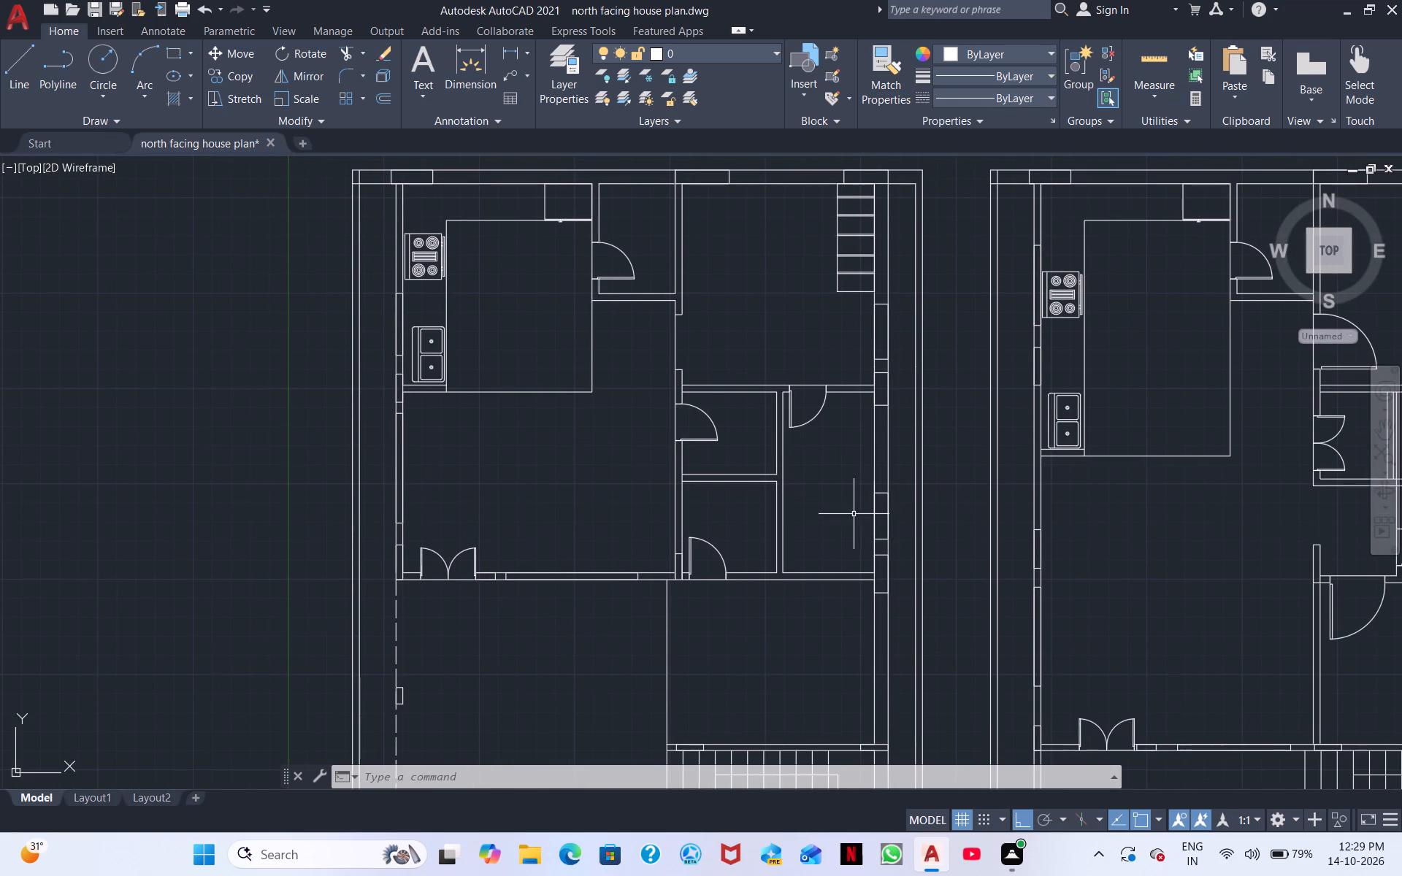
middle_drag(710, 612, 788, 444)
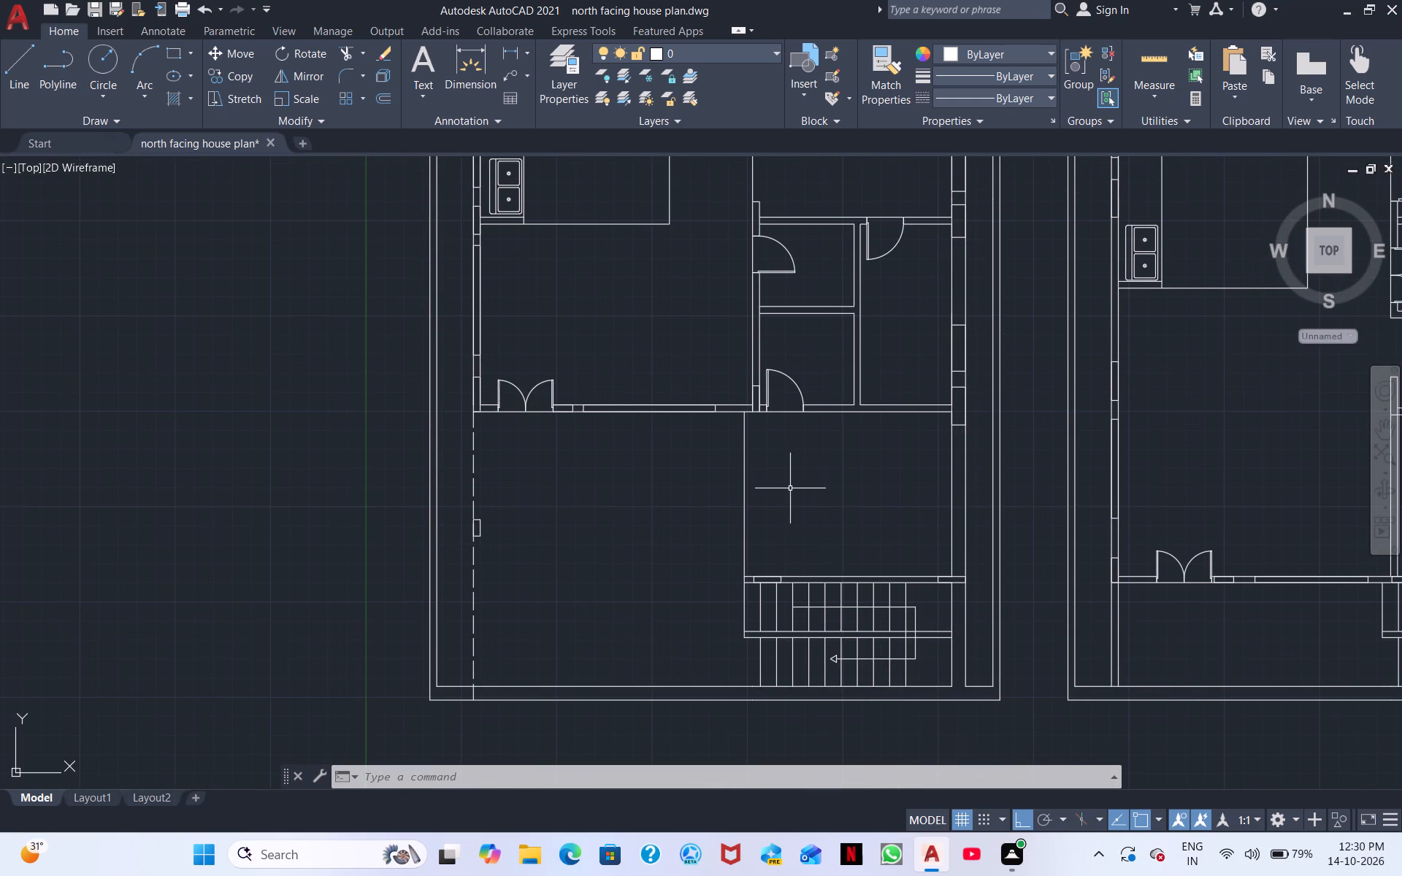
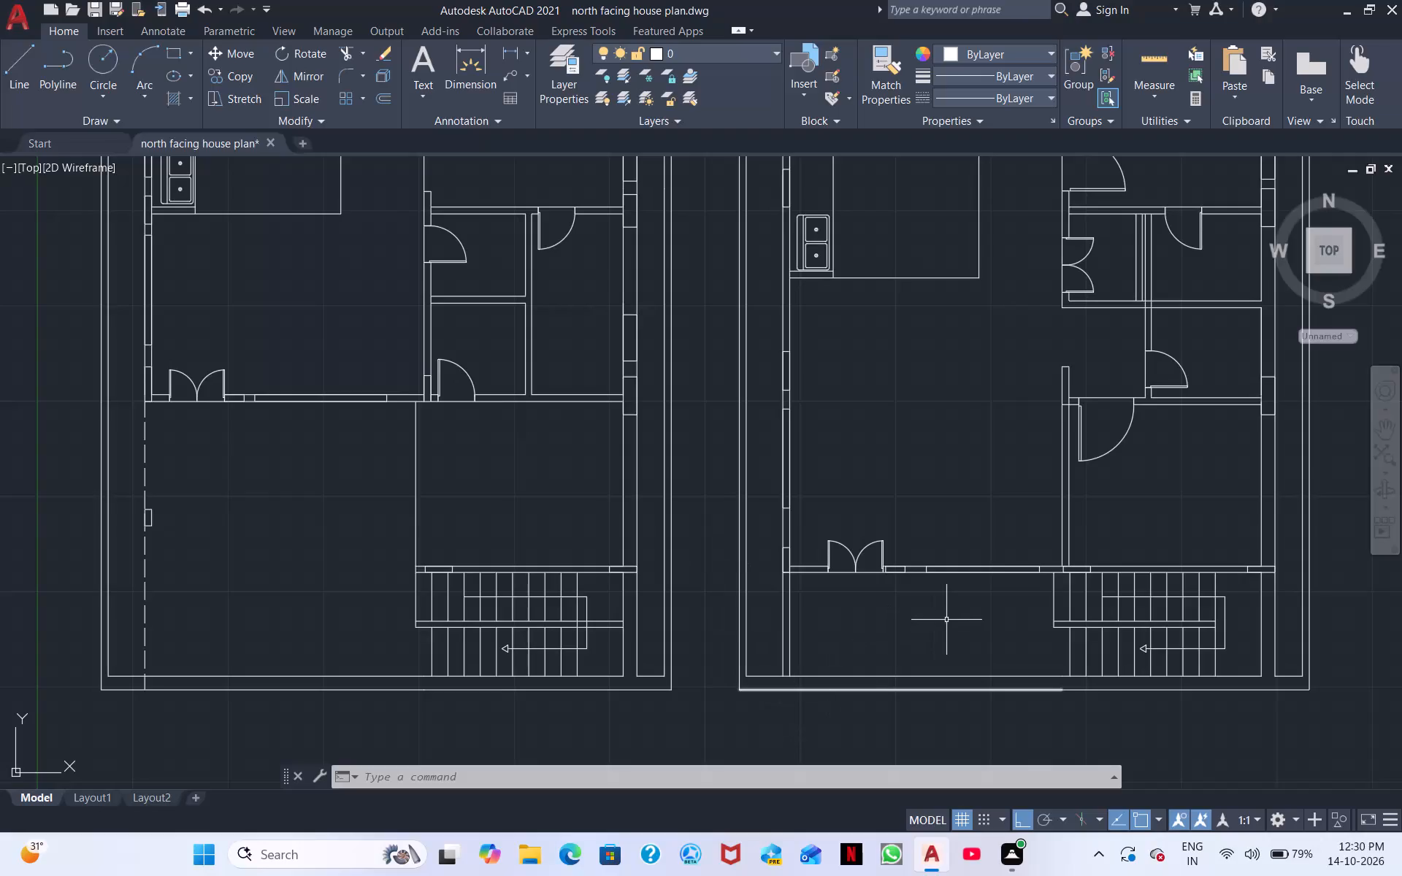
Trim the wall line at the double door opening of the small middle room in the east plan.
middle_drag(1058, 542, 849, 547)
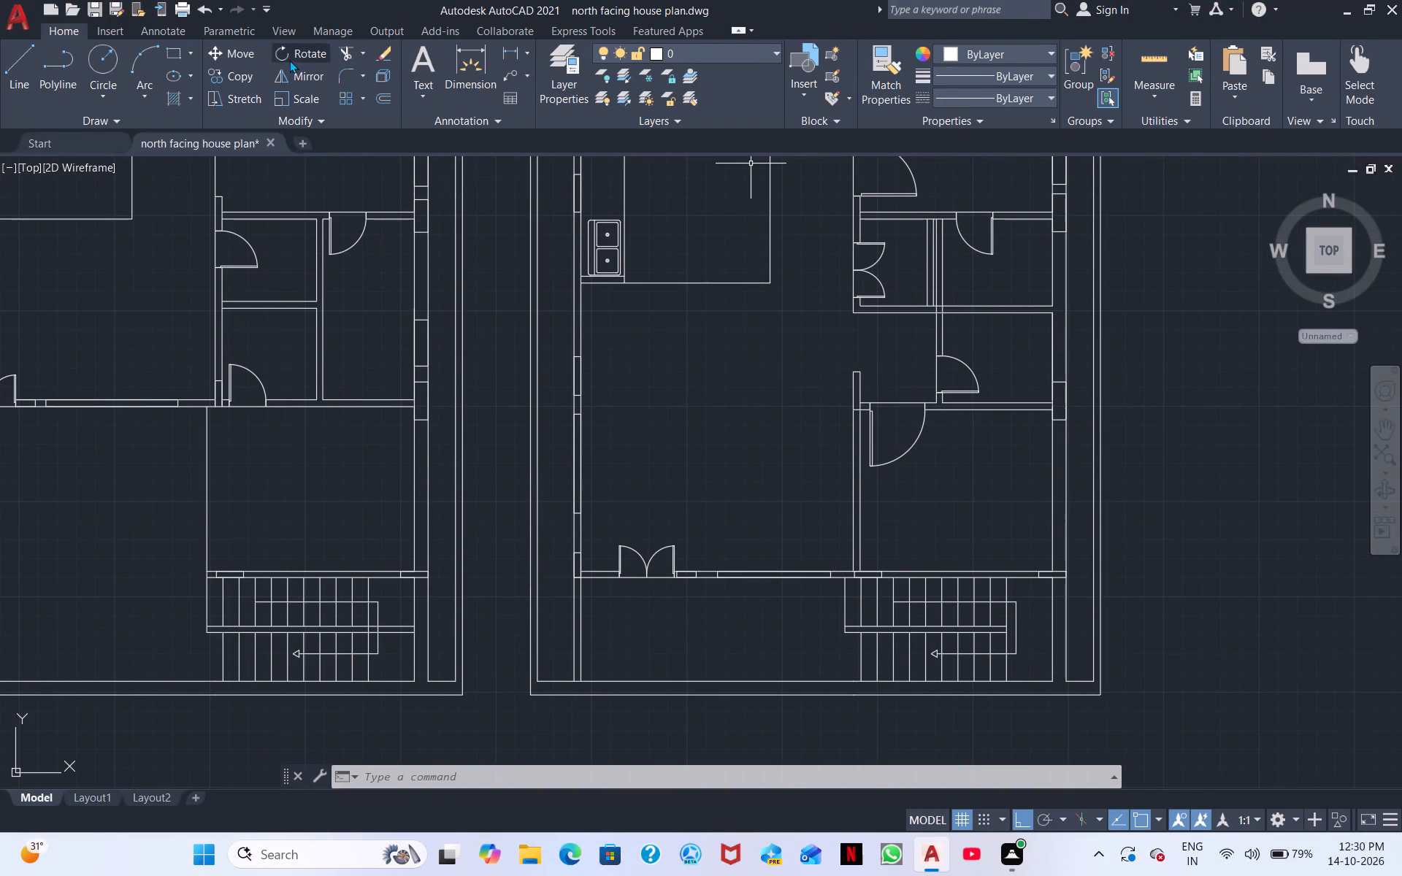
click(350, 56)
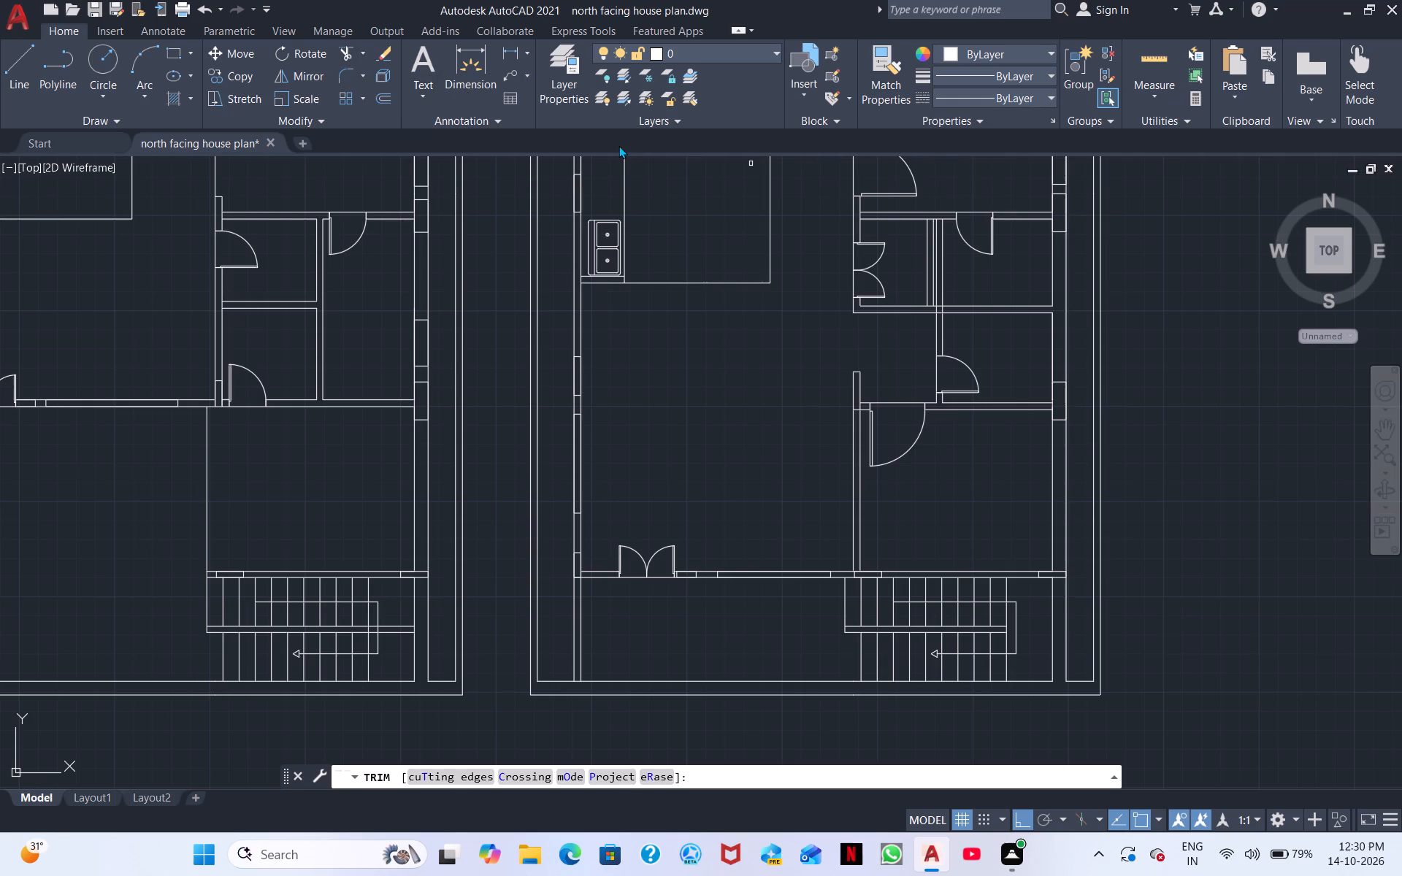
shift+click(855, 287)
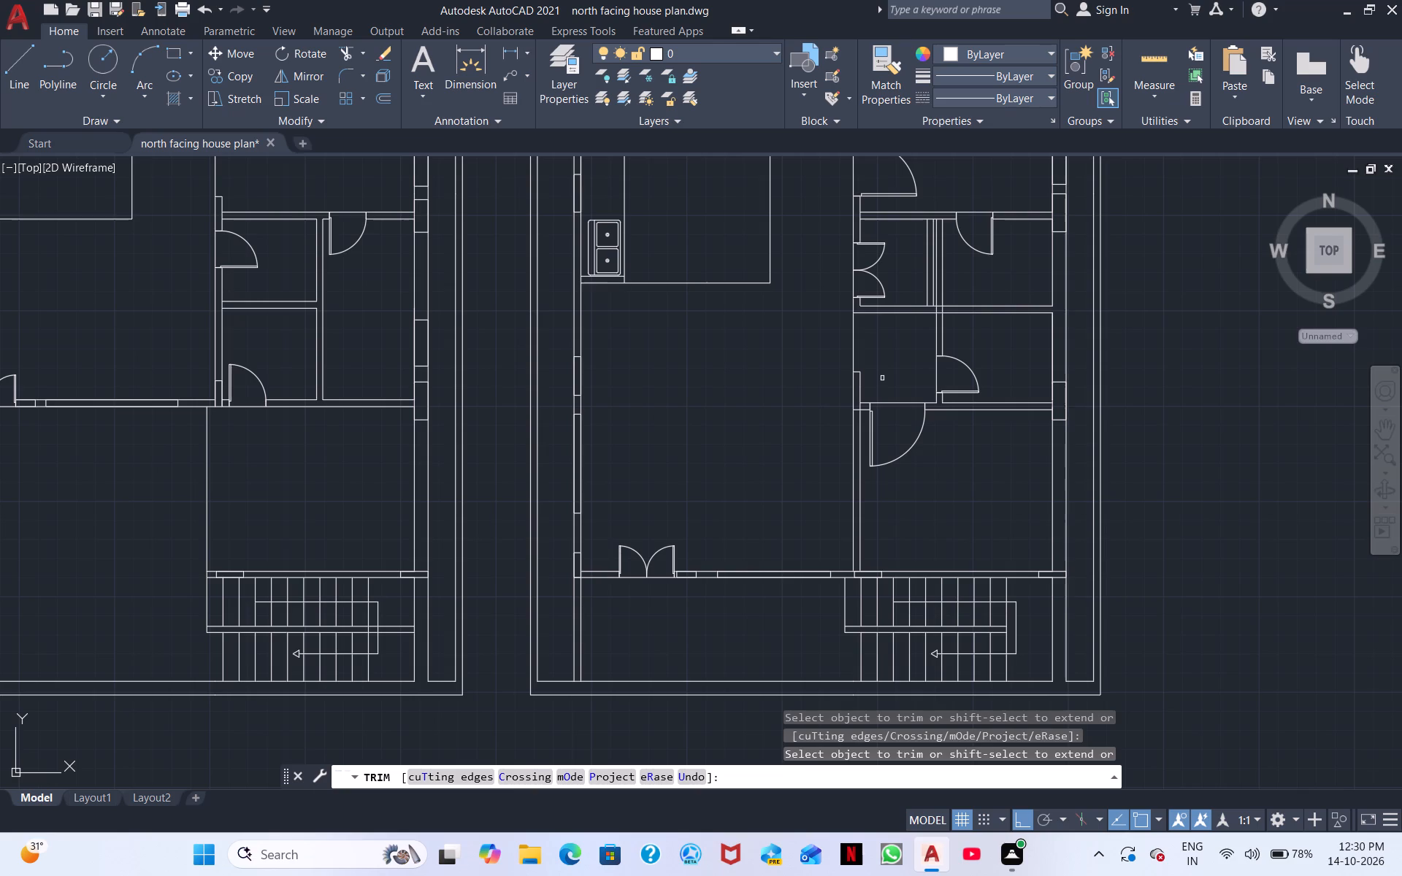
key(Escape)
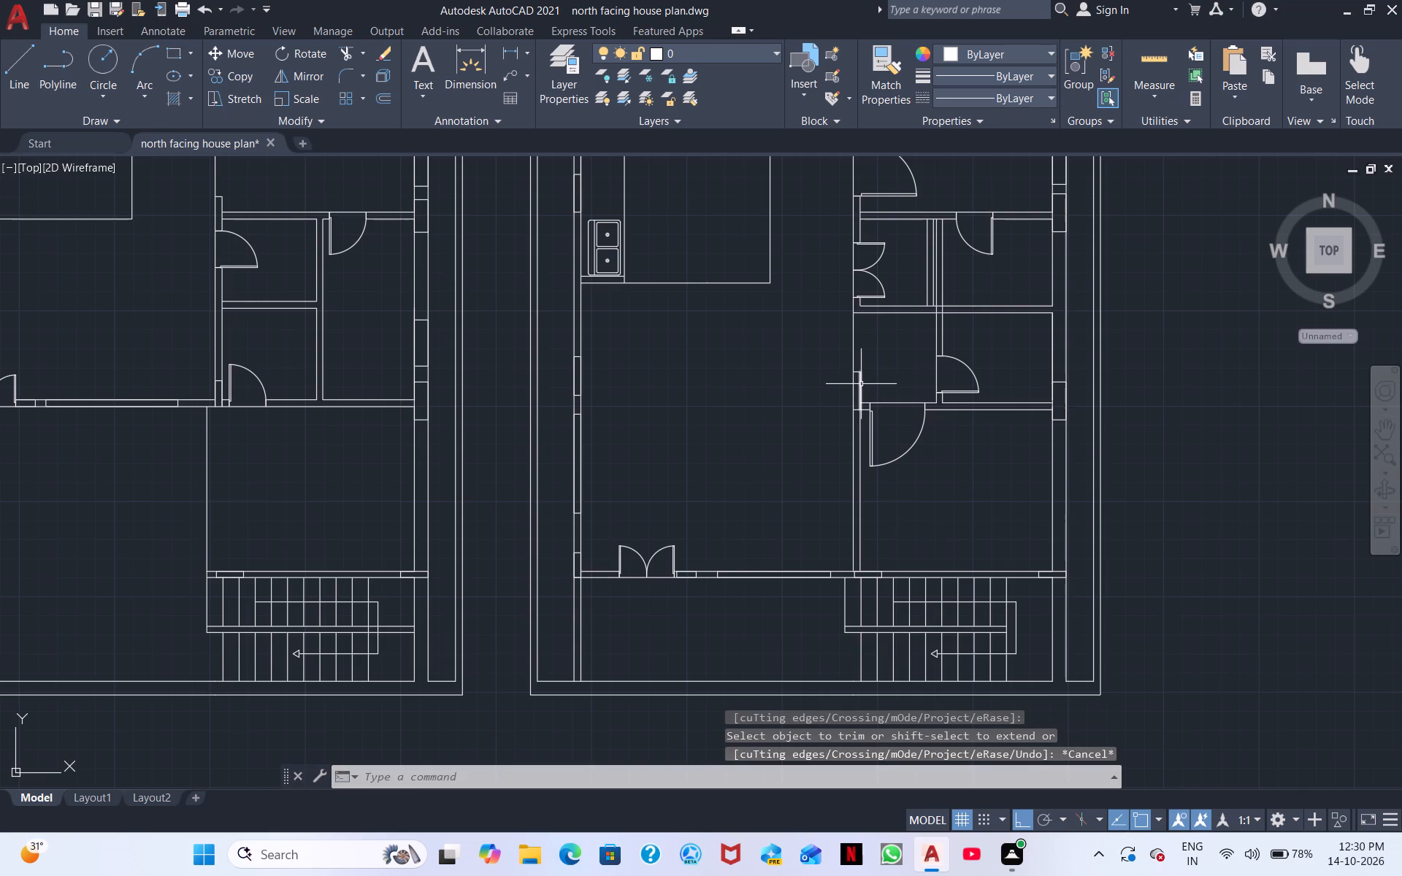
Erase the end line and east face line of the short wall stub just northwest of the southeast bedroom's door.
click(861, 384)
scroll(876, 369, up, 3)
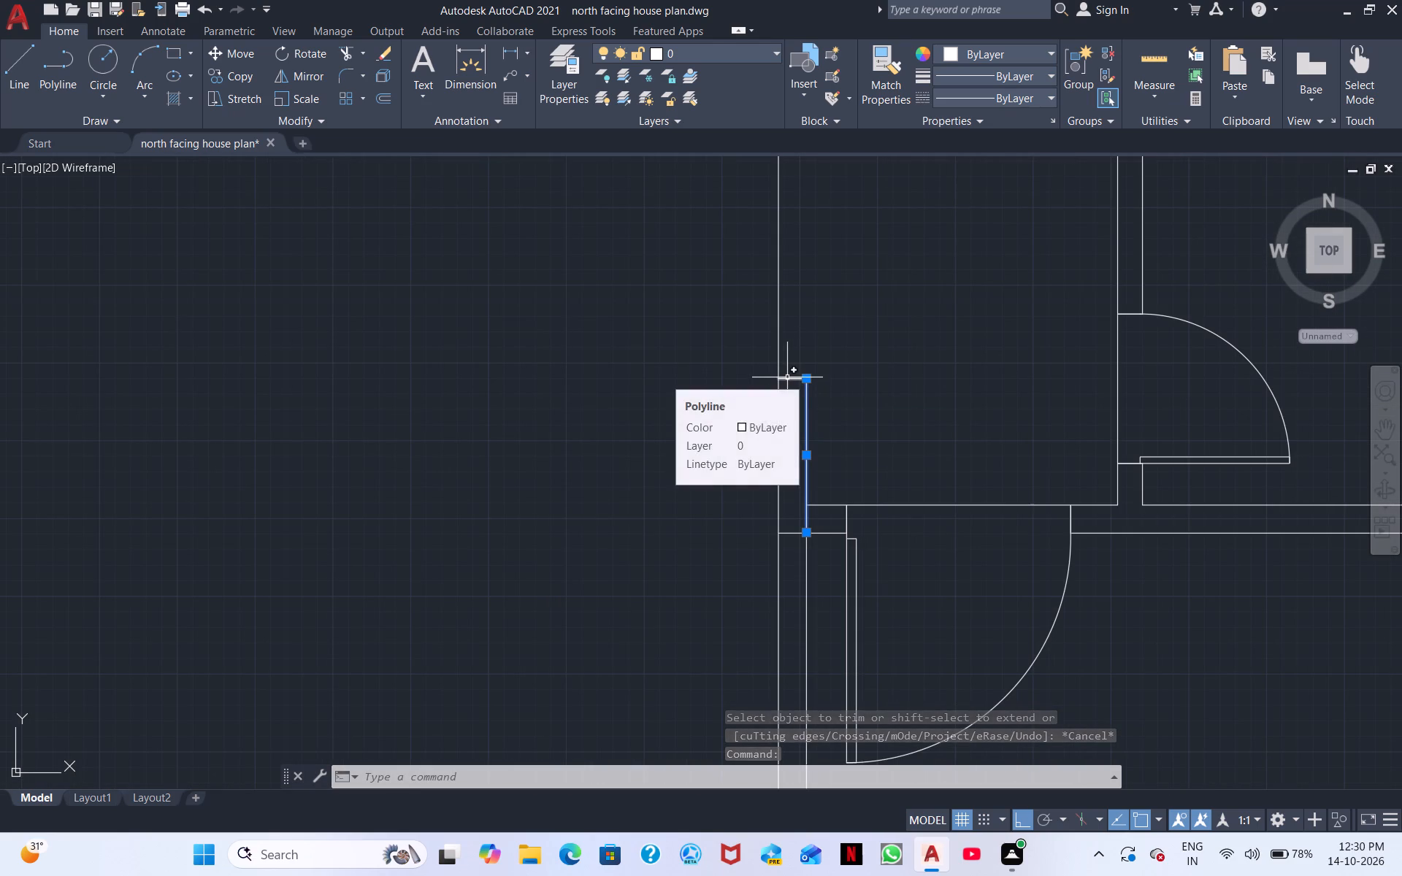
click(787, 377)
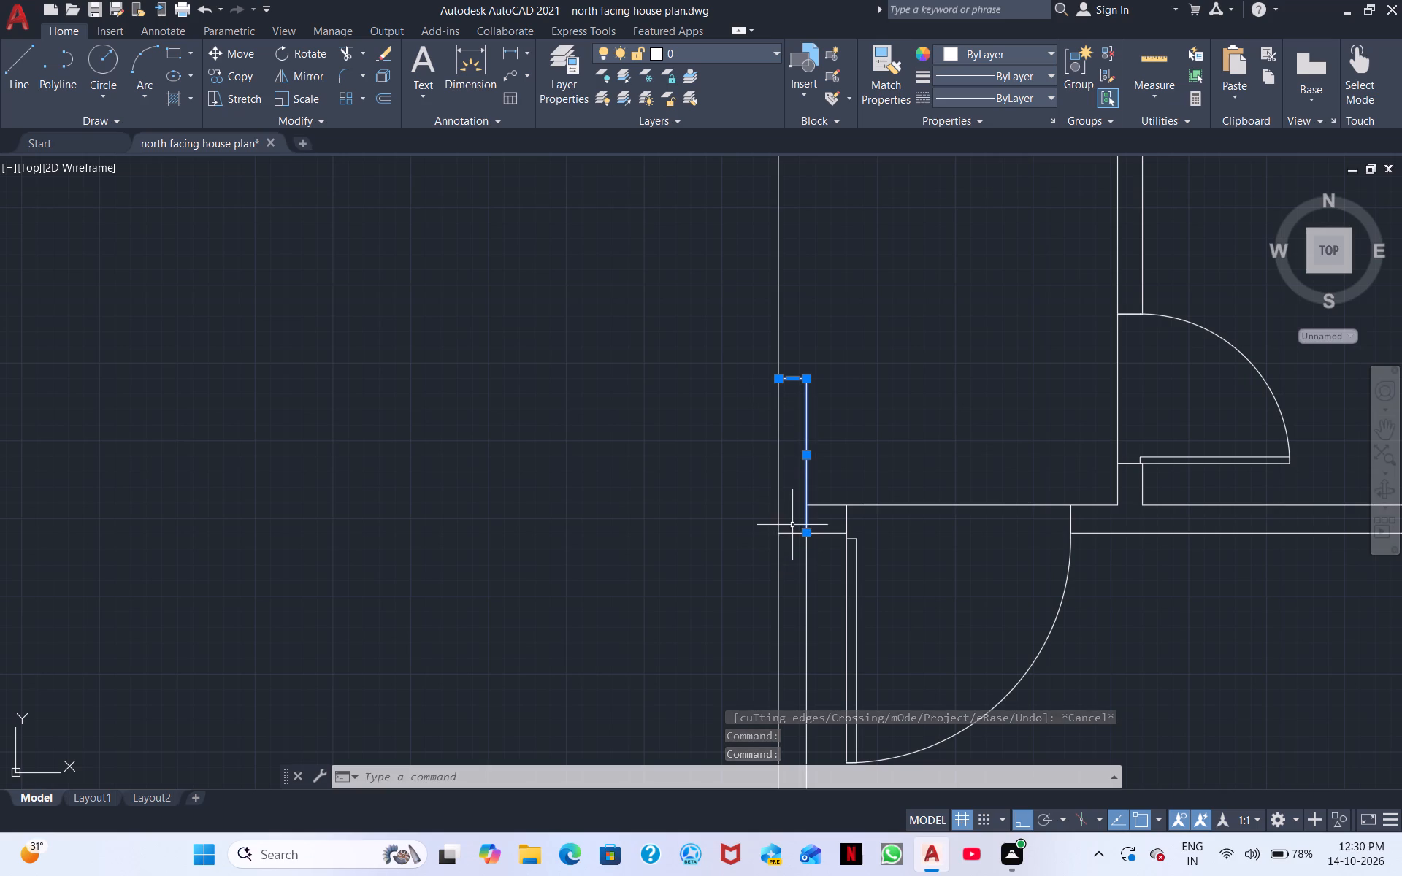
right_click(873, 365)
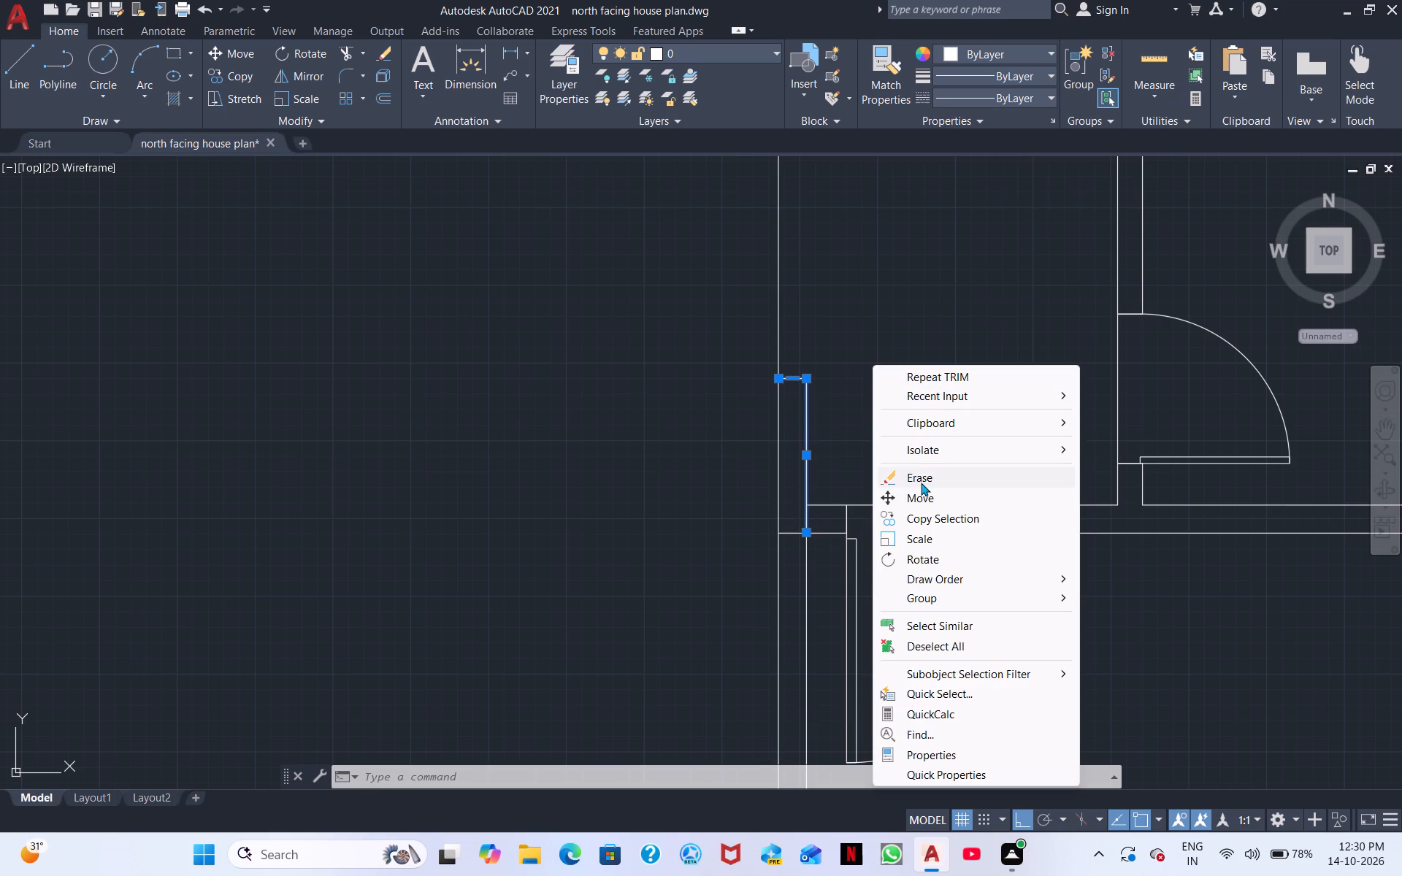
click(921, 483)
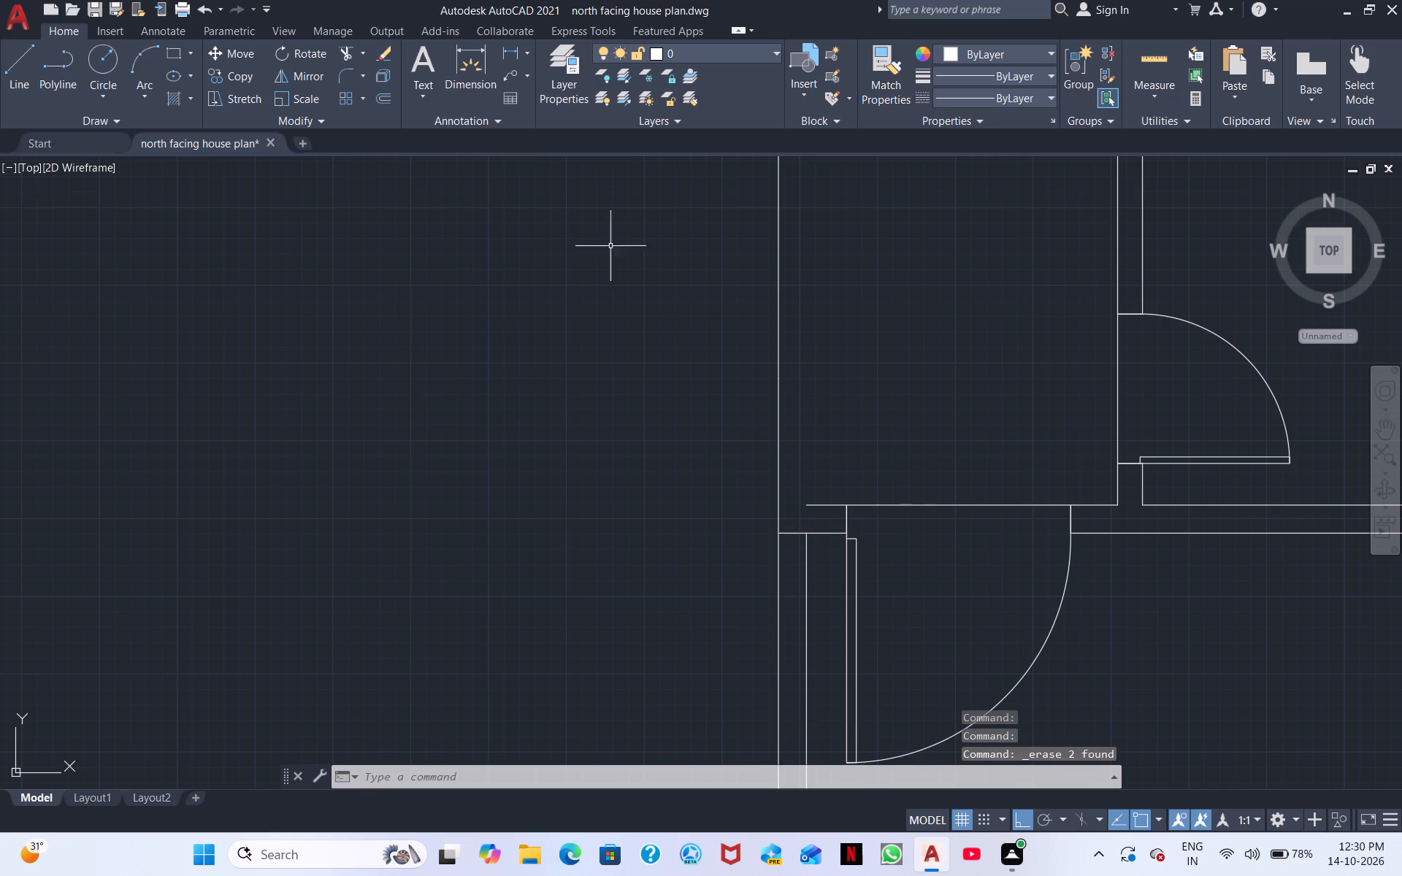
Draw a slightly shorter rectangle as the wall stub, from the junction's corner on the wall's east face up to the west face.
click(166, 58)
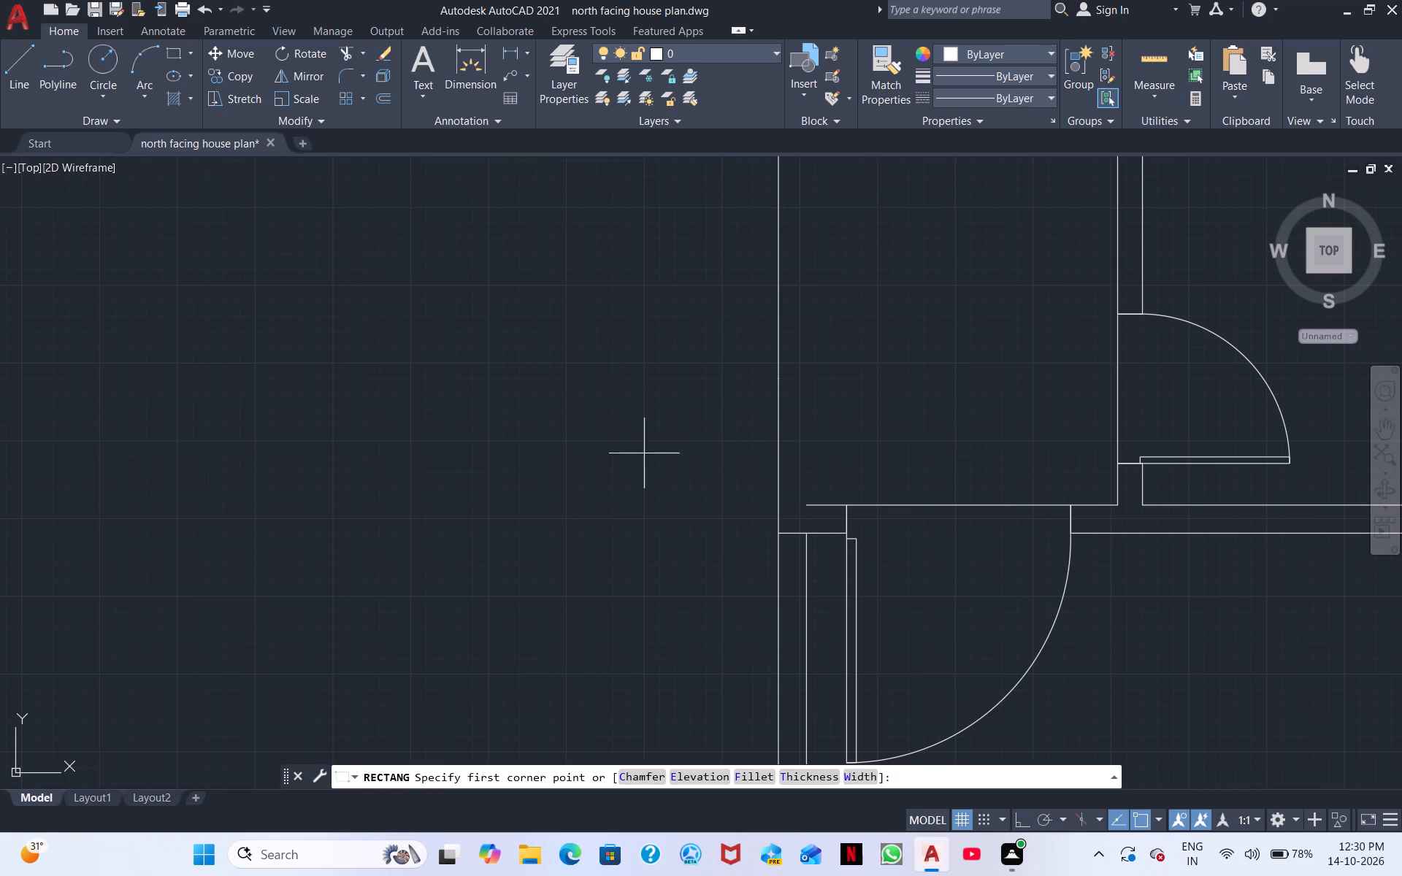
click(805, 534)
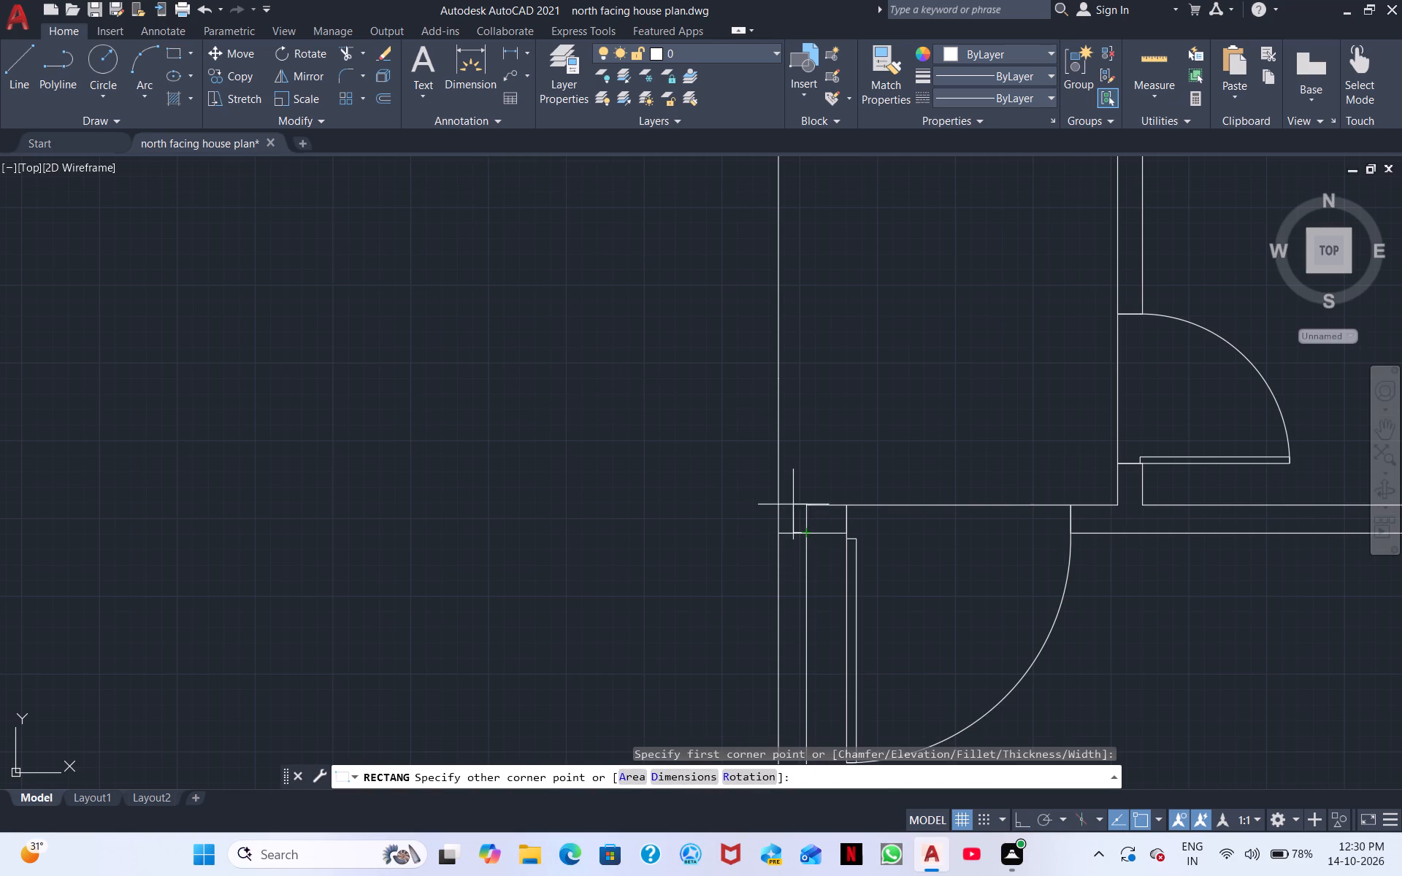
click(777, 407)
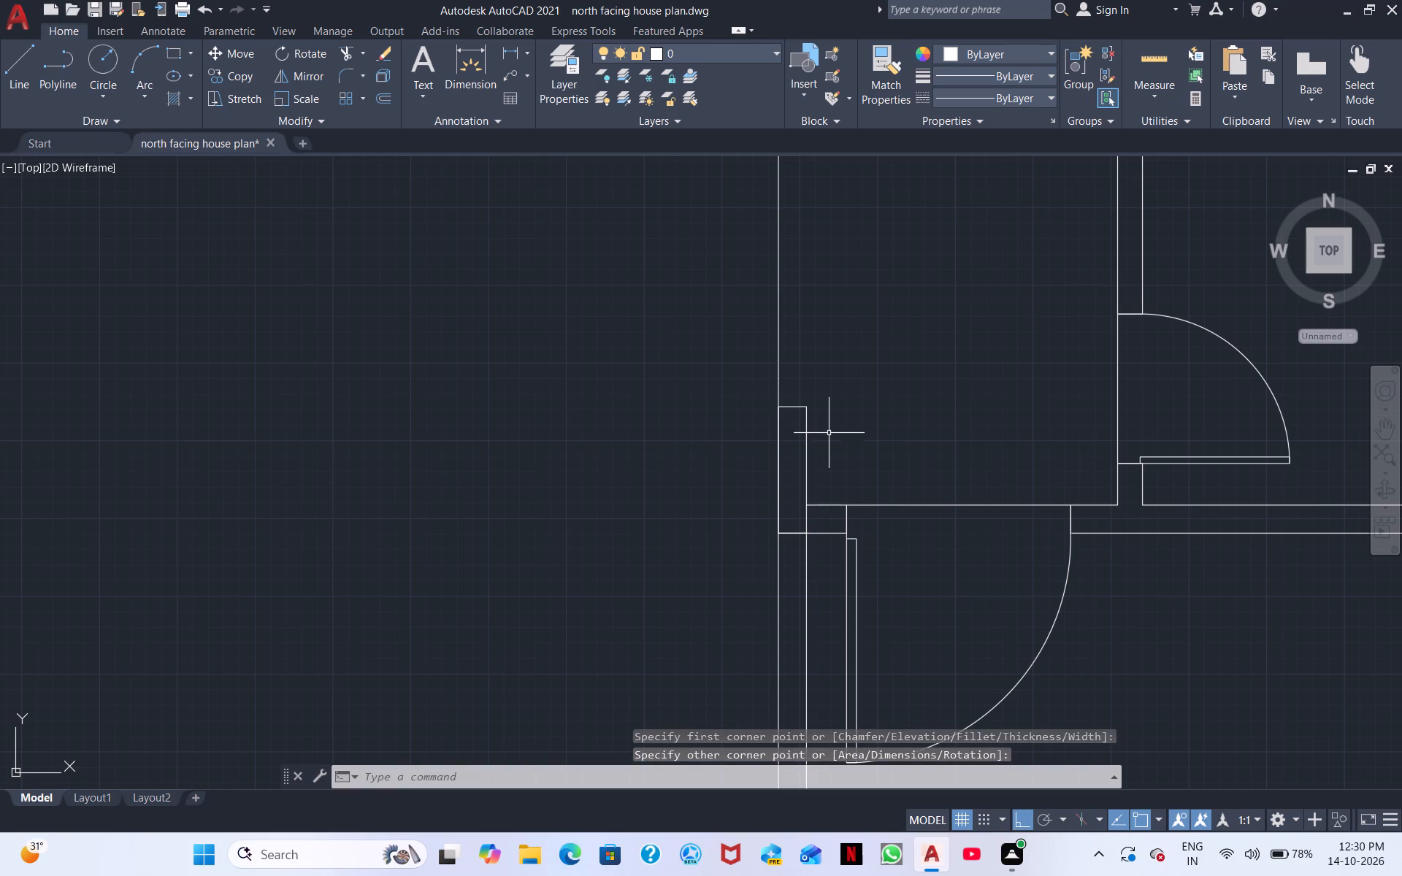
Copy the northeast bedroom's shelf unit by its northeast corner to the northeast corner of the southeast bedroom in the east plan.
scroll(829, 433, down, 1)
middle_drag(843, 423, 813, 476)
scroll(840, 478, down, 1)
middle_drag(840, 478, 800, 436)
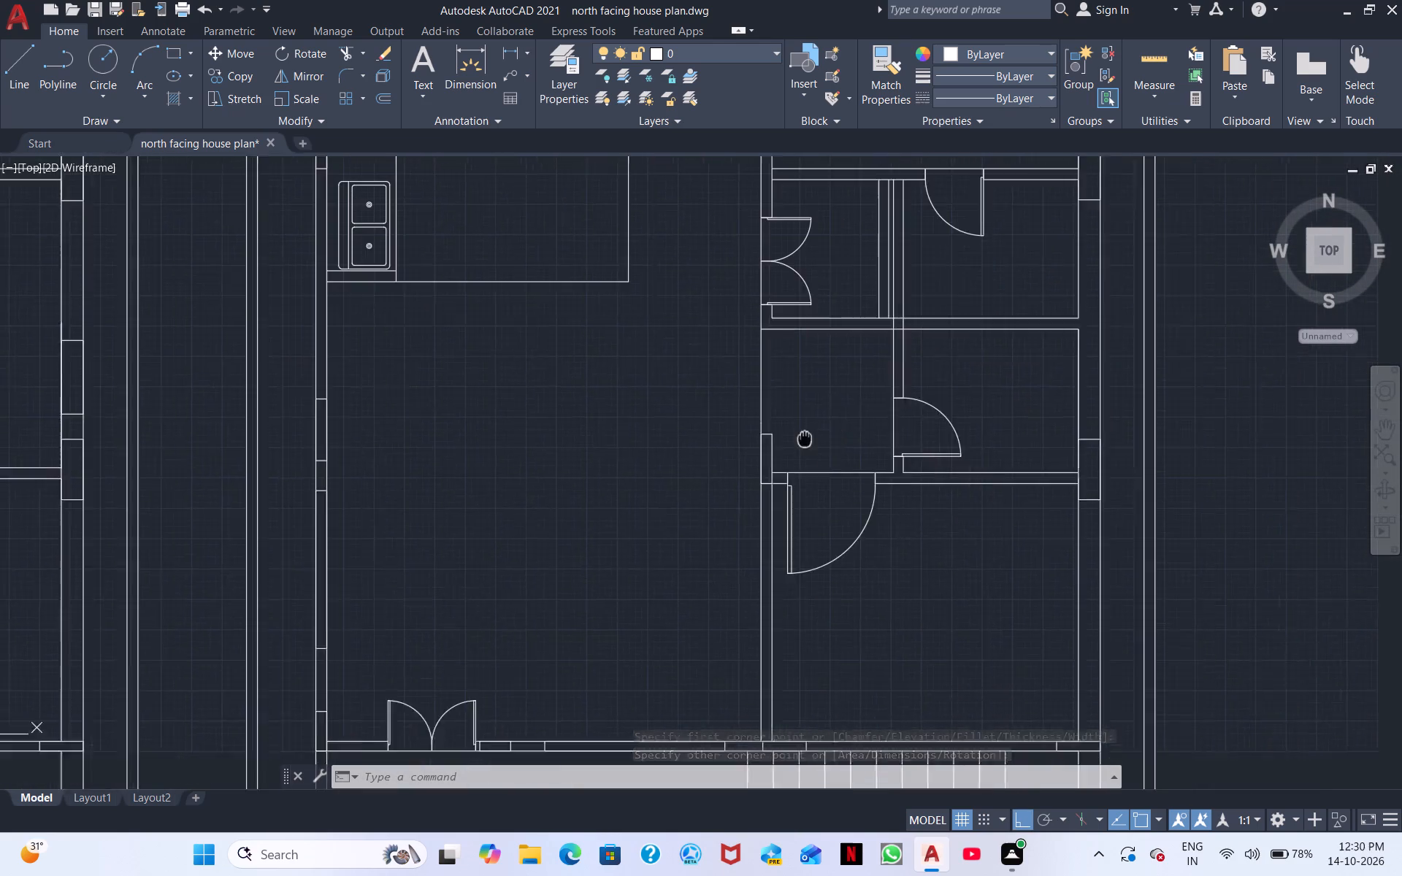
middle_drag(800, 436, 749, 422)
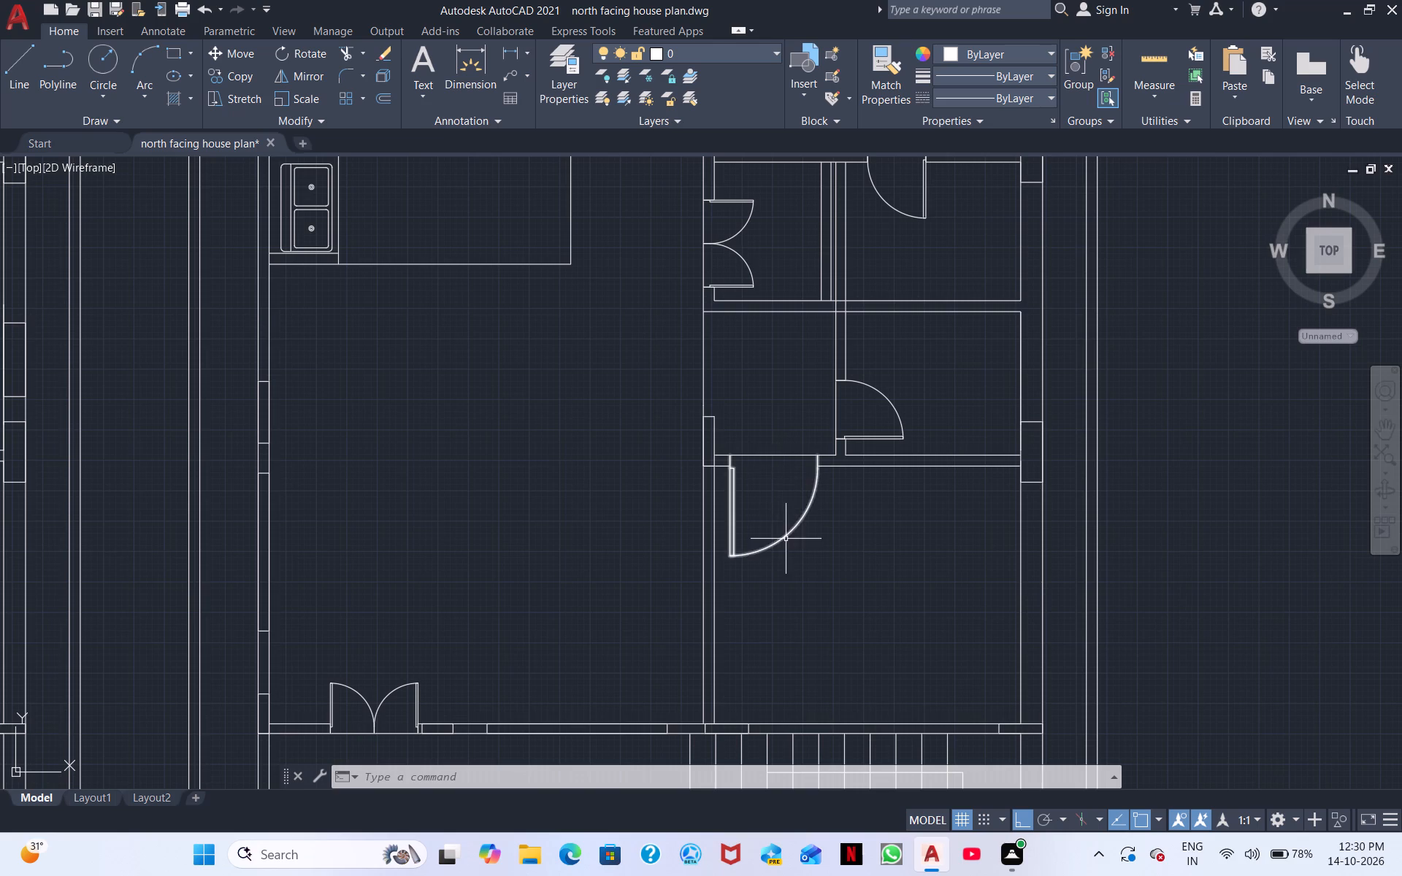
middle_drag(786, 537, 705, 485)
scroll(786, 504, down, 1)
middle_drag(786, 504, 703, 635)
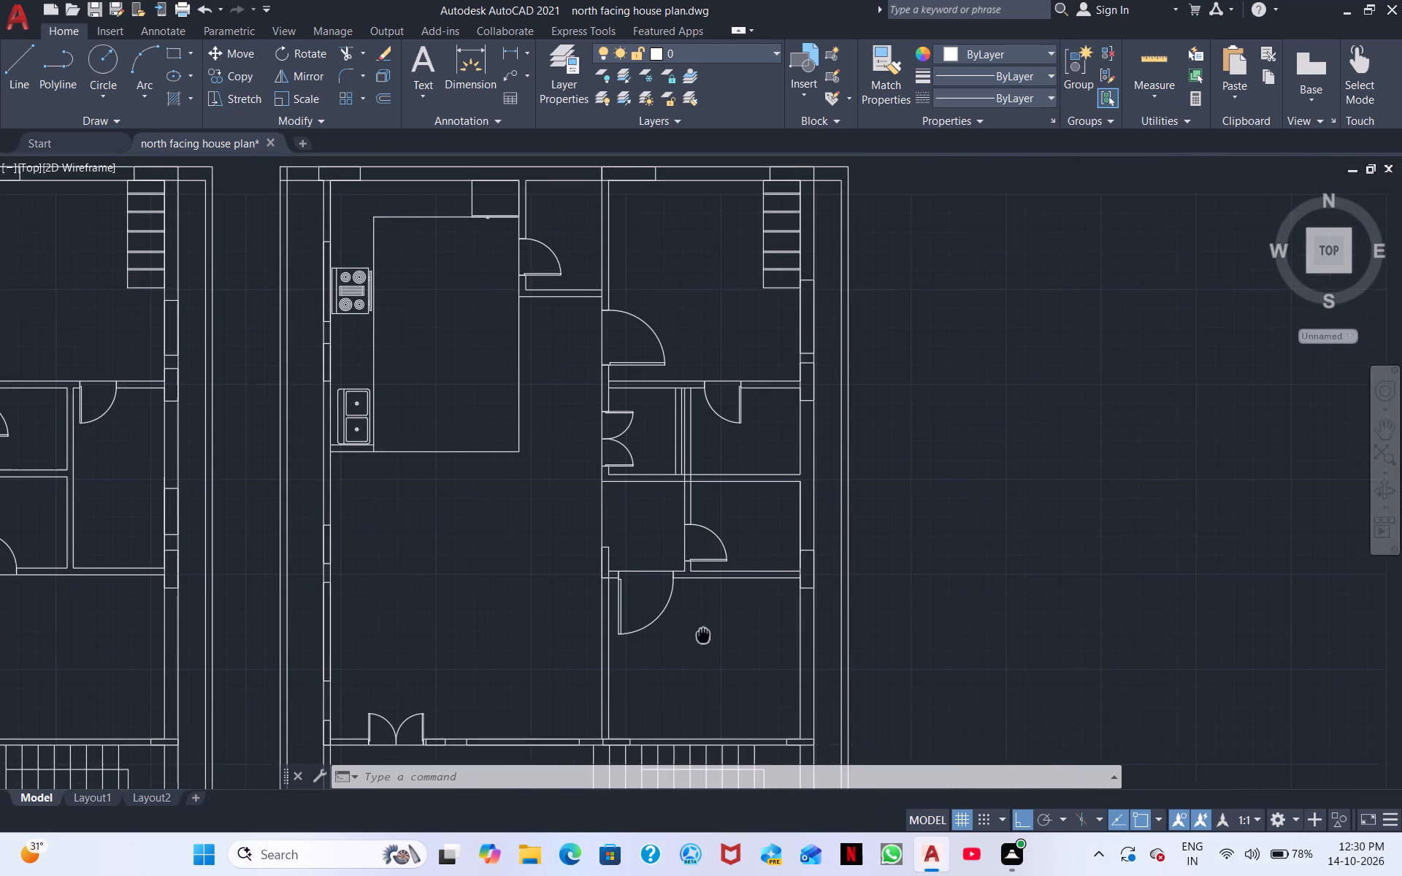
middle_drag(703, 635, 701, 638)
click(781, 302)
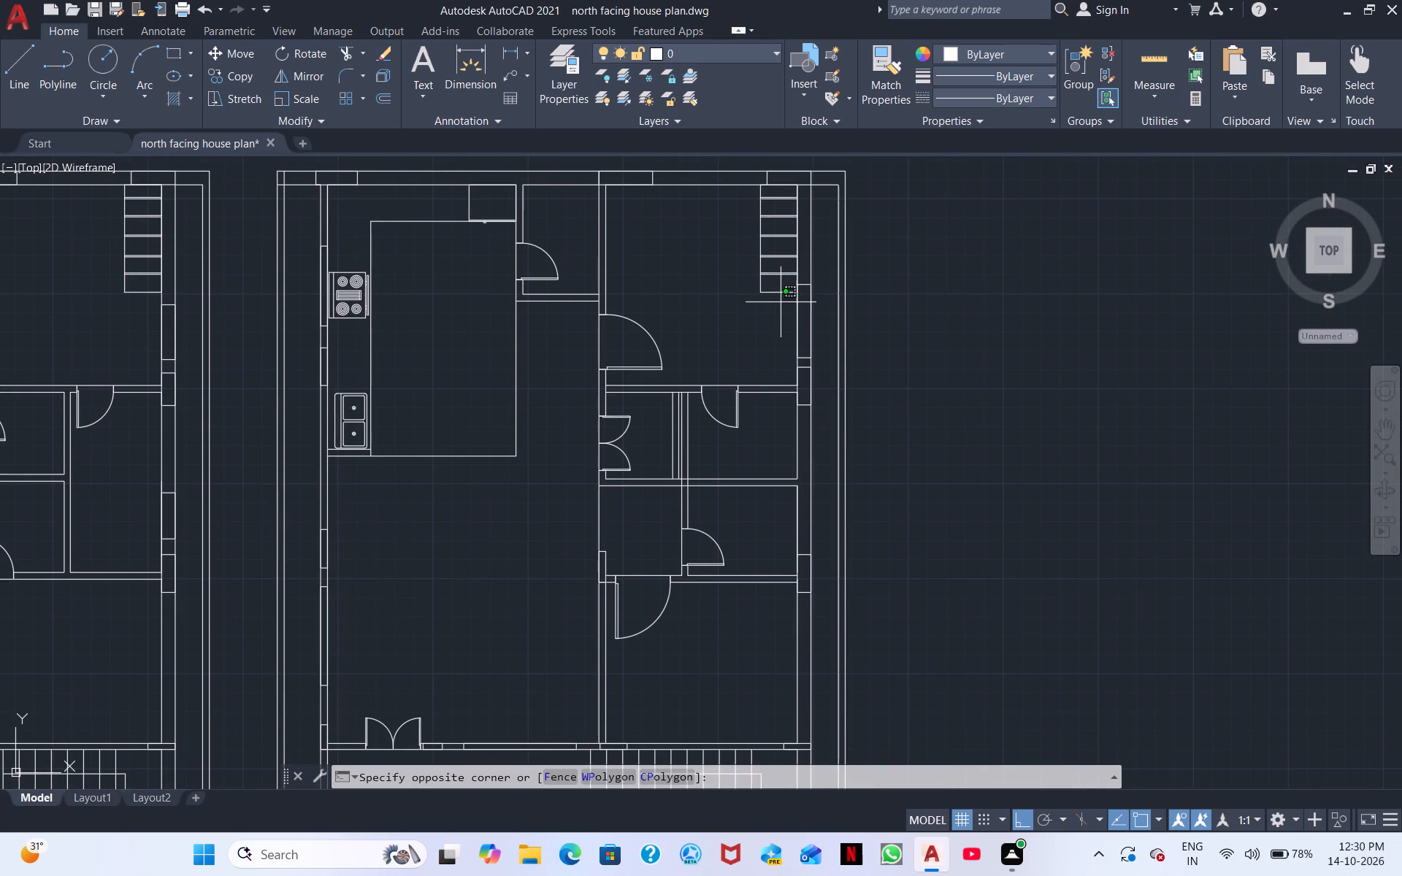
click(751, 210)
right_click(749, 210)
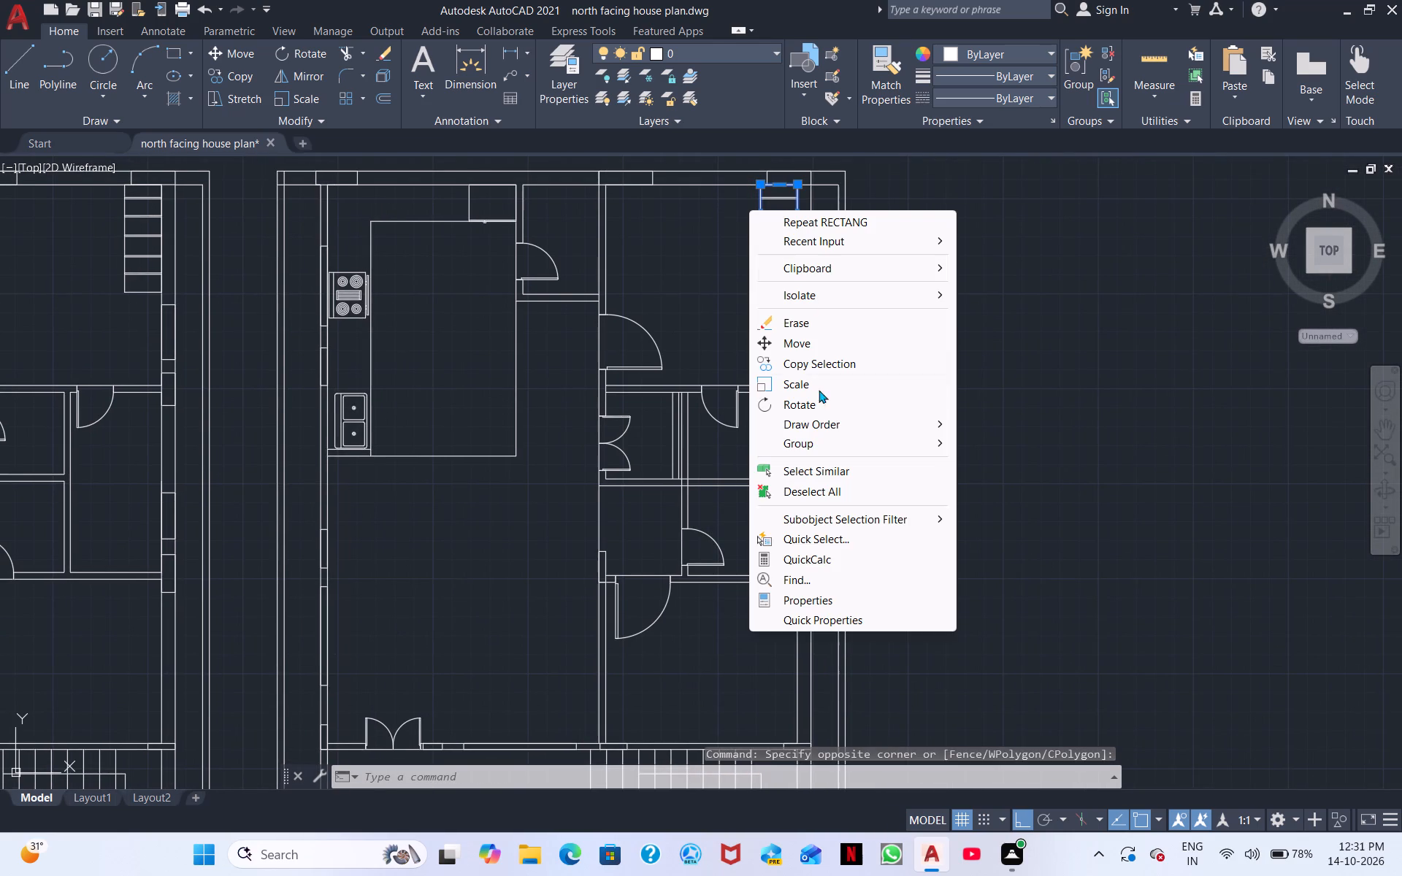
scroll(776, 391, up, 2)
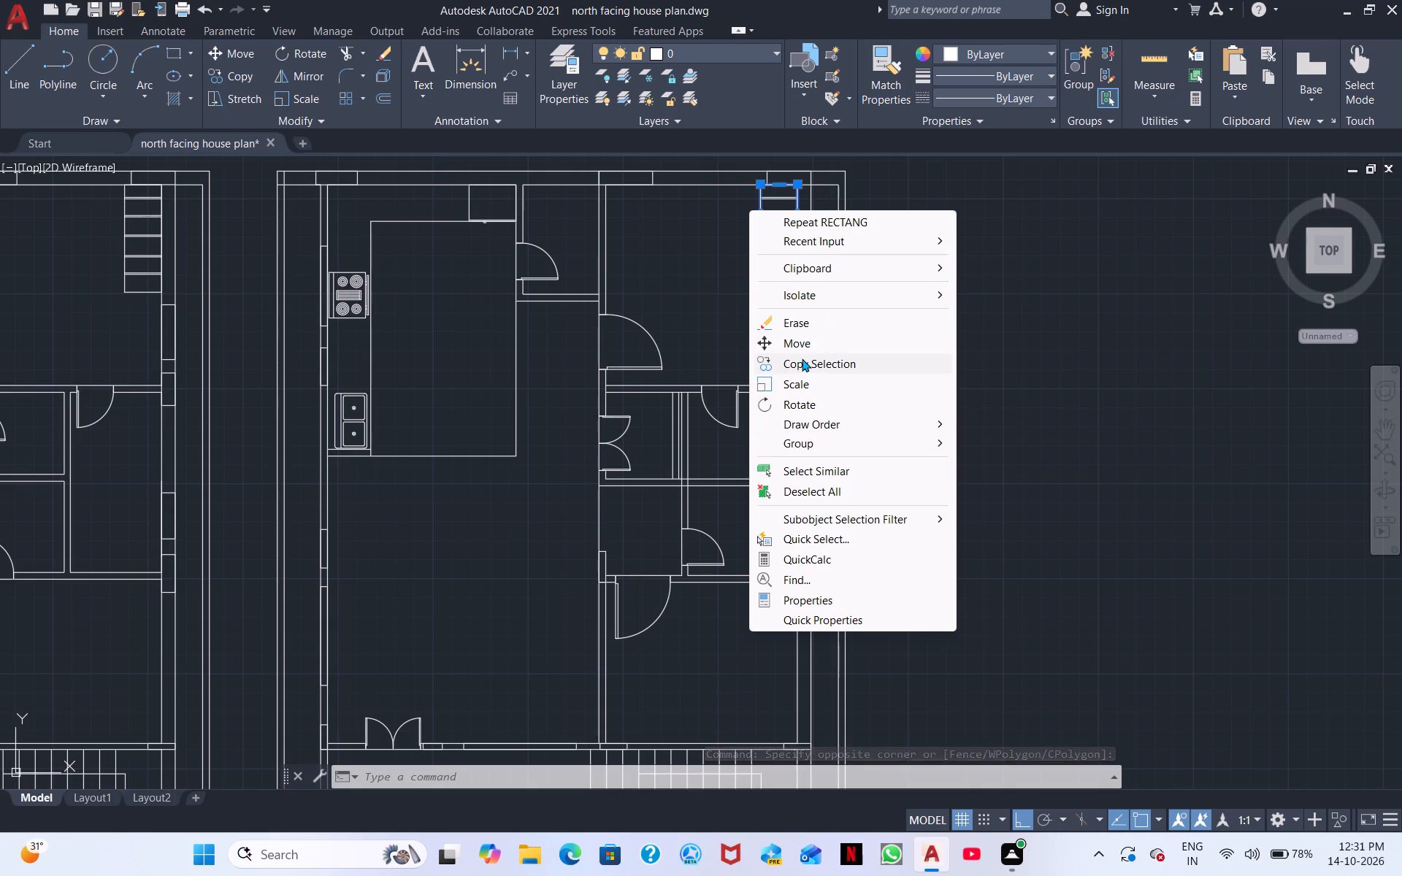
click(797, 364)
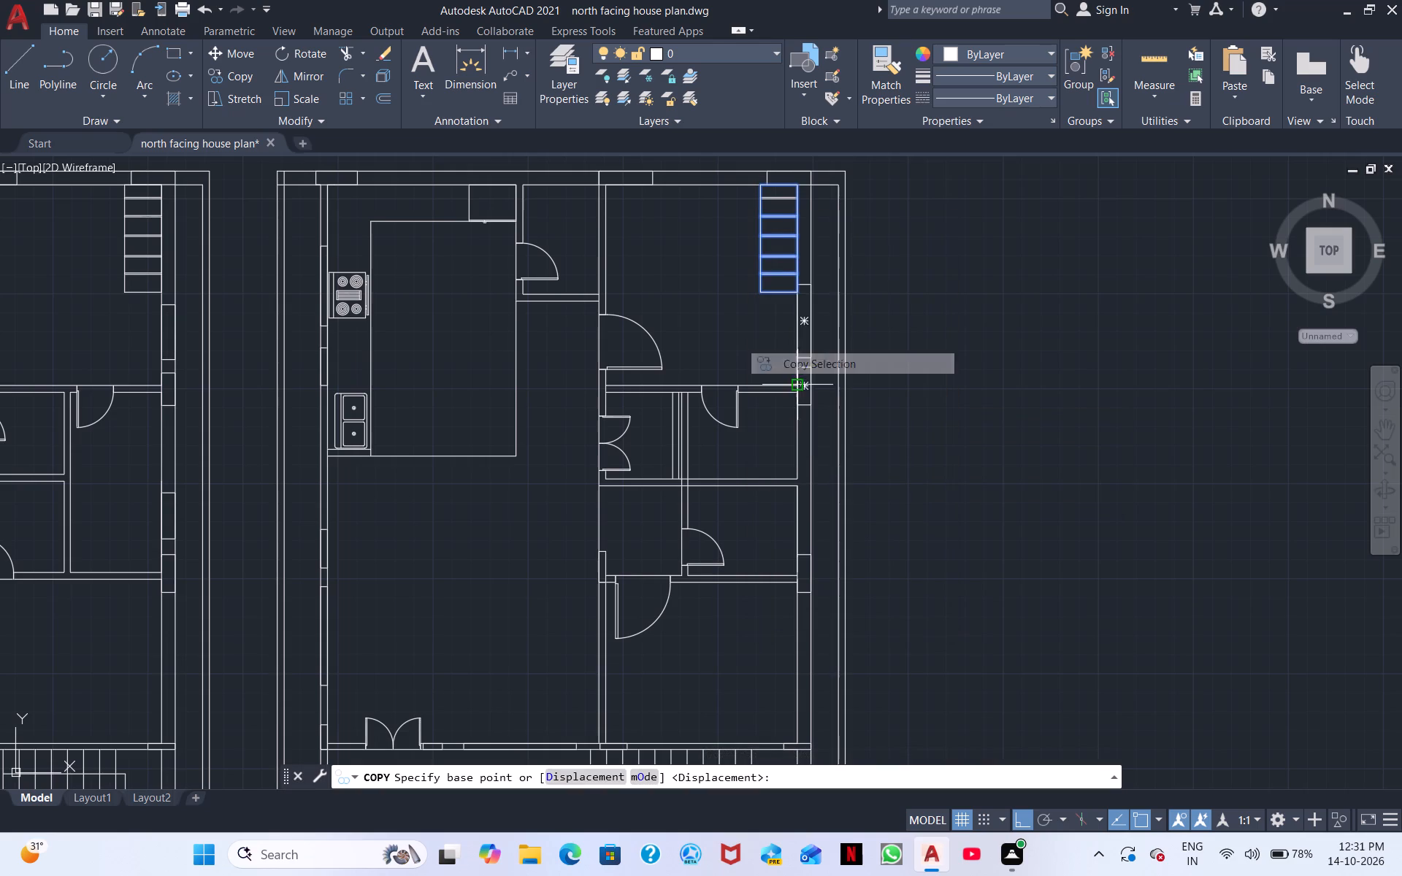
click(794, 184)
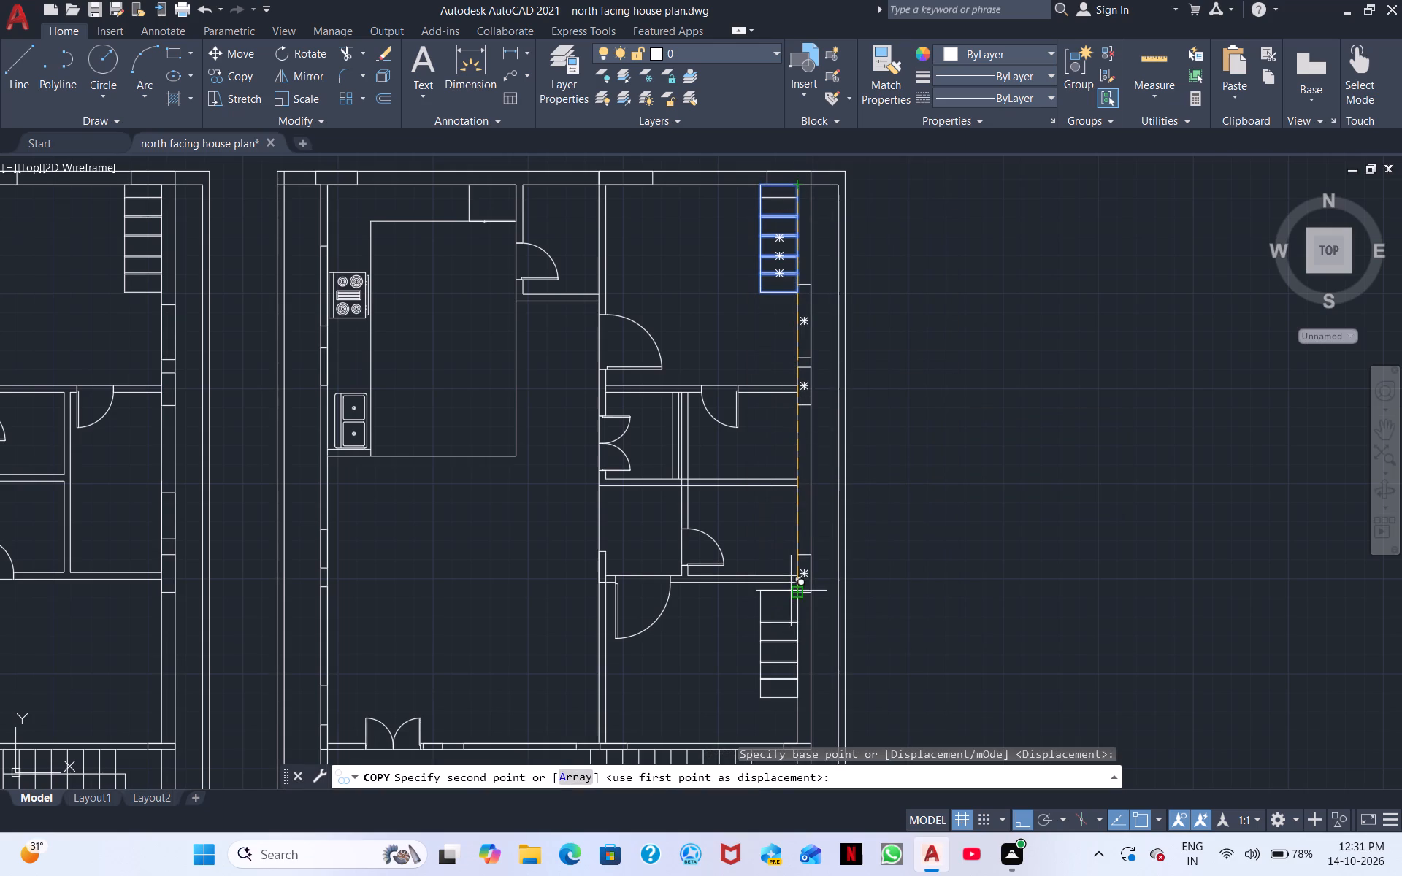
scroll(789, 579, up, 2)
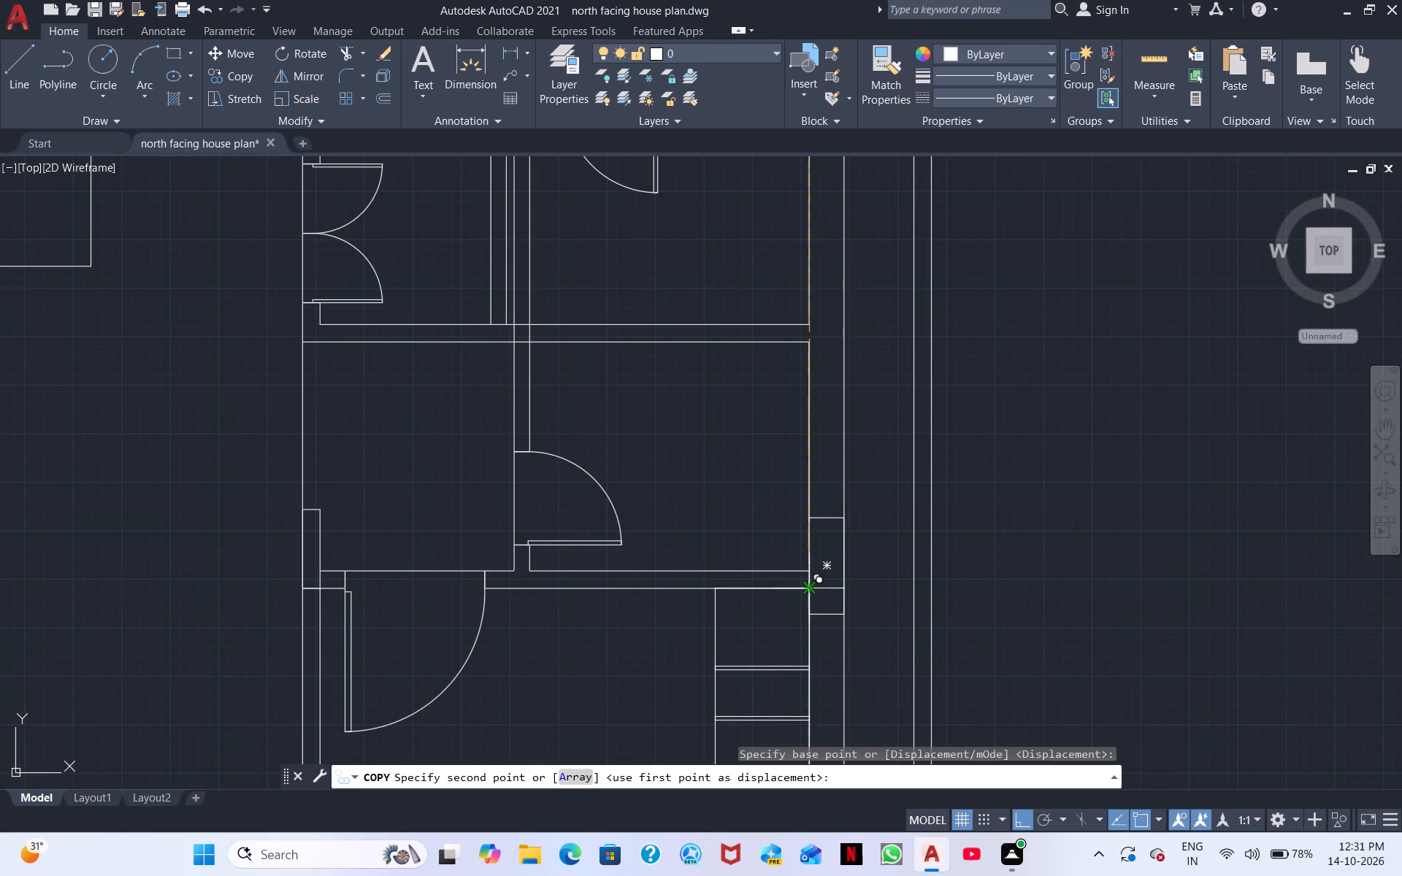
click(804, 588)
scroll(755, 626, down, 2)
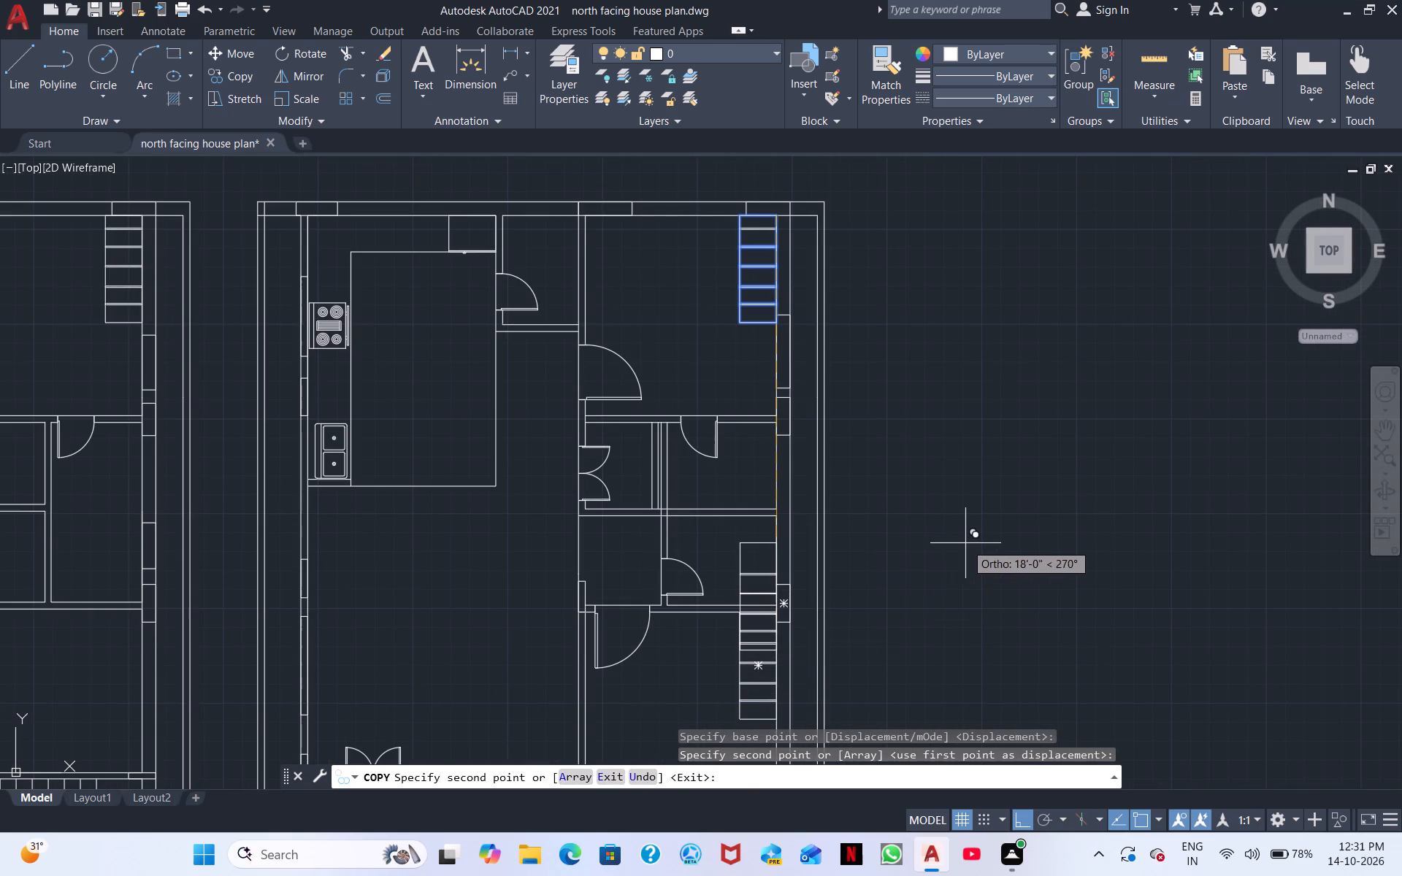
right_click(965, 543)
click(1015, 576)
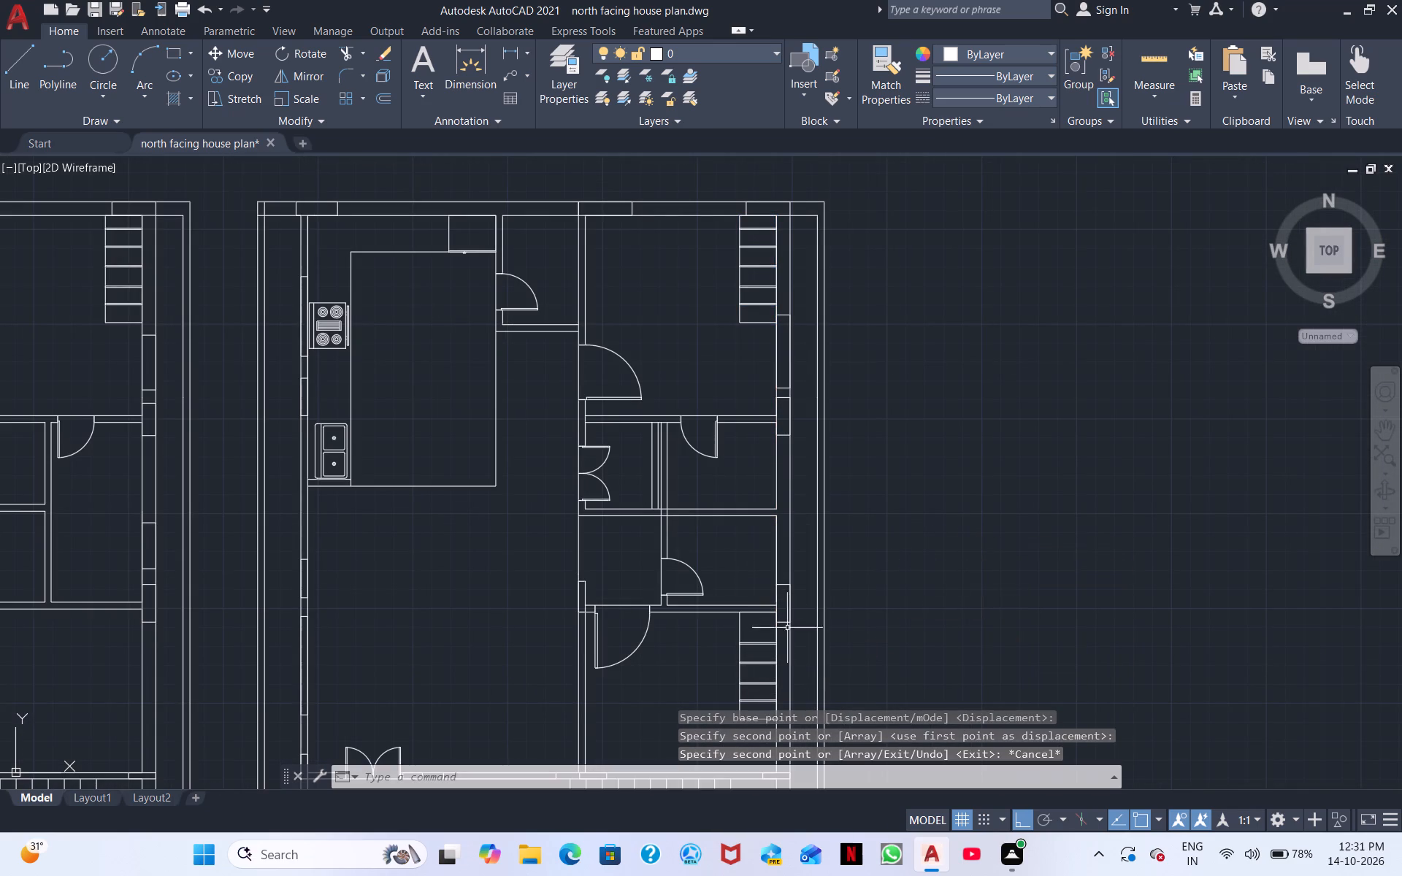
Scale down the copied shelf unit about its northeast corner, picking the scale point about 2'-2 1/2" south of that corner.
drag(761, 688, 756, 663)
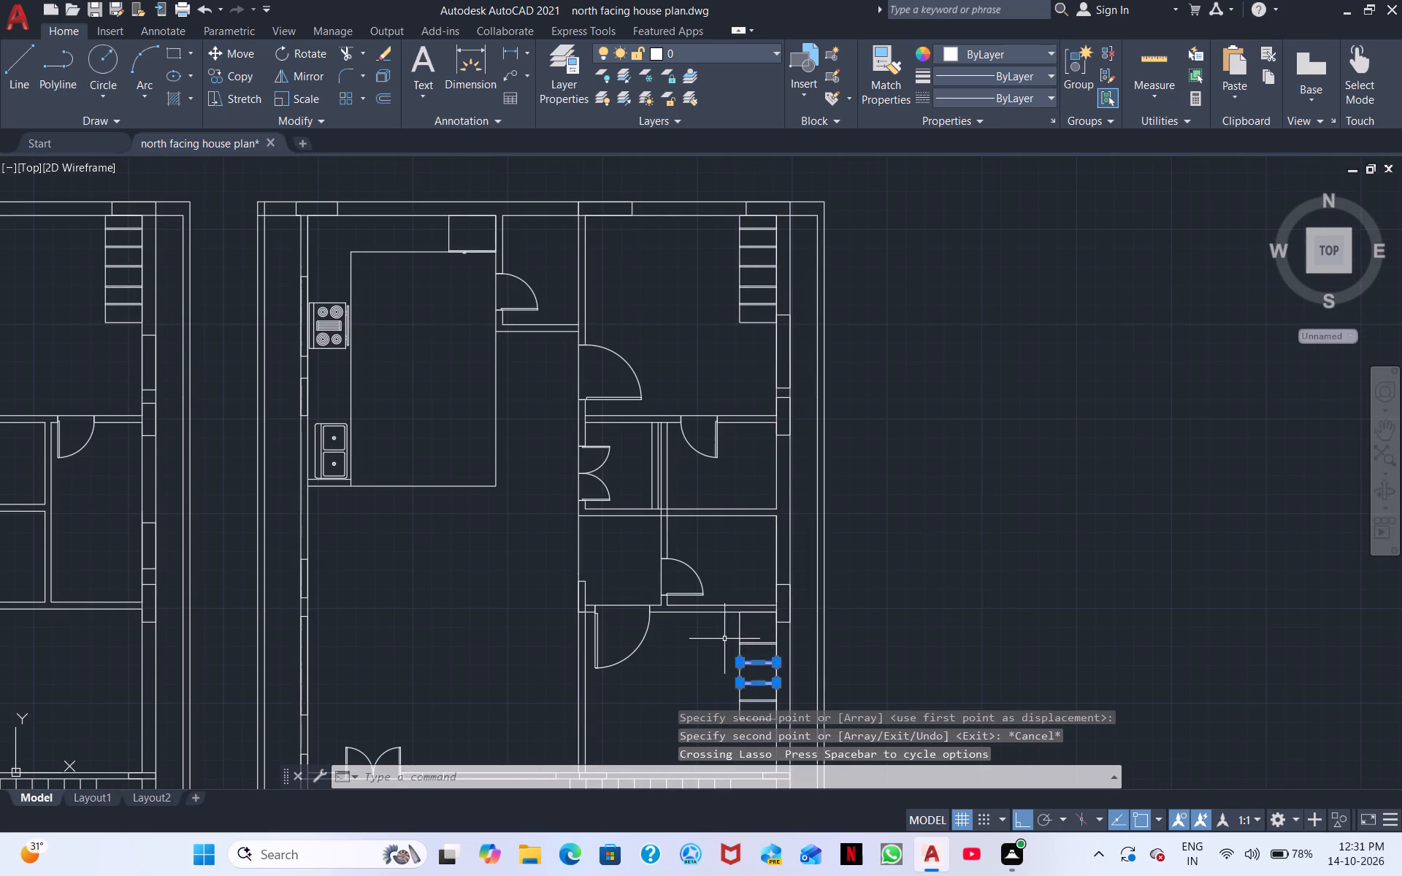
middle_drag(756, 627, 742, 491)
drag(731, 607, 726, 575)
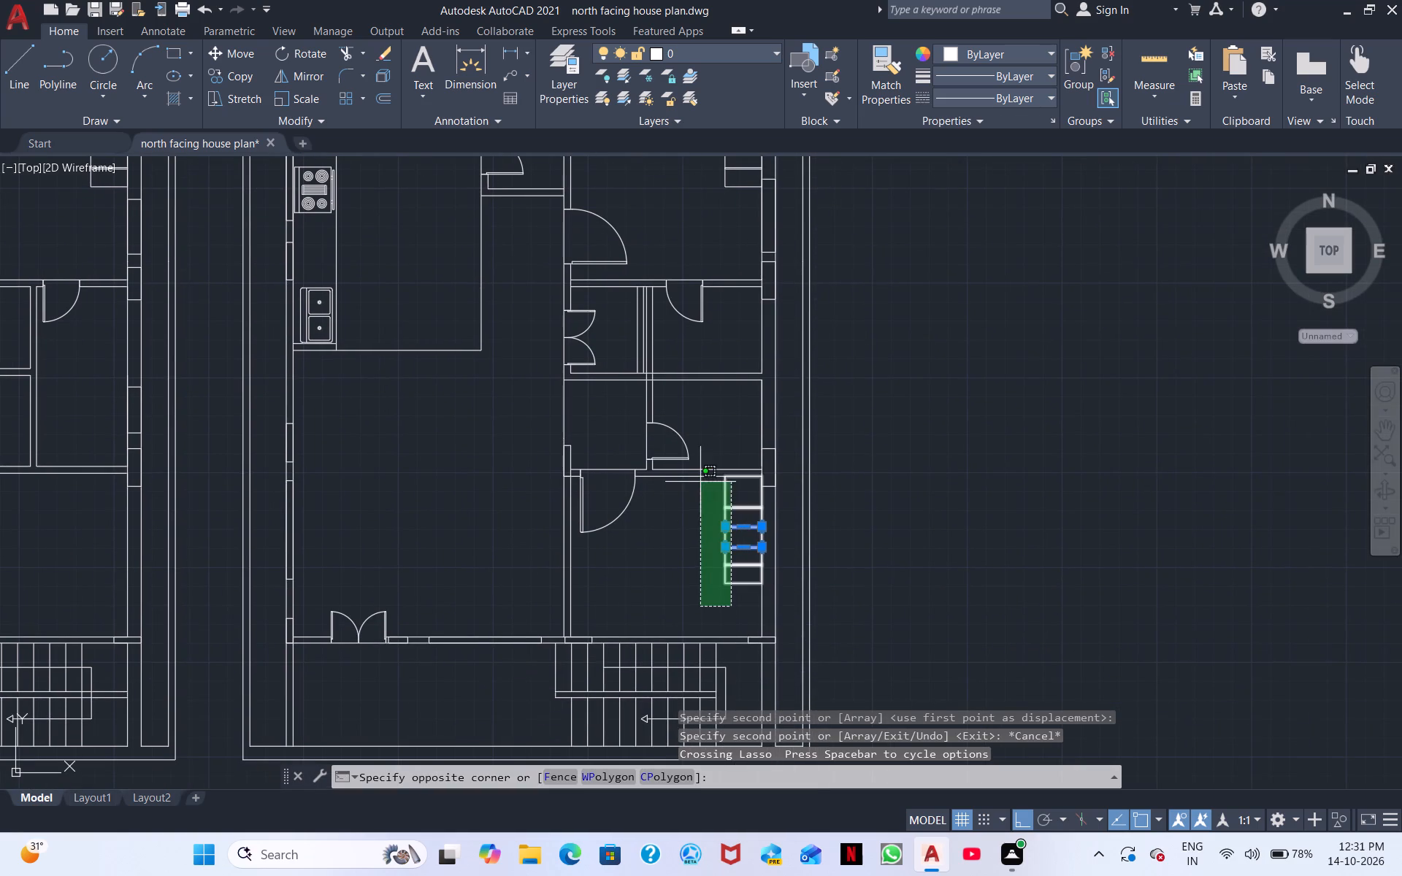
click(701, 493)
right_click(701, 493)
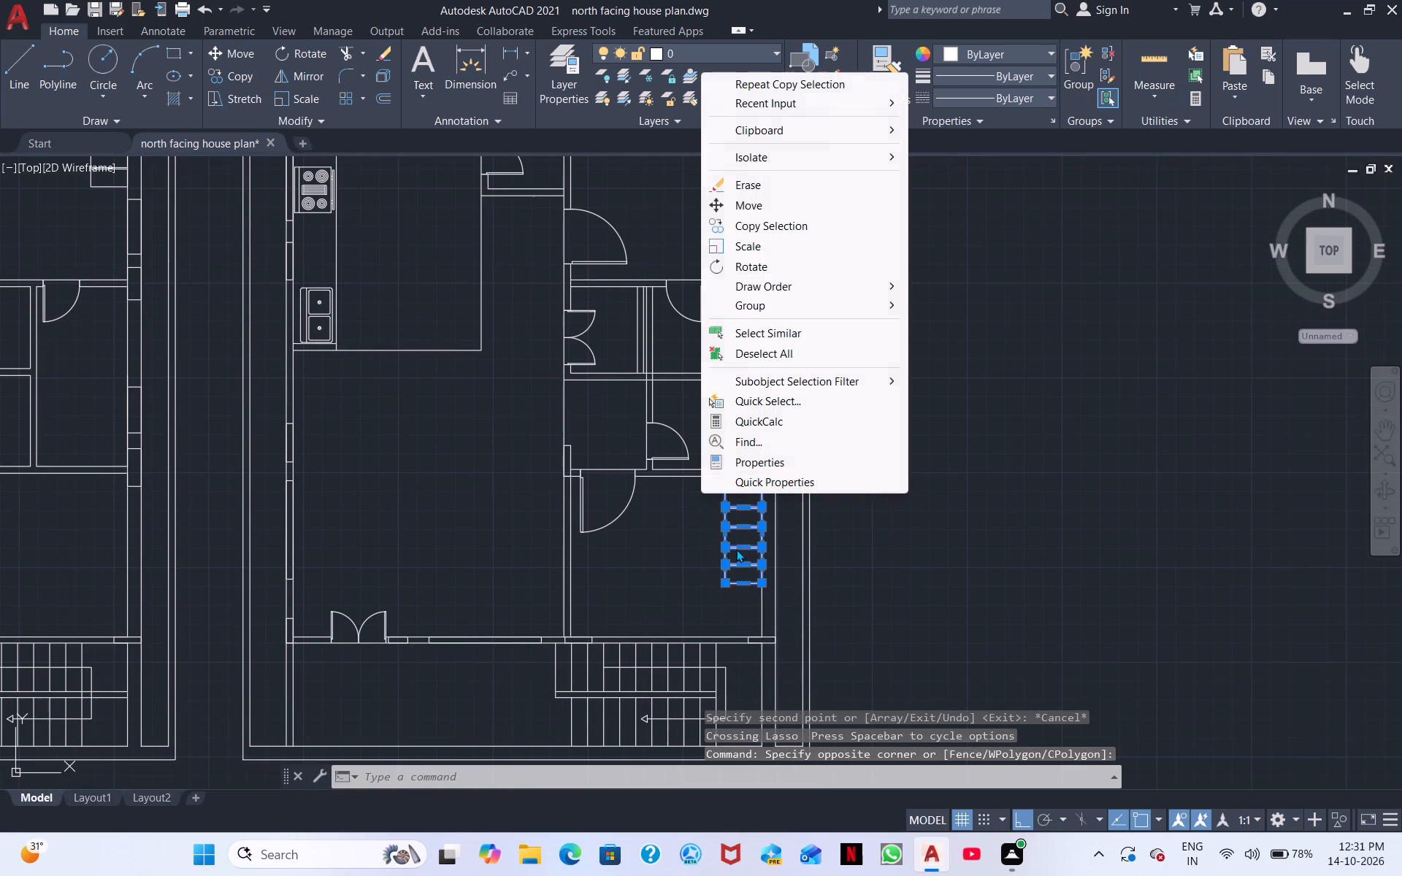
click(761, 238)
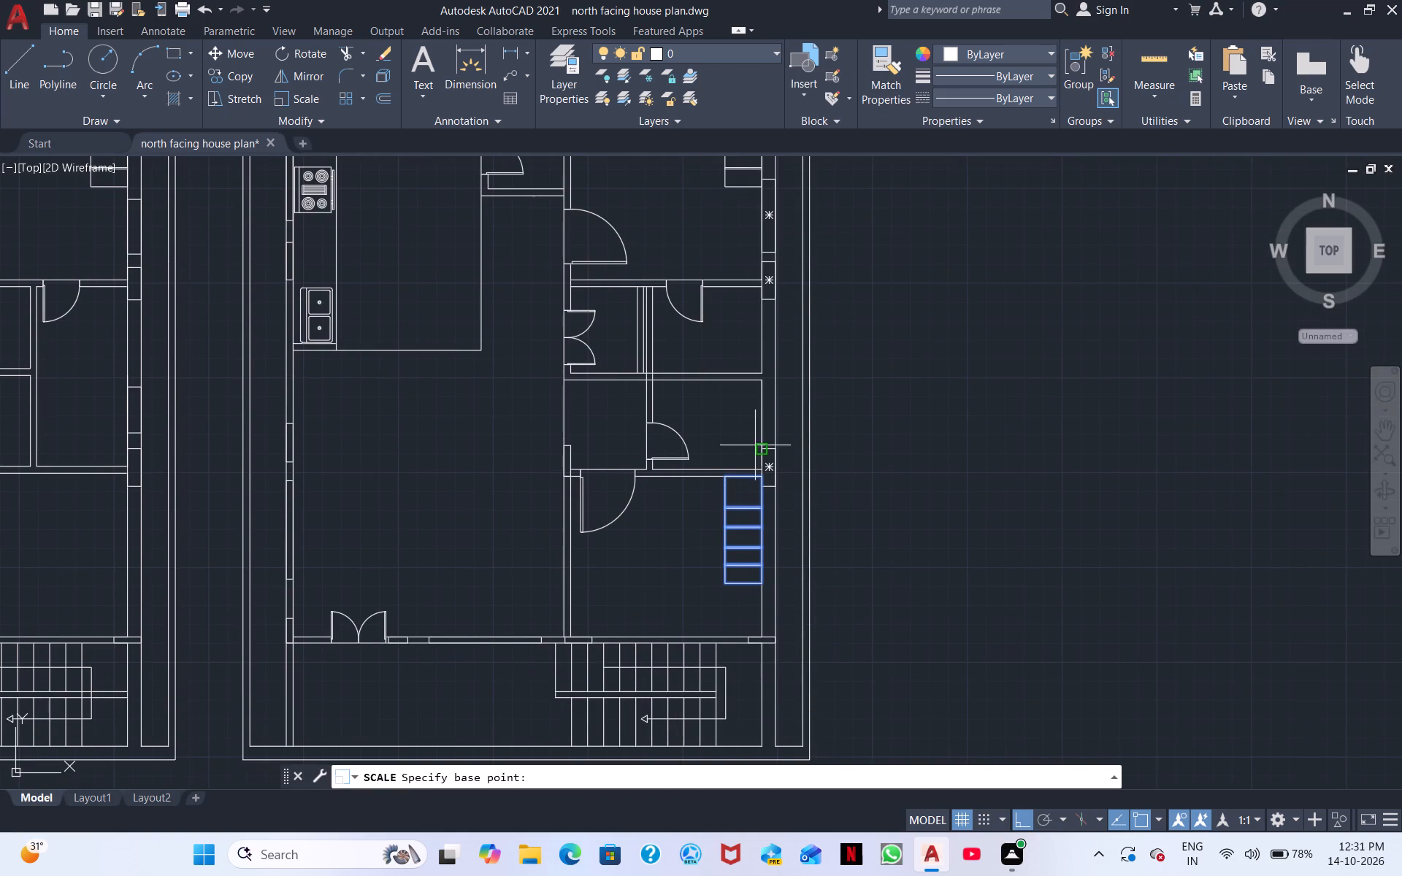
scroll(762, 483, up, 4)
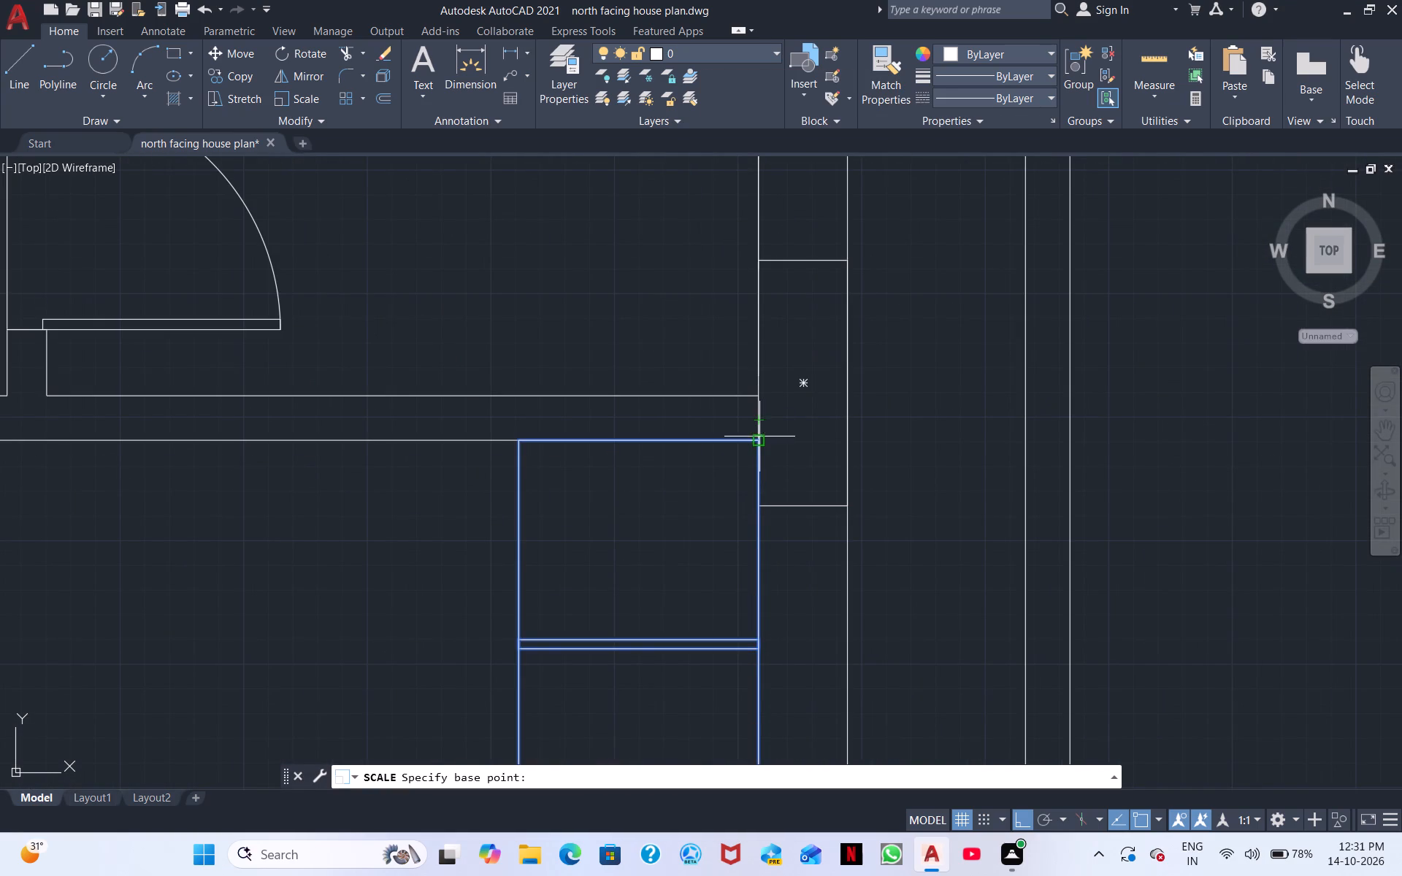
click(759, 438)
middle_drag(727, 564, 733, 490)
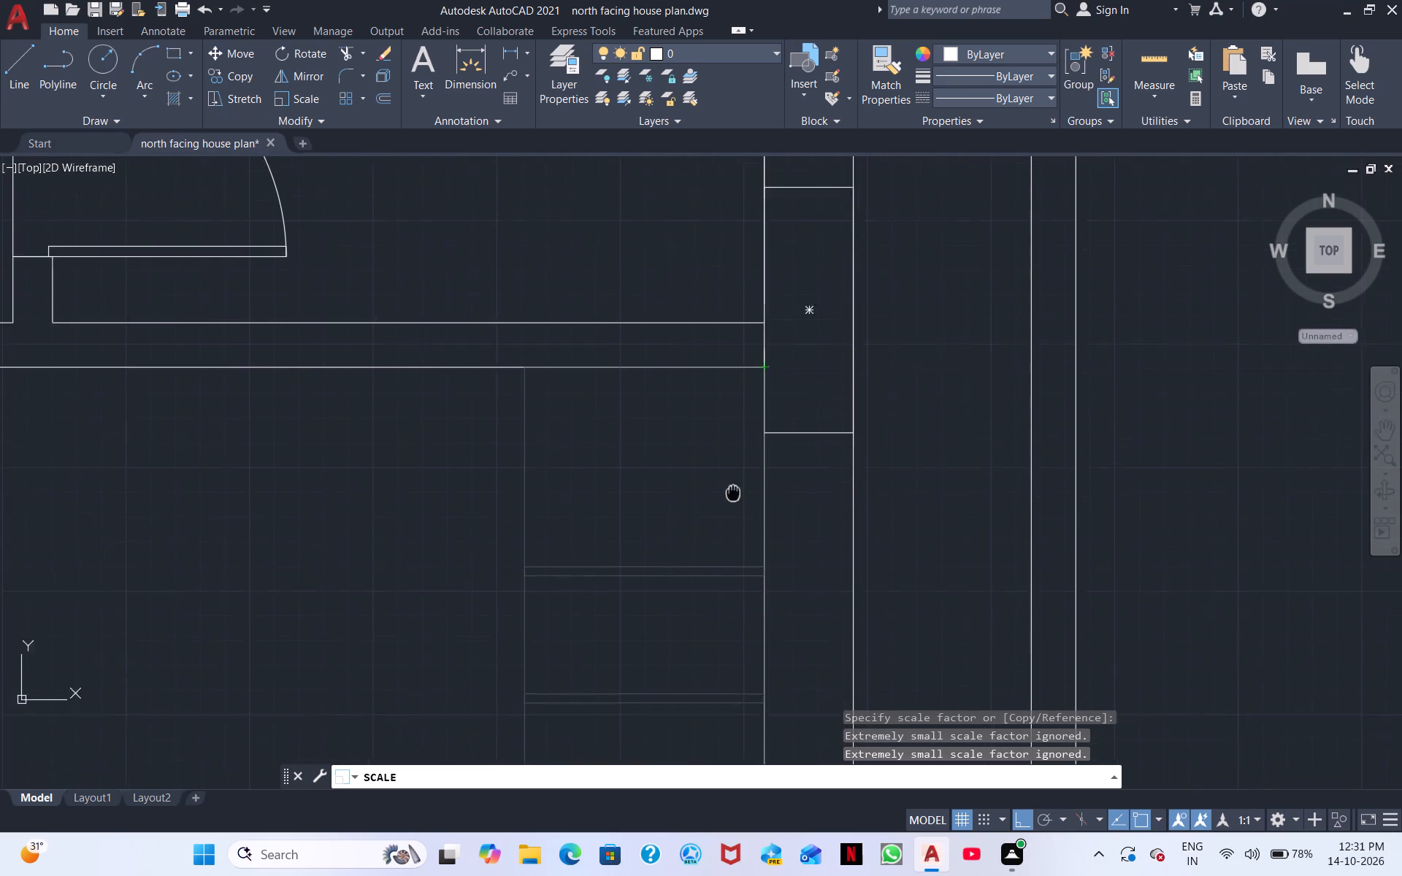
middle_drag(733, 490, 734, 413)
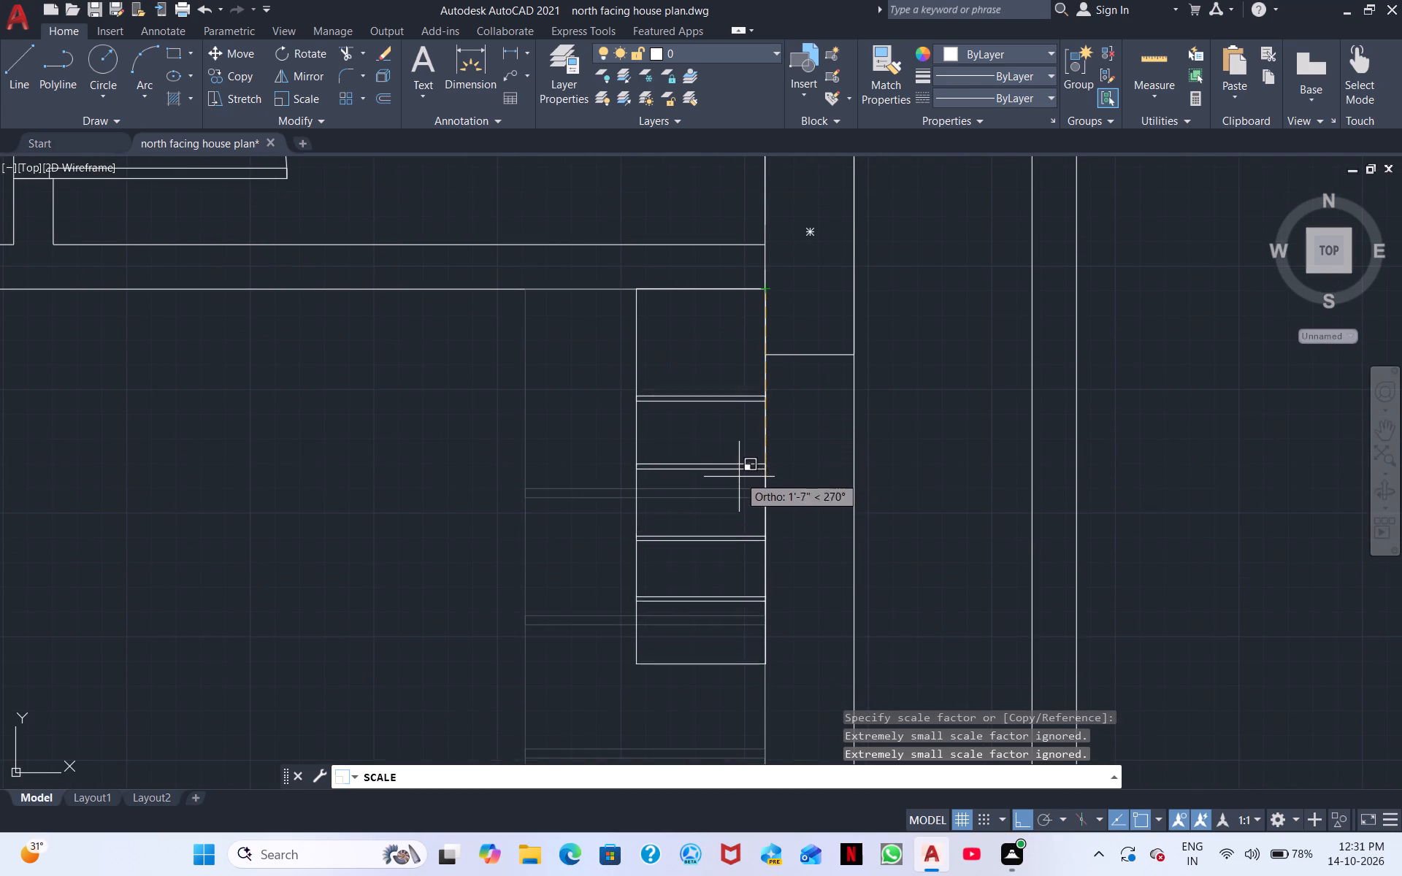
click(737, 550)
Examine the east plan's rooms and fittings against the west plan, including the kitchen and the northern rooms.
scroll(737, 524, down, 1)
scroll(689, 565, down, 2)
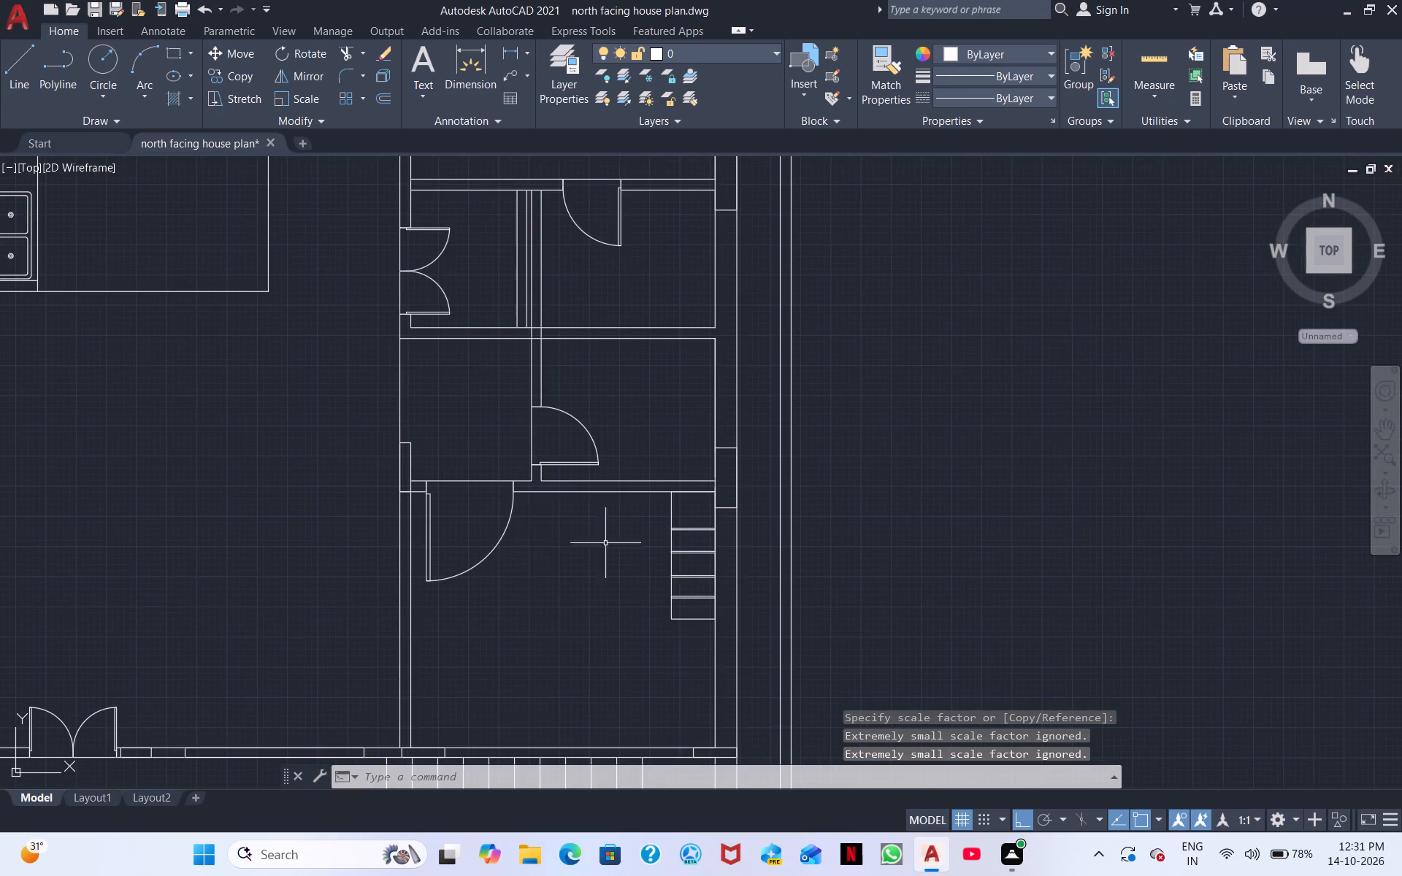
middle_drag(534, 531, 681, 432)
middle_drag(705, 517, 662, 468)
scroll(632, 510, down, 1)
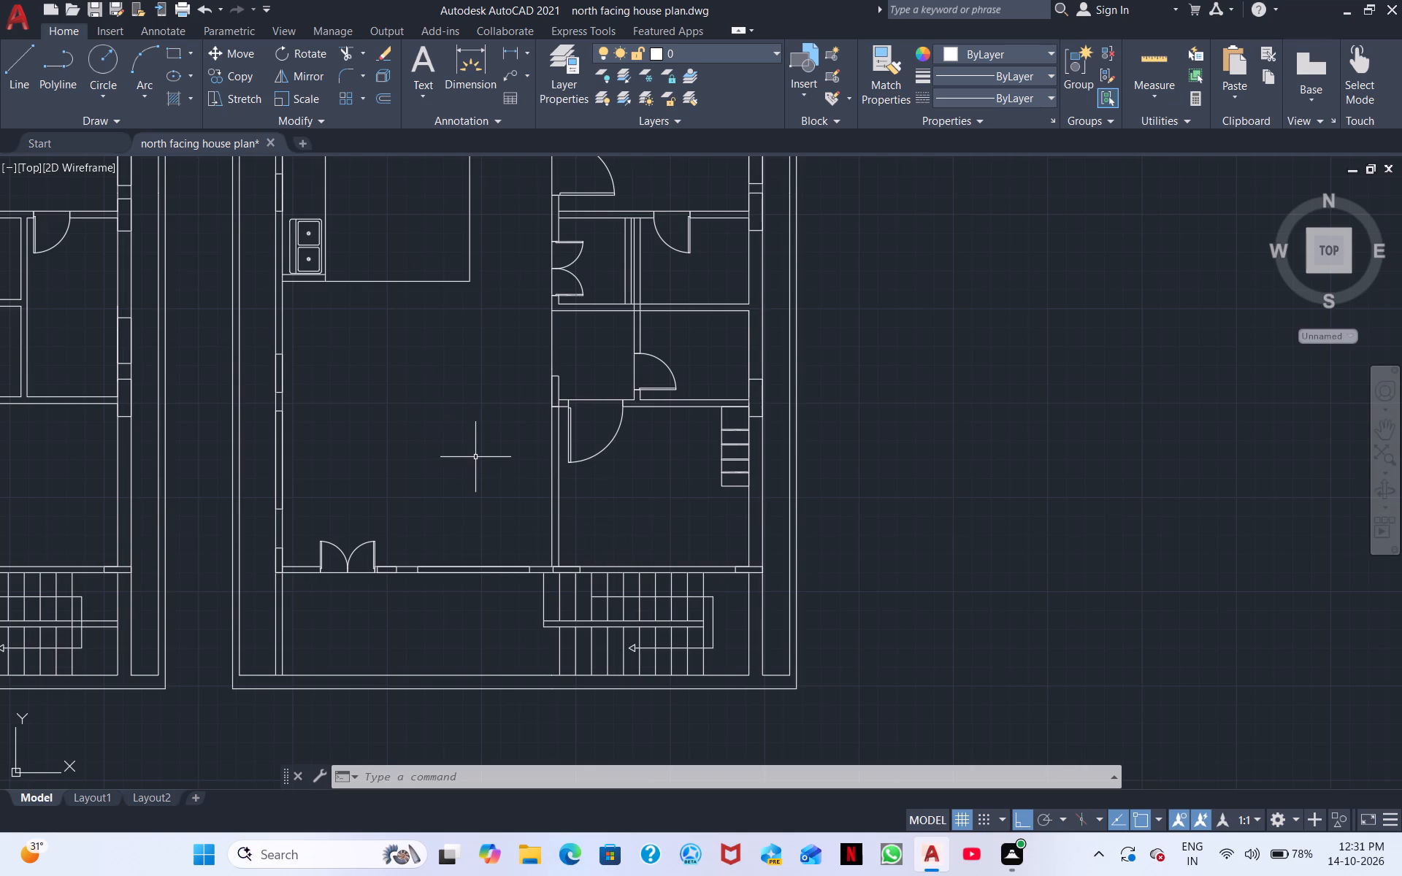
scroll(482, 462, down, 1)
middle_drag(546, 458, 662, 632)
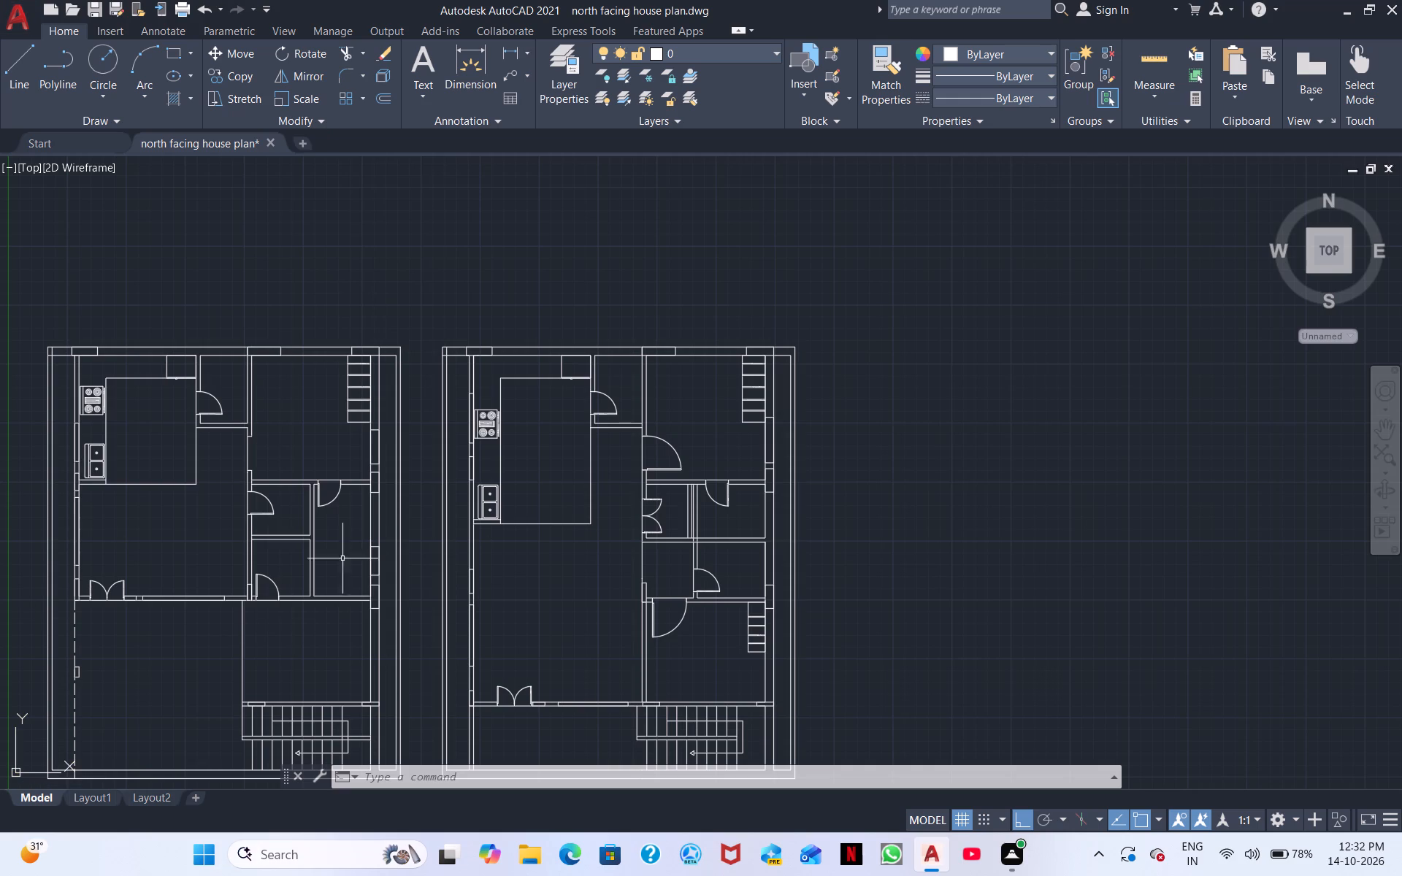
scroll(472, 488, up, 3)
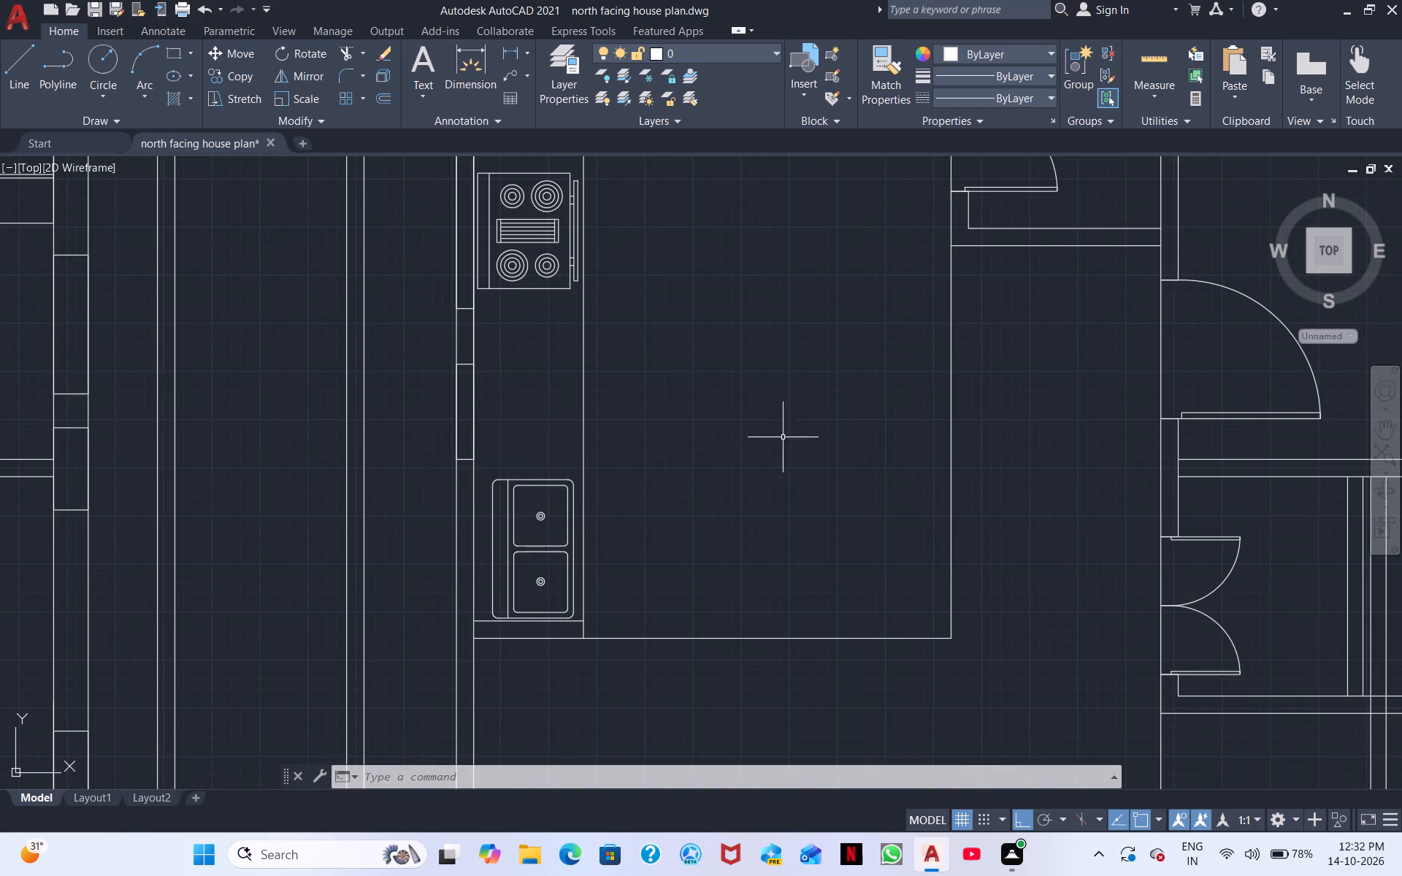
middle_drag(807, 442, 551, 682)
scroll(600, 593, down, 1)
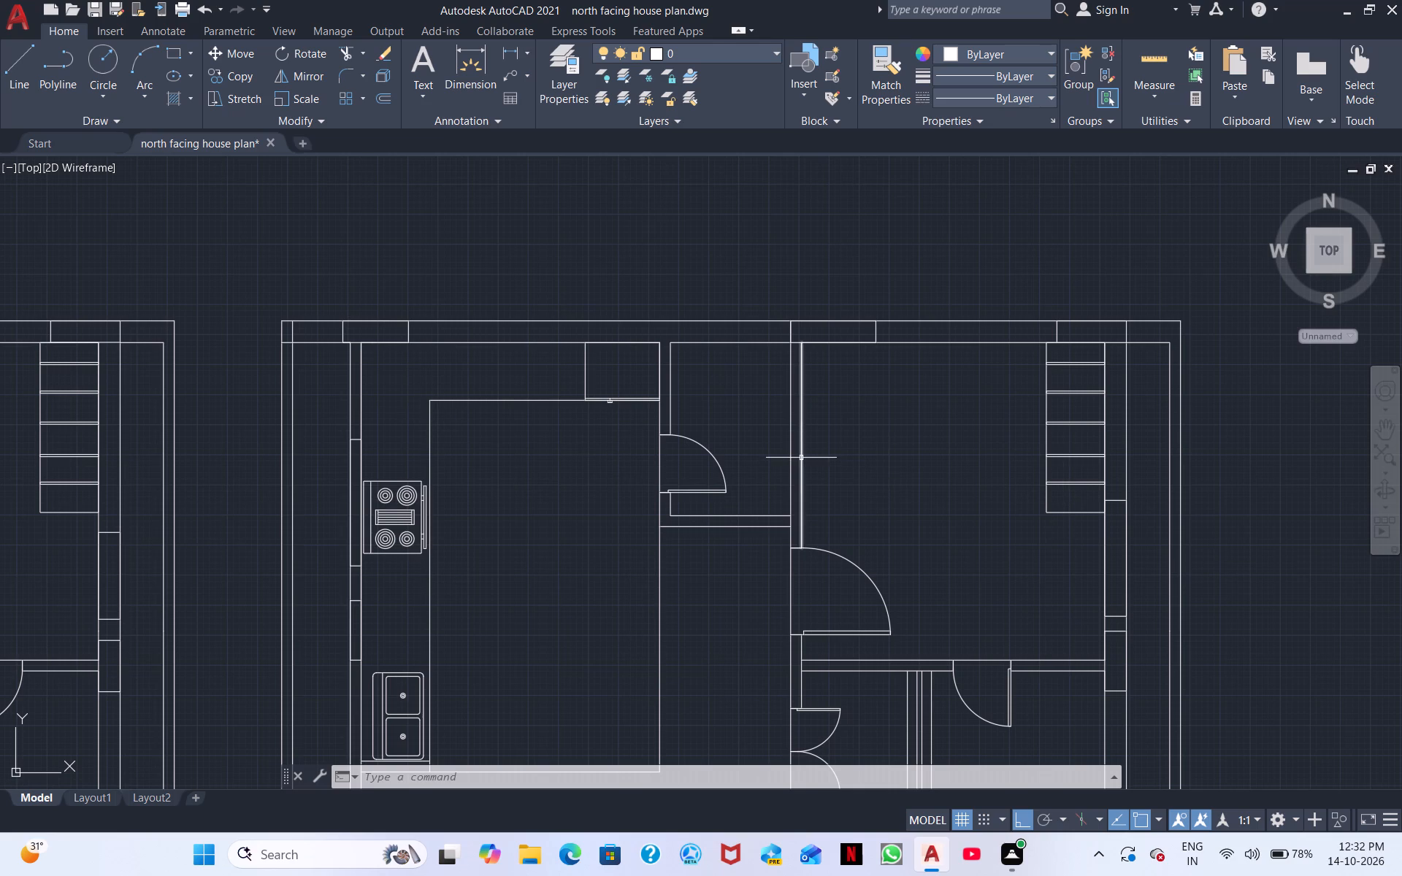
middle_drag(801, 457, 725, 493)
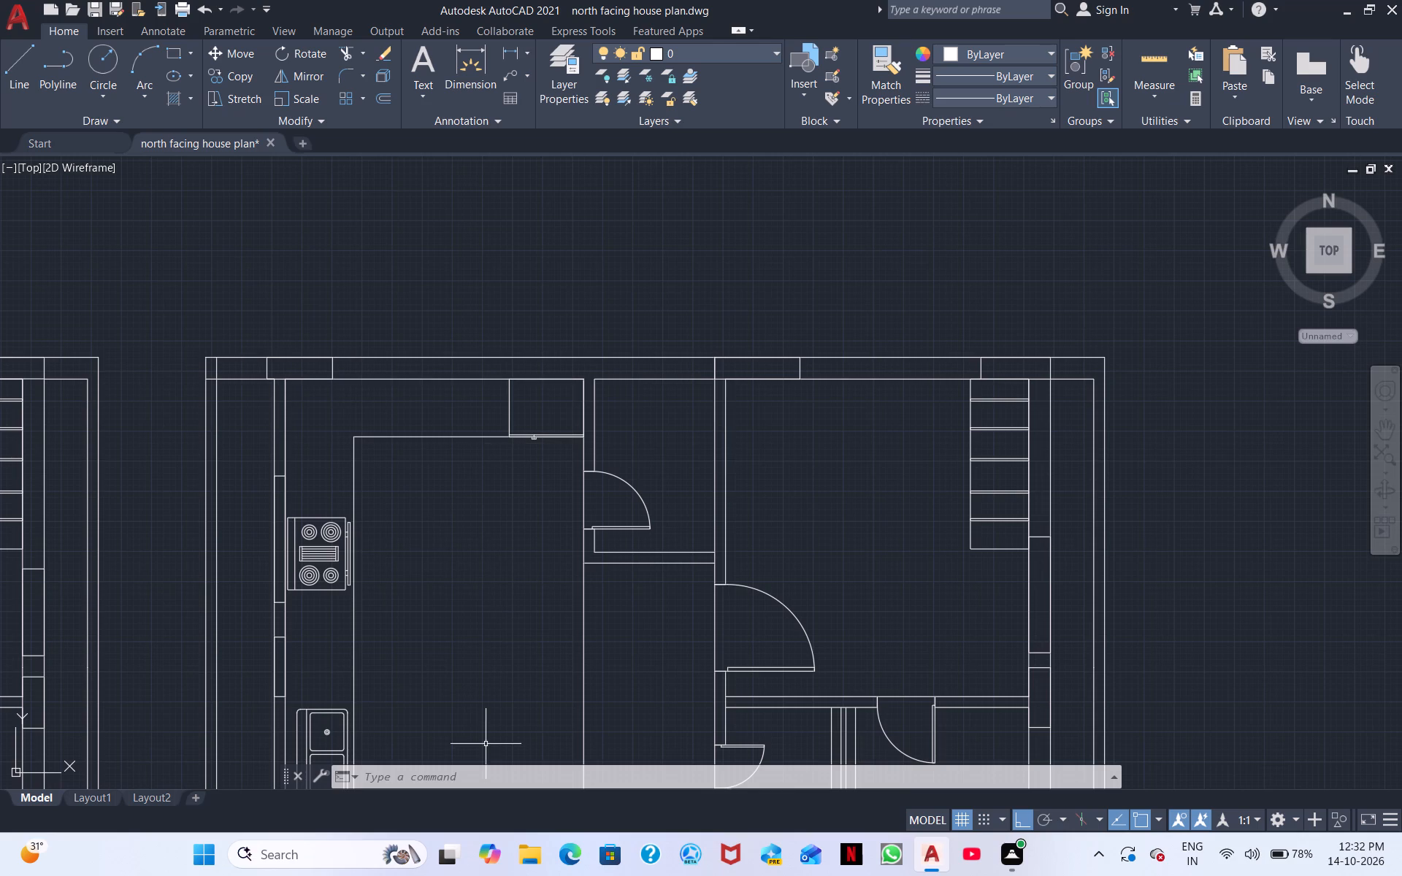
Insert the Bed - Queen block from DesignCenter's sample drawing Home - Space Planner.dwg, at scale 1.0 and angle 0, in the empty space east of the east plan.
click(492, 776)
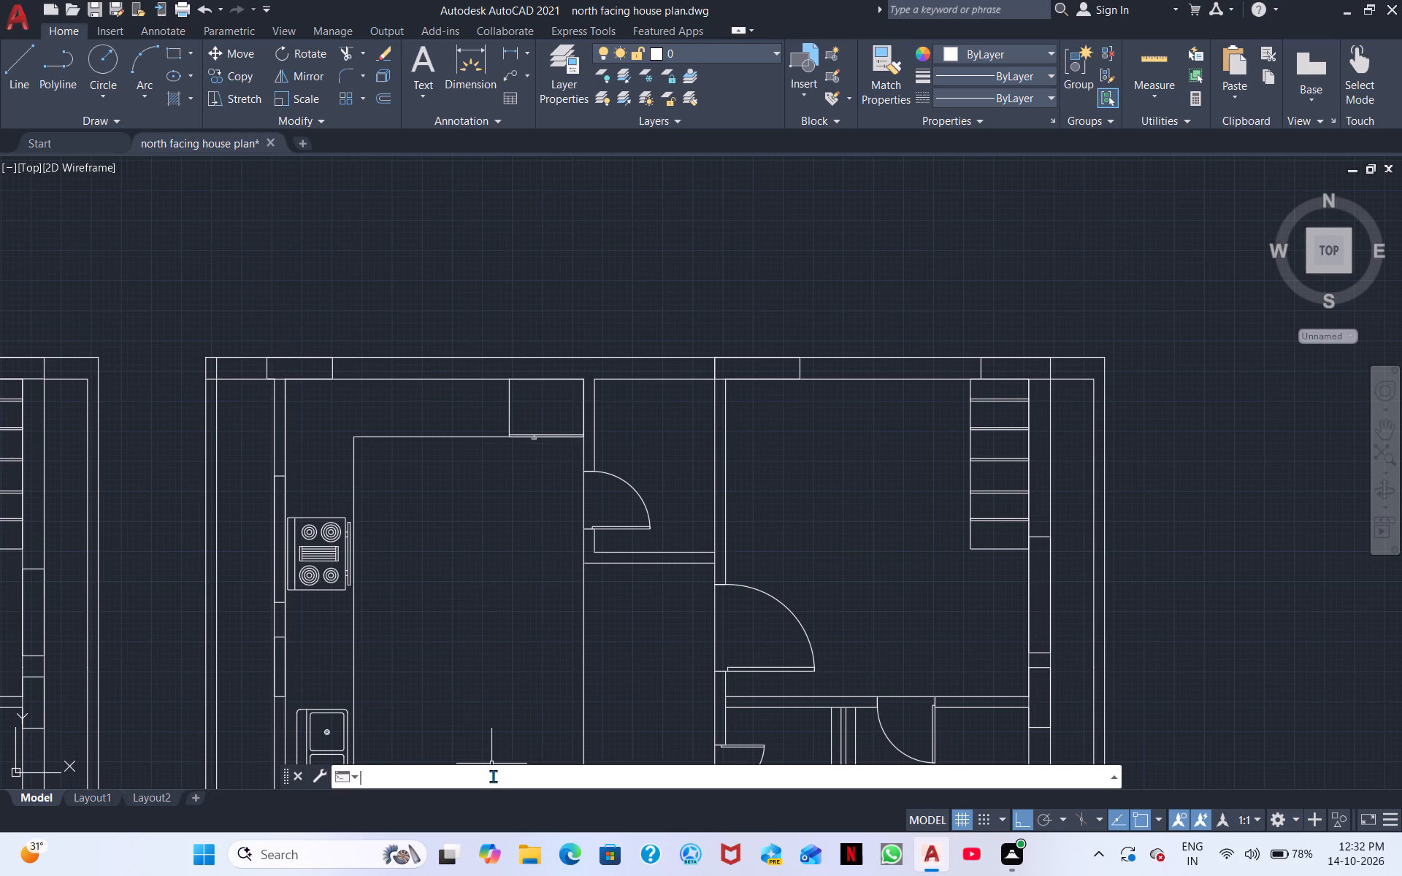
text(dc)
key(space)
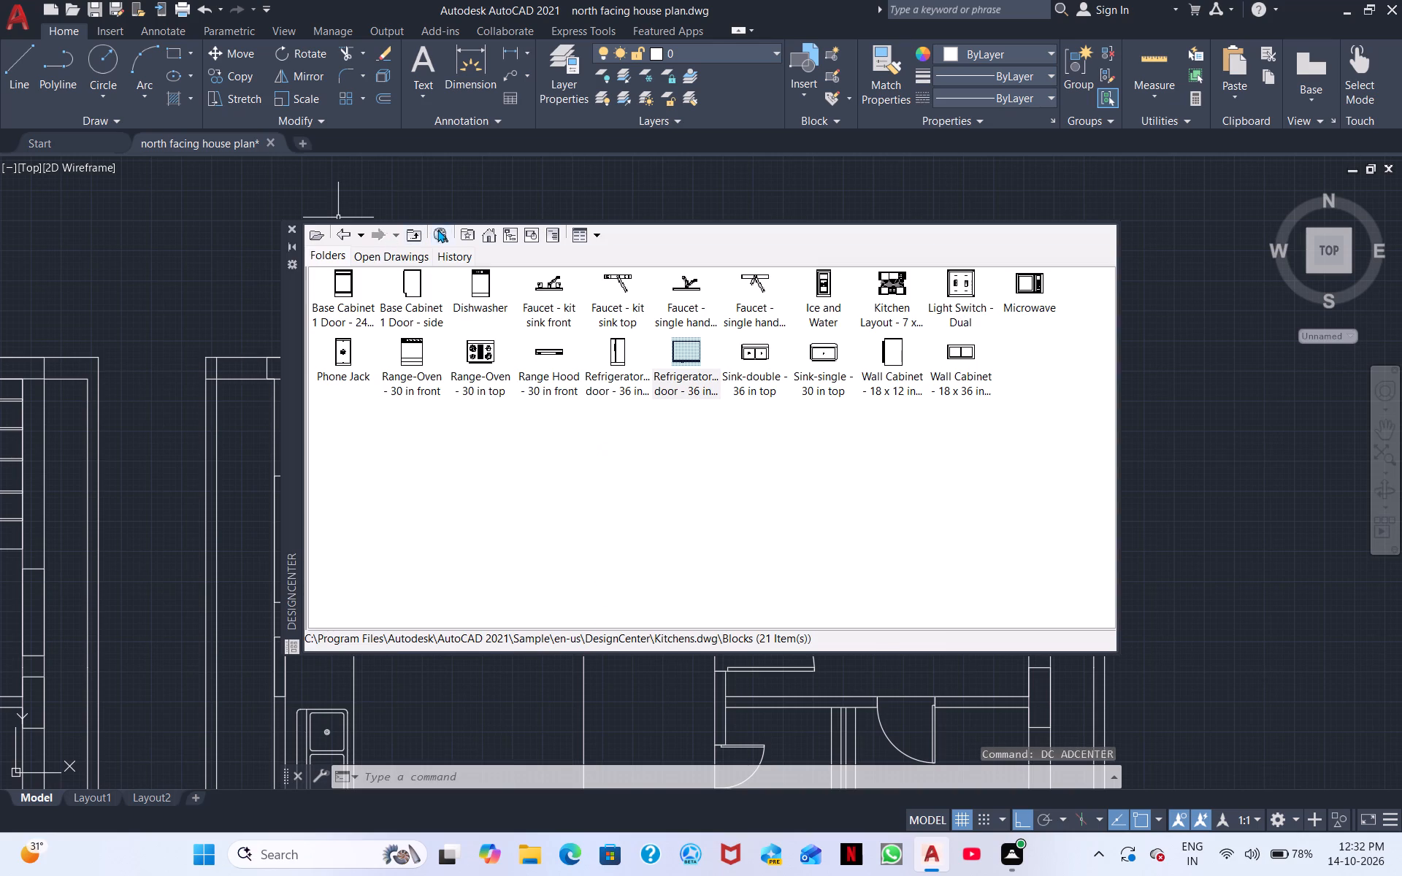
click(491, 234)
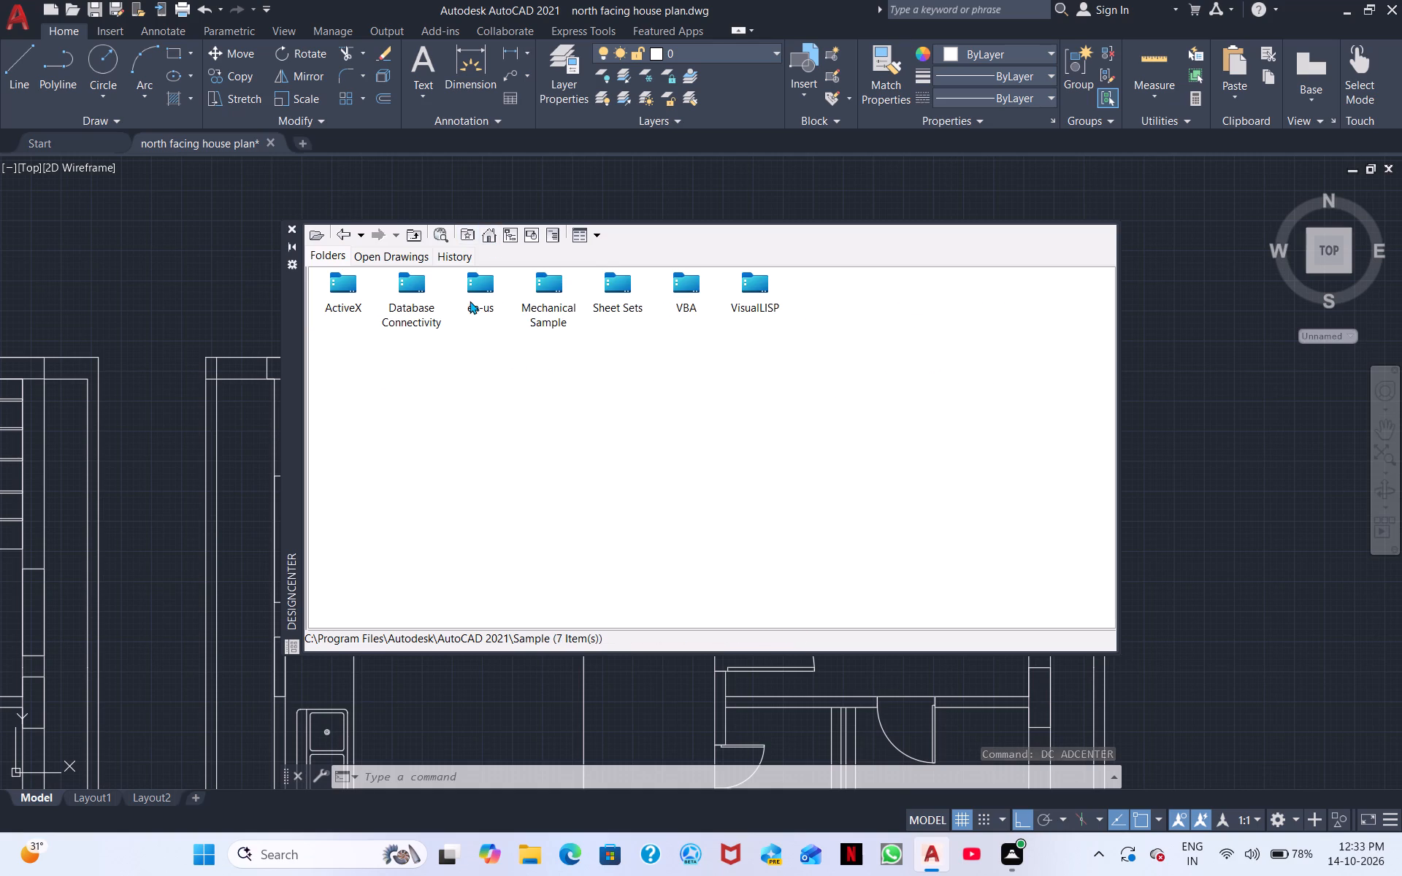
click(470, 301)
double_click(490, 307)
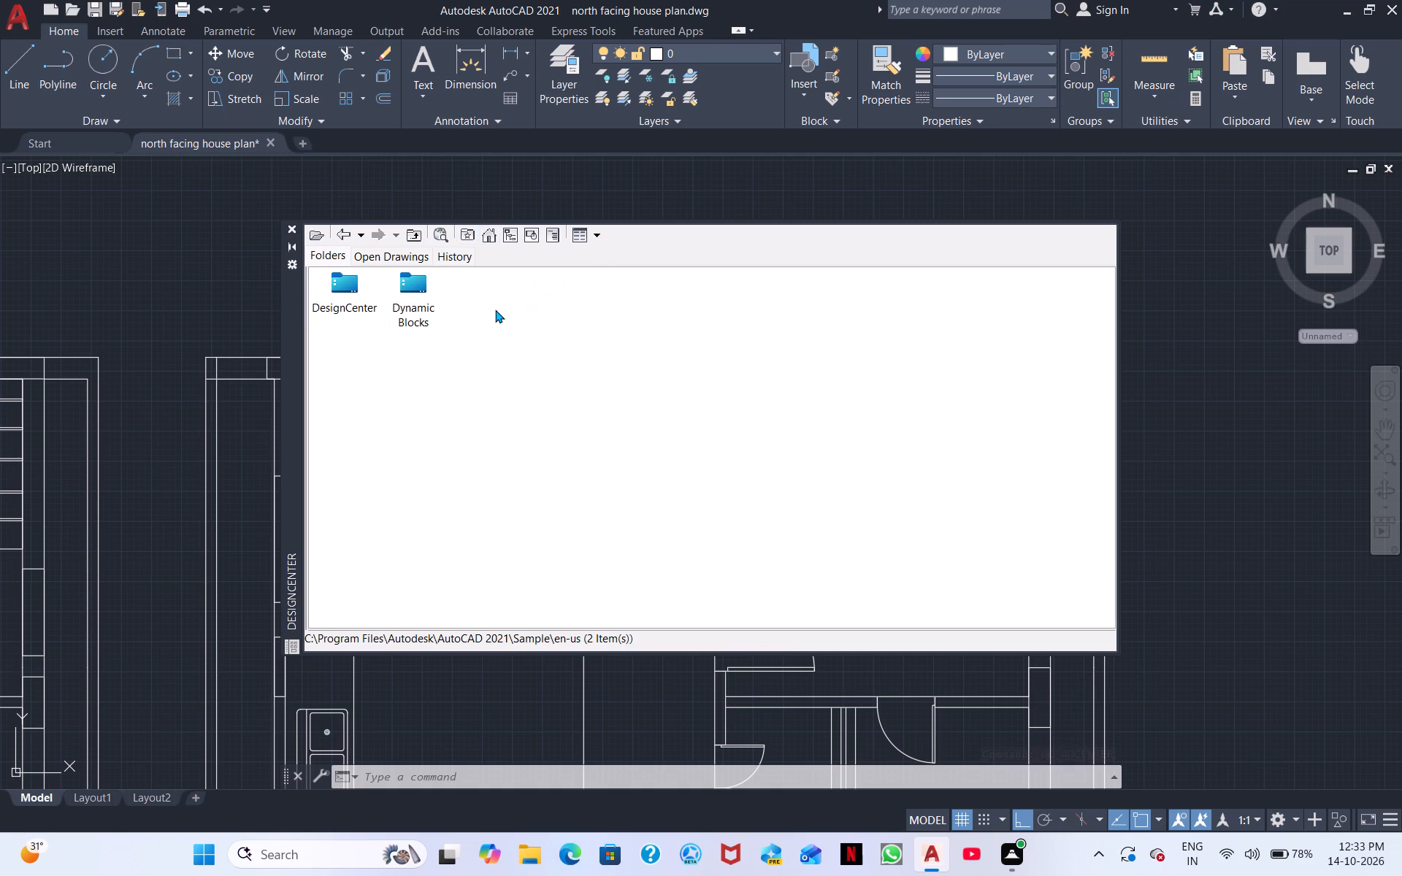
double_click(344, 308)
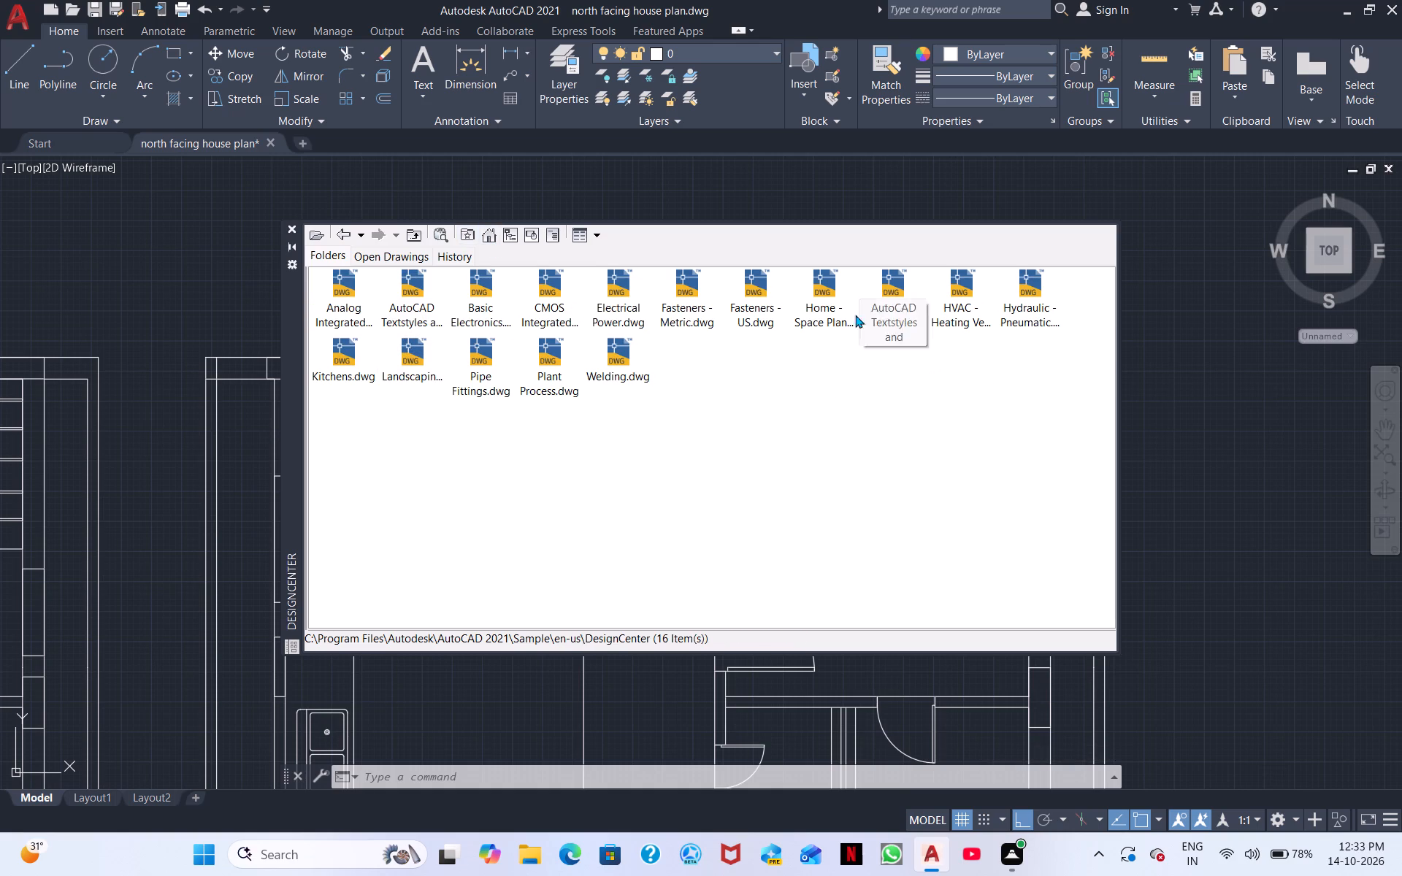
double_click(821, 287)
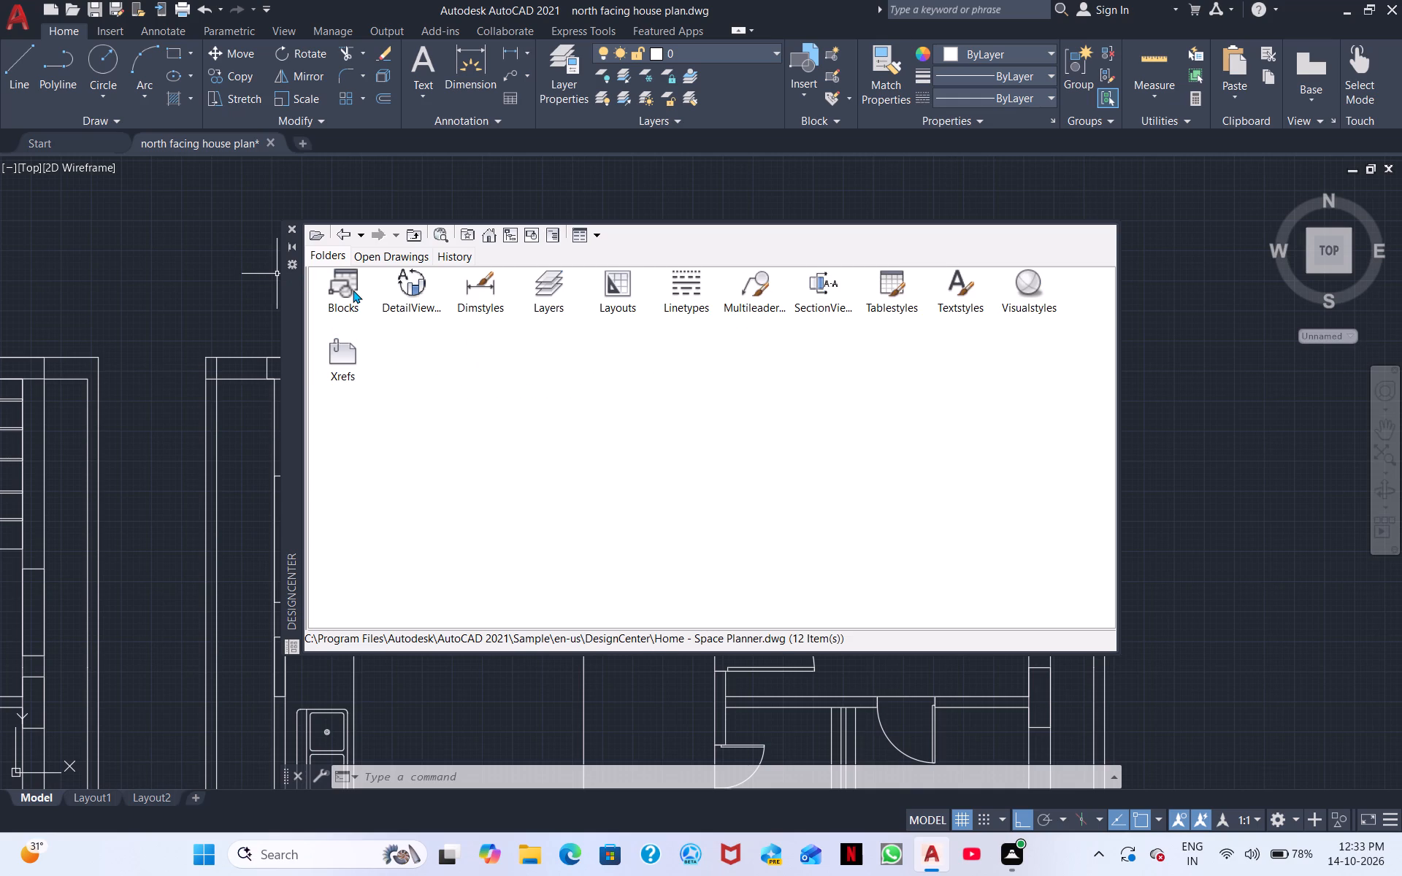
double_click(353, 290)
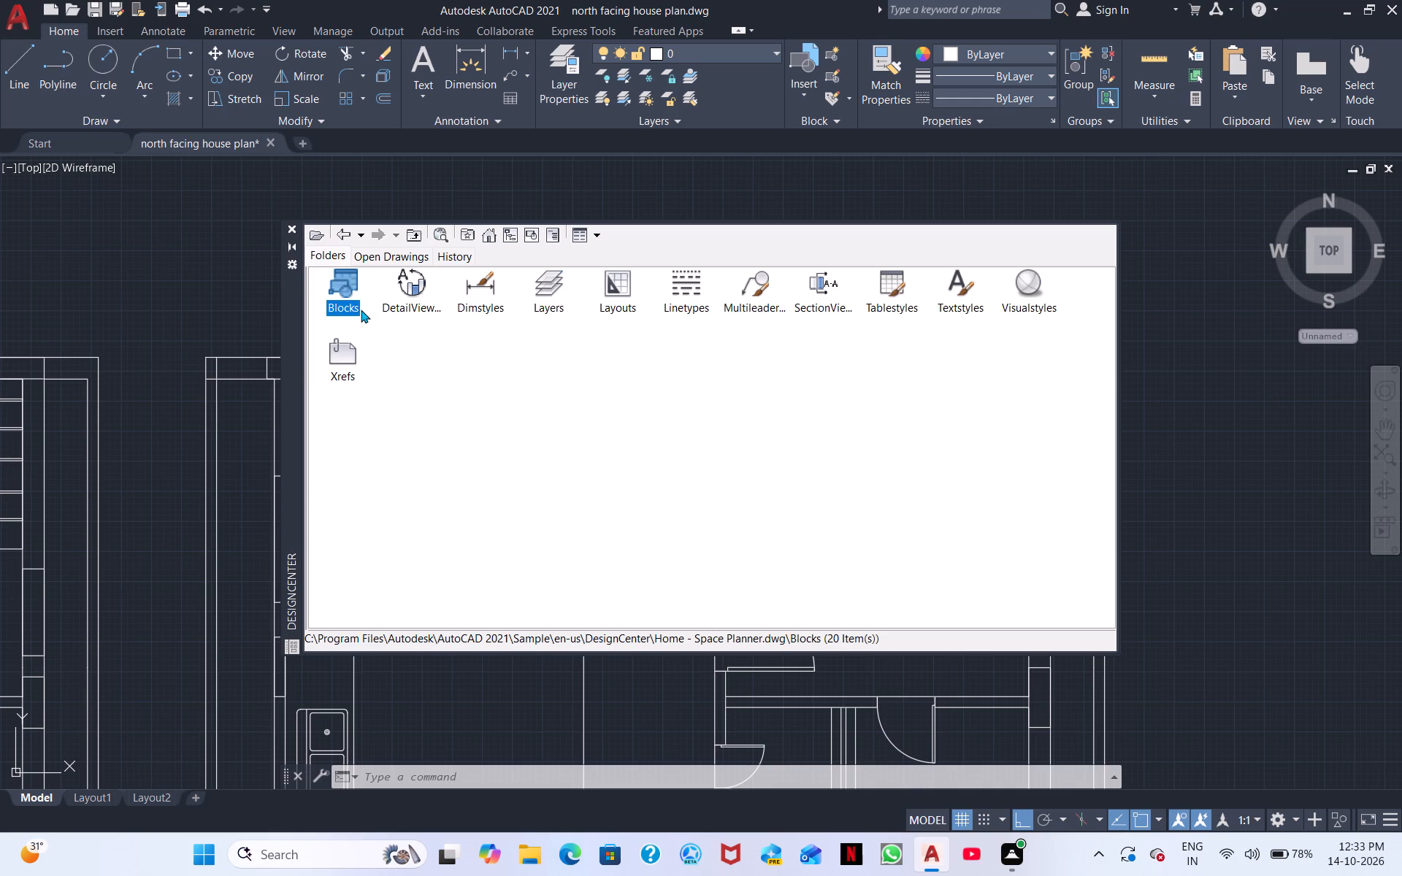
click(342, 300)
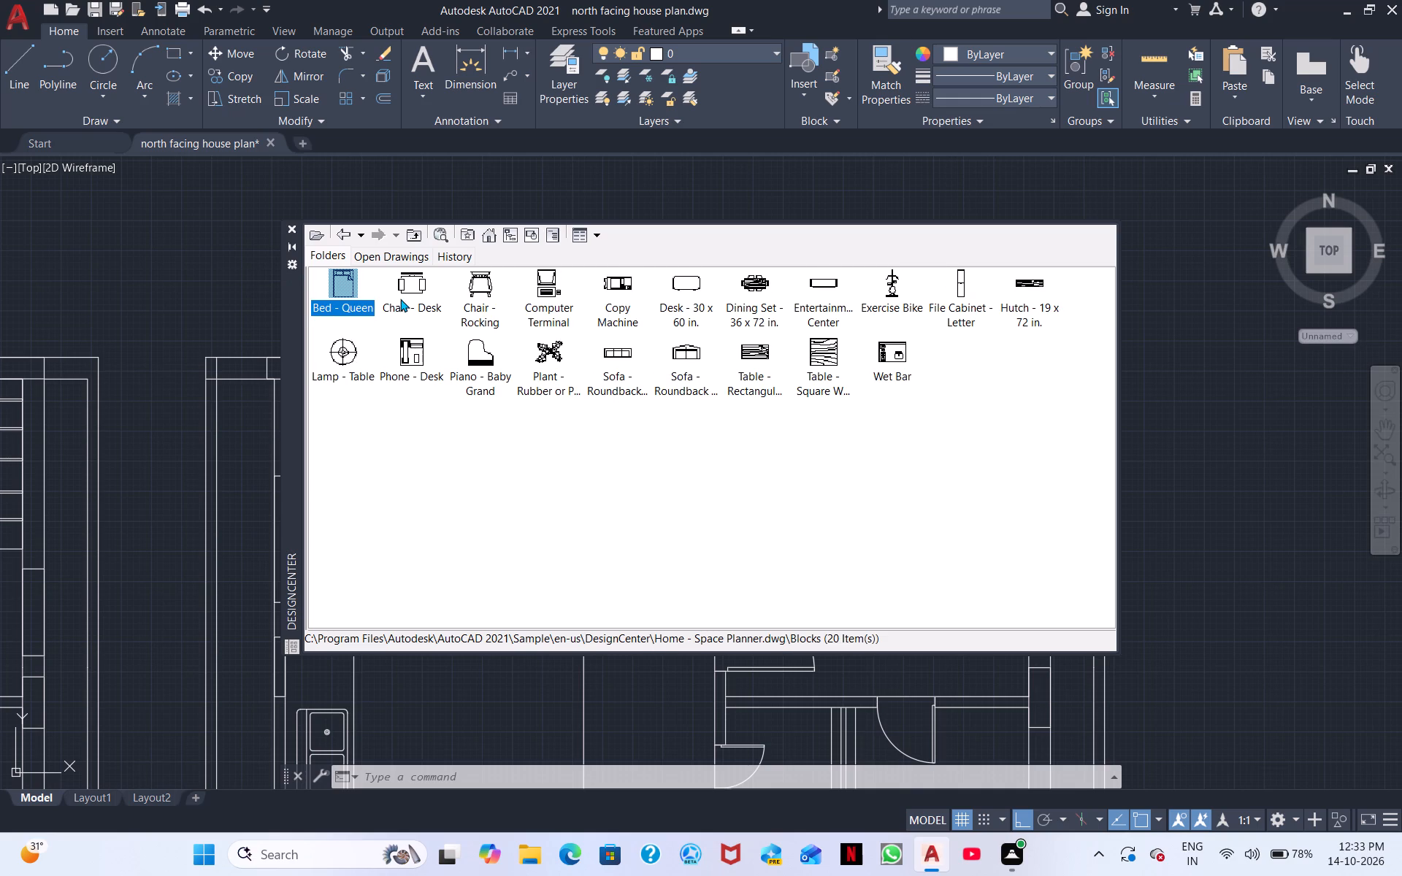
double_click(344, 291)
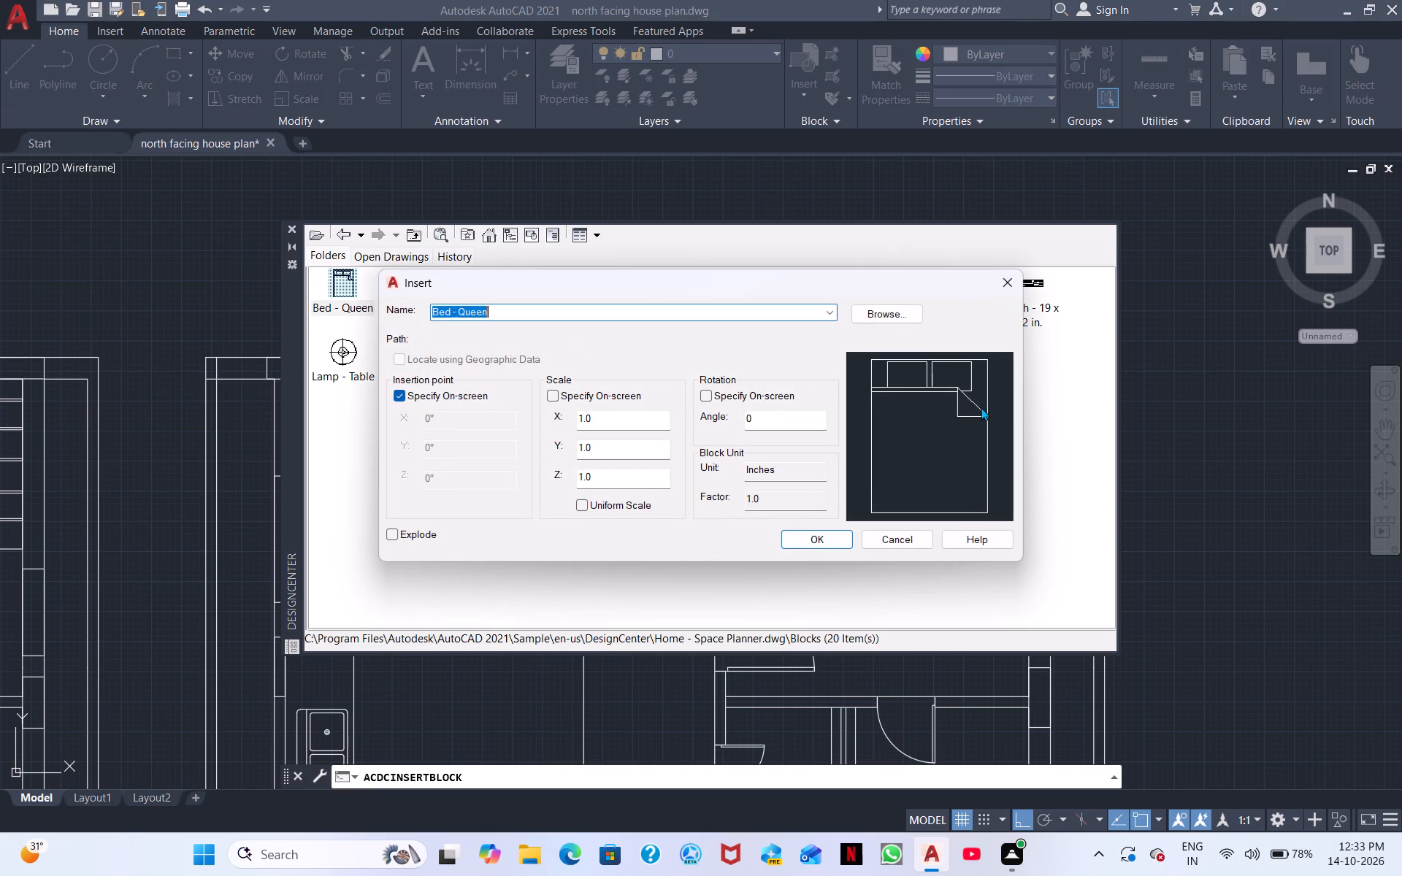
click(823, 538)
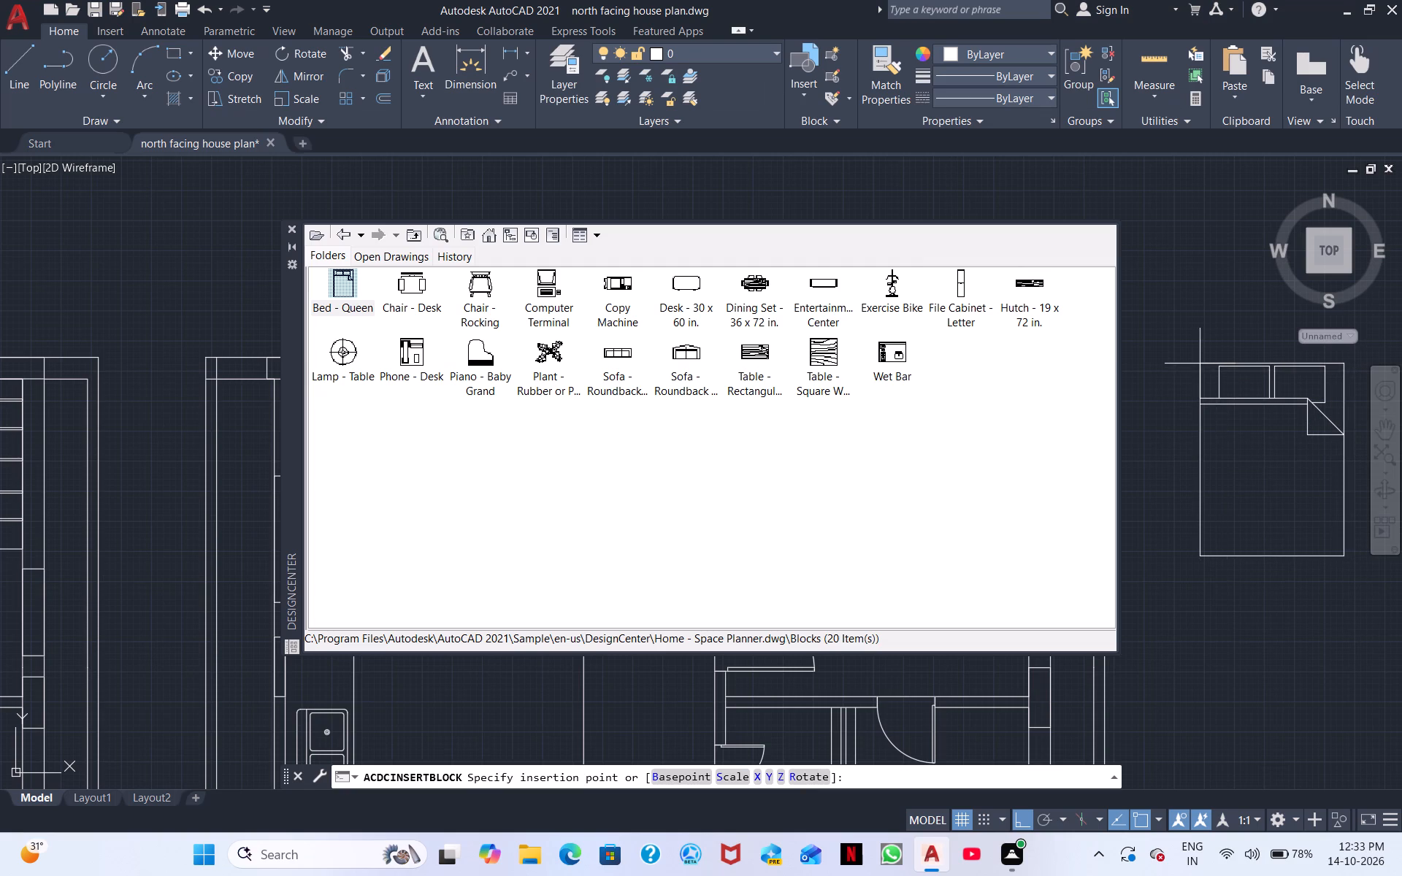
click(1200, 364)
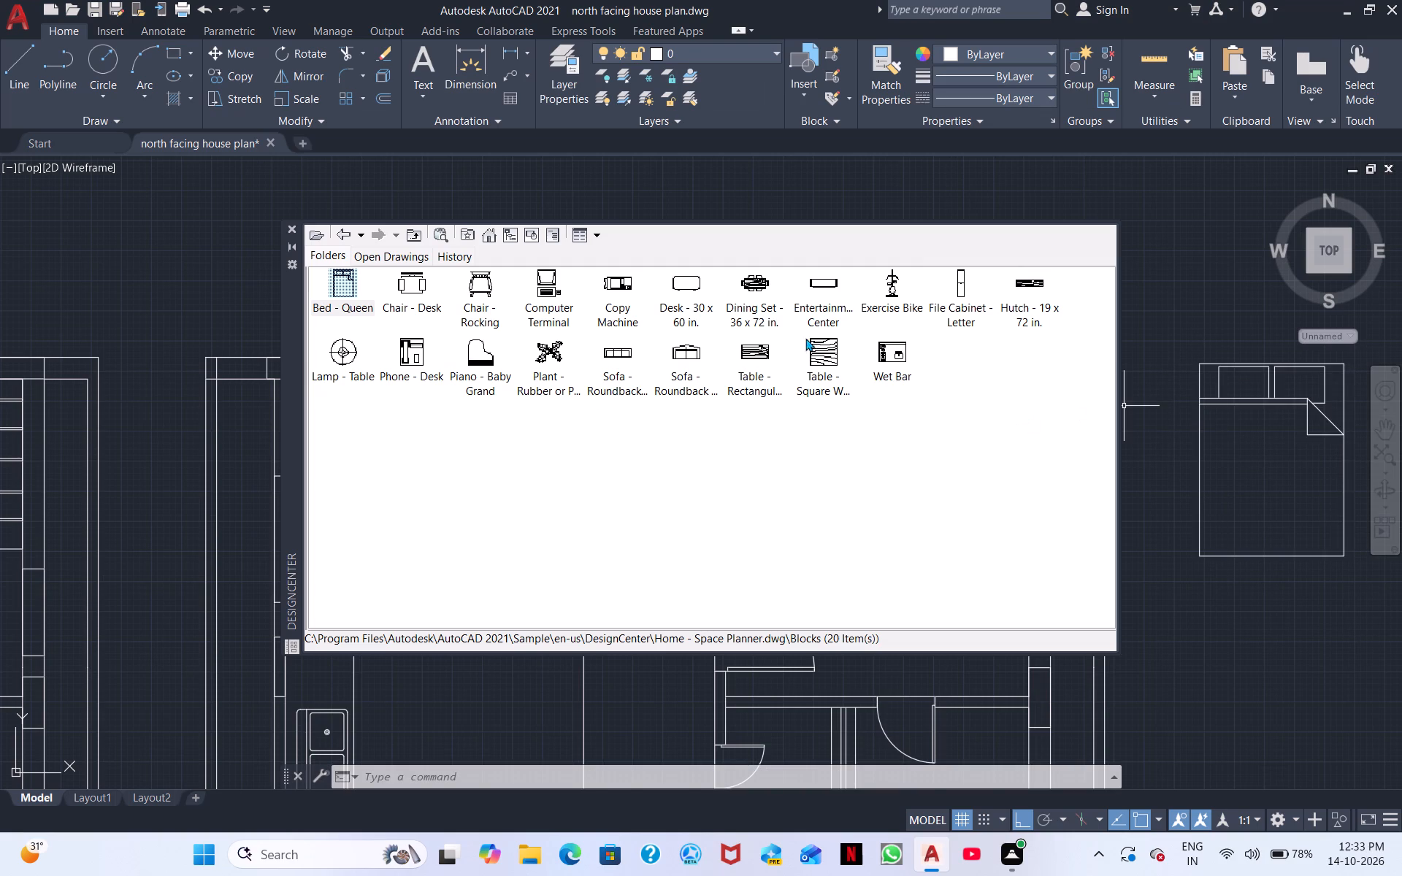
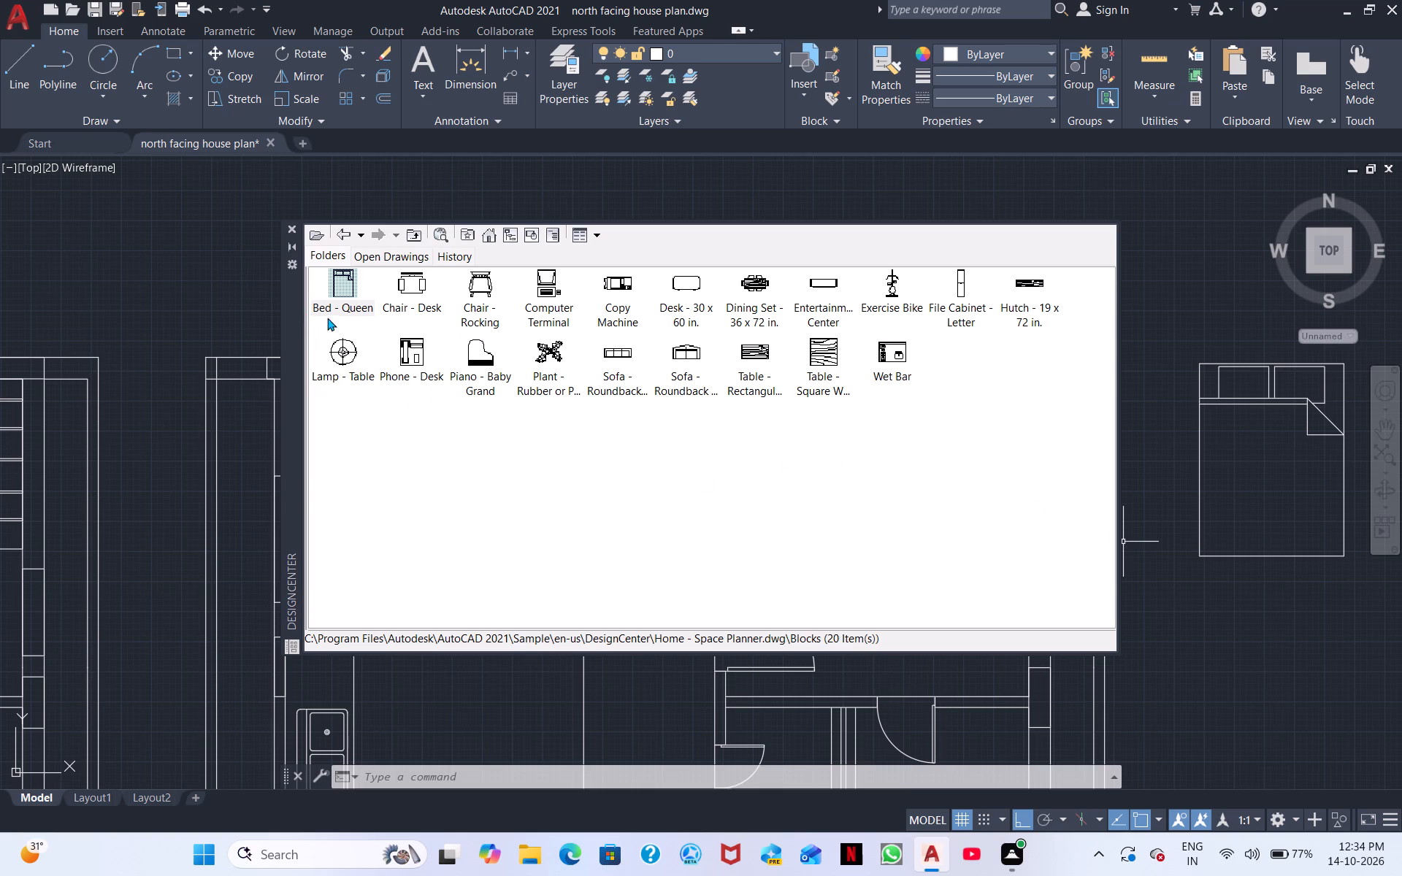
Insert the Lamp - Table block at scale 1.0 and angle 0, just west of the queen bed's pillow end.
double_click(345, 365)
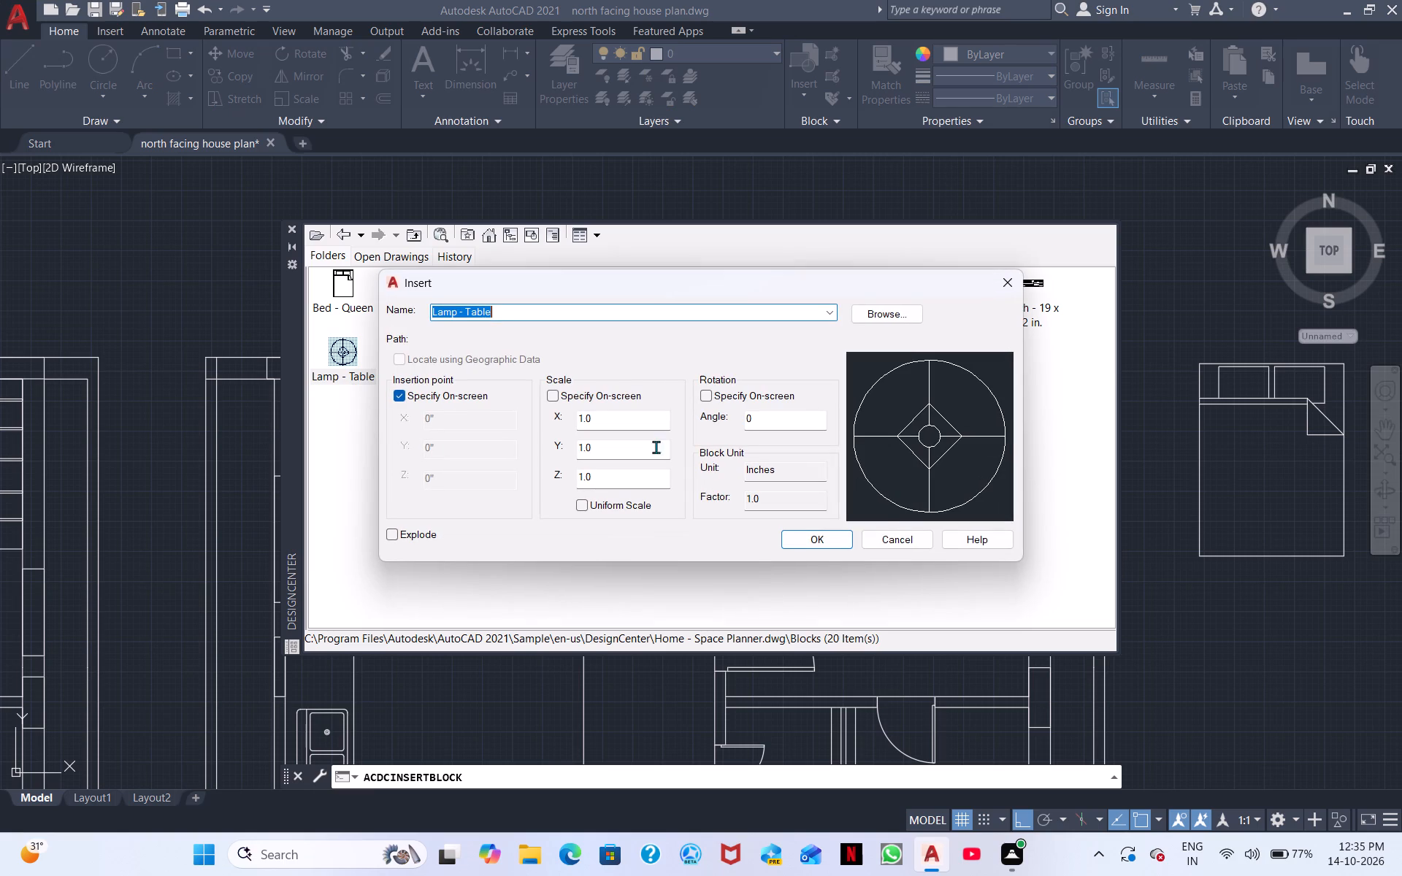
click(823, 541)
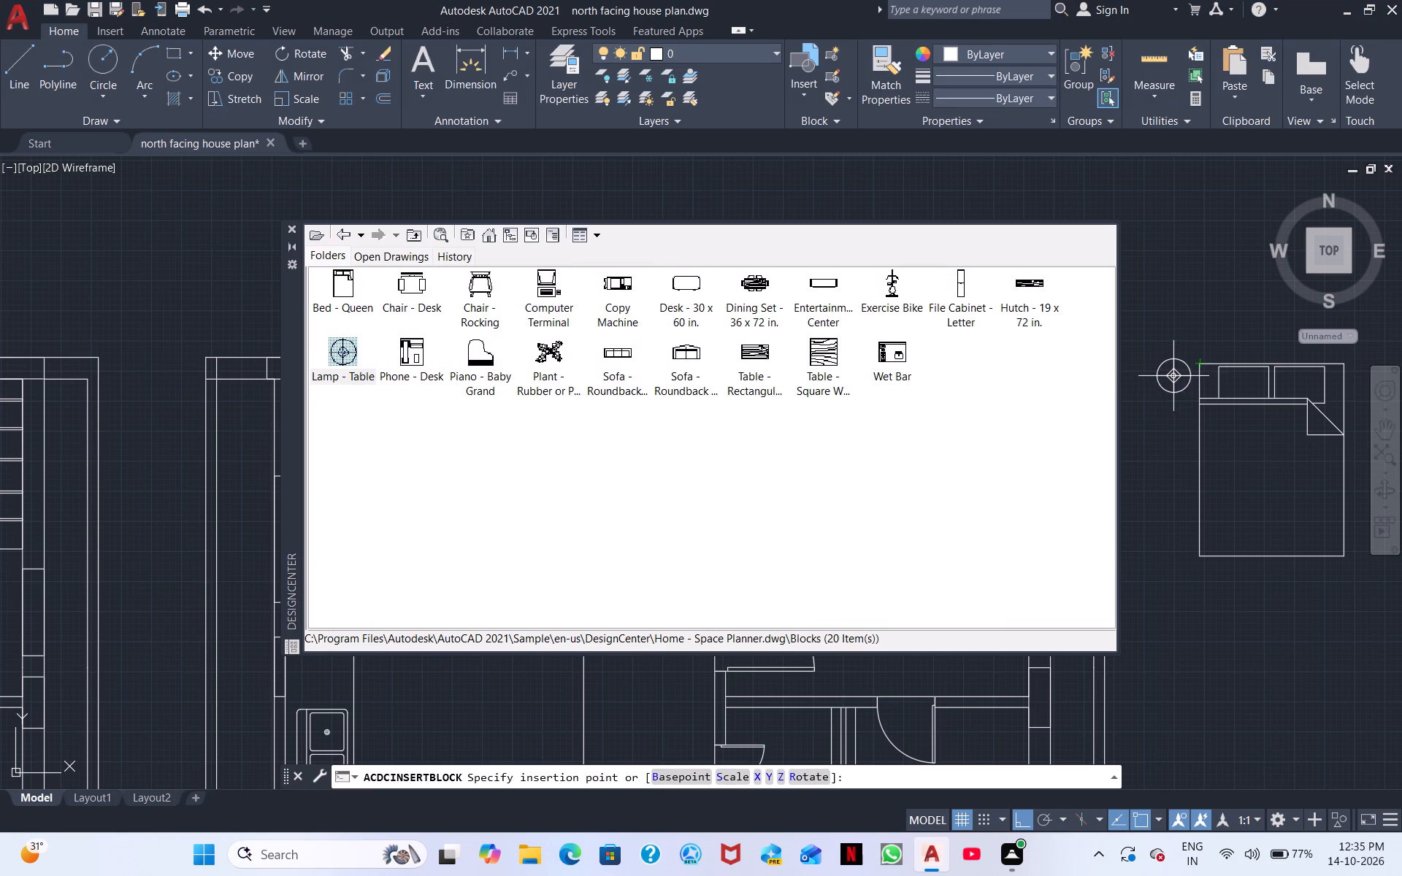
click(1178, 377)
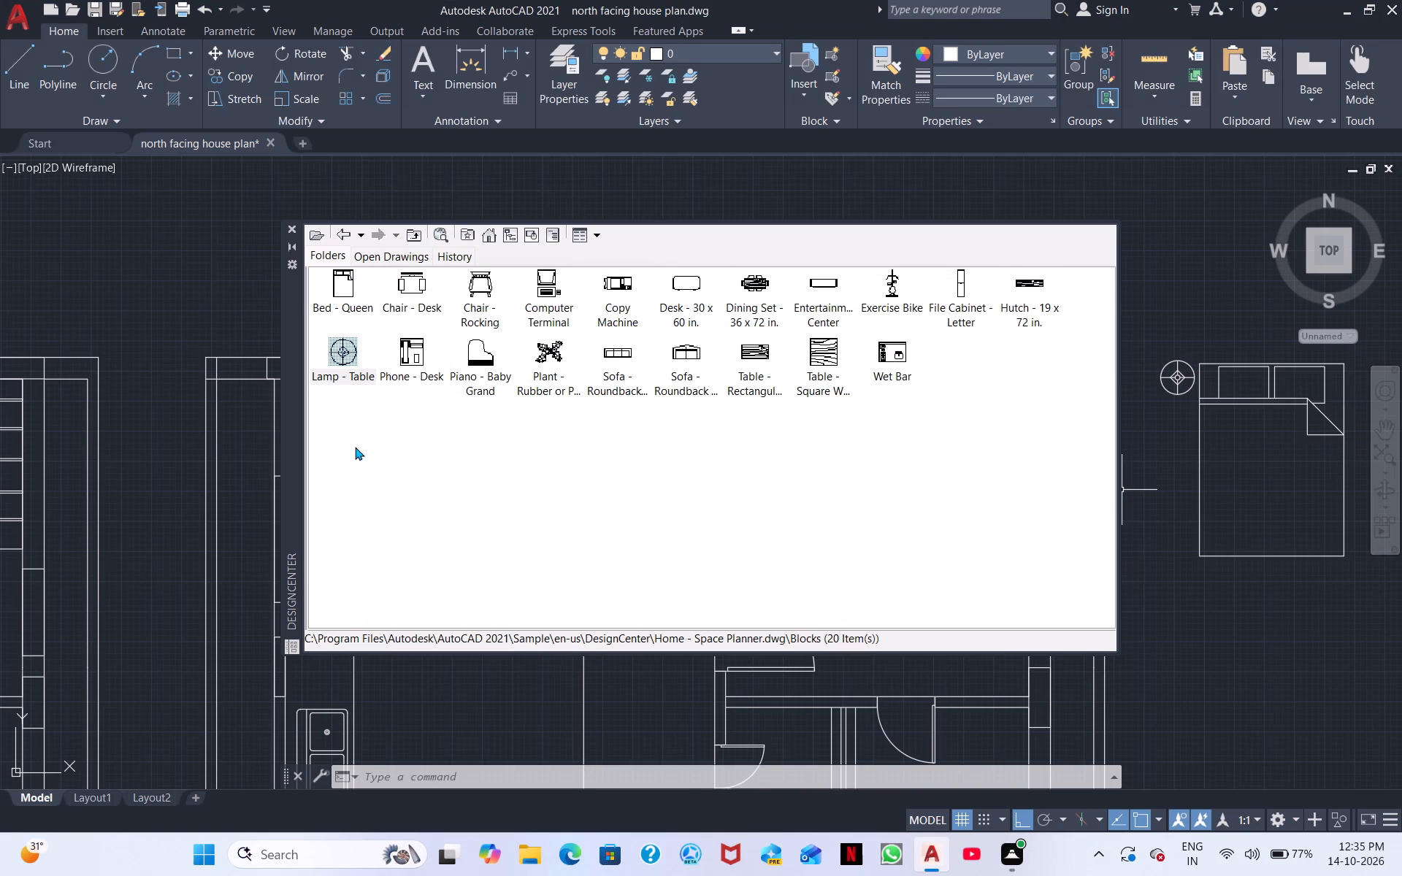
Insert the Sofa - Roundback 7 ft. block at scale 1.0 and angle 0, in the empty space south of the queen bed.
middle_drag(355, 447, 610, 445)
middle_drag(397, 432, 578, 439)
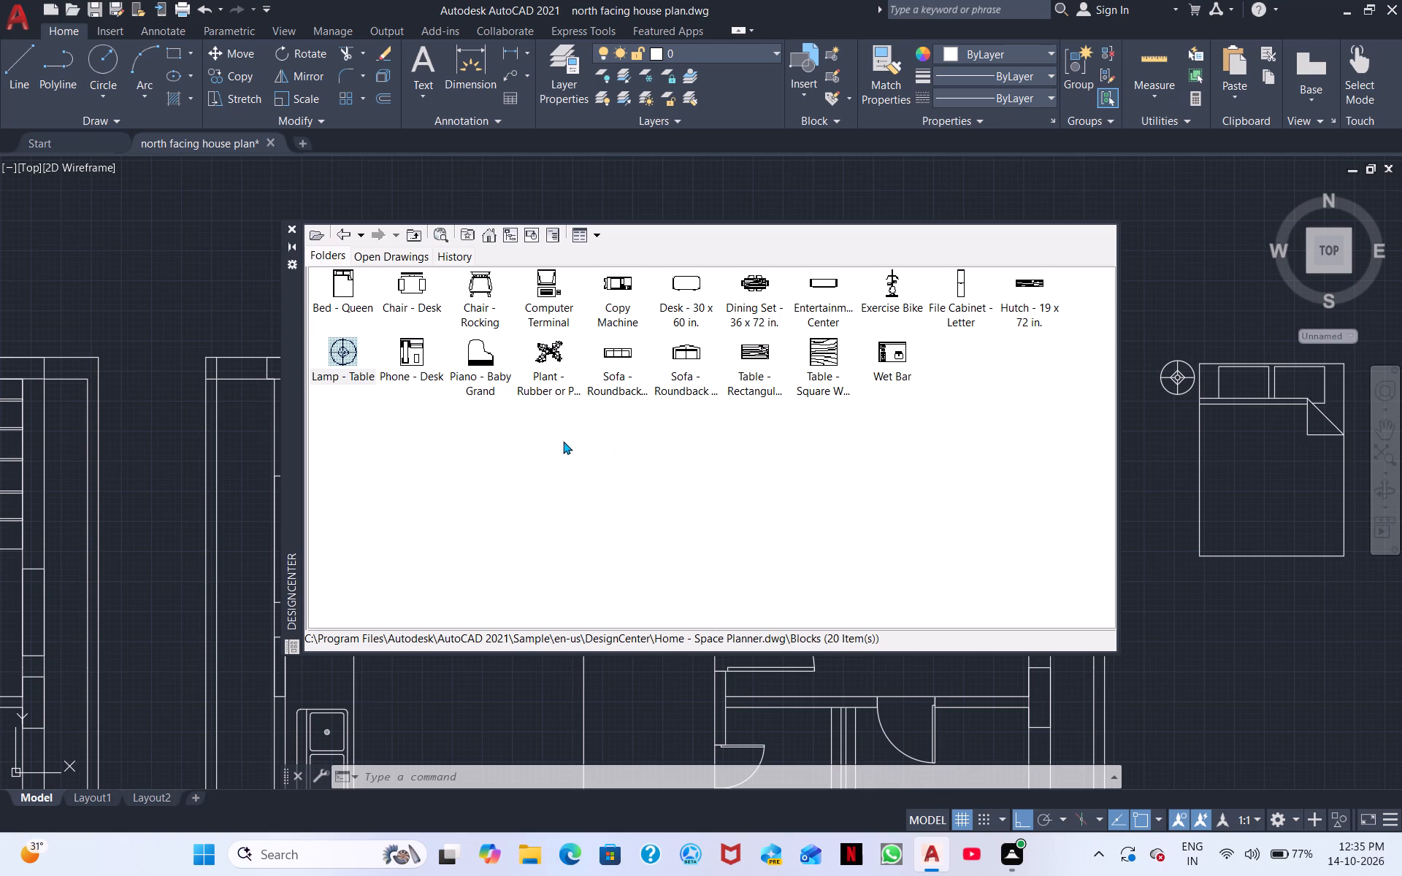
double_click(624, 353)
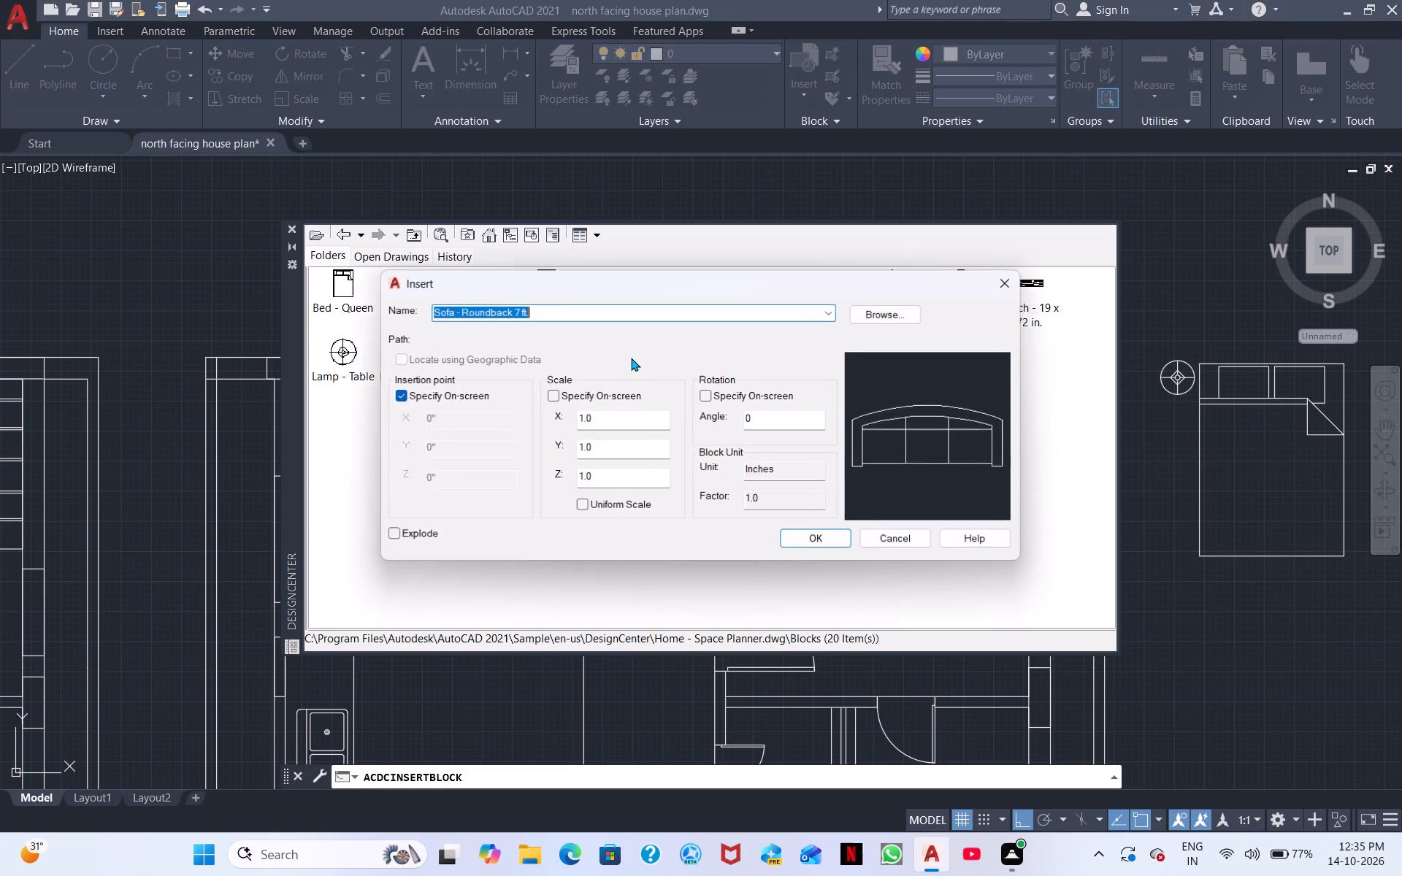
click(813, 531)
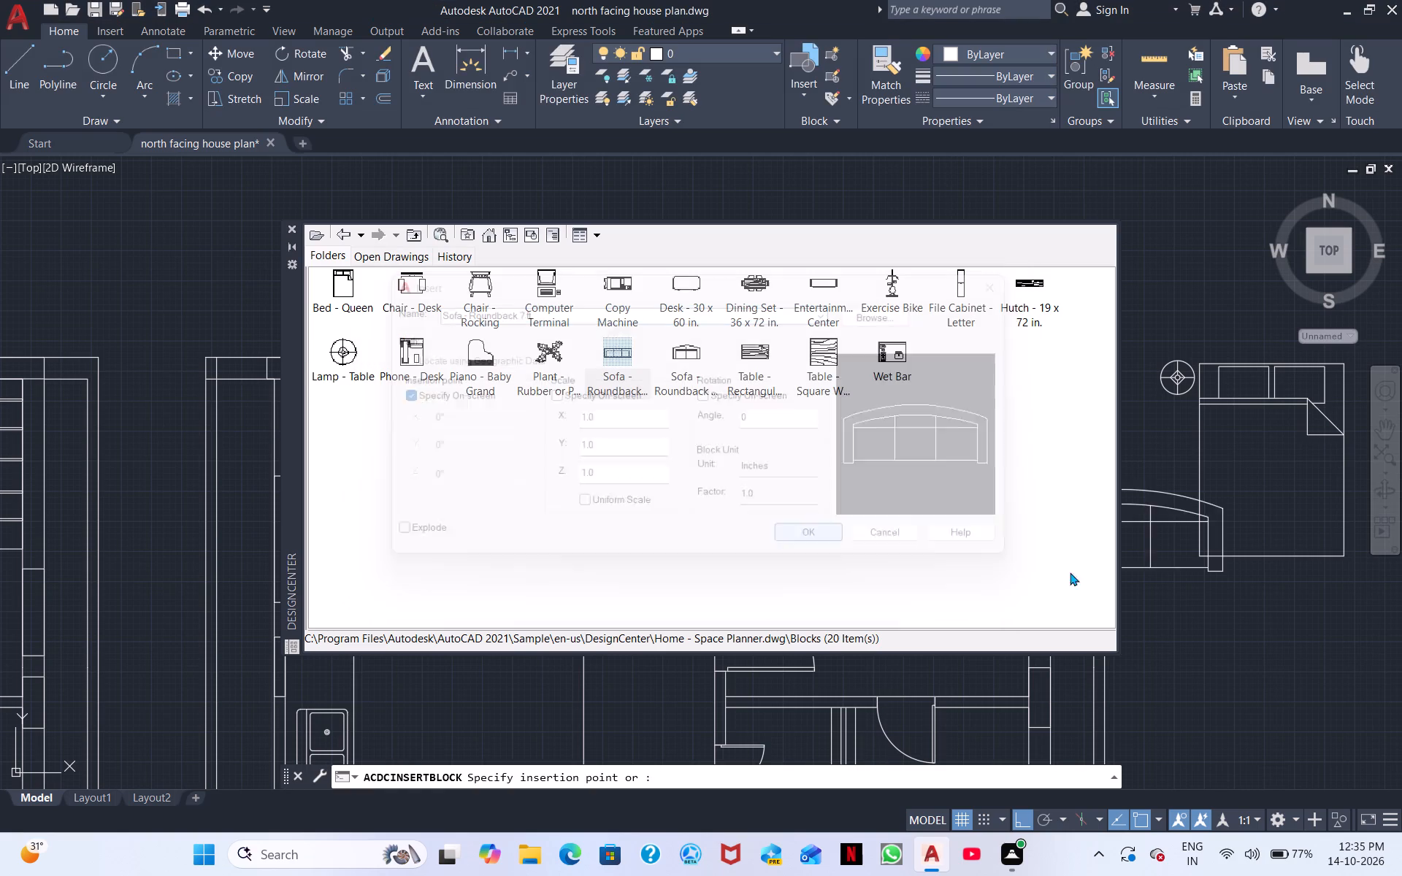
click(1292, 603)
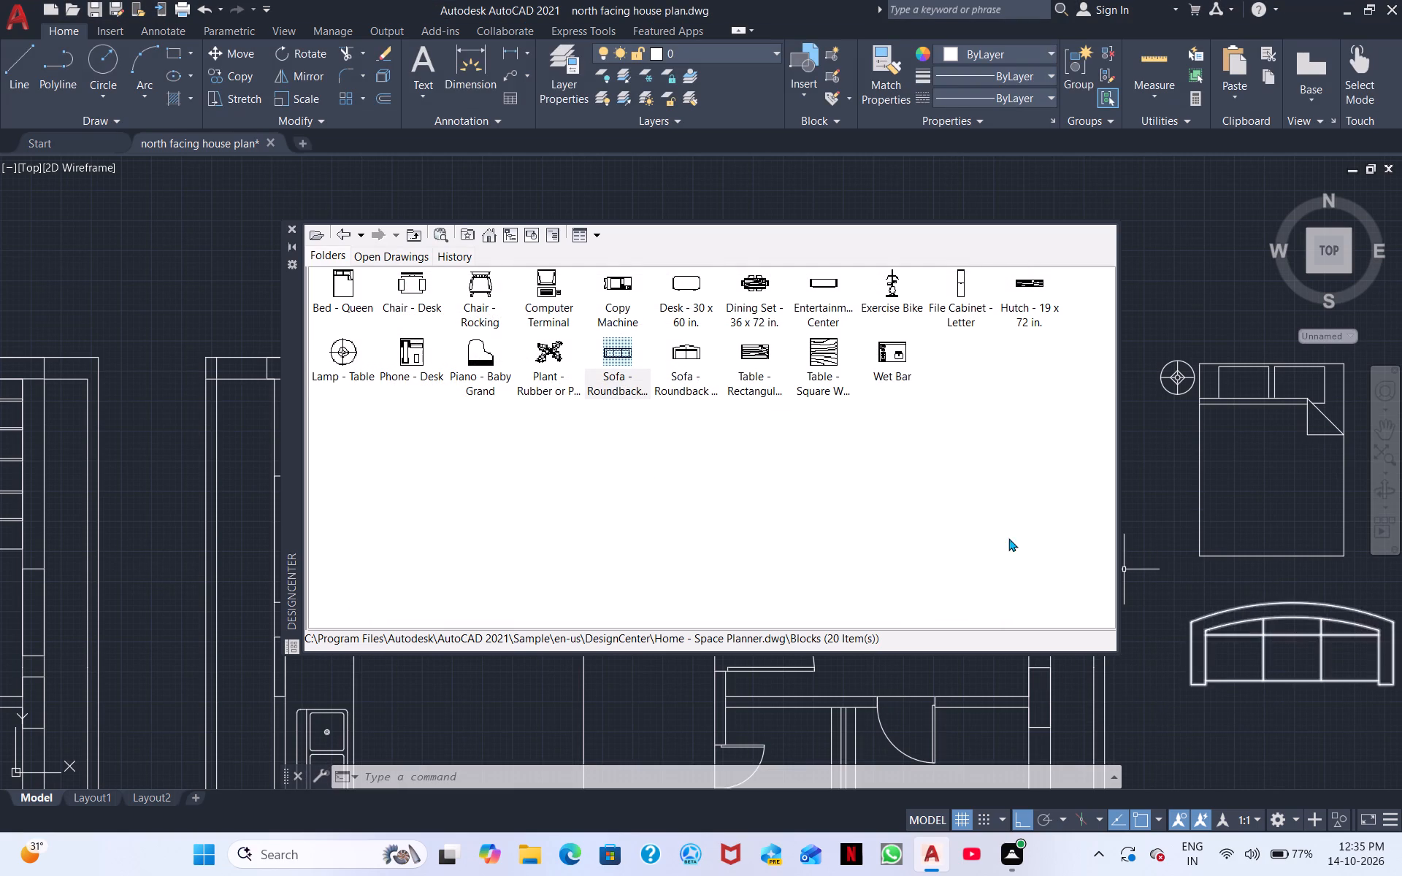
Insert the Sofa - Roundback Loveseat 5 ft block at scale 1.0 and angle 0, just south of the three-seat sofa.
double_click(678, 365)
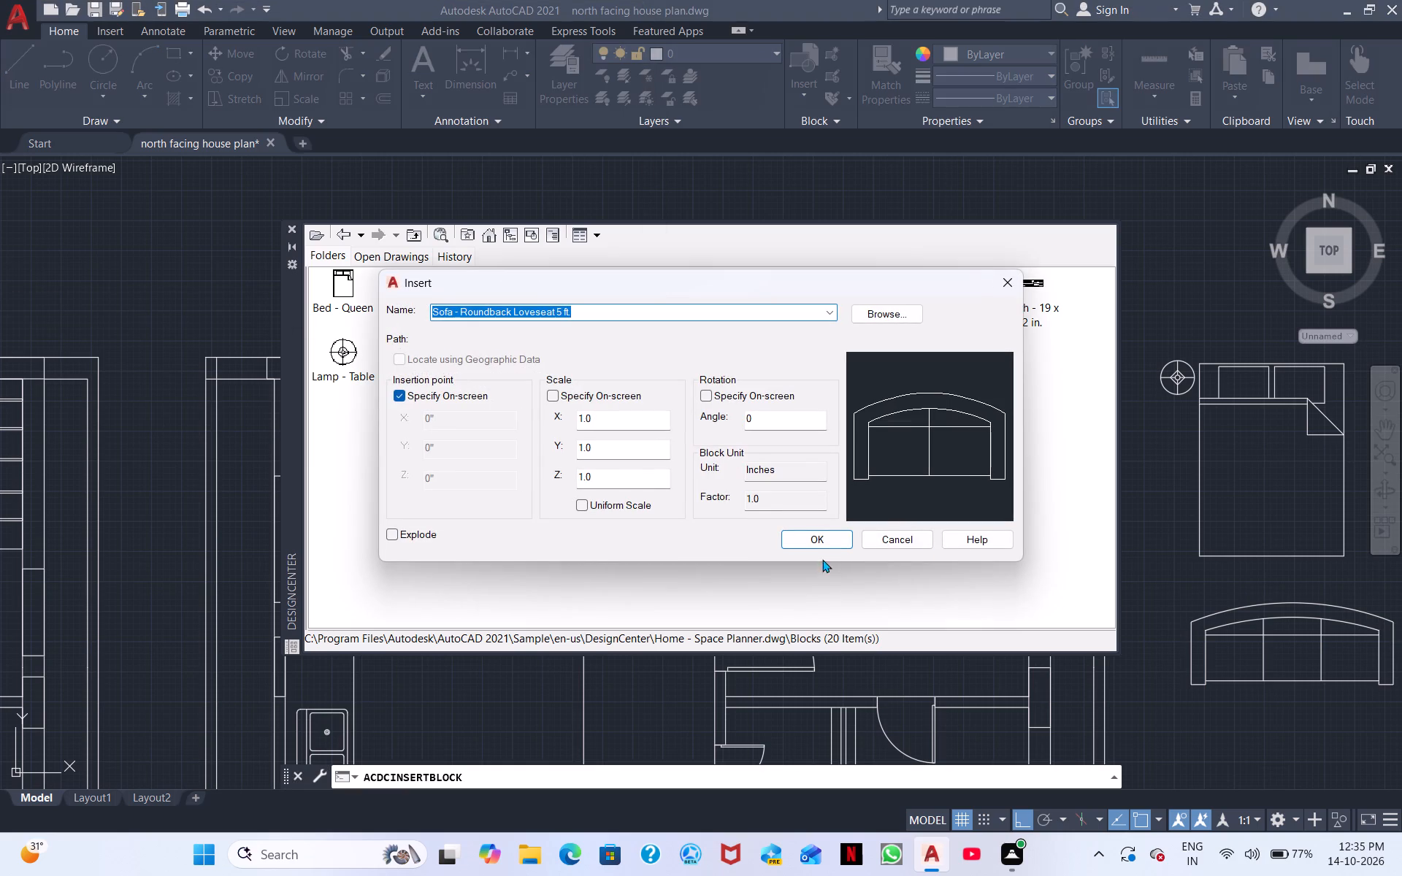
click(816, 532)
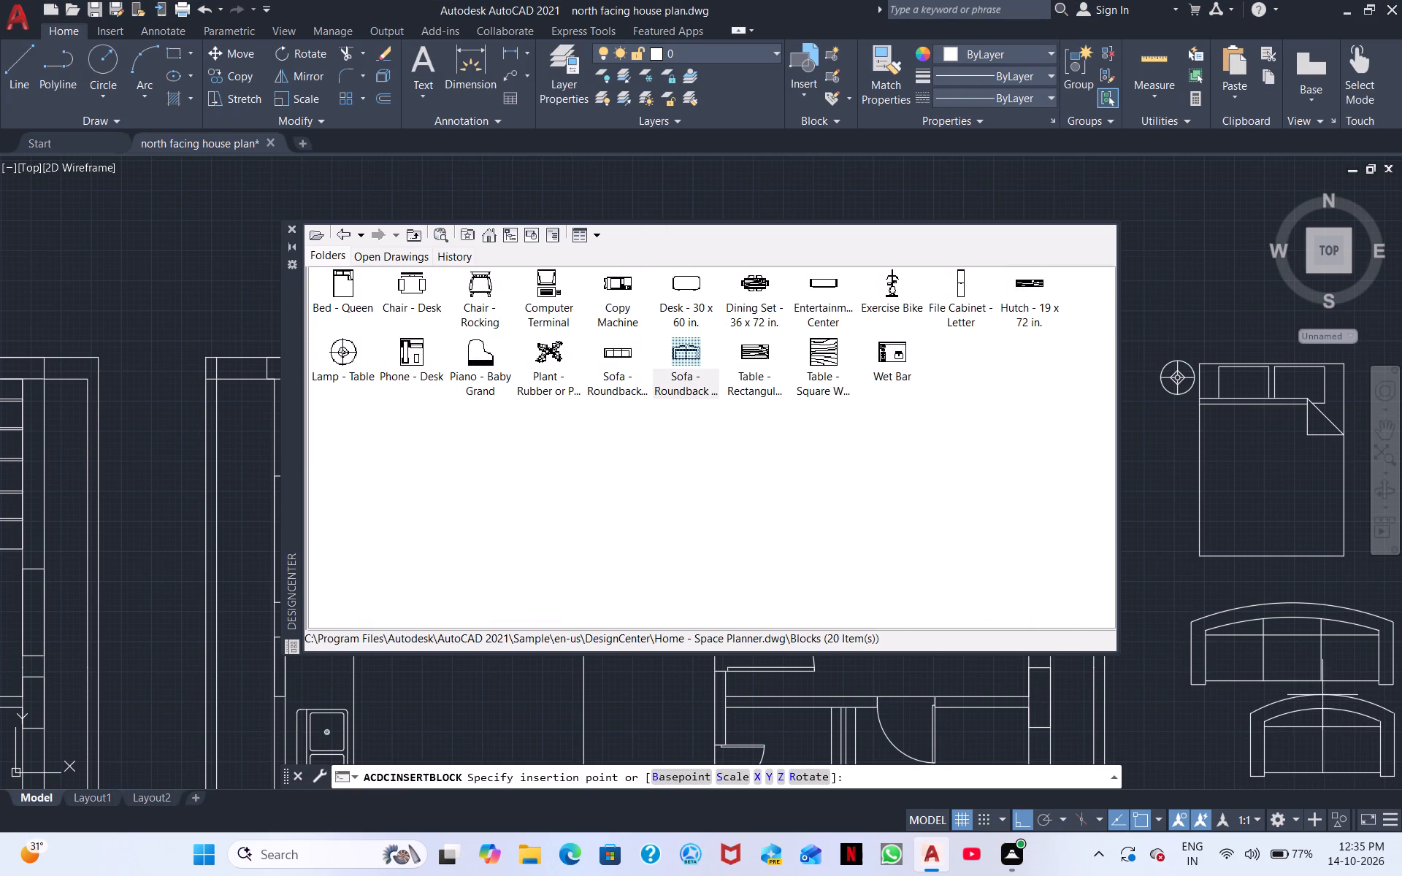
click(1322, 695)
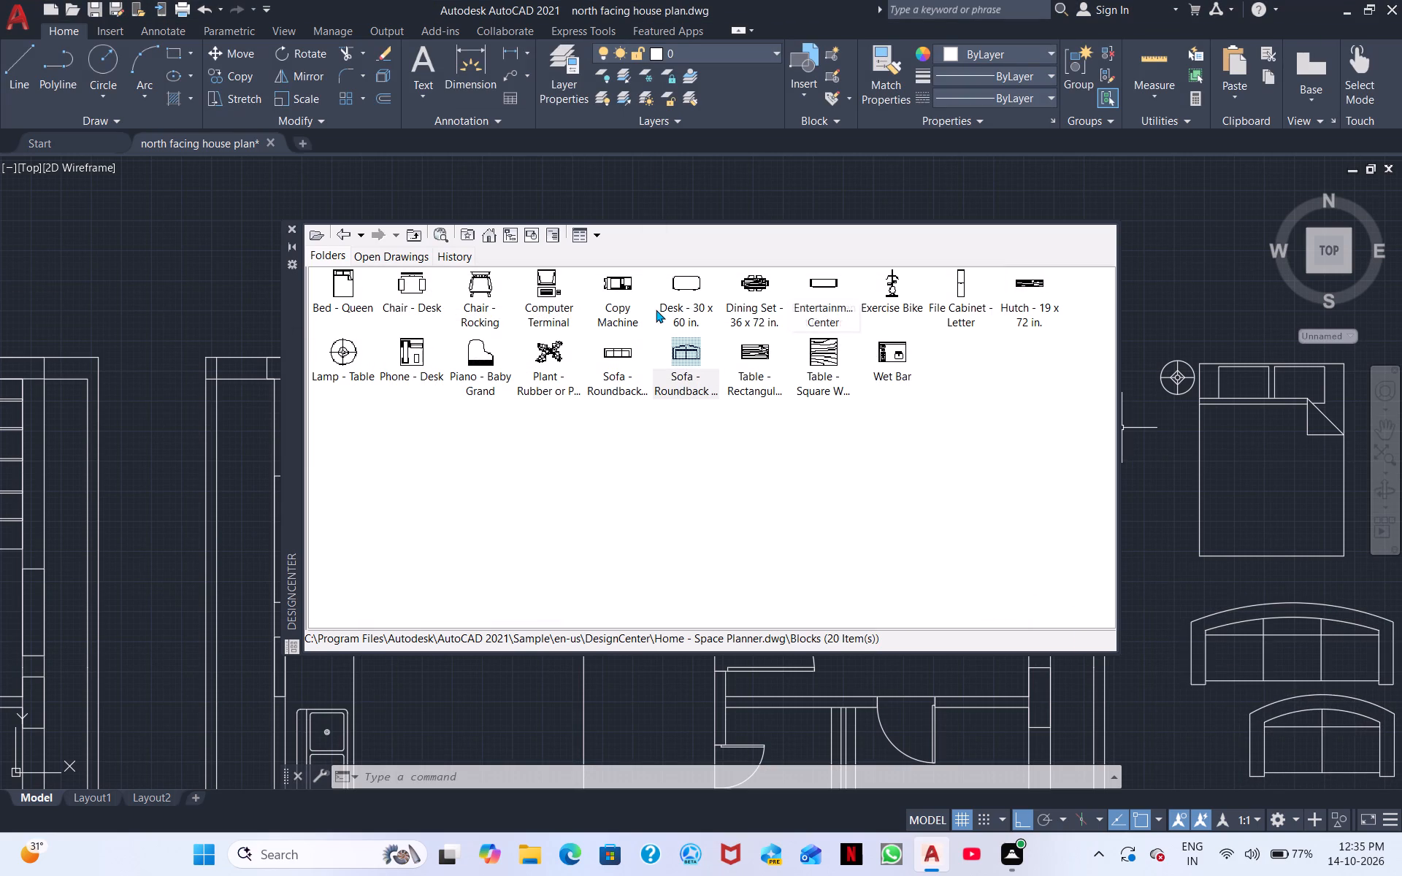
Insert the Desk - 30 x 60 in. block just south of the loveseat, and close DesignCenter.
double_click(692, 304)
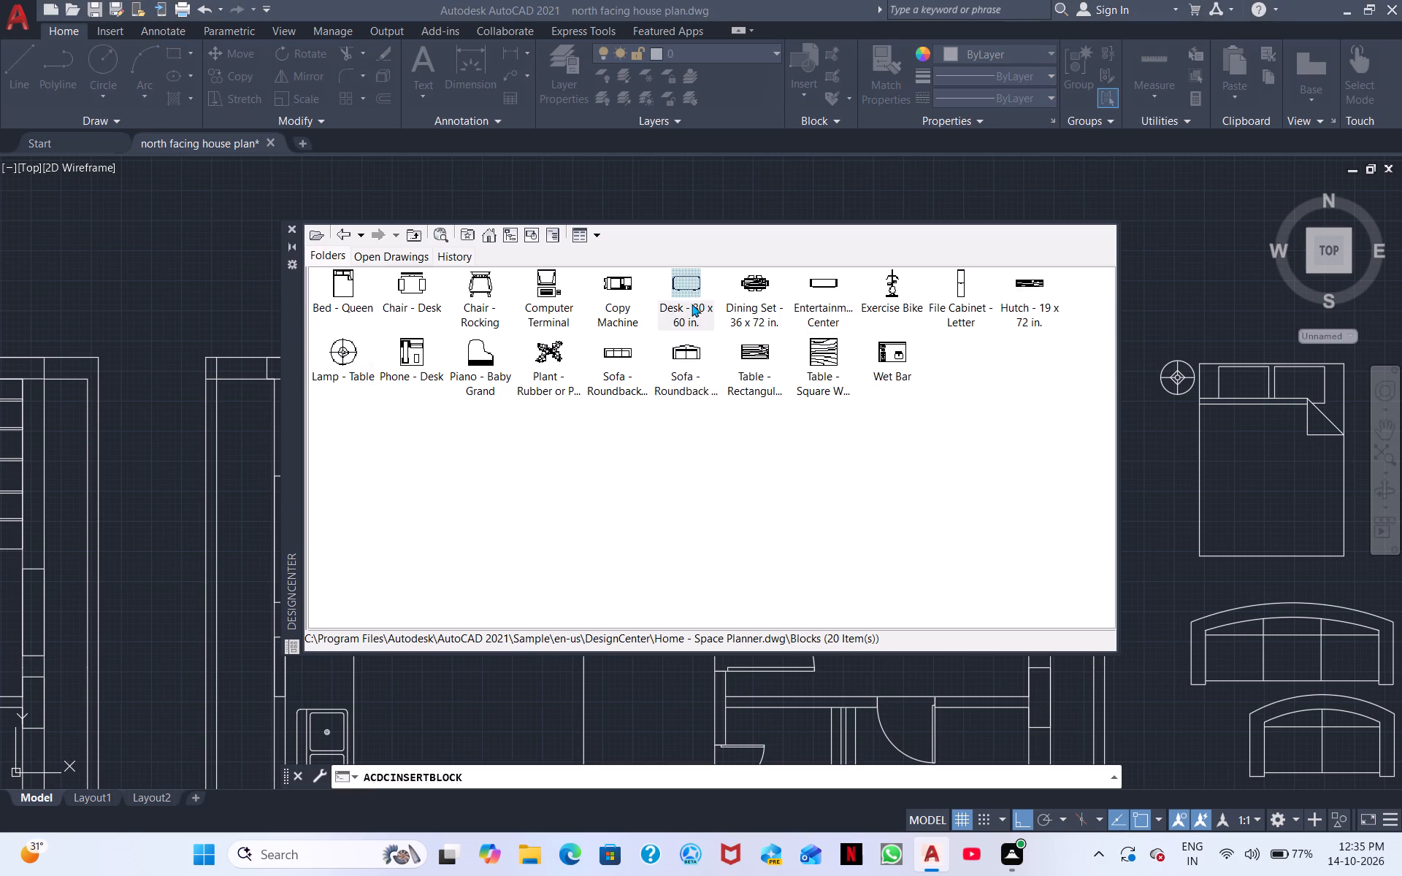
click(840, 535)
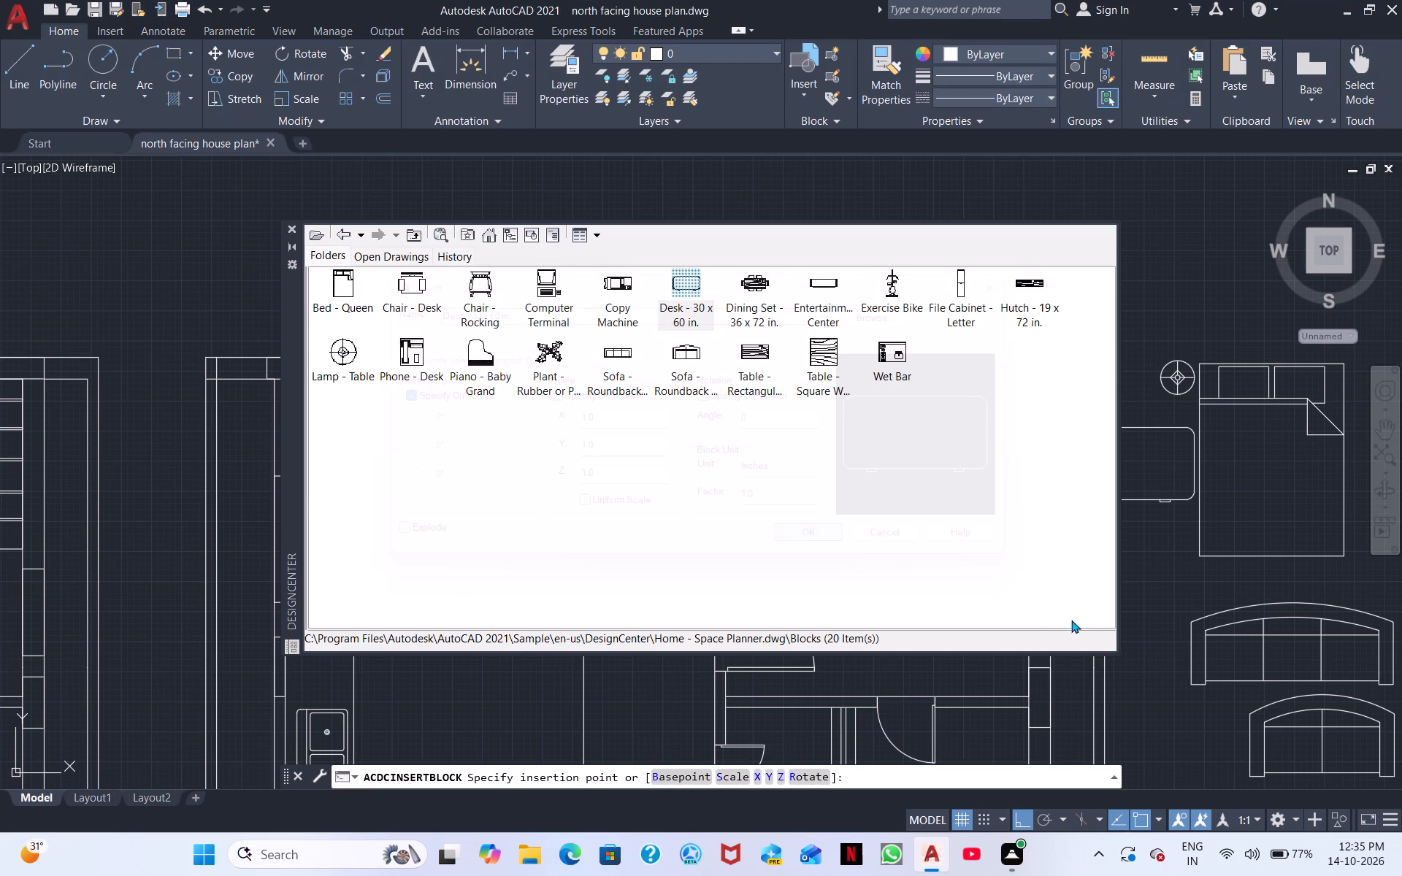
middle_drag(1206, 702, 1133, 620)
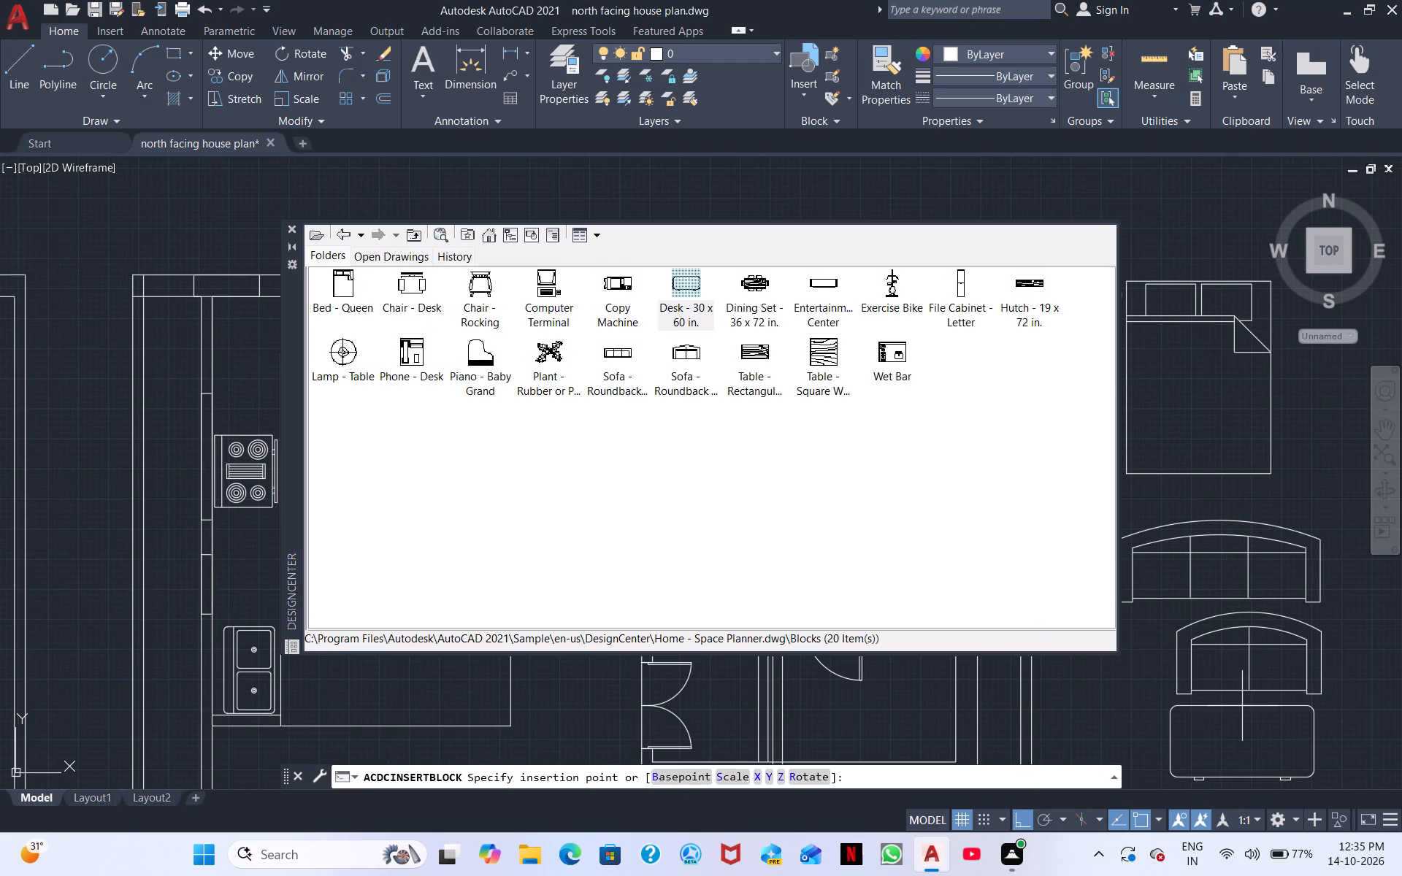
click(1255, 707)
right_click(1200, 707)
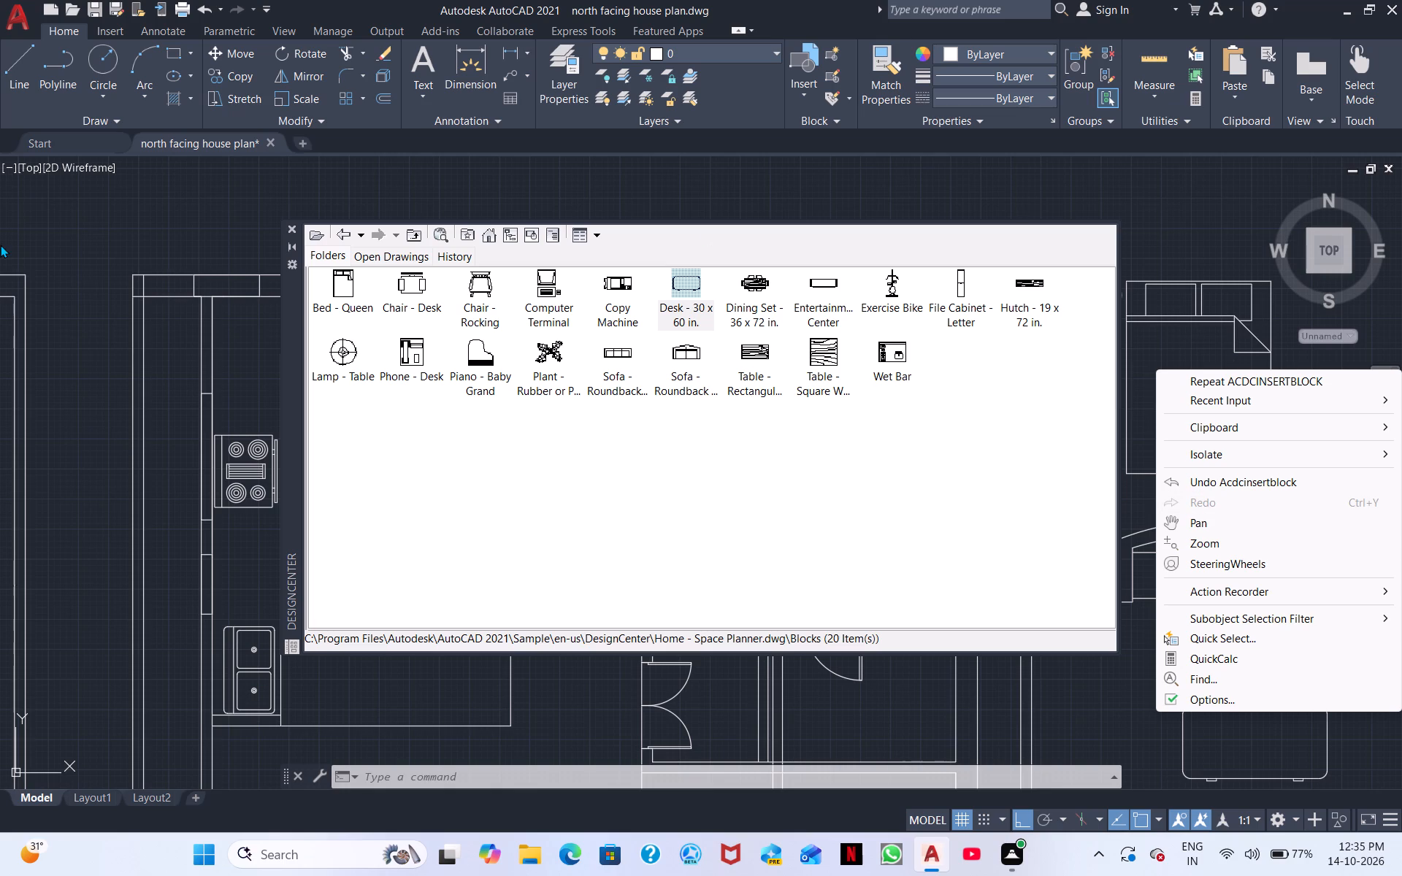
click(292, 229)
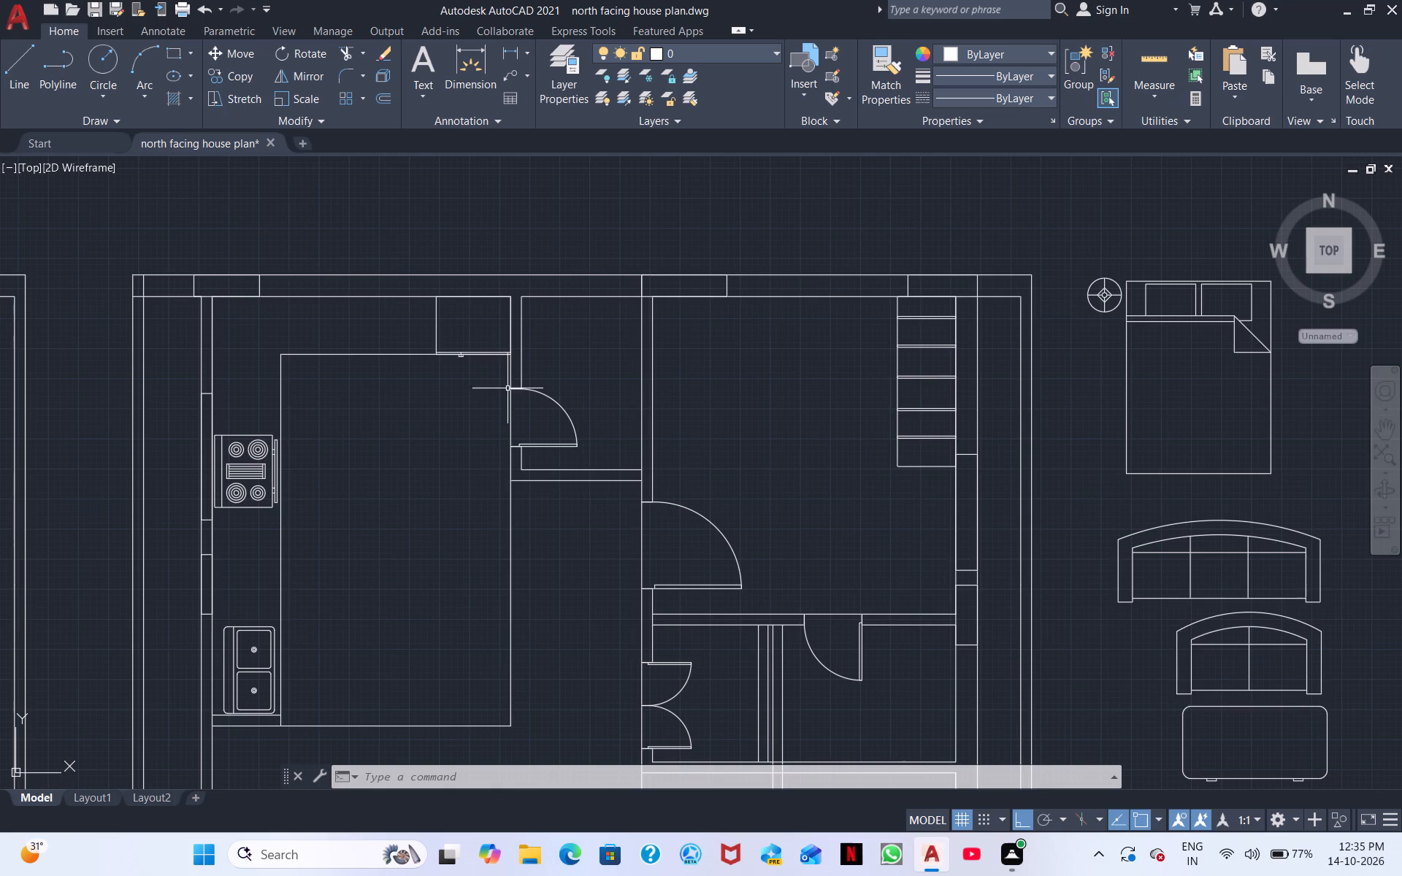
Scale down the queen bed and its table lamp together about the bed's southeast corner, picking the scale point west of that corner.
middle_drag(965, 464, 609, 502)
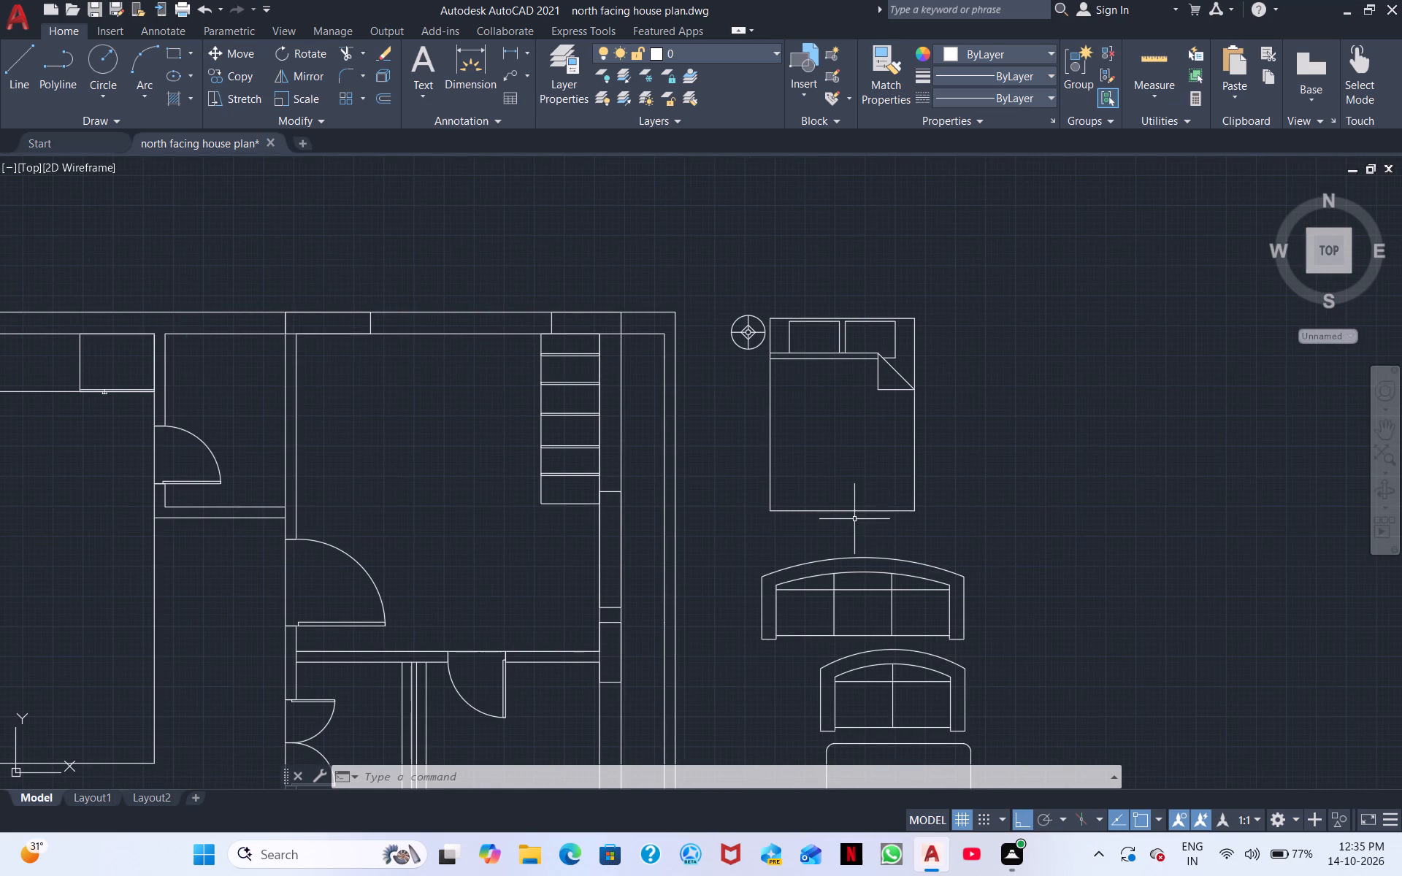
click(917, 515)
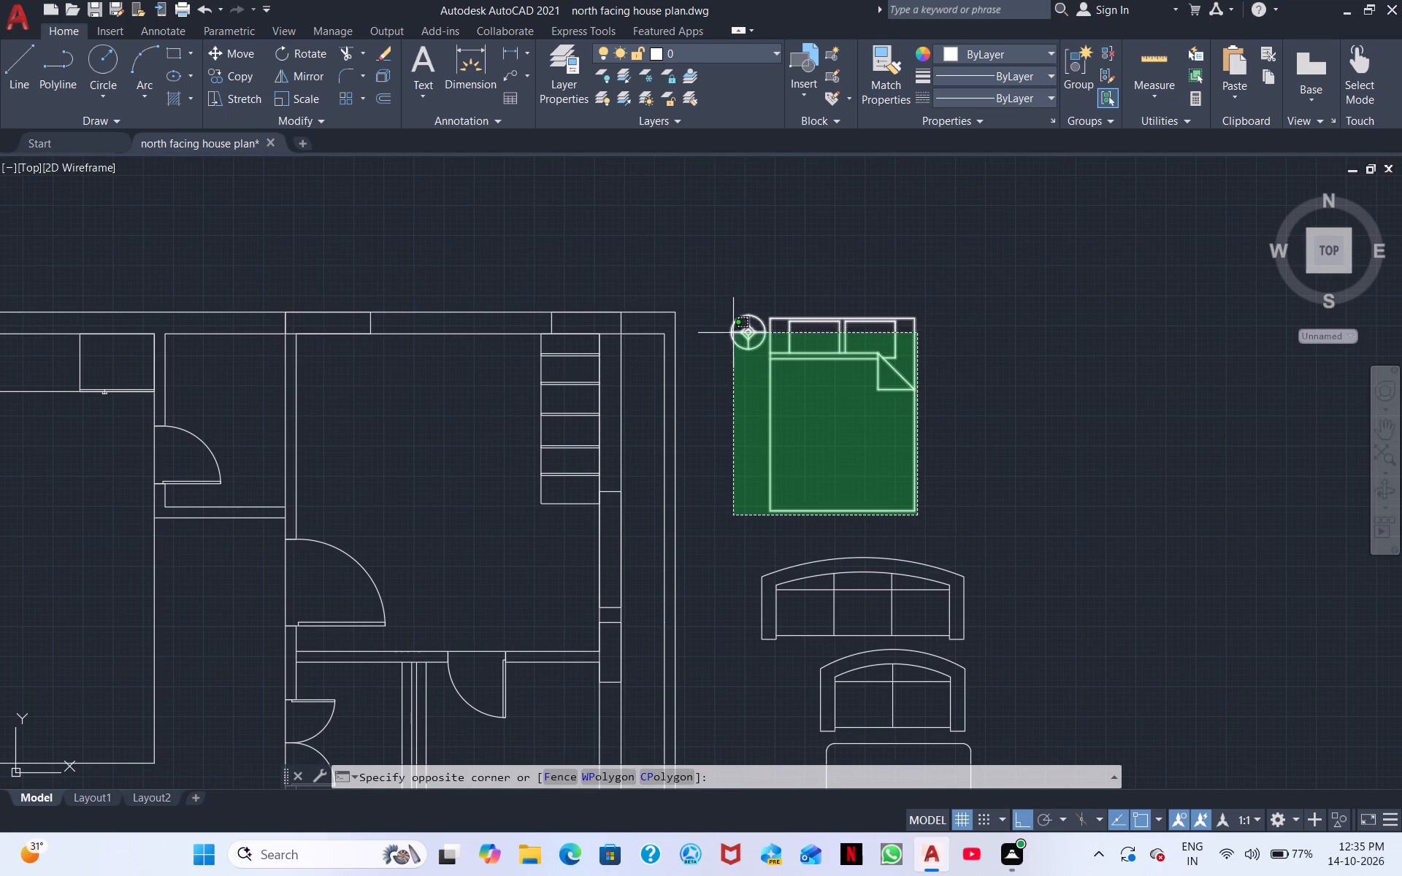
click(722, 297)
right_click(722, 297)
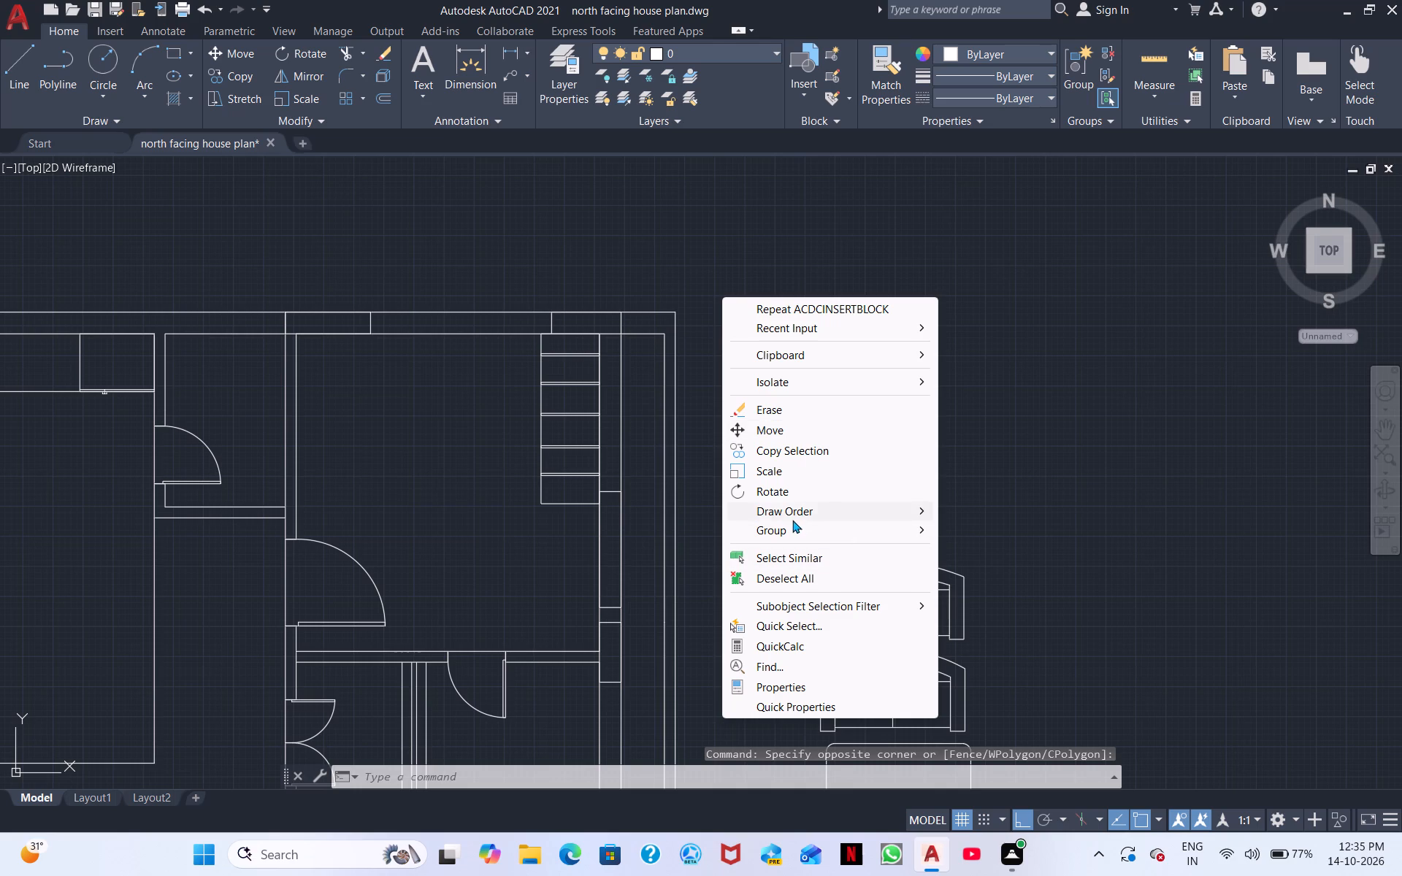
click(794, 477)
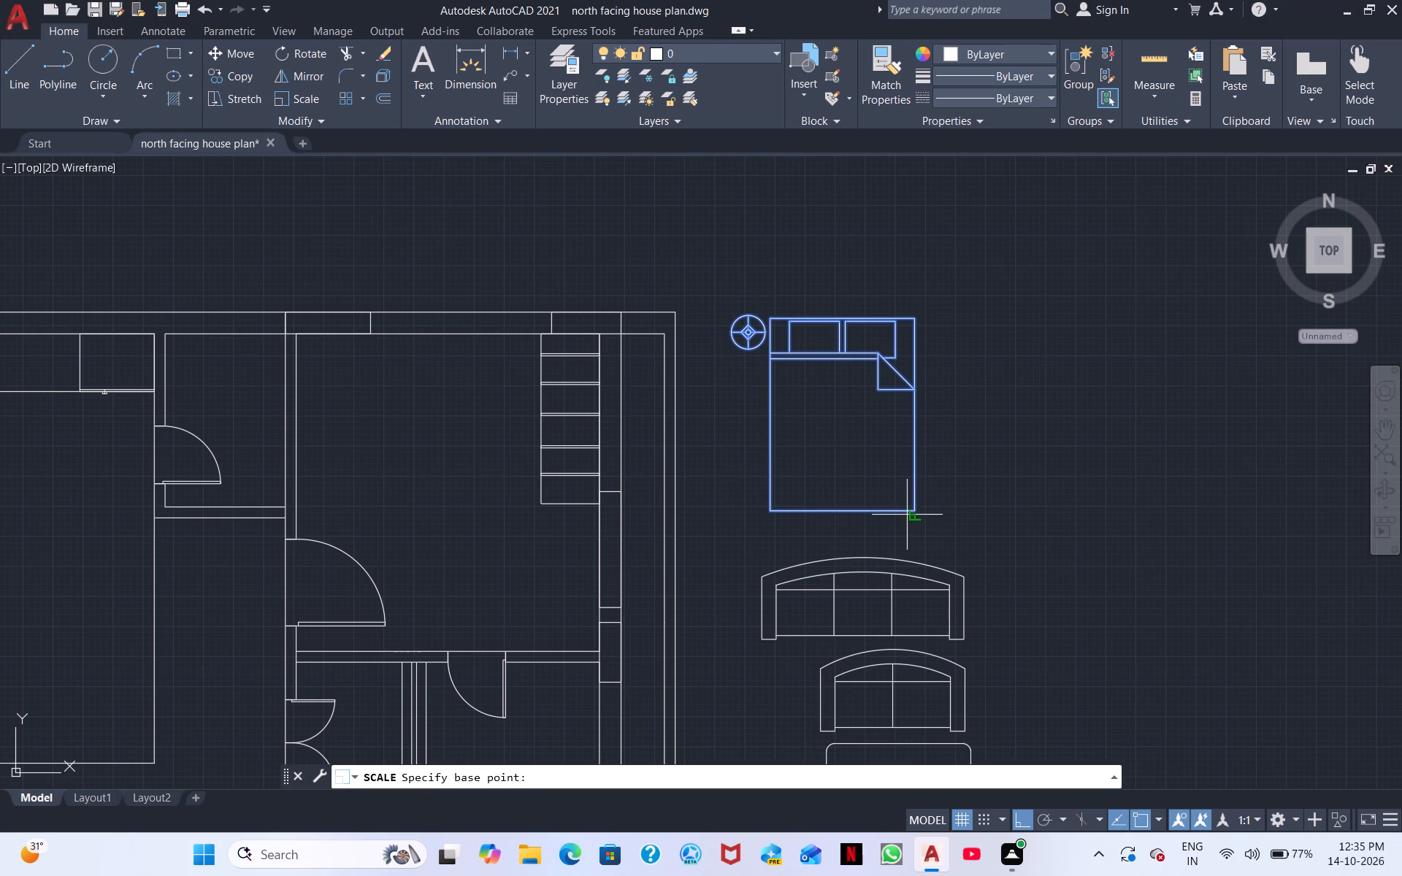
click(914, 506)
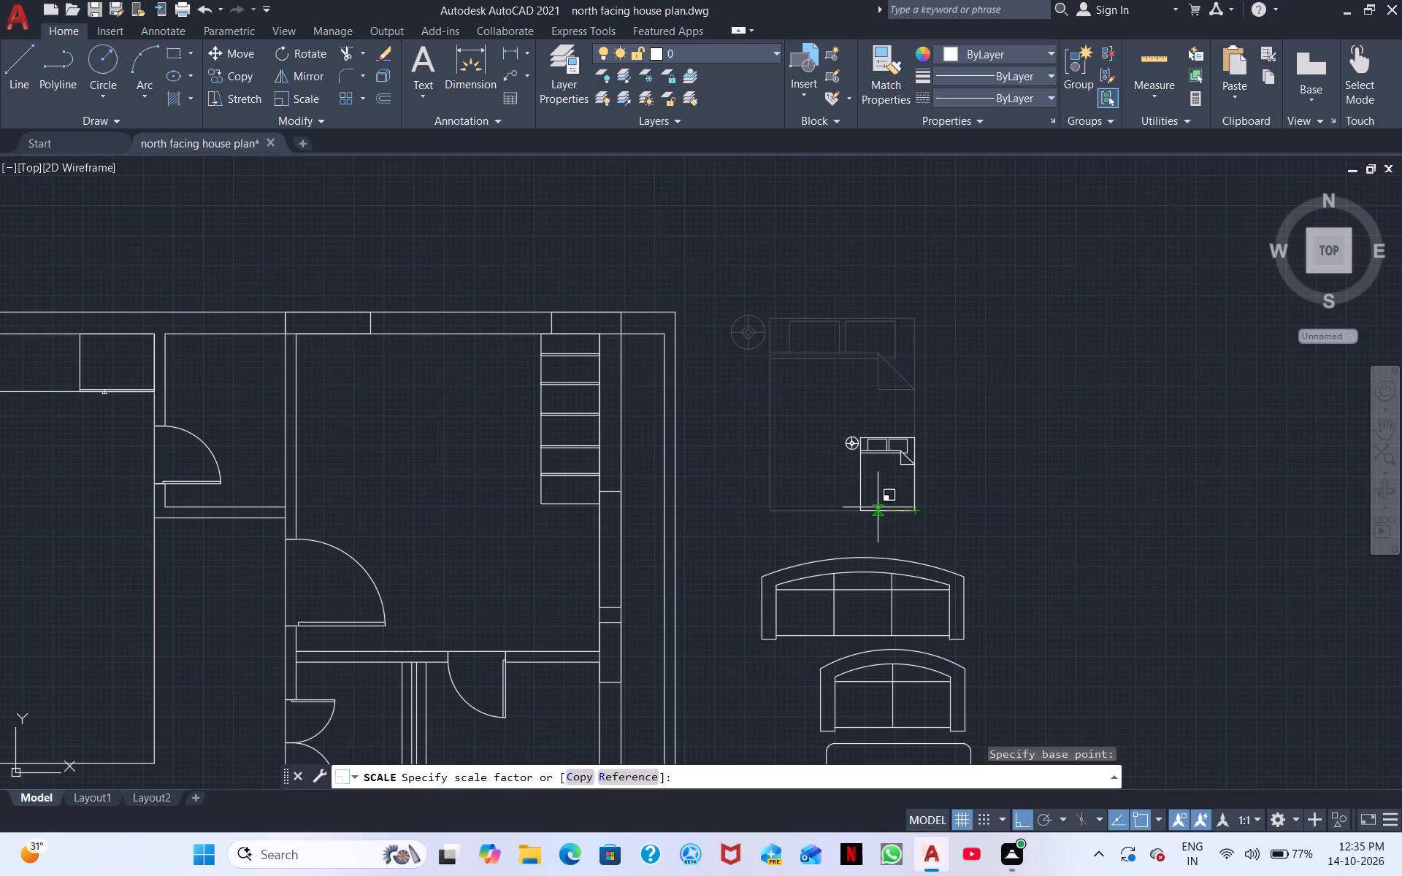
click(834, 478)
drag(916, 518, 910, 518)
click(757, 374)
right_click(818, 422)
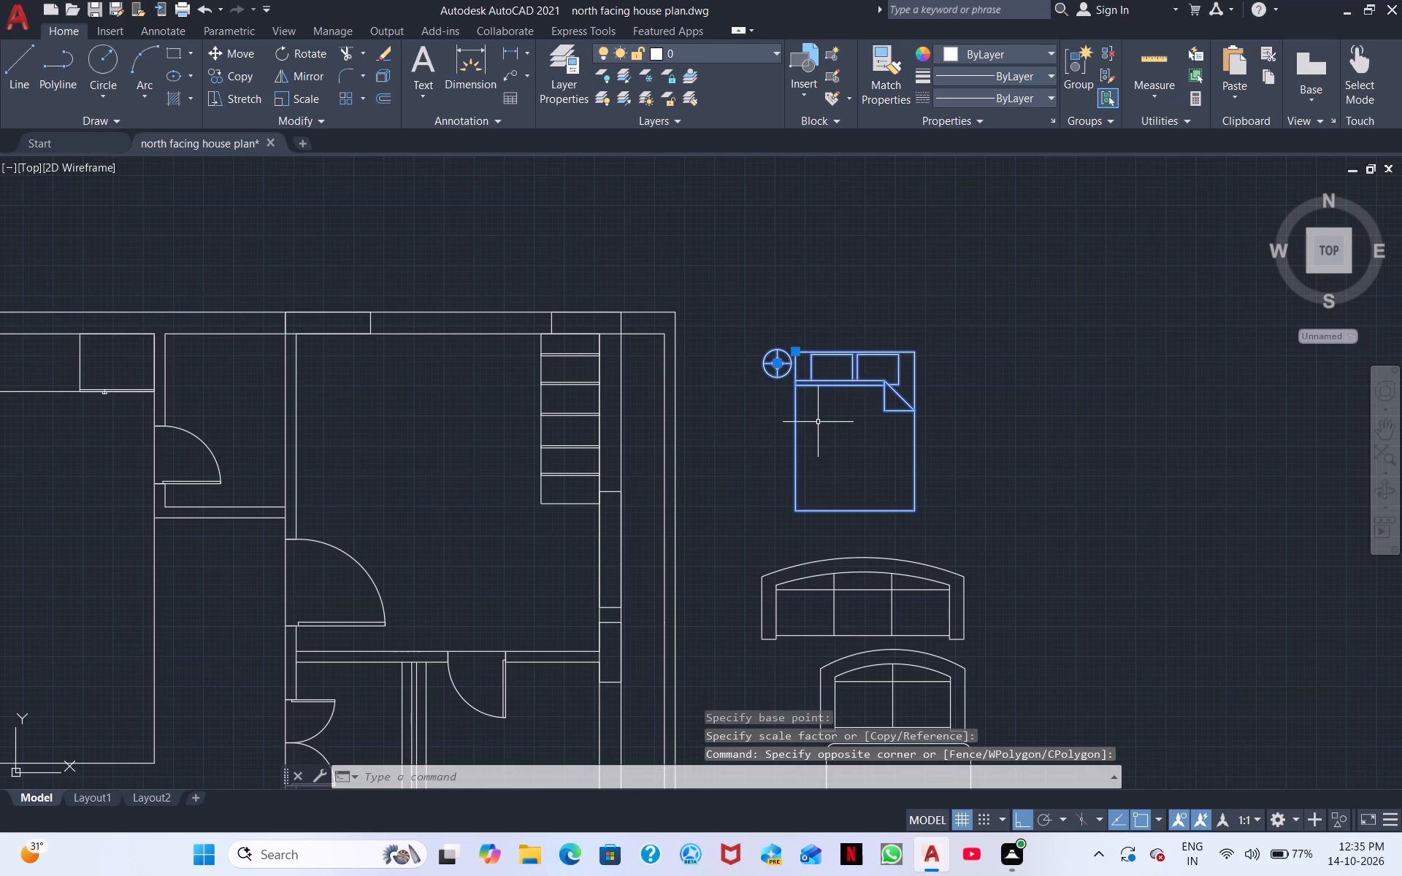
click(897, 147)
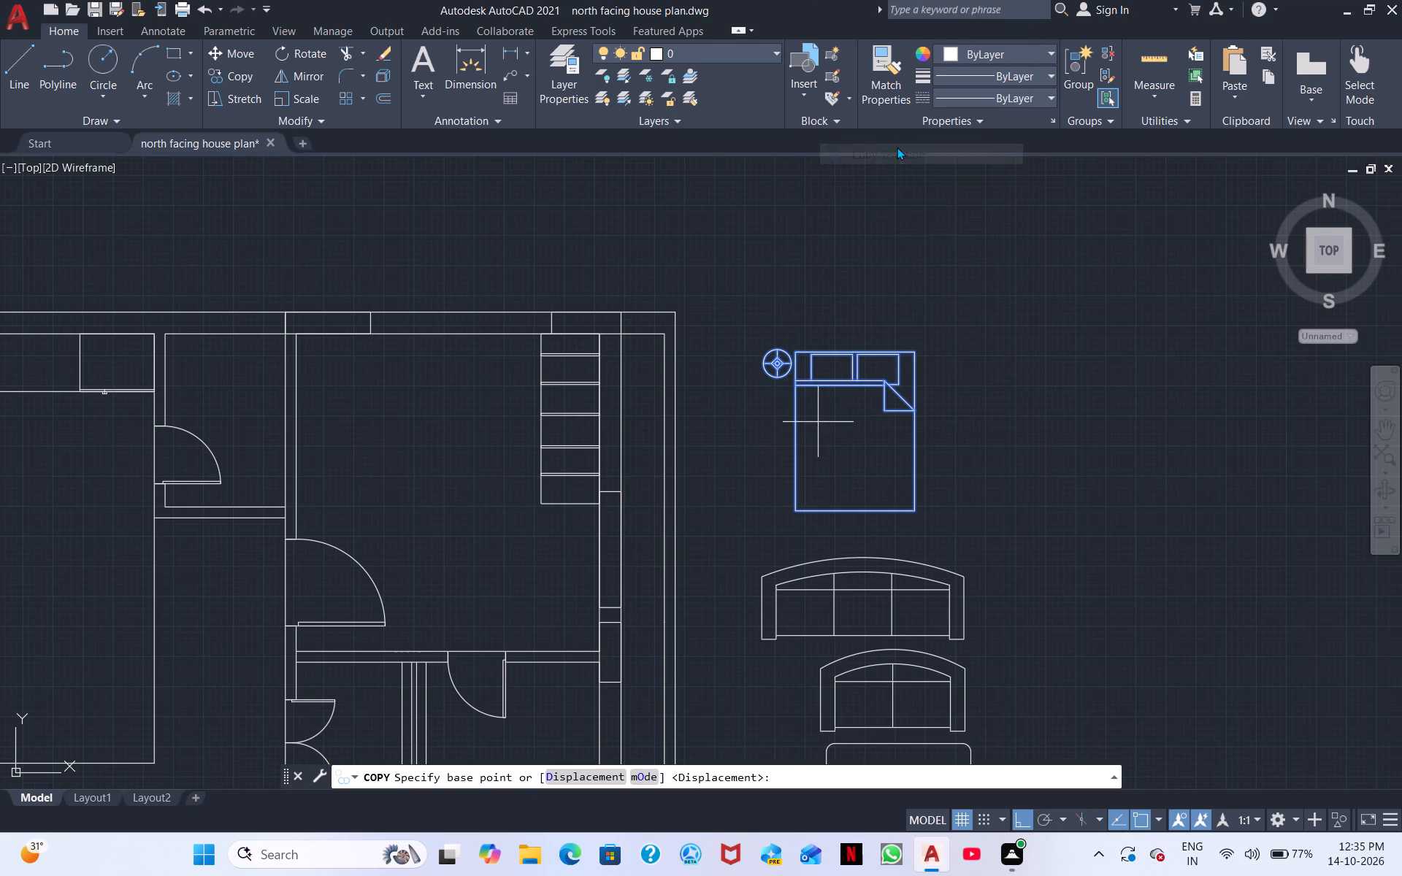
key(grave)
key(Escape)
Copy the table lamp about 5'-4 1/2" east, to the other side of the bed's pillow end.
click(781, 365)
right_click(781, 364)
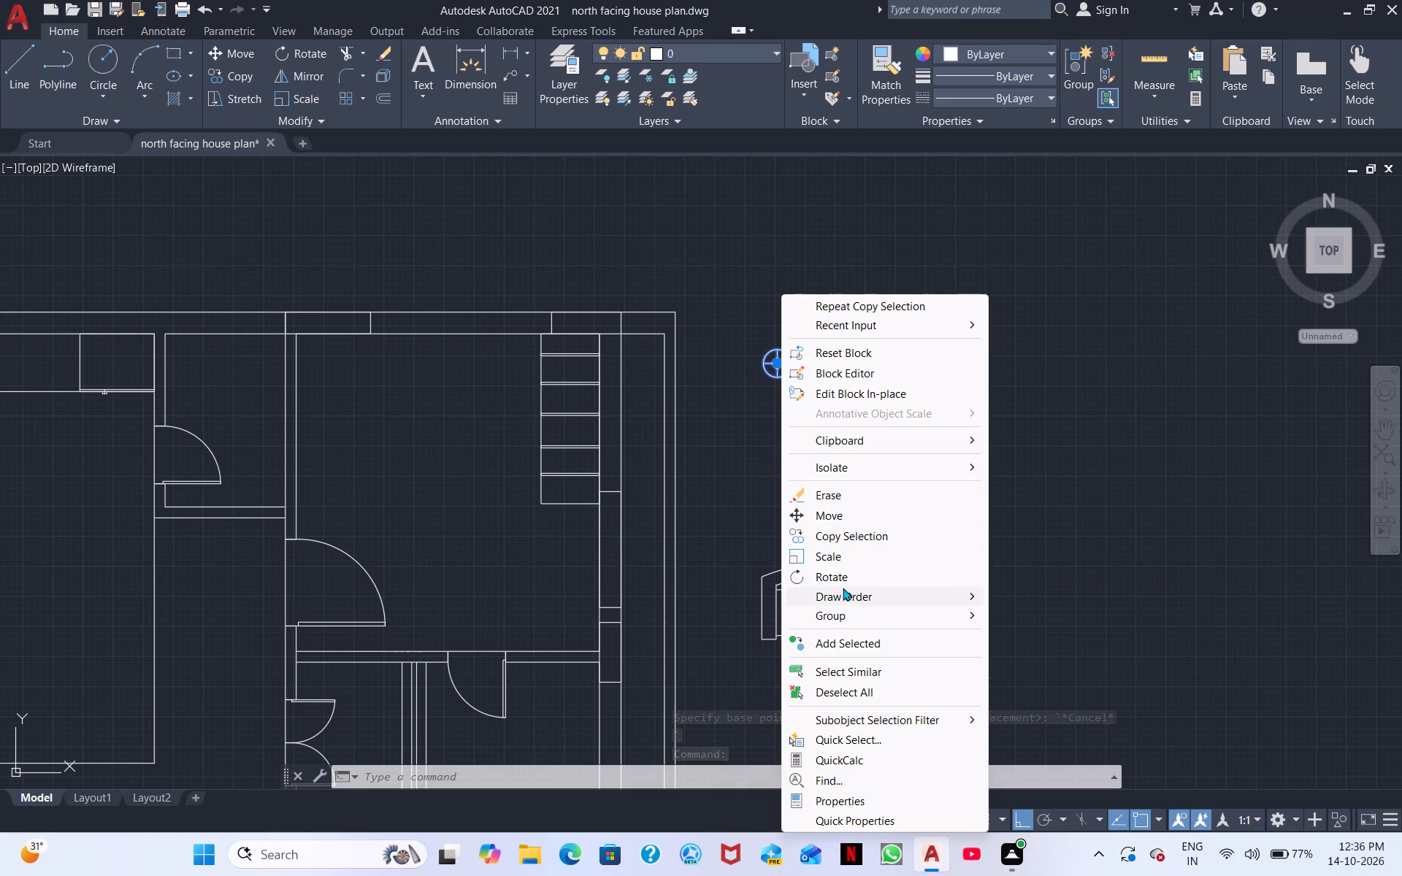
click(827, 531)
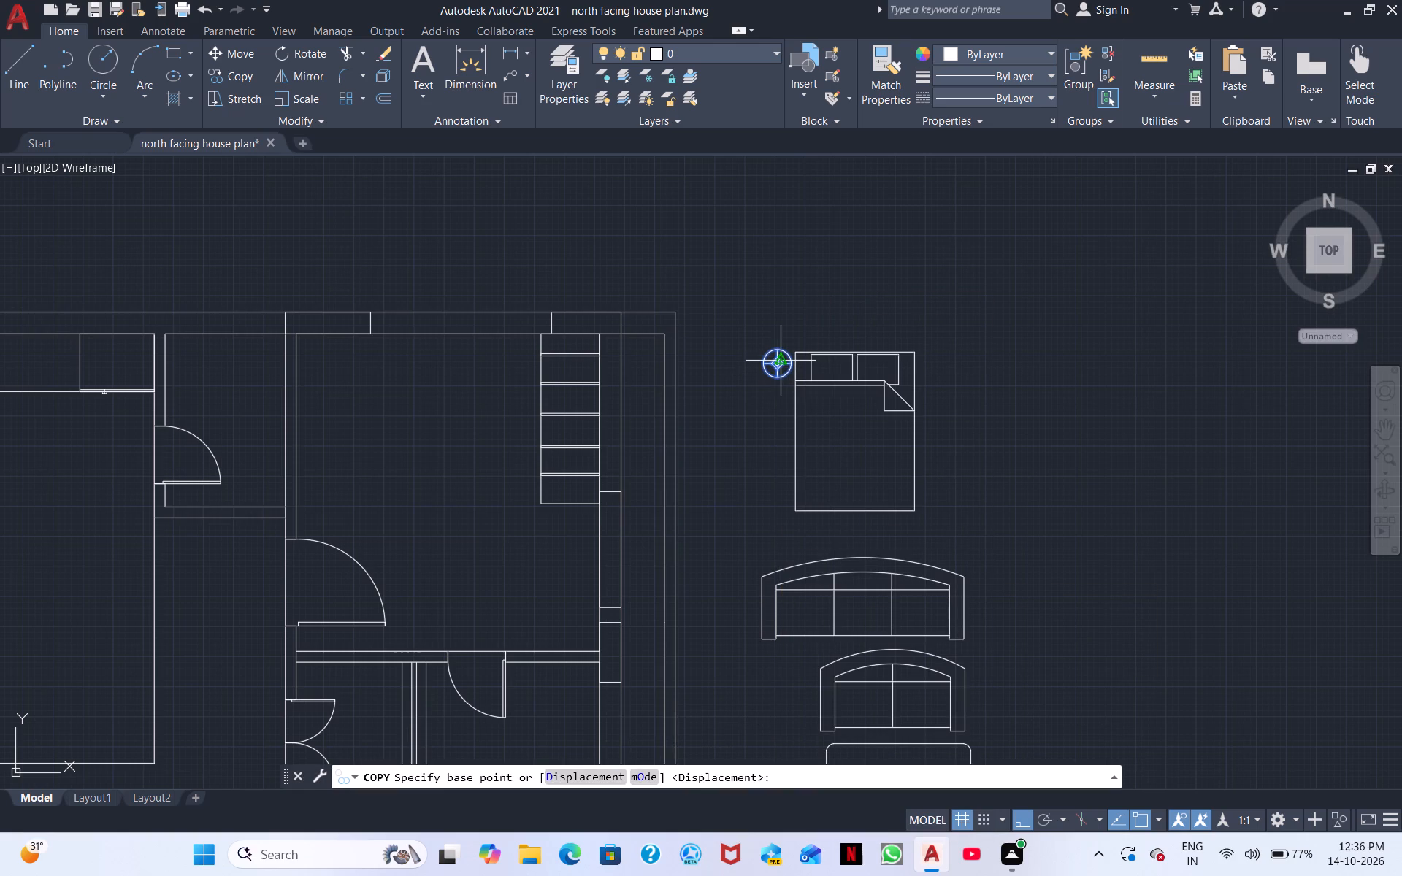
click(776, 366)
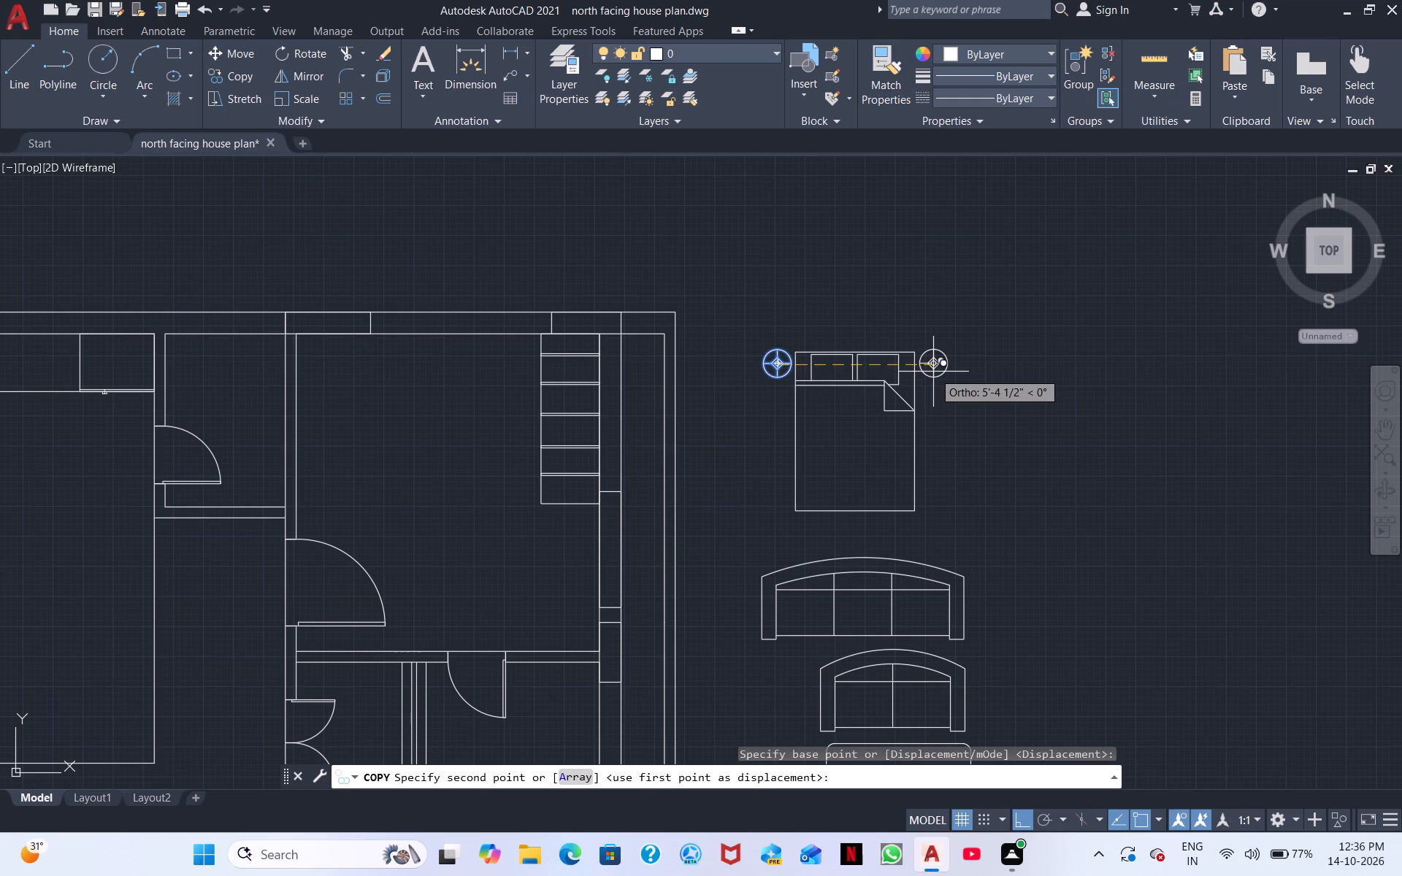
click(933, 372)
scroll(956, 396, up, 2)
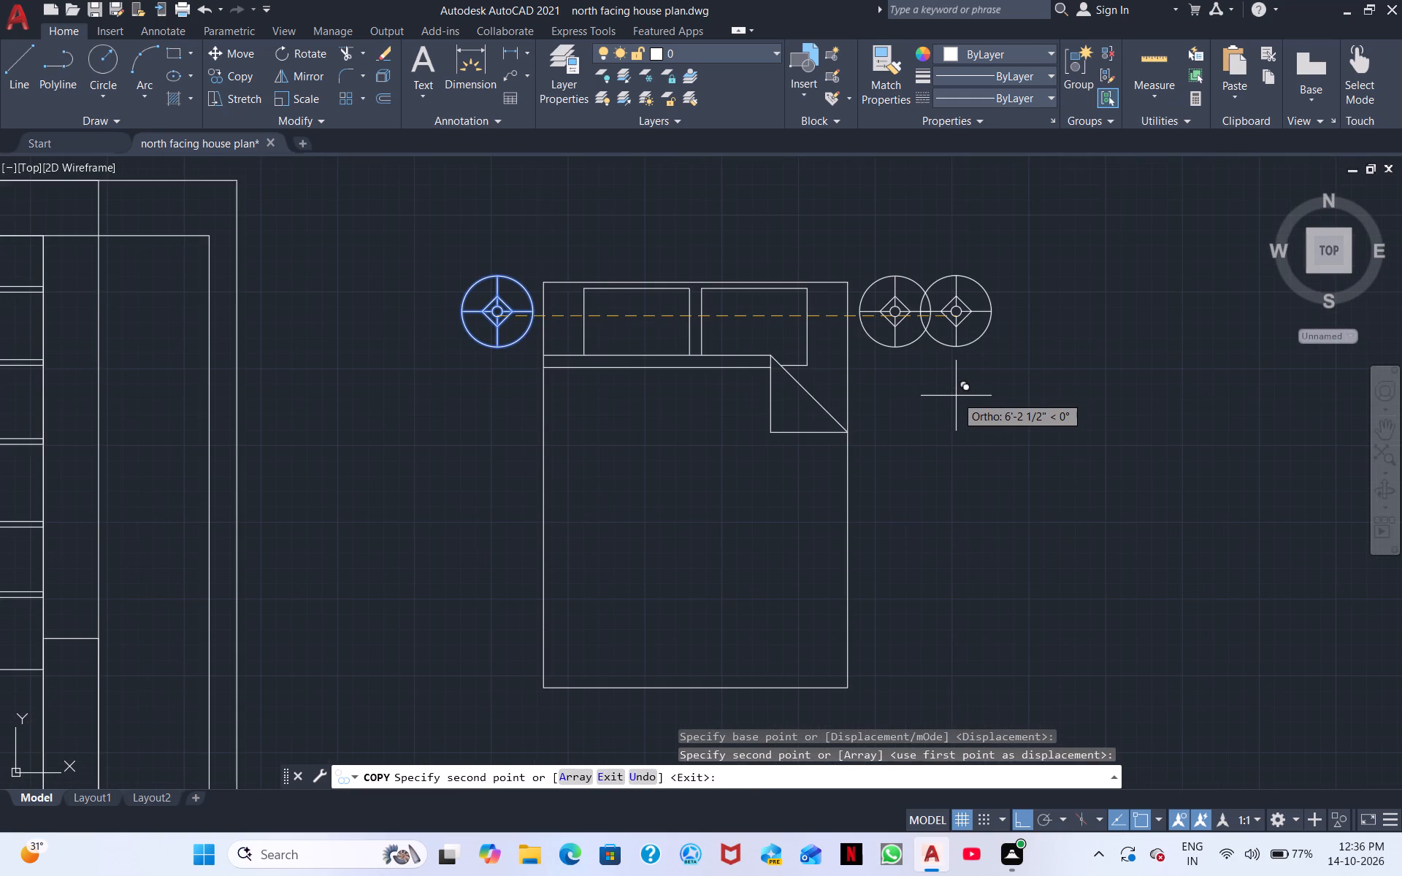
right_click(956, 396)
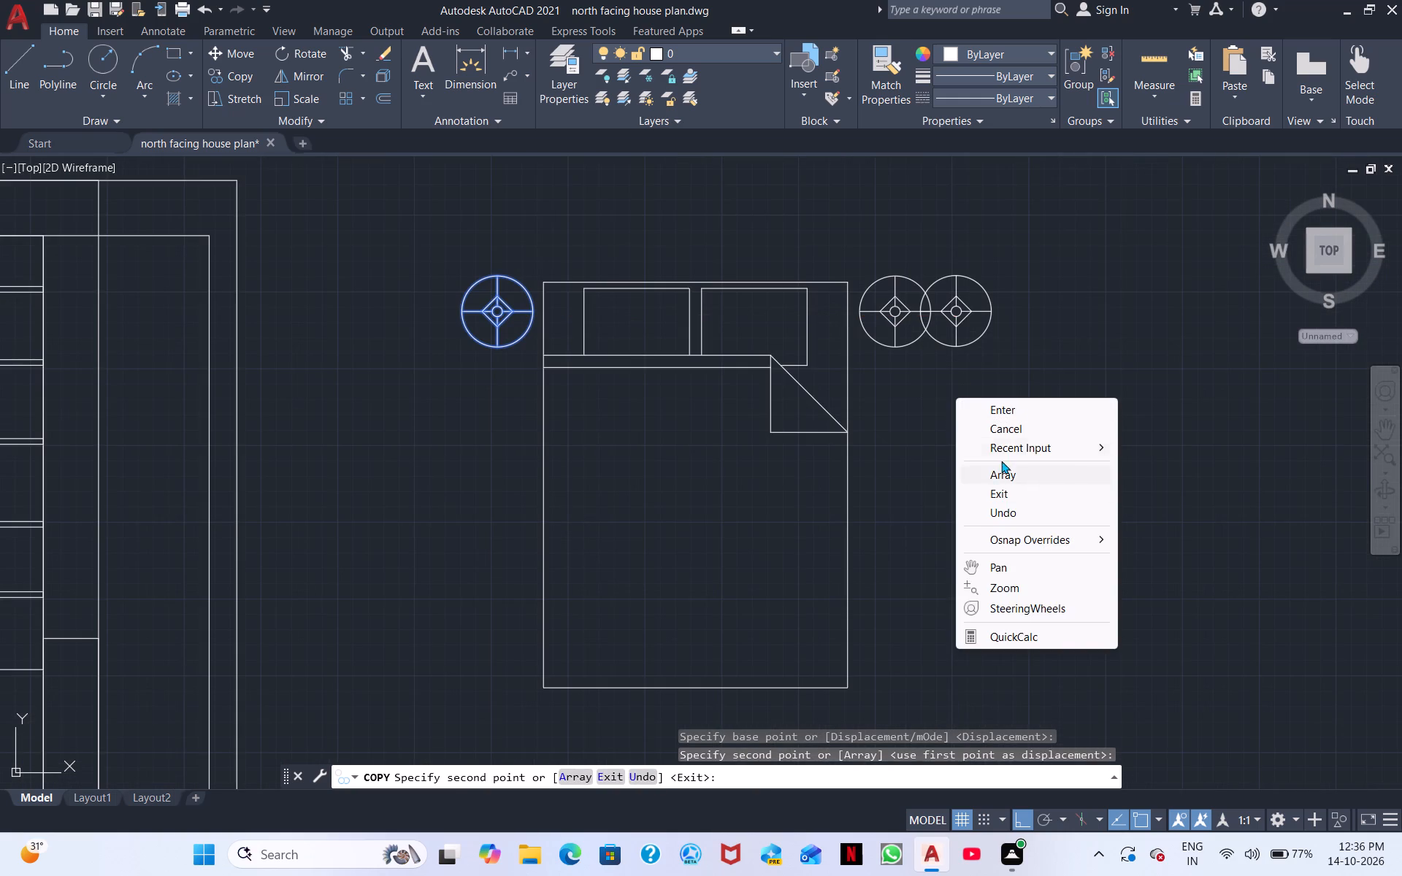
click(1007, 431)
Copy the queen bed with both table lamps due east, to the empty space beside the original set.
middle_drag(965, 502, 997, 333)
scroll(988, 361, down, 2)
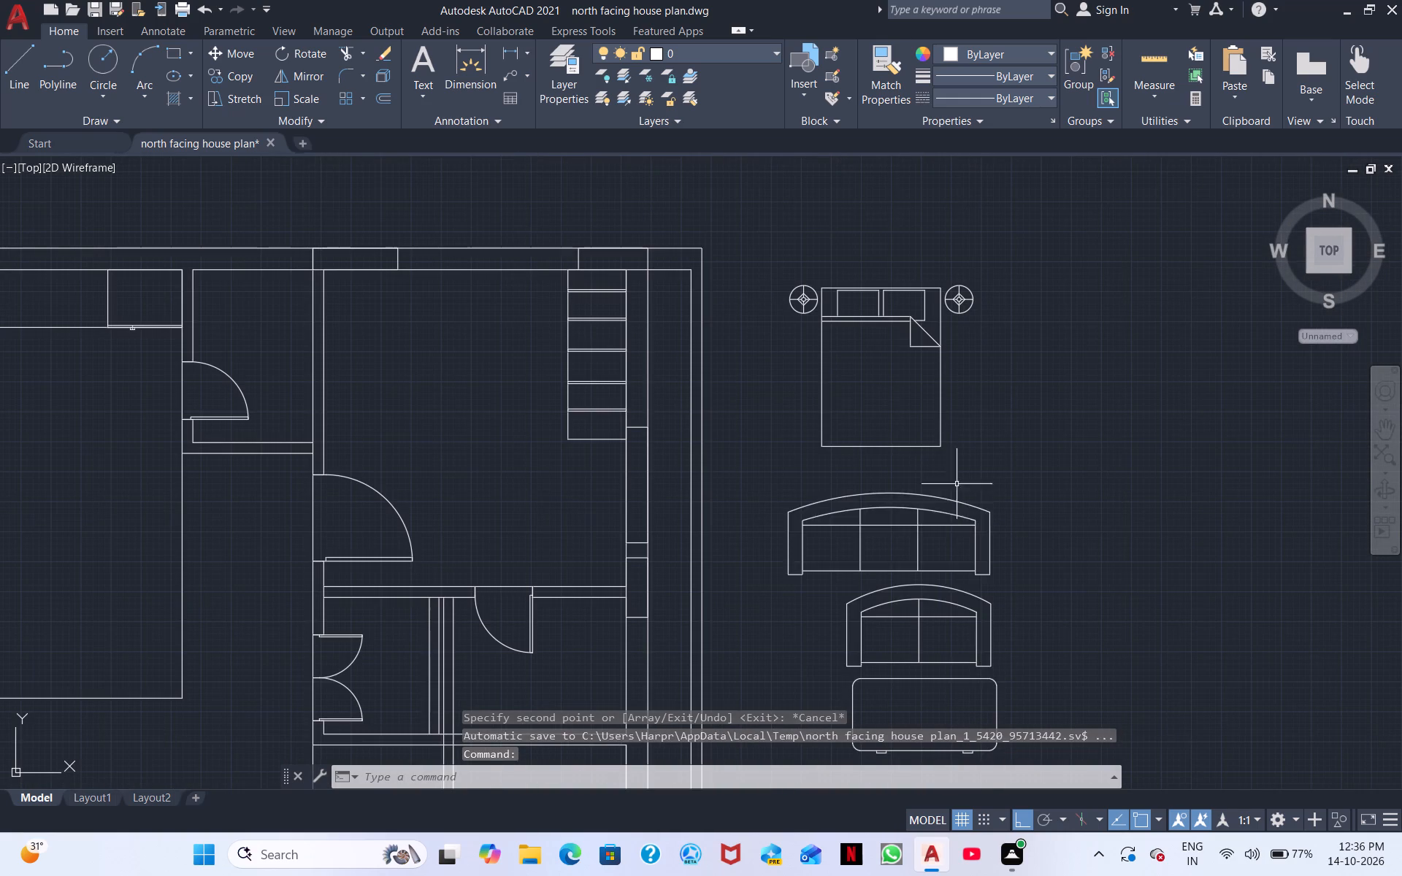
click(946, 469)
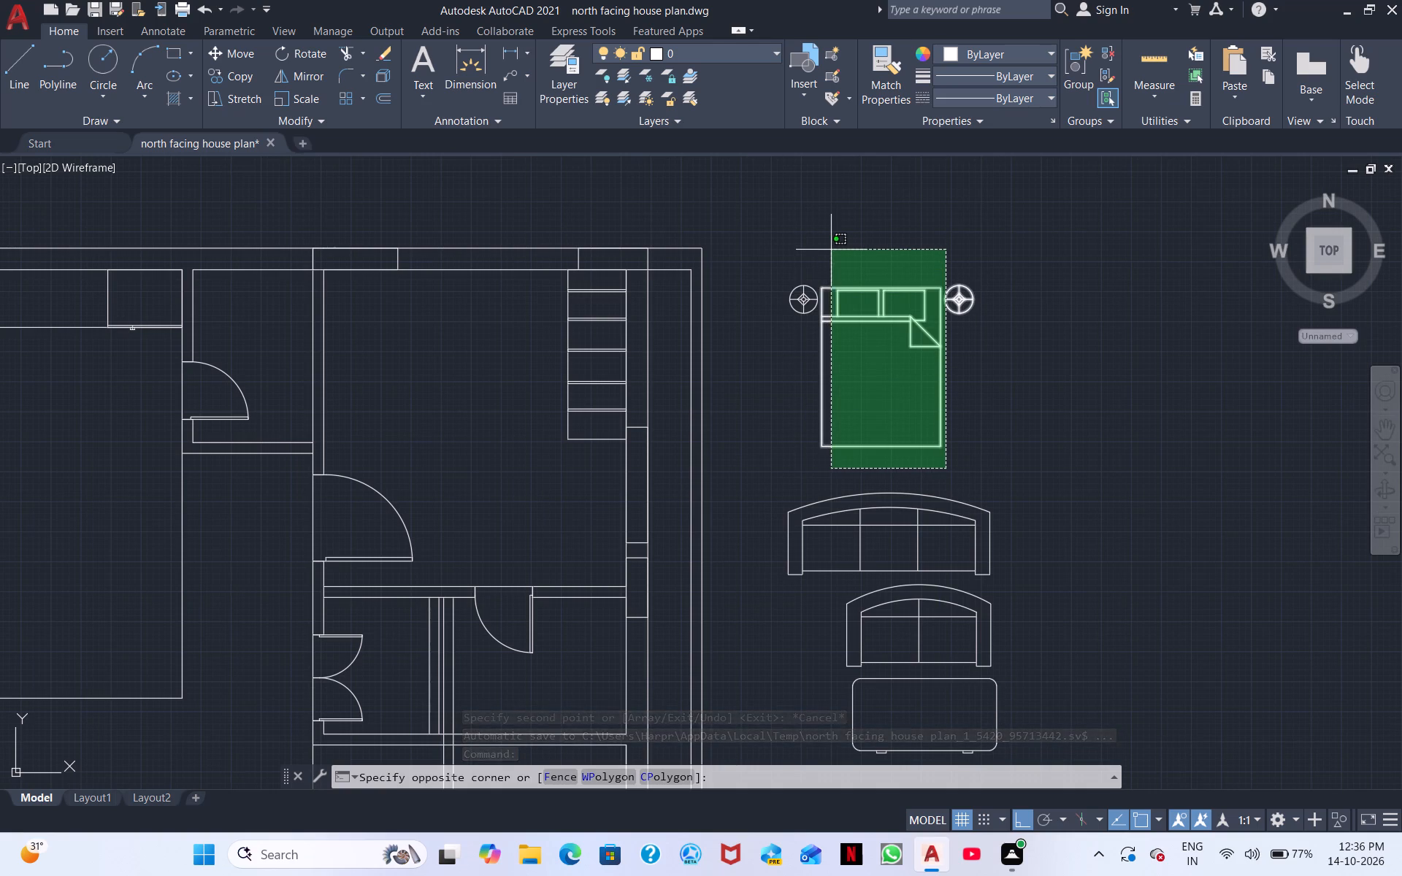
click(784, 253)
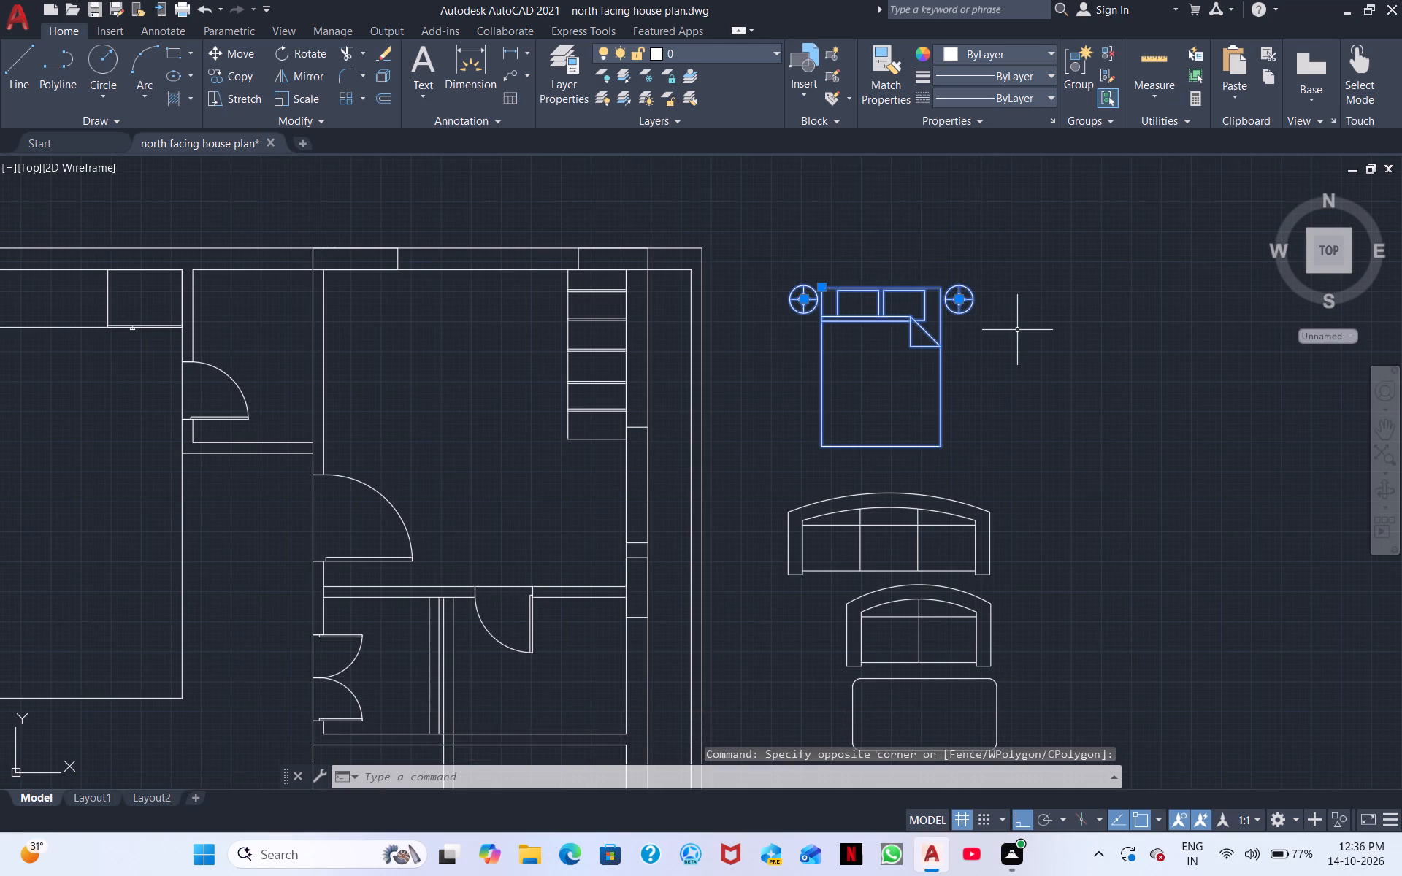
click(1011, 334)
click(948, 264)
right_click(948, 264)
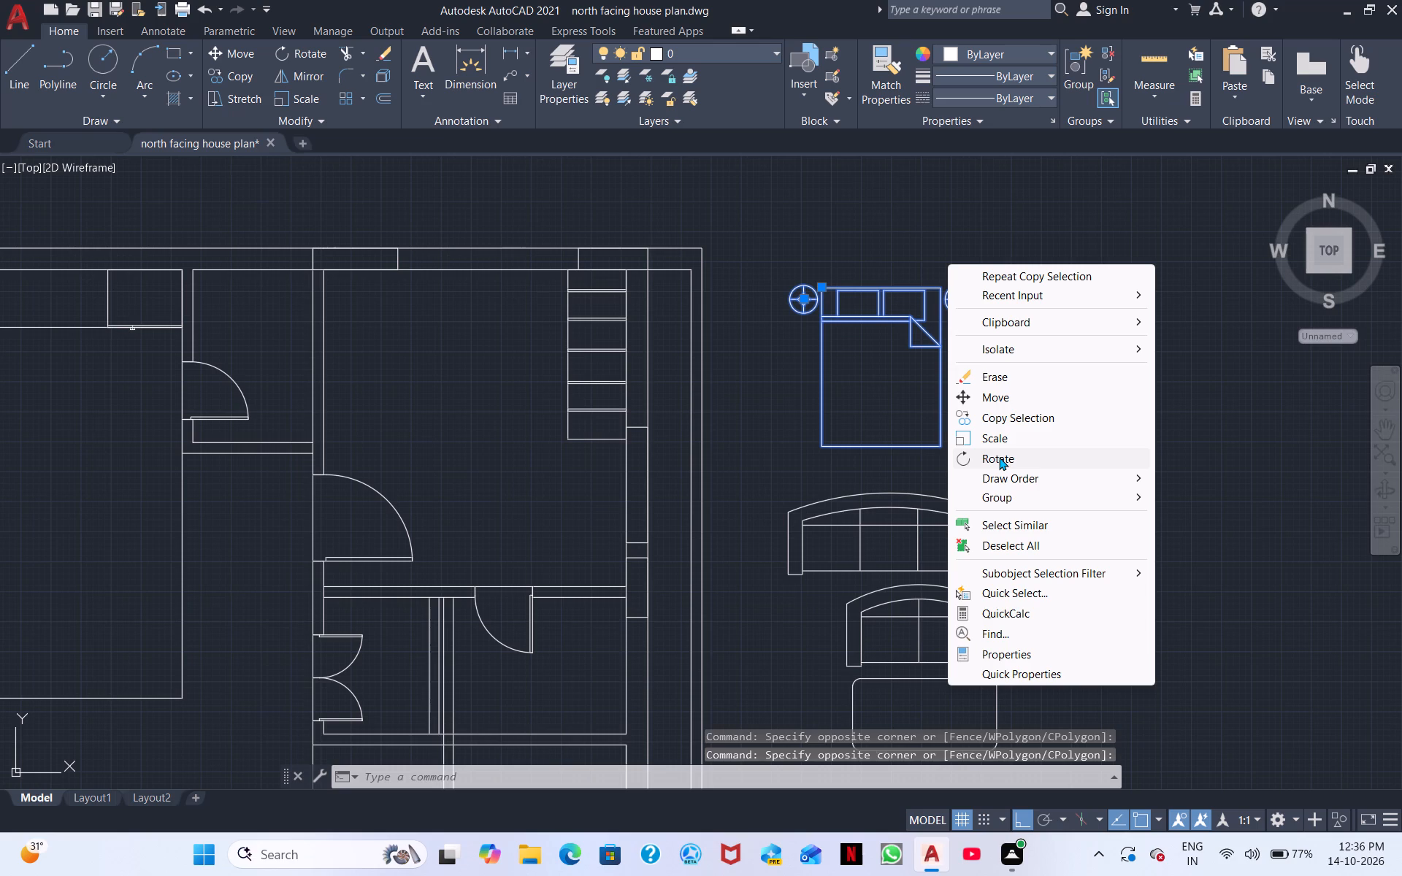
click(1021, 420)
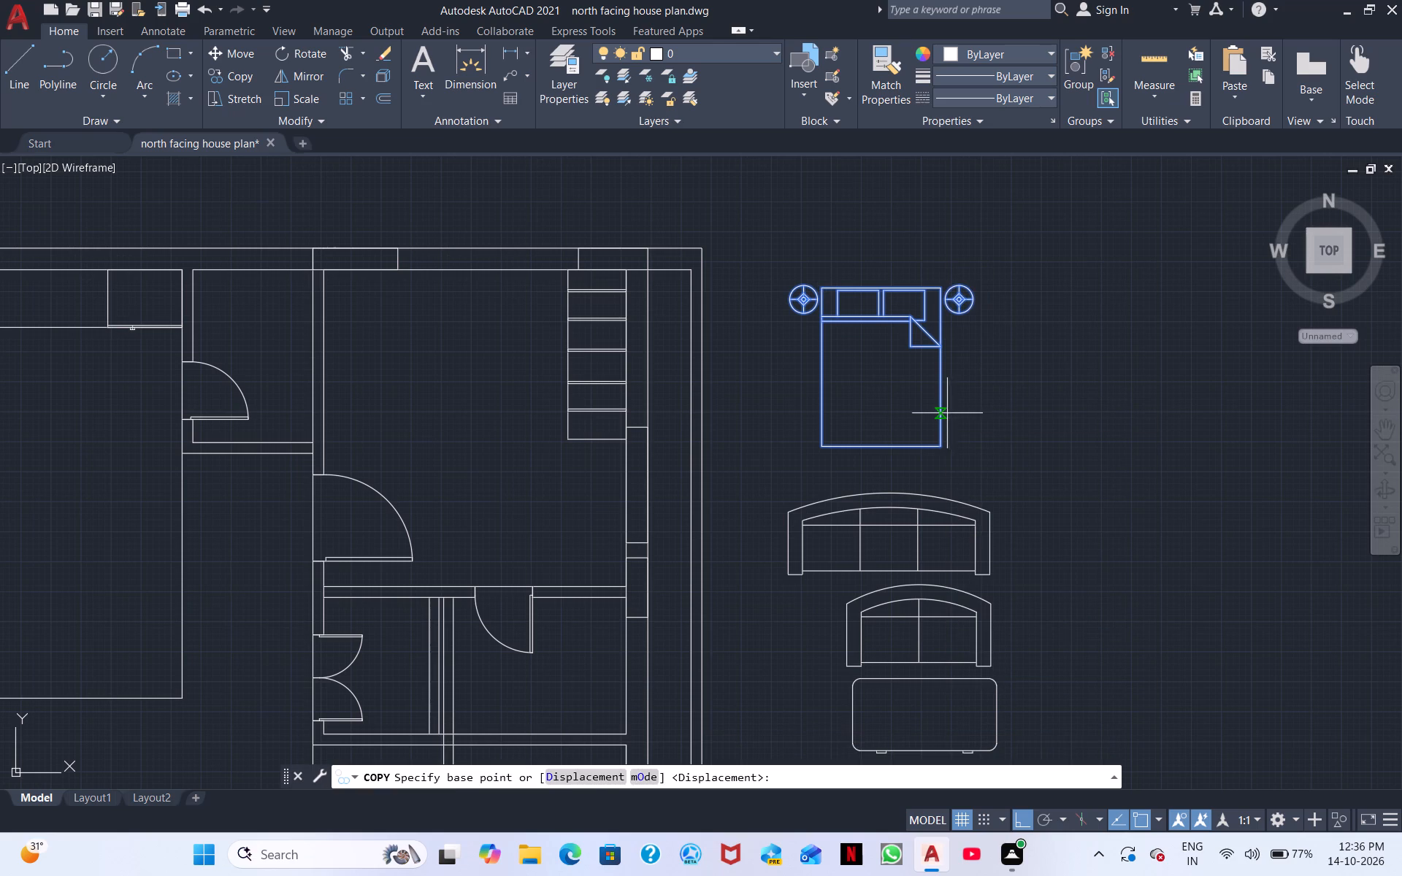
click(943, 413)
click(1212, 387)
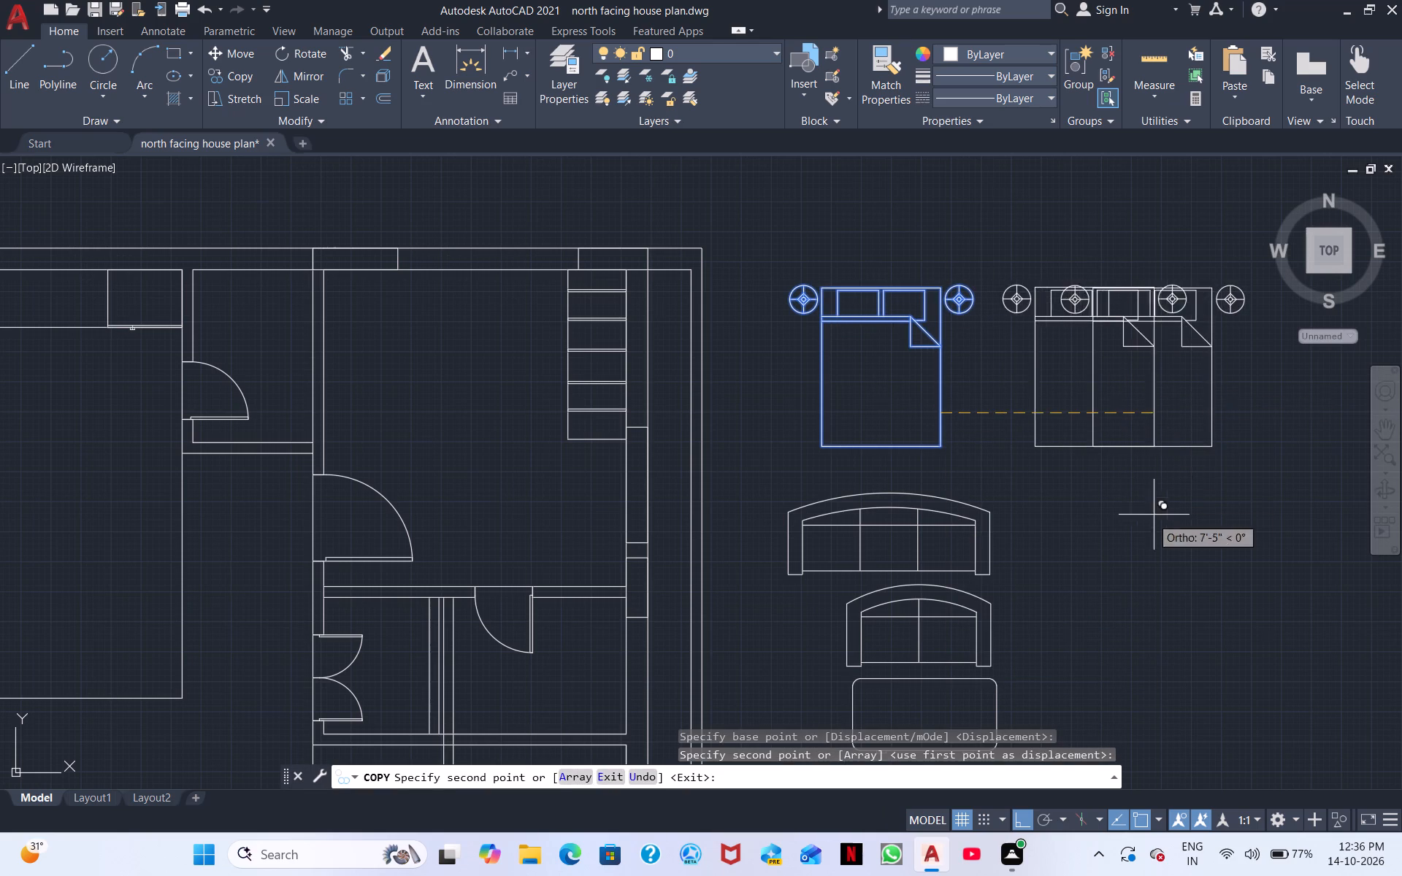
middle_drag(1344, 429, 1089, 530)
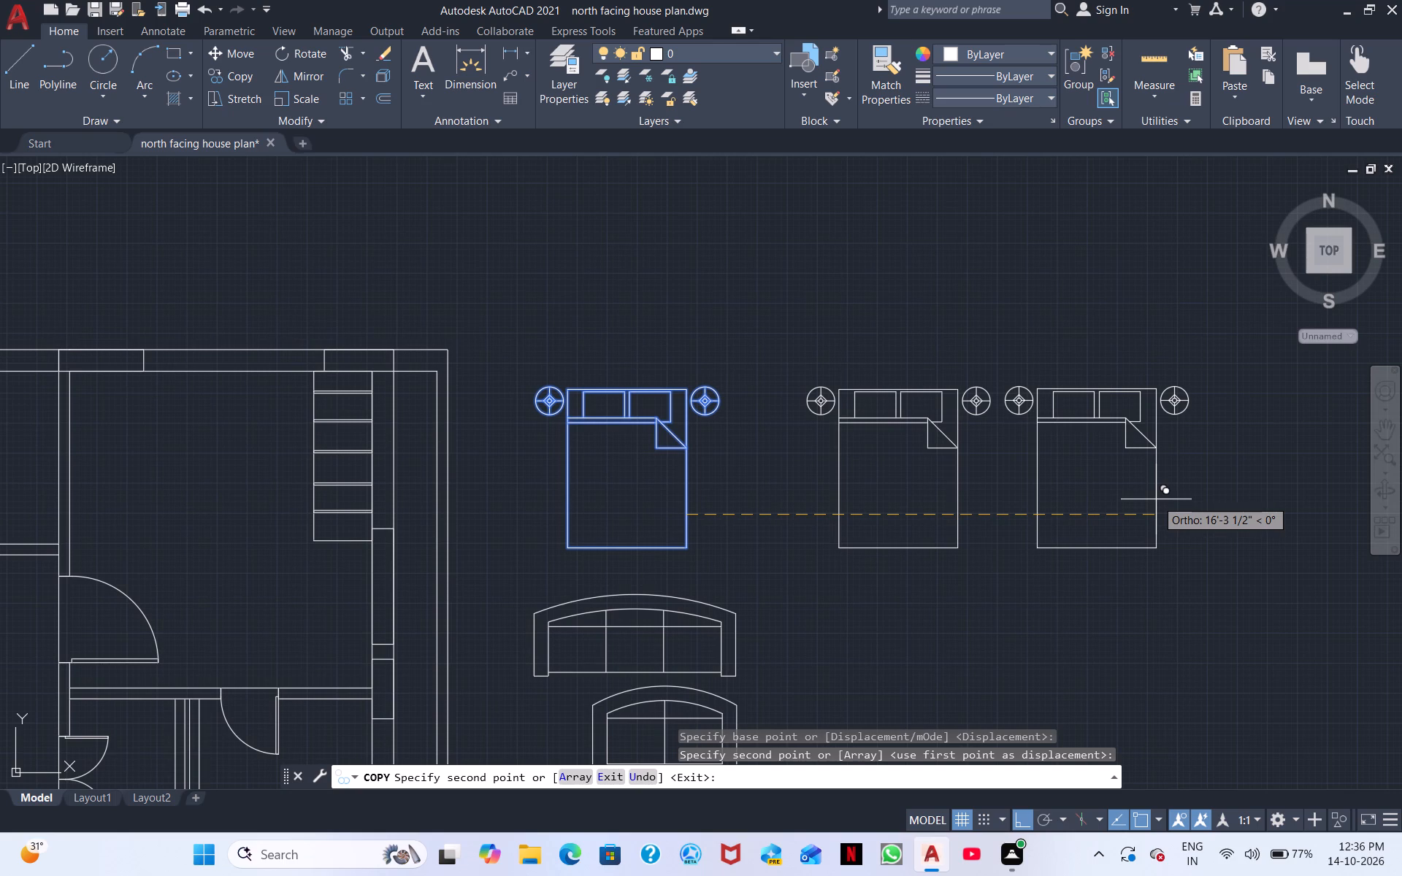
right_click(1153, 499)
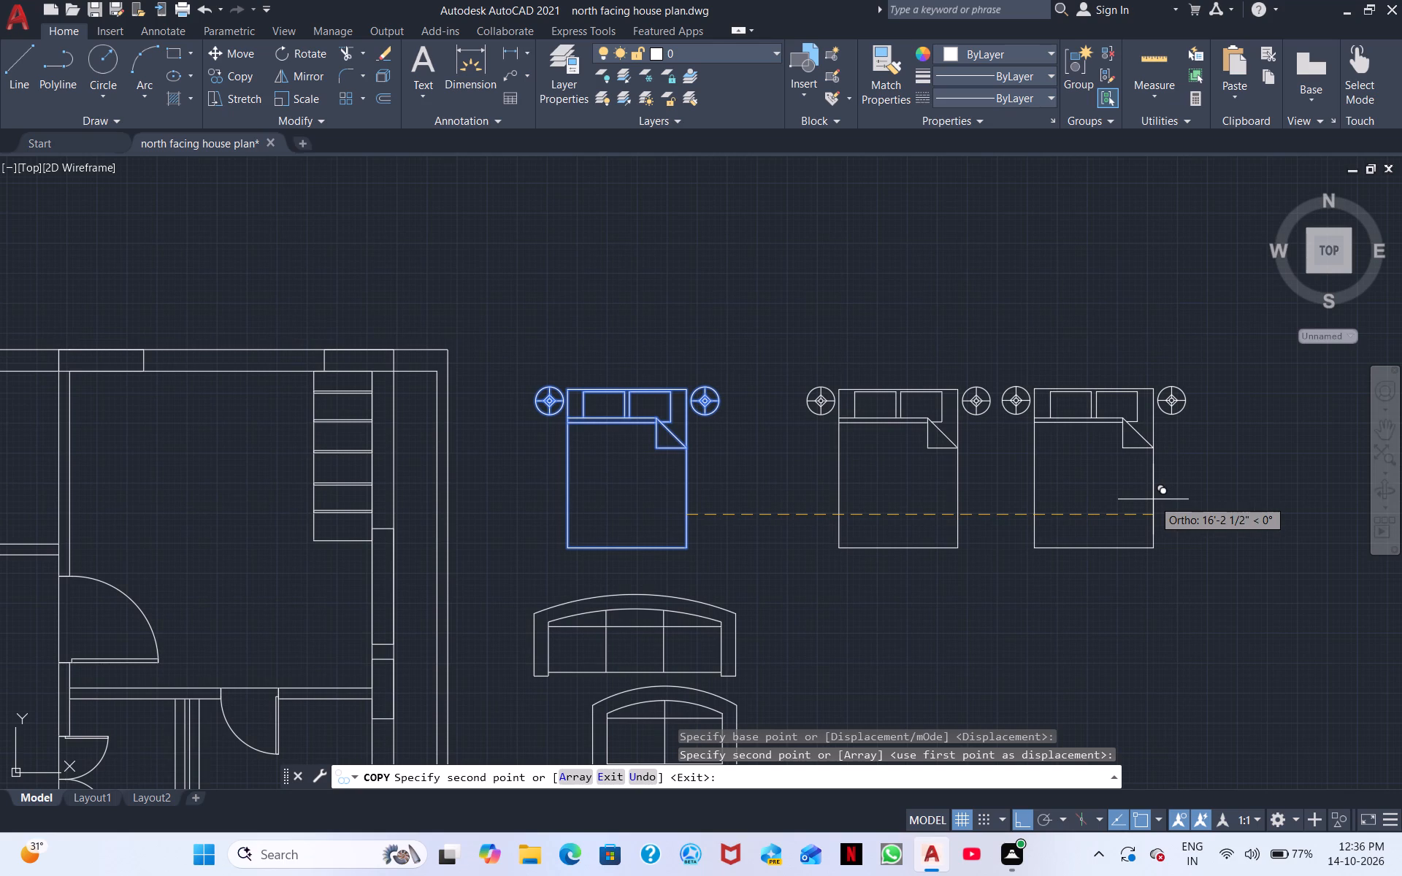
click(1195, 529)
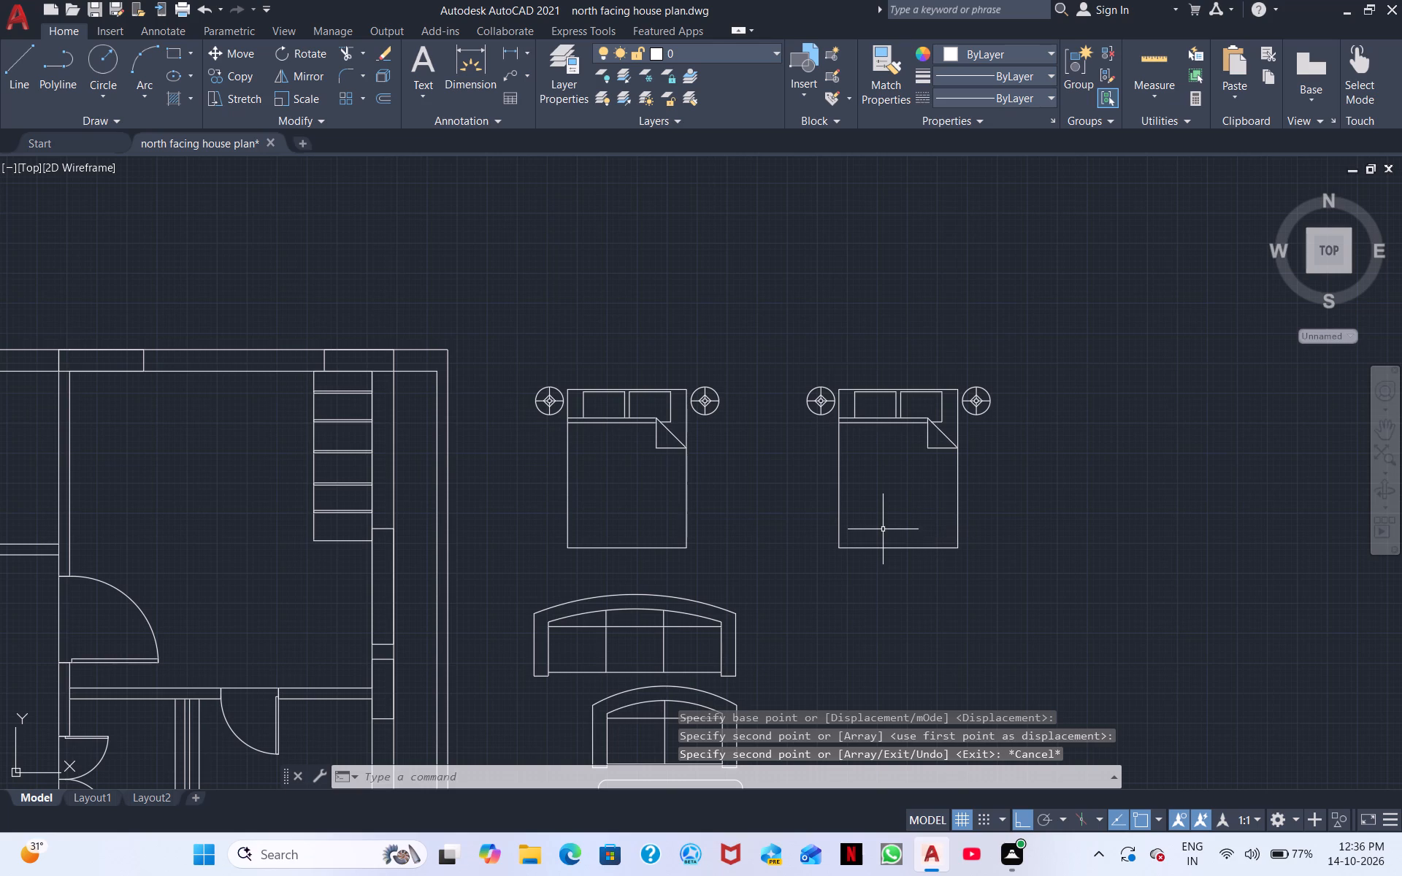
Move the copied bed and both lamps about 23'-9 1/2" west into the northeast bedroom of the east plan.
click(914, 549)
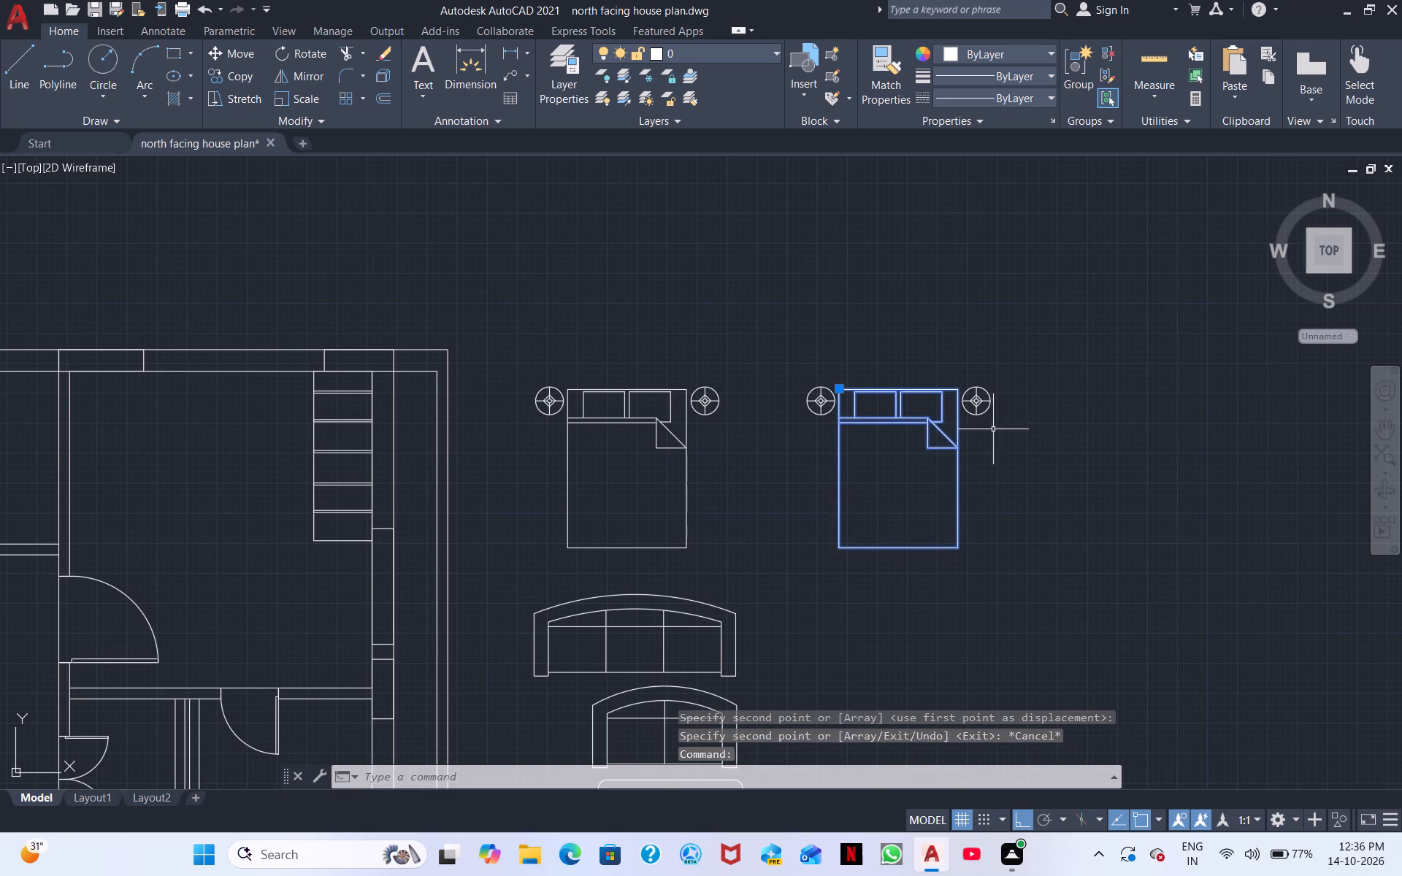
click(981, 409)
click(954, 380)
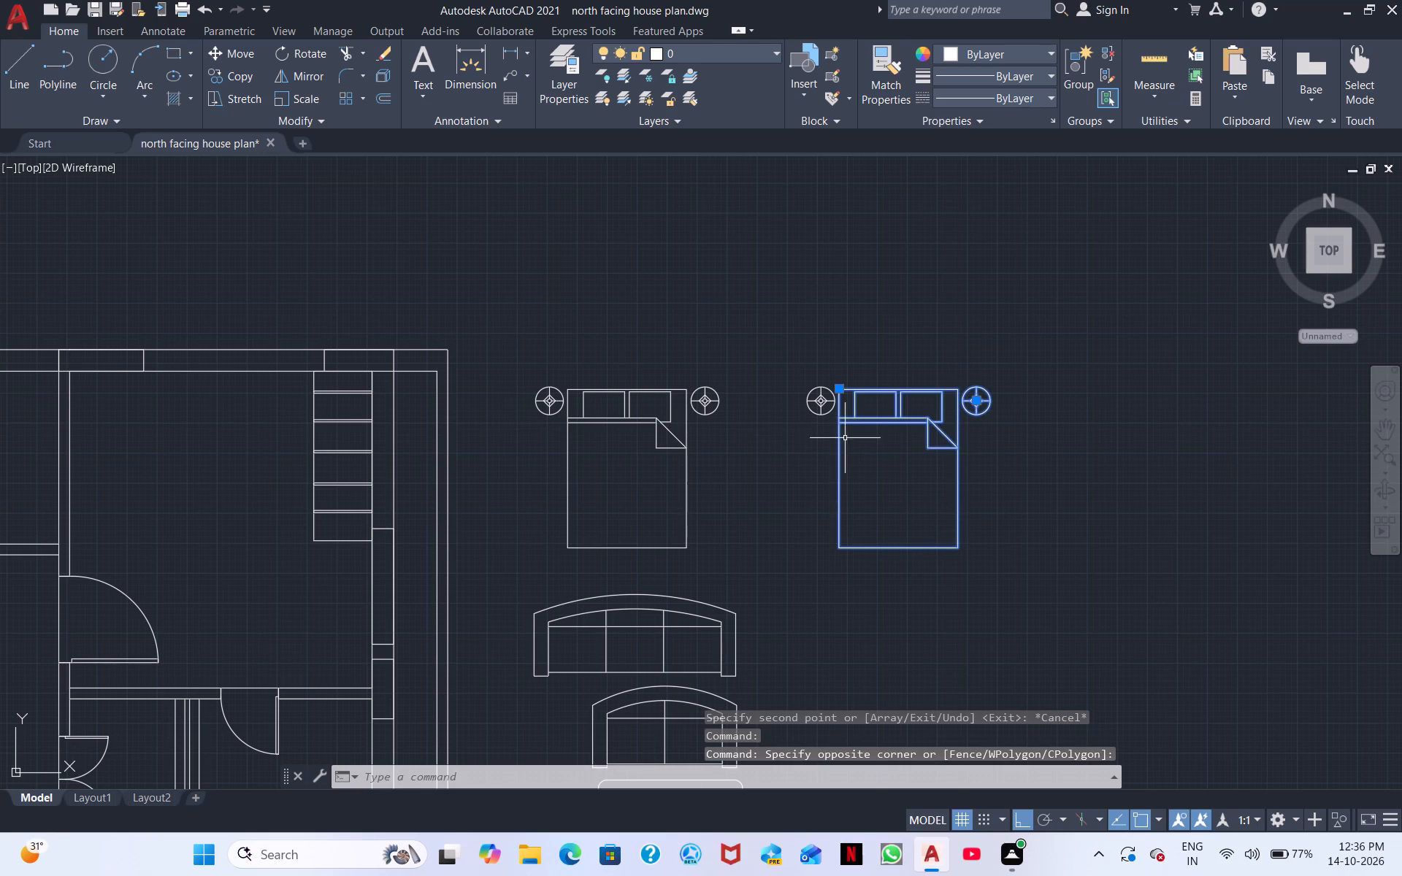
drag(825, 435, 807, 362)
click(794, 345)
scroll(833, 551, down, 1)
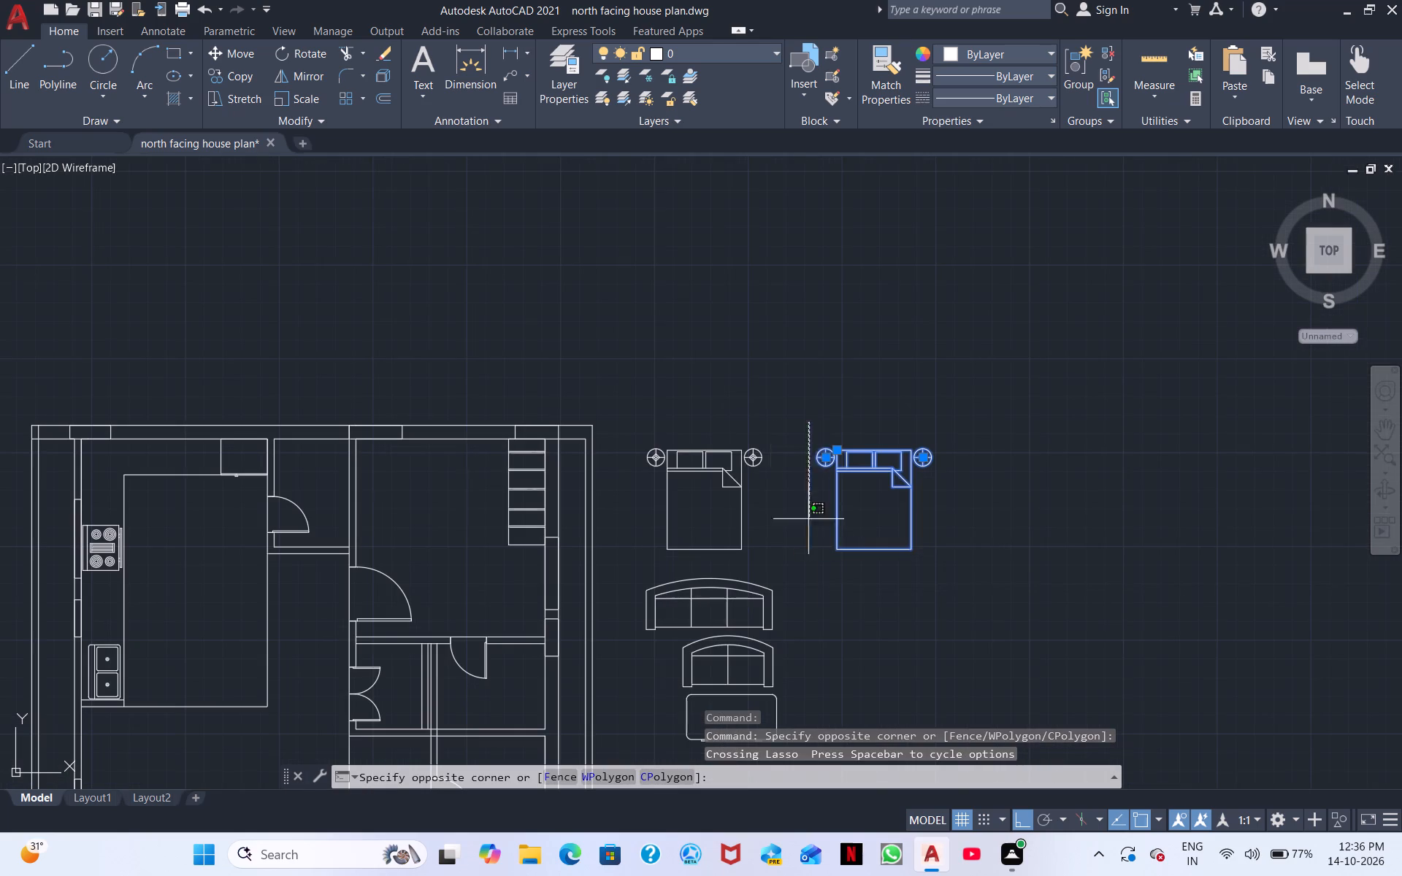
click(770, 467)
right_click(845, 493)
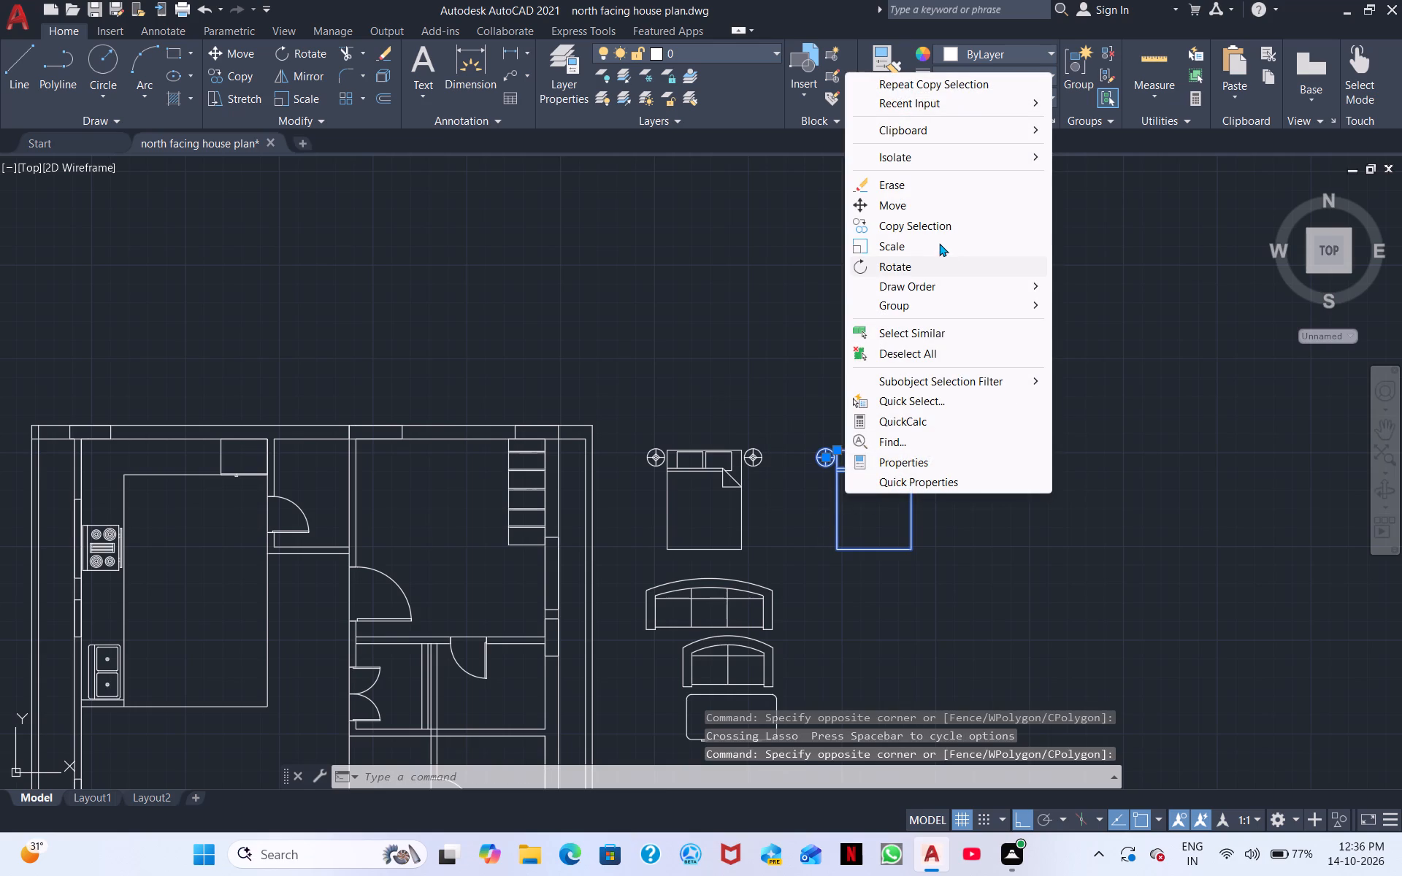
click(893, 206)
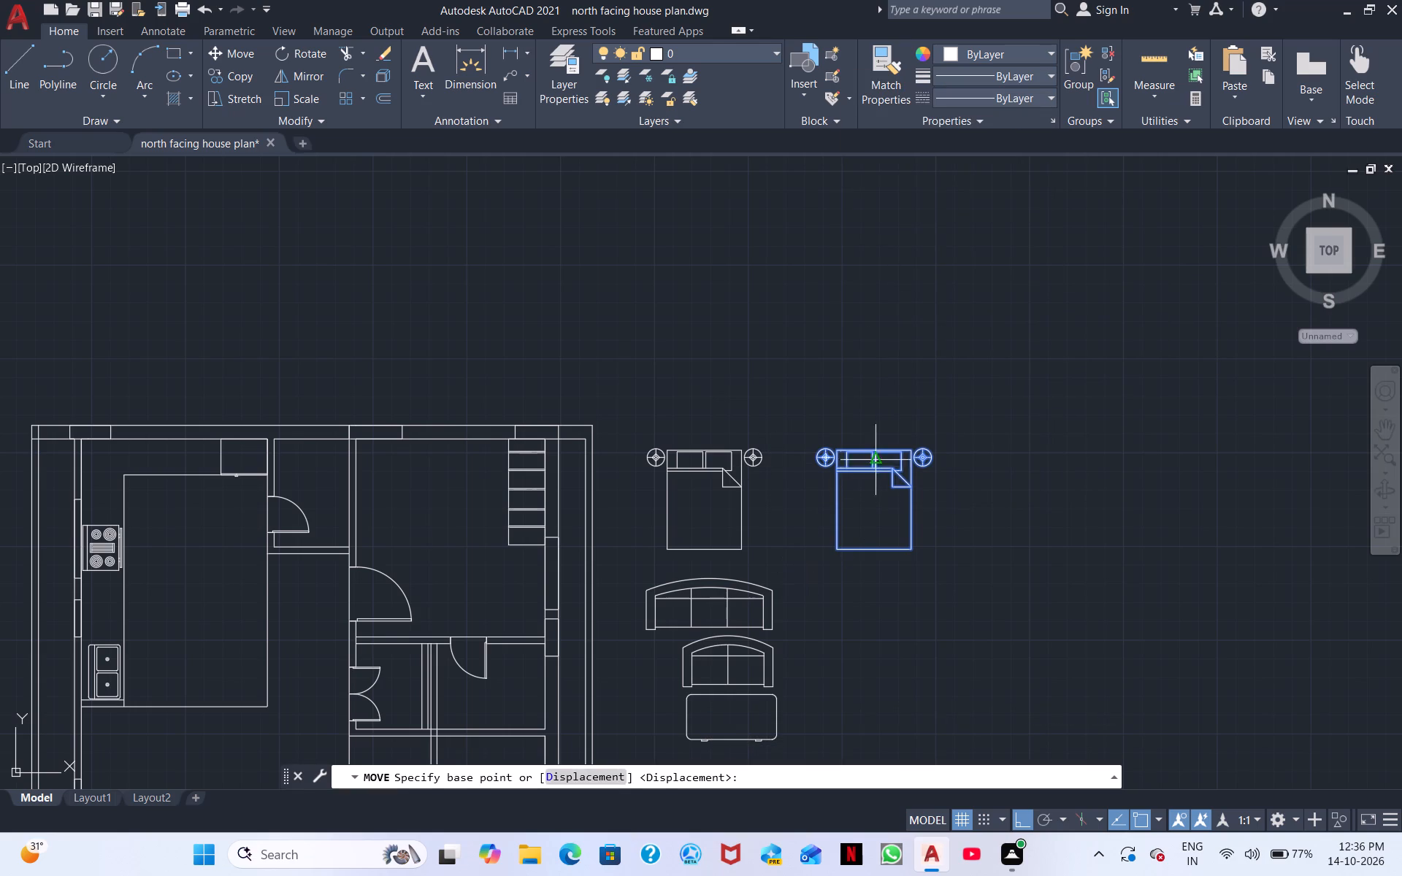
click(875, 446)
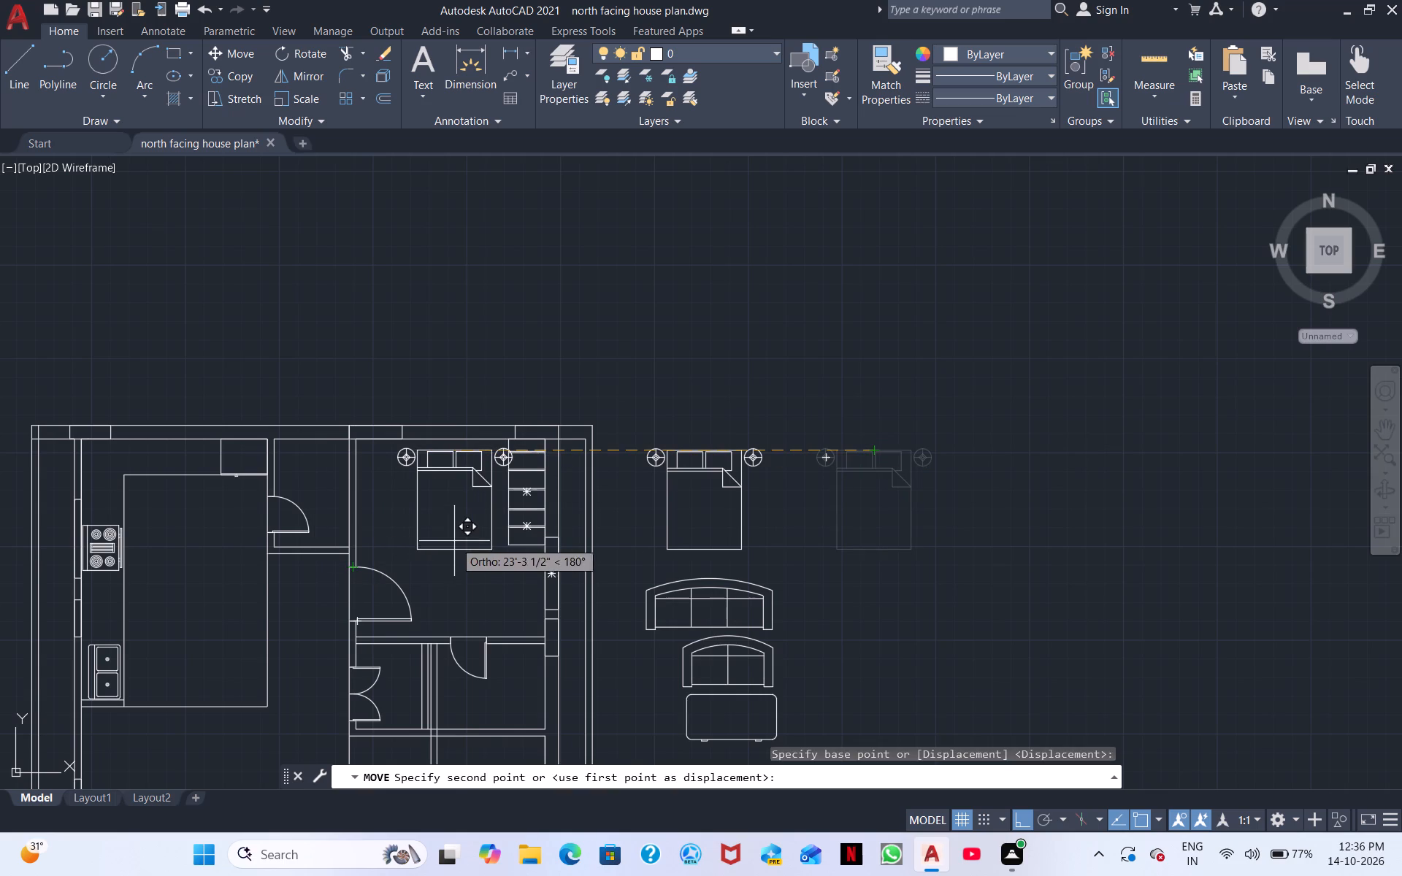
scroll(445, 531, up, 3)
middle_drag(424, 468, 503, 598)
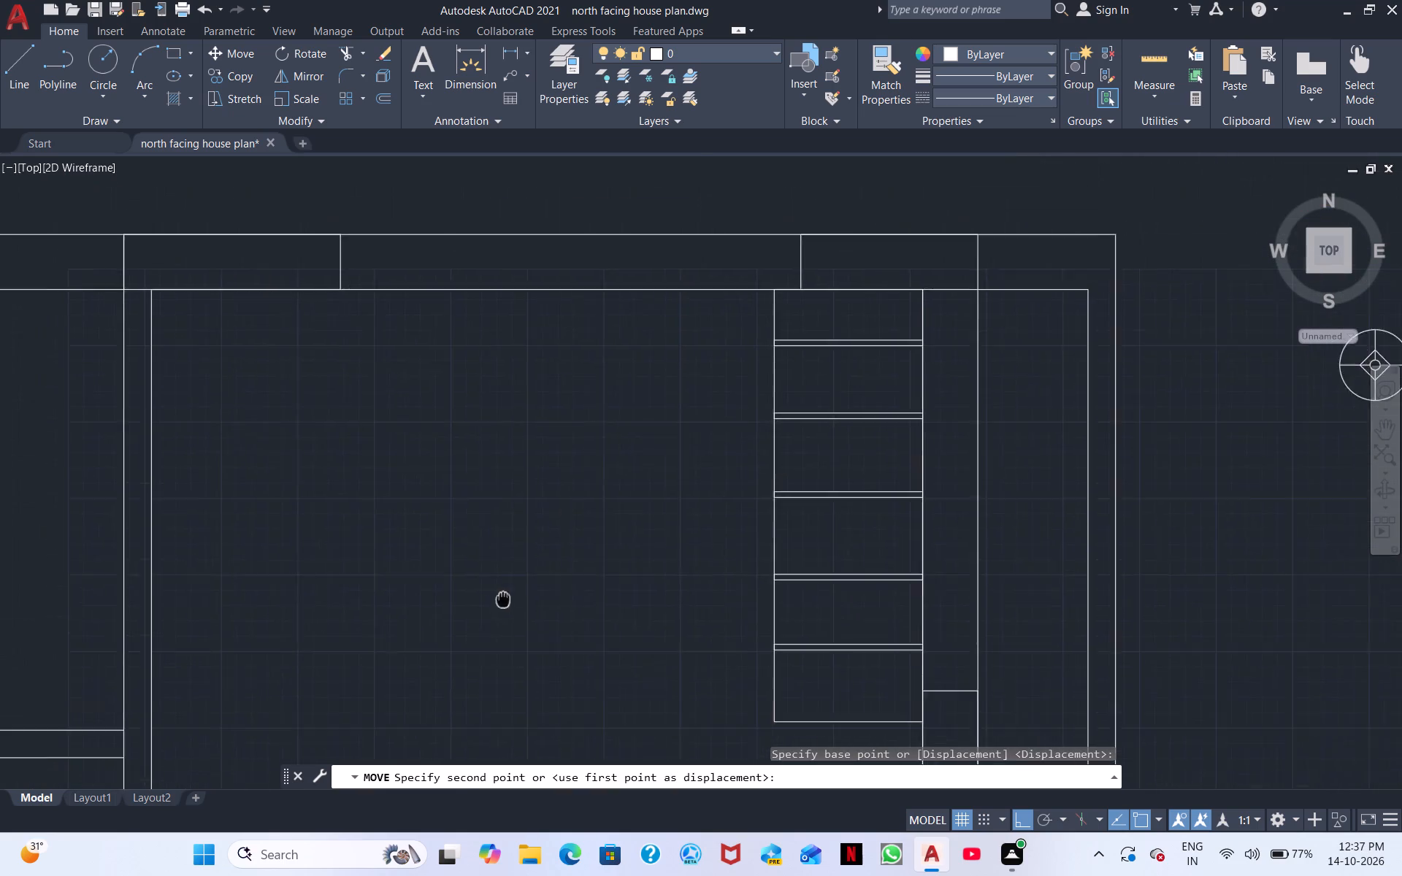
middle_drag(503, 598, 523, 676)
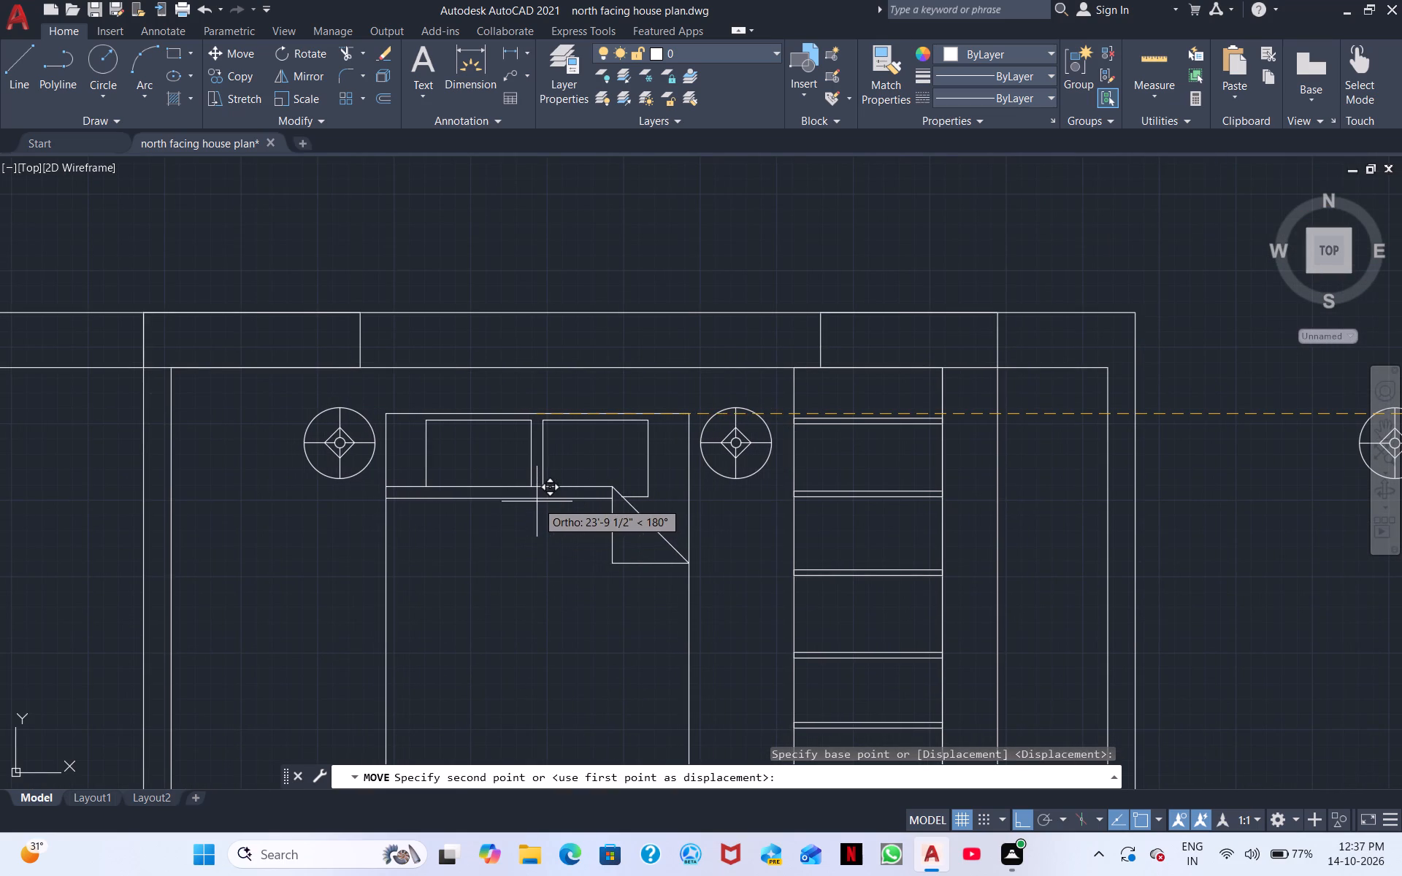
click(537, 502)
Move the bedroom's bed and both lamps slightly north, closer to the north wall, from the bed's top midpoint.
scroll(514, 555, down, 3)
middle_drag(502, 578, 616, 547)
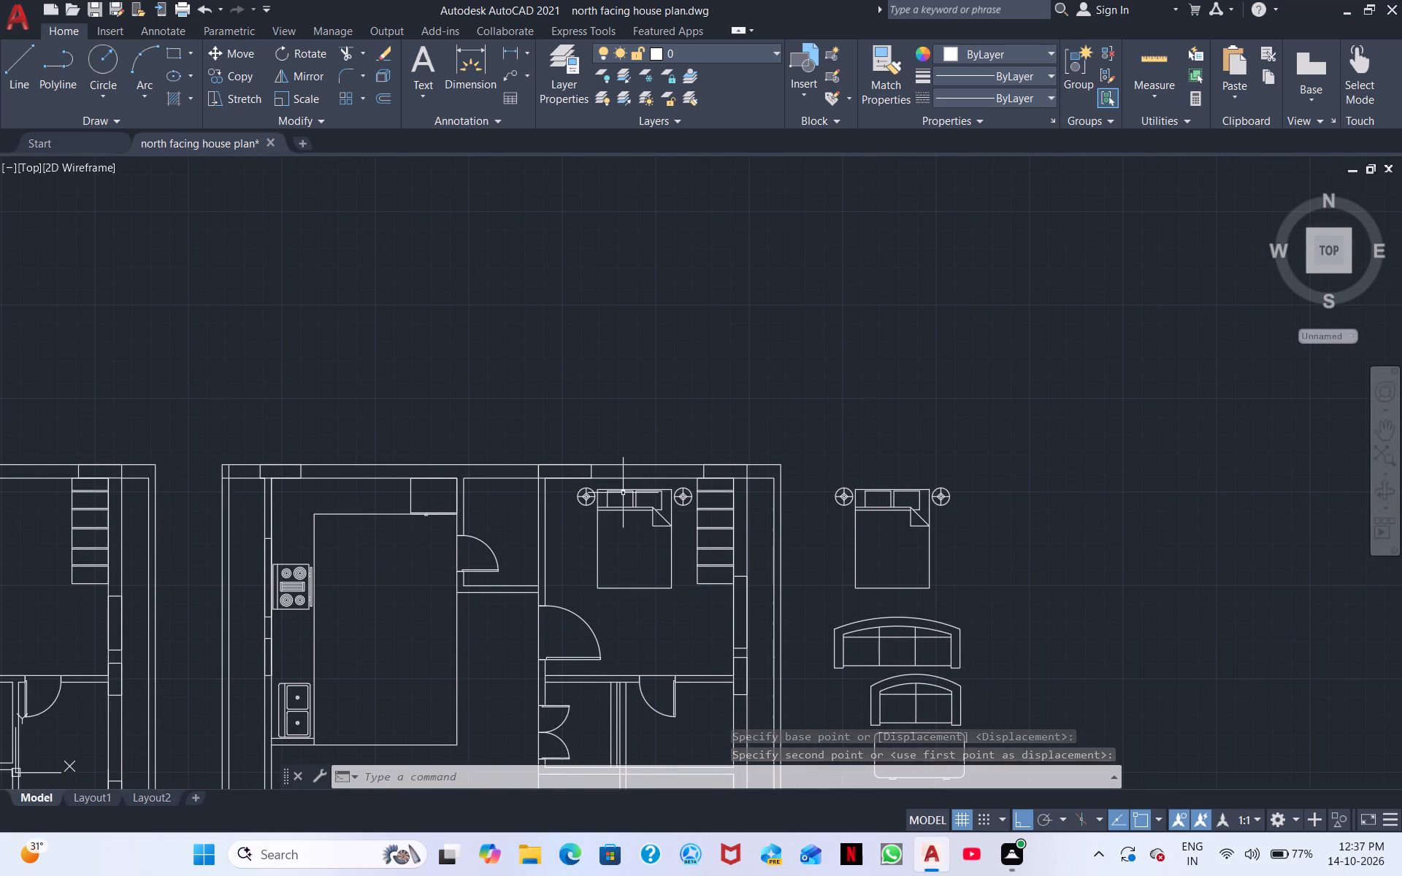
scroll(623, 493, up, 2)
scroll(916, 562, down, 2)
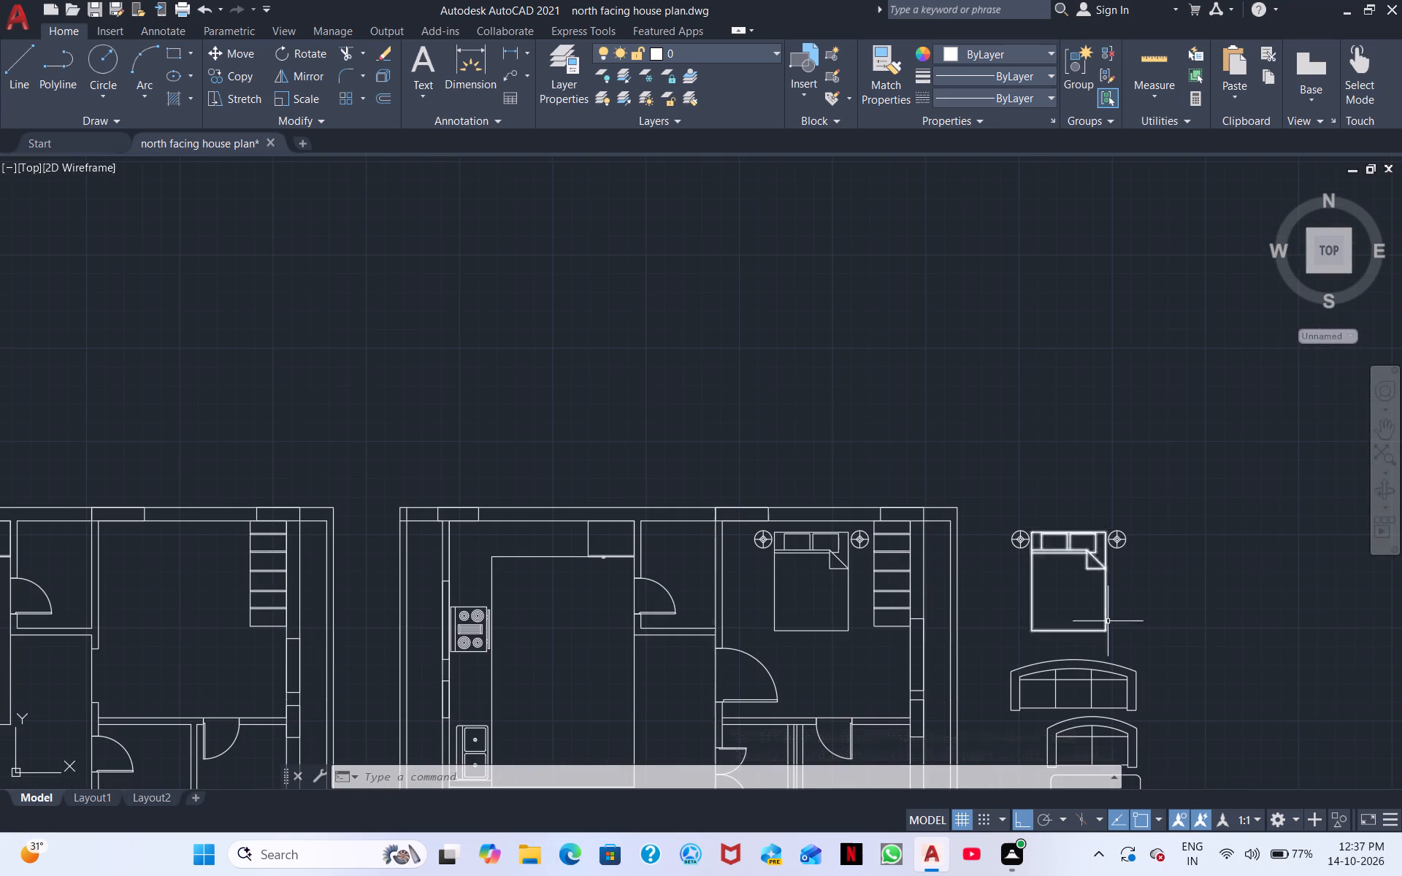
scroll(809, 585, up, 3)
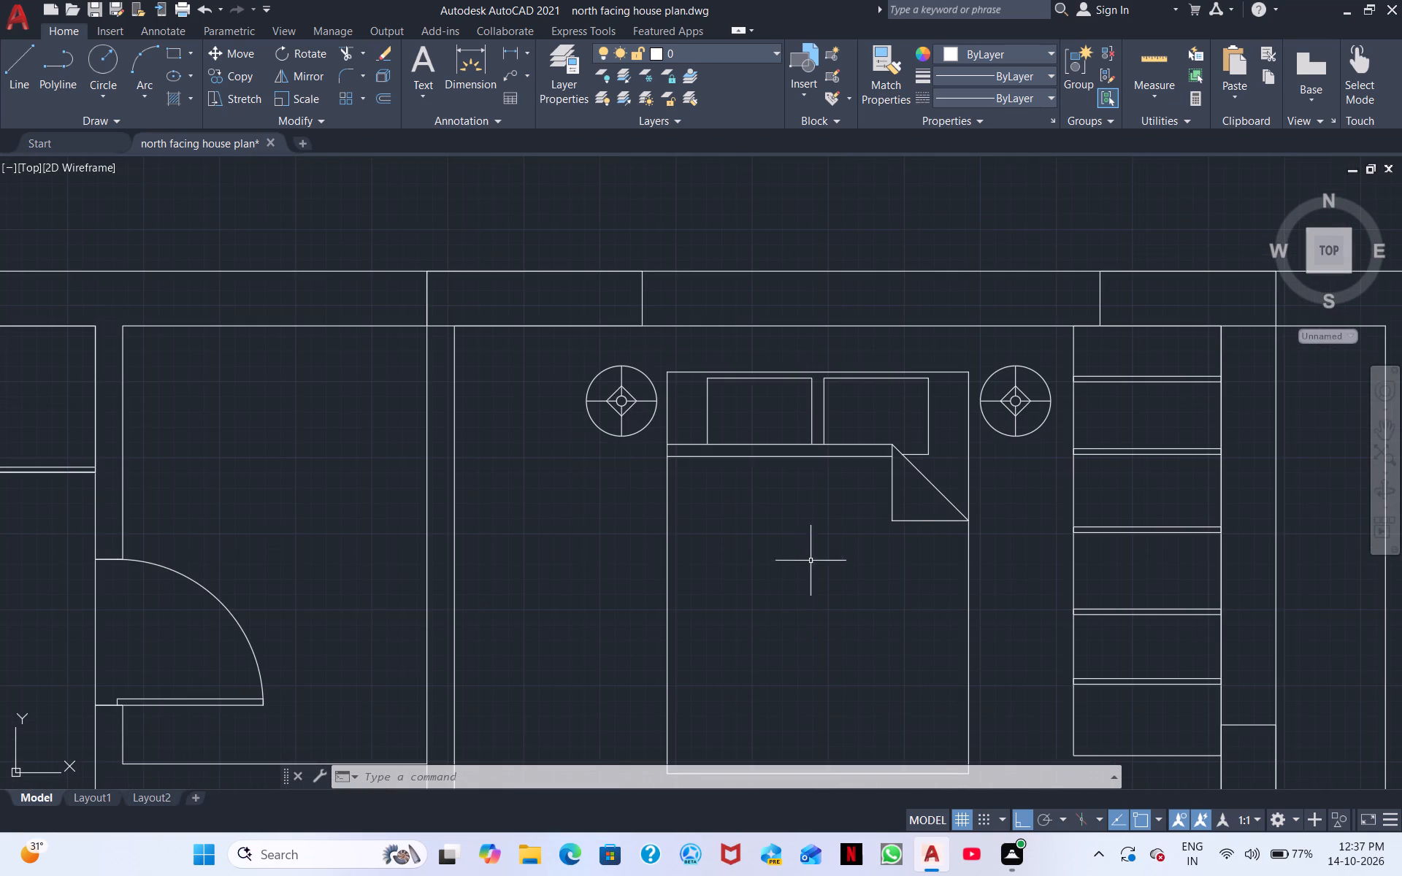
click(965, 507)
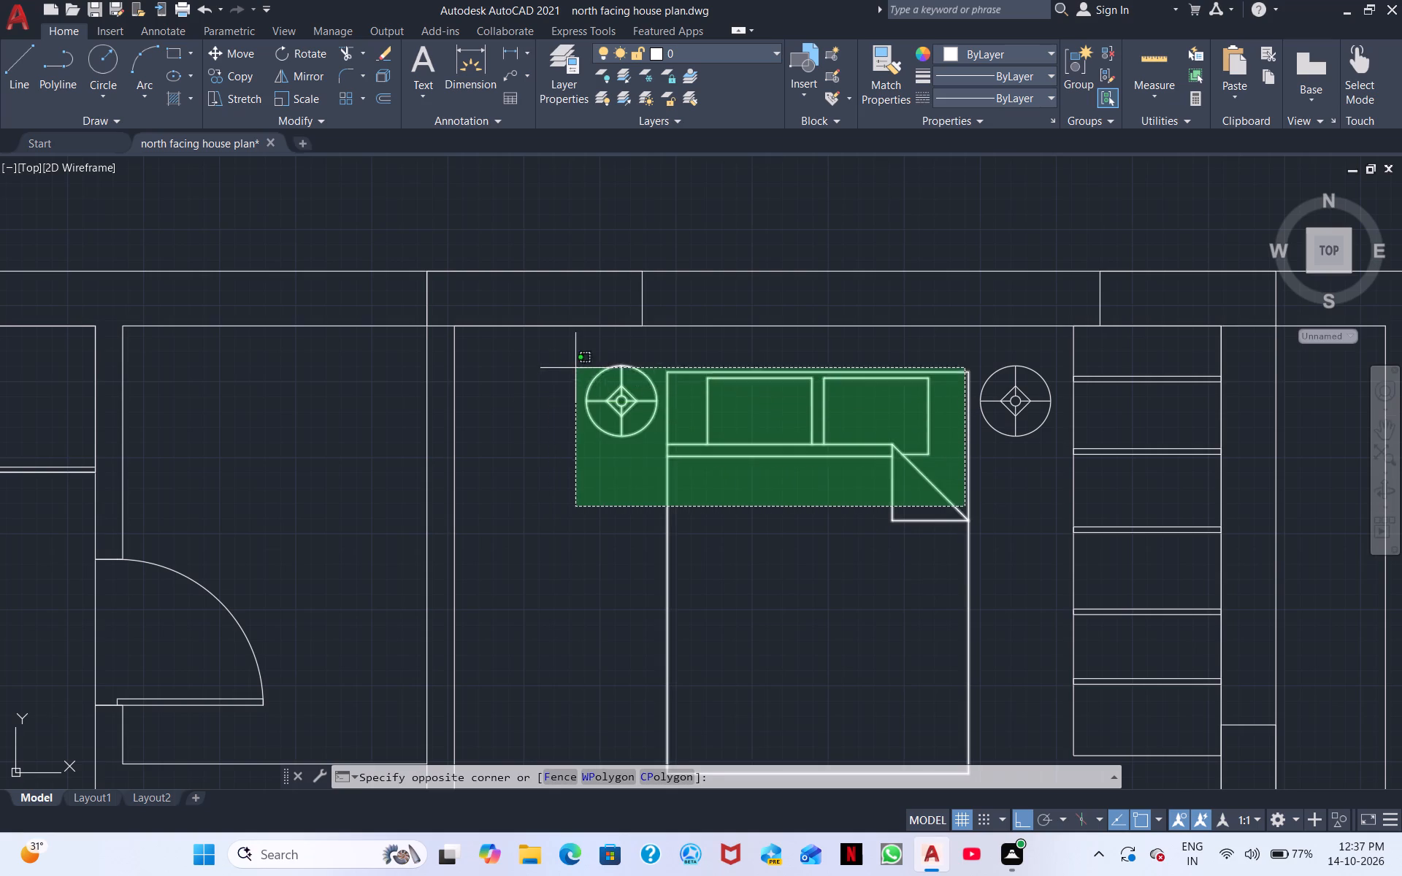
click(575, 368)
click(1025, 464)
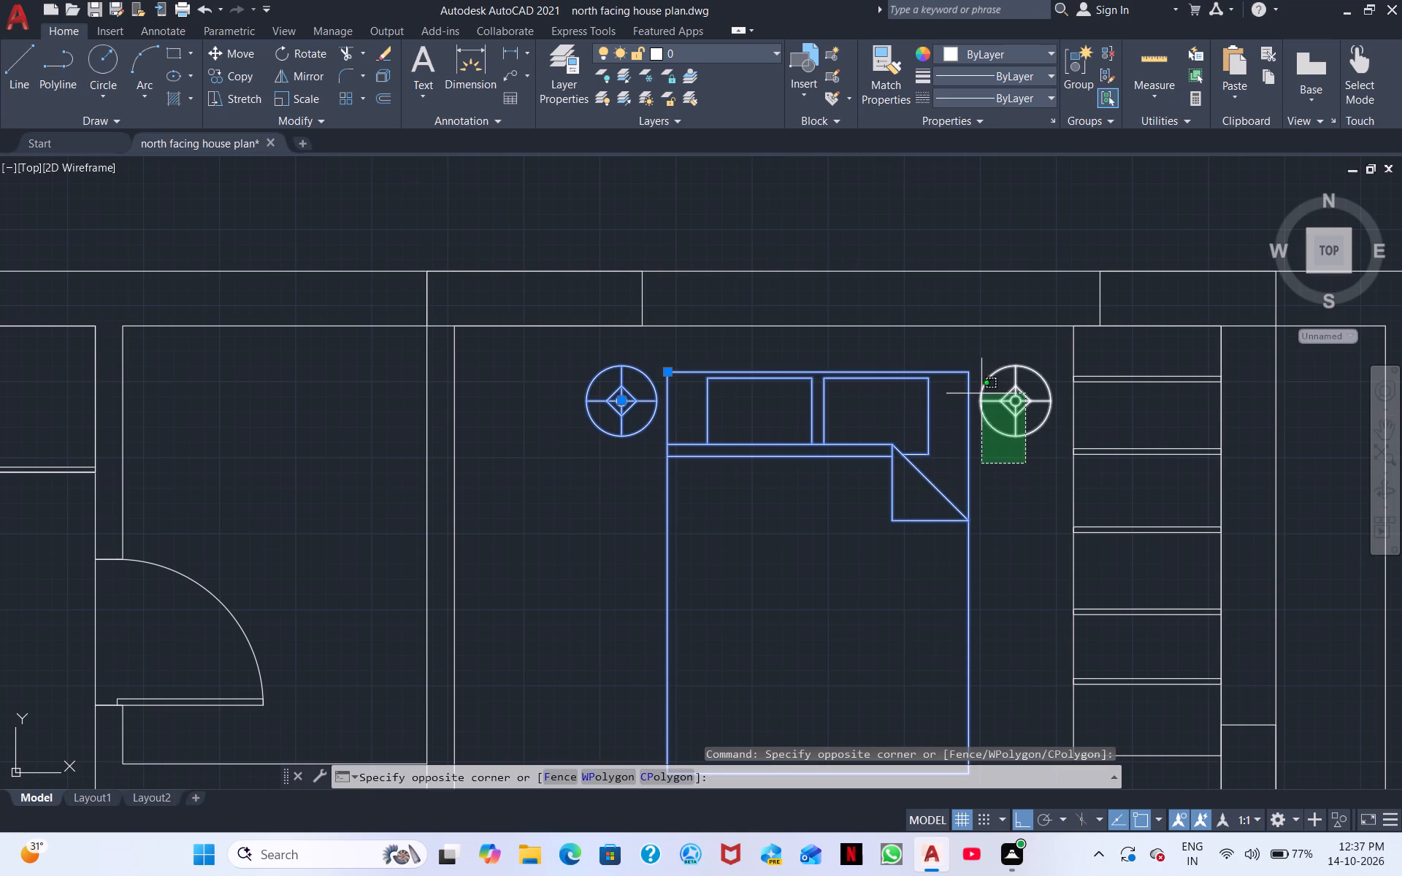
click(941, 394)
right_click(941, 394)
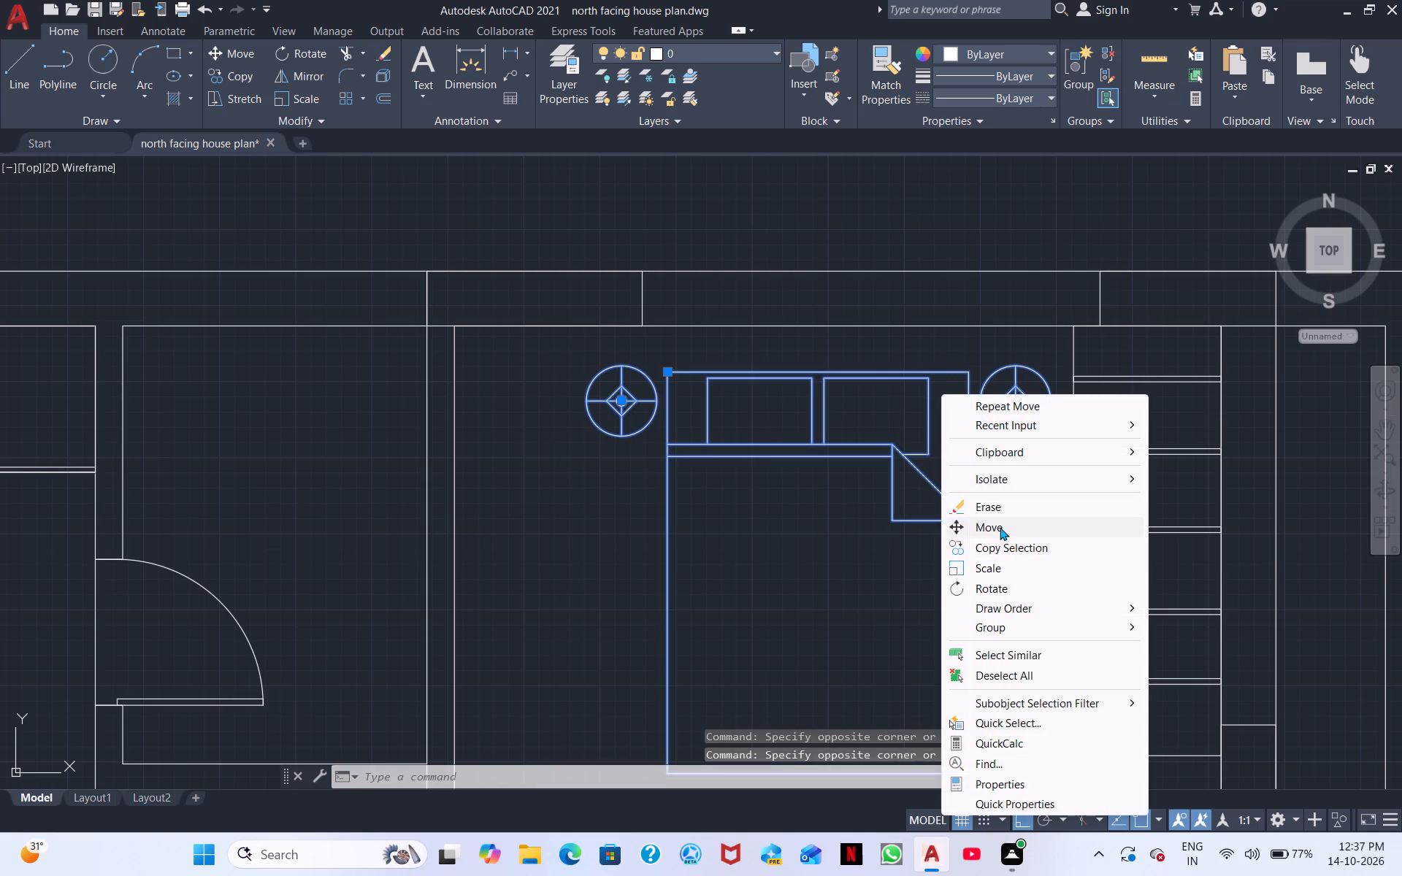
click(1000, 527)
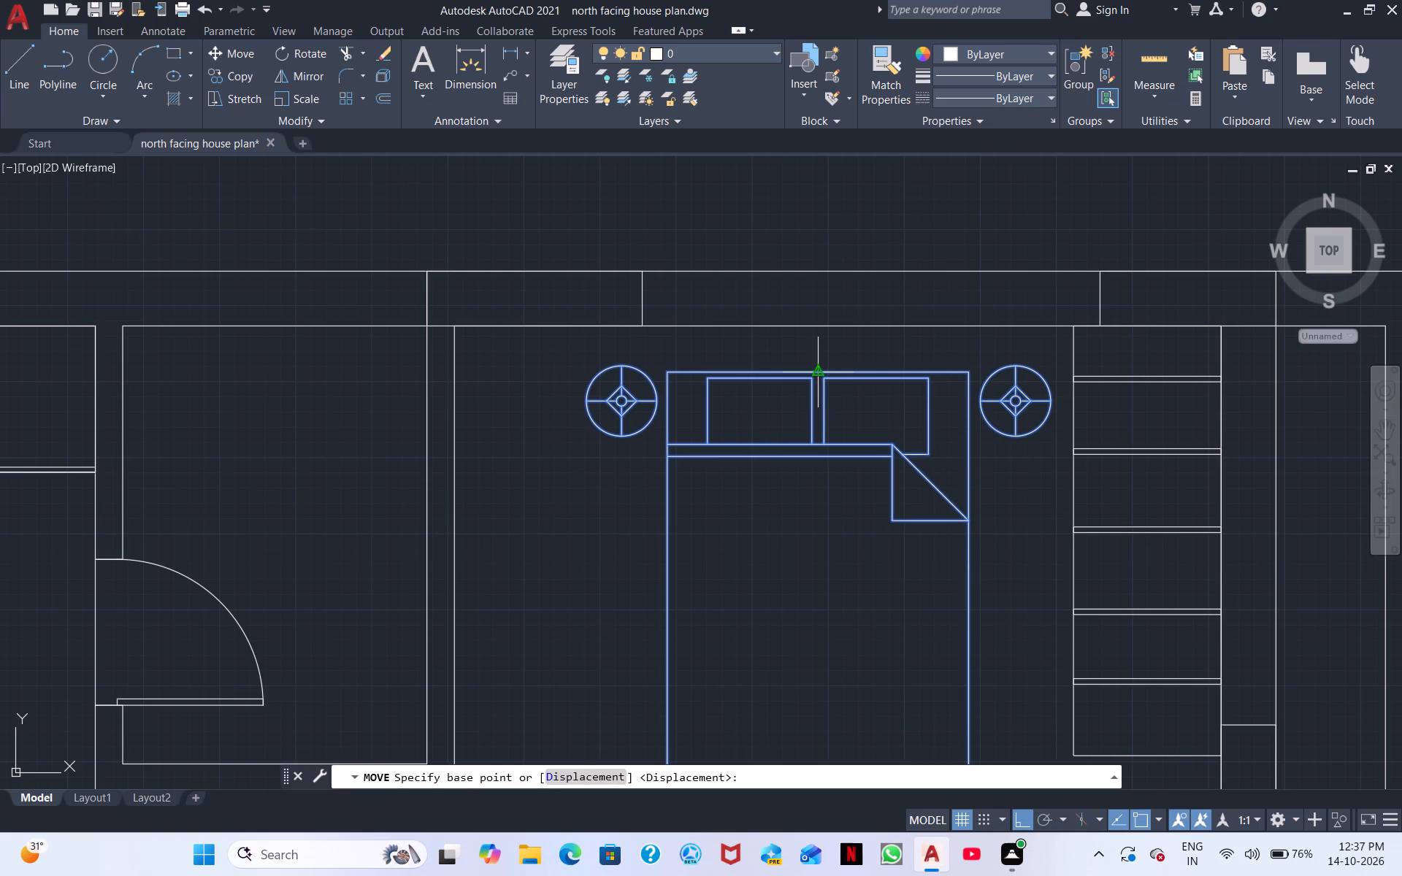
click(821, 371)
click(817, 341)
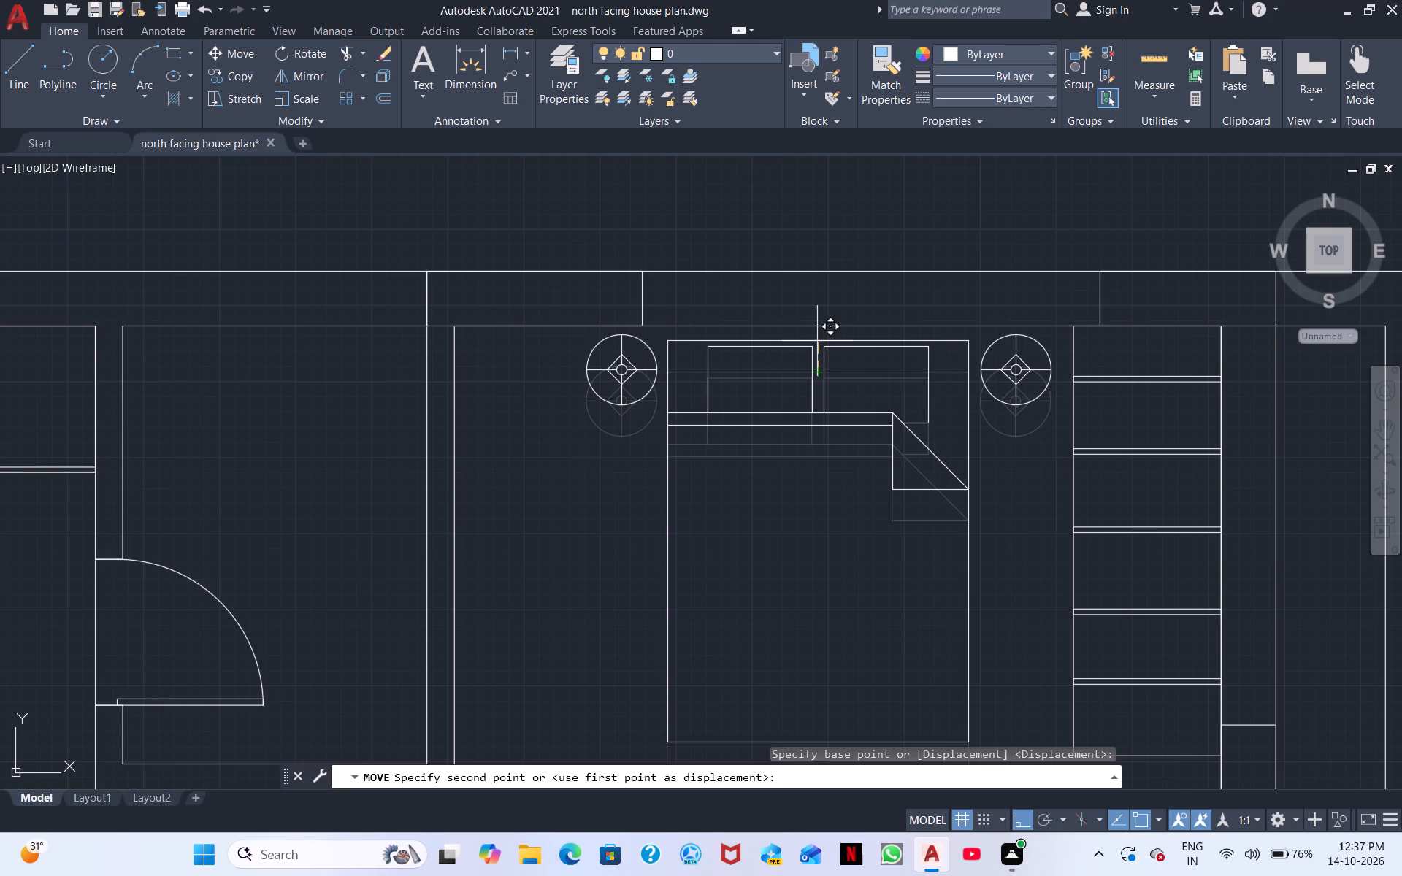
Examine the furnished bedroom and the layout of both house plans for the remaining furniture placement.
scroll(818, 434, down, 1)
middle_drag(821, 489, 664, 479)
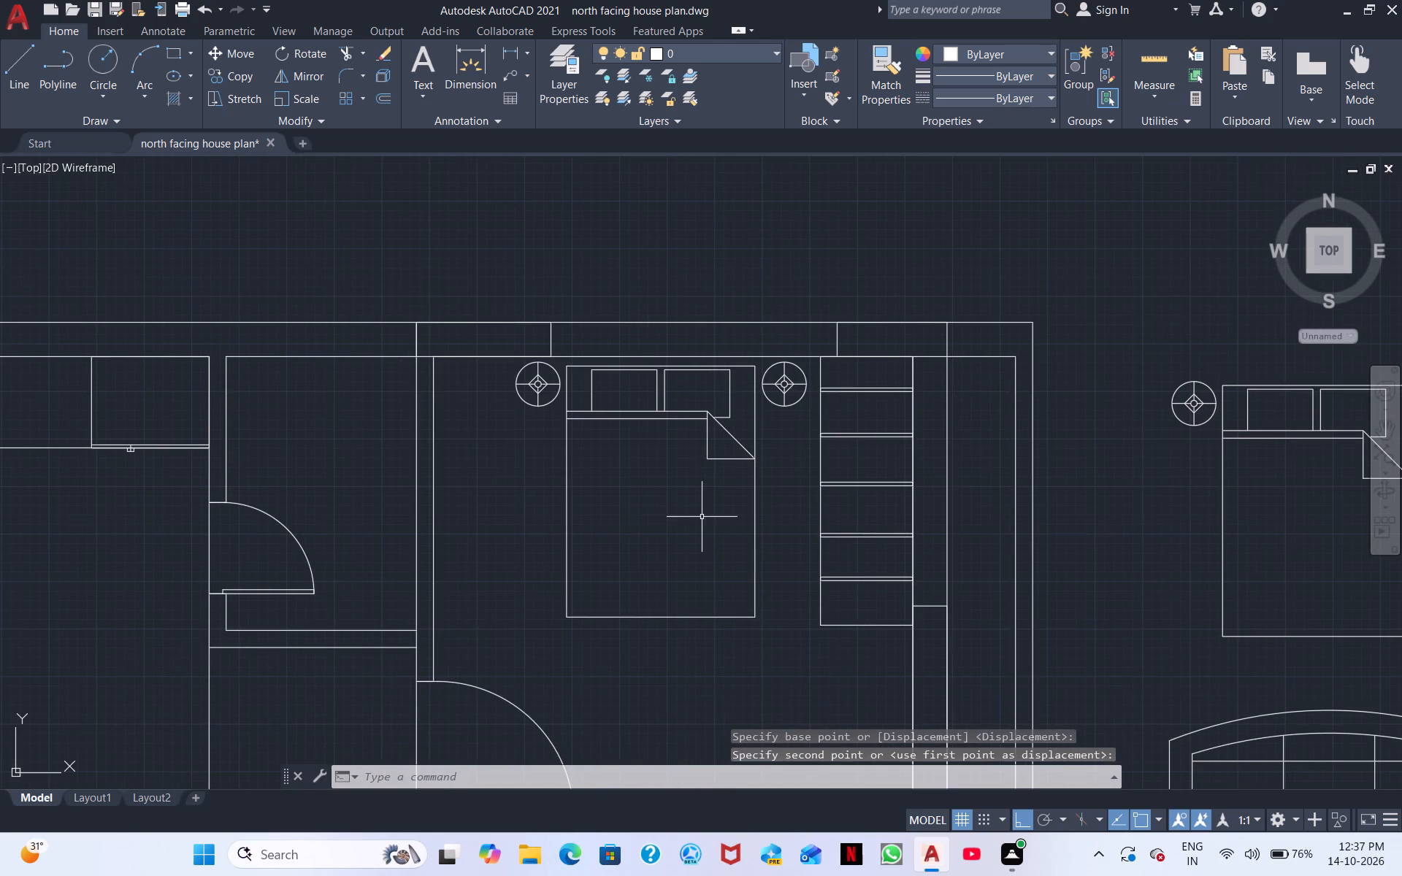
middle_drag(702, 517, 650, 414)
scroll(689, 465, down, 1)
middle_drag(585, 536, 647, 539)
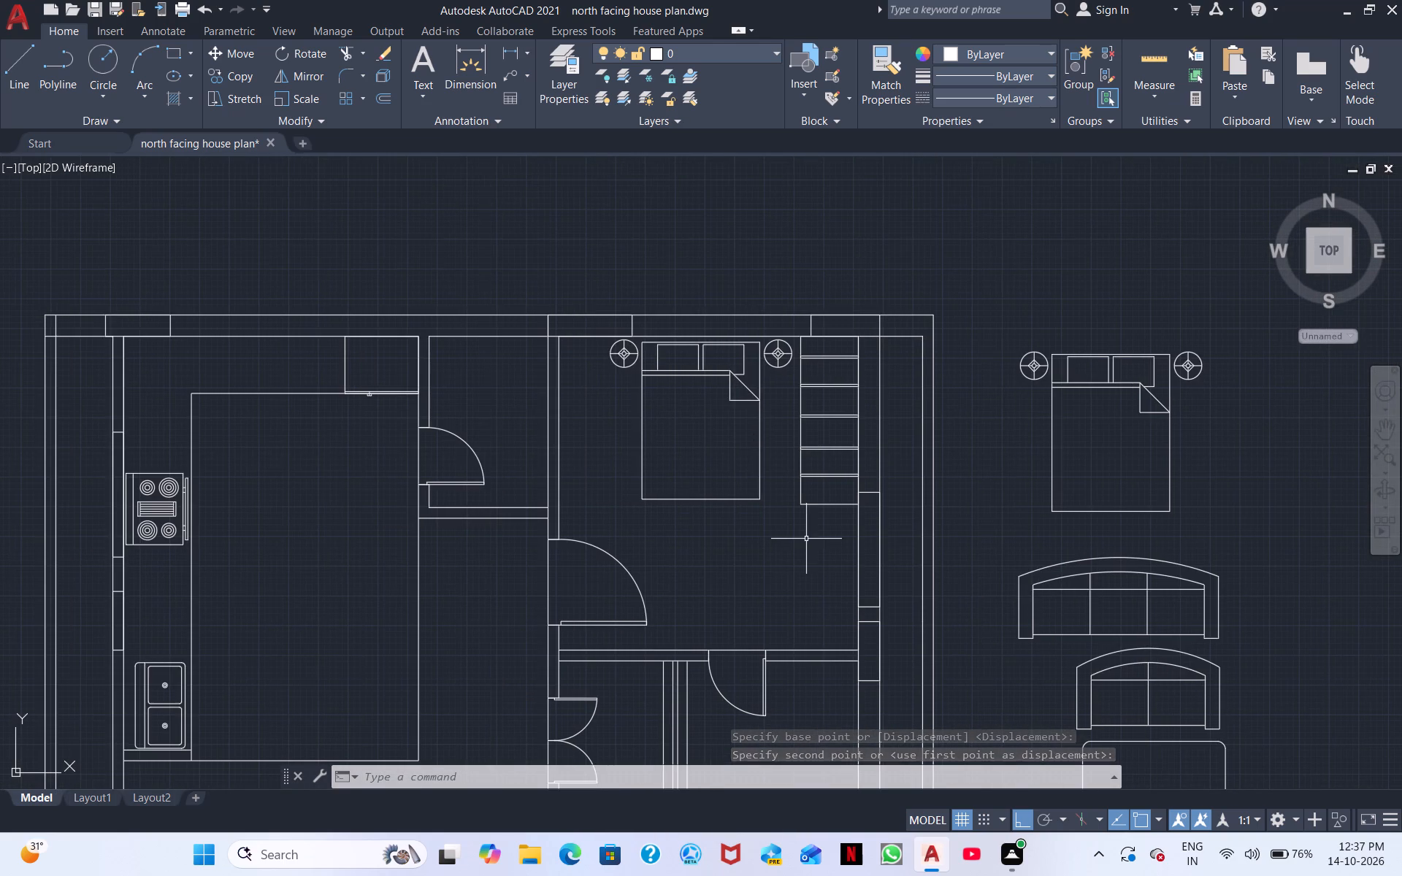
scroll(693, 540, down, 2)
middle_drag(516, 566, 879, 583)
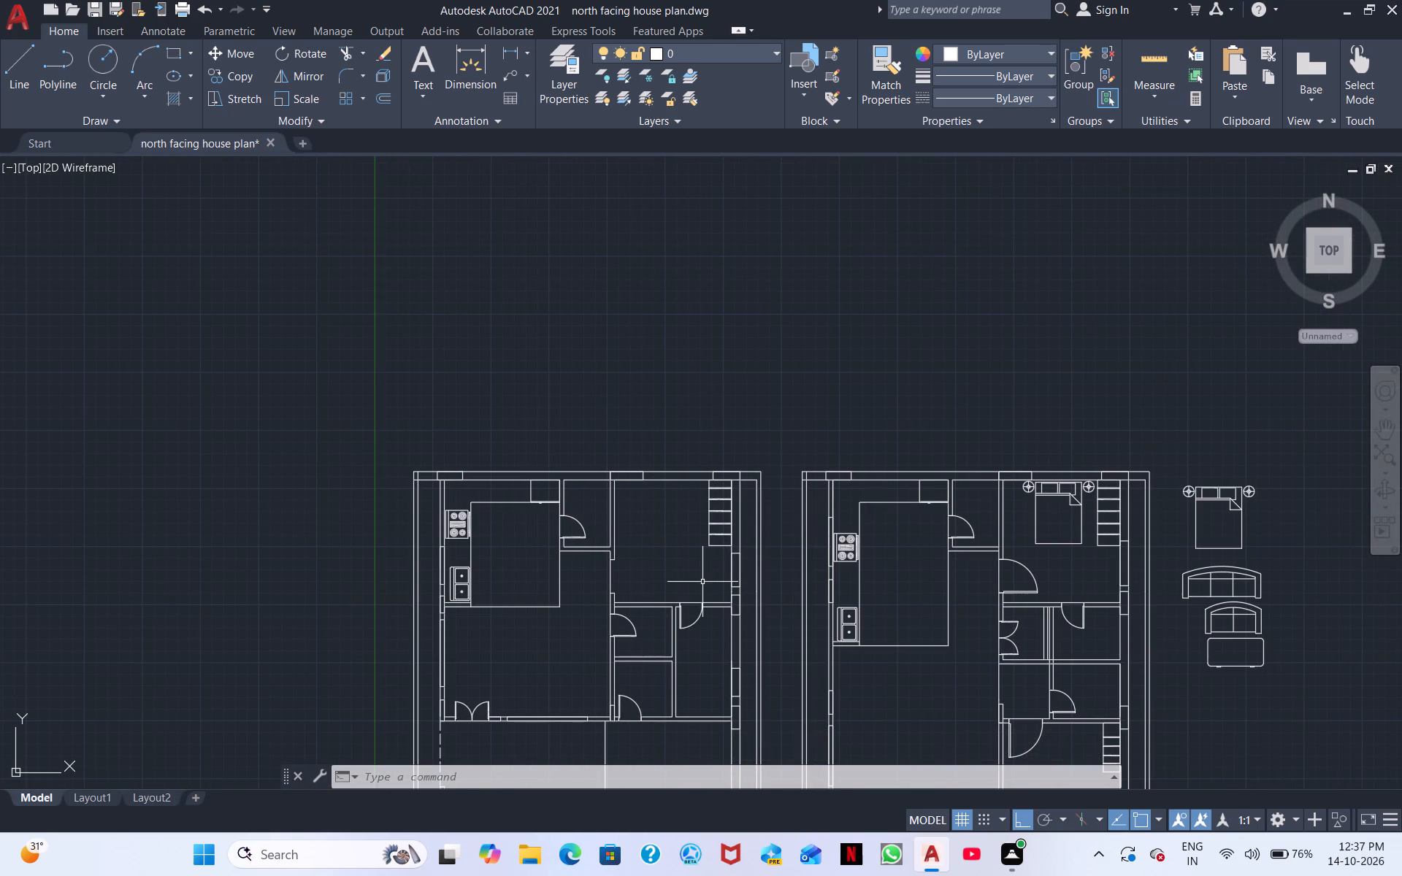
middle_drag(806, 591, 543, 502)
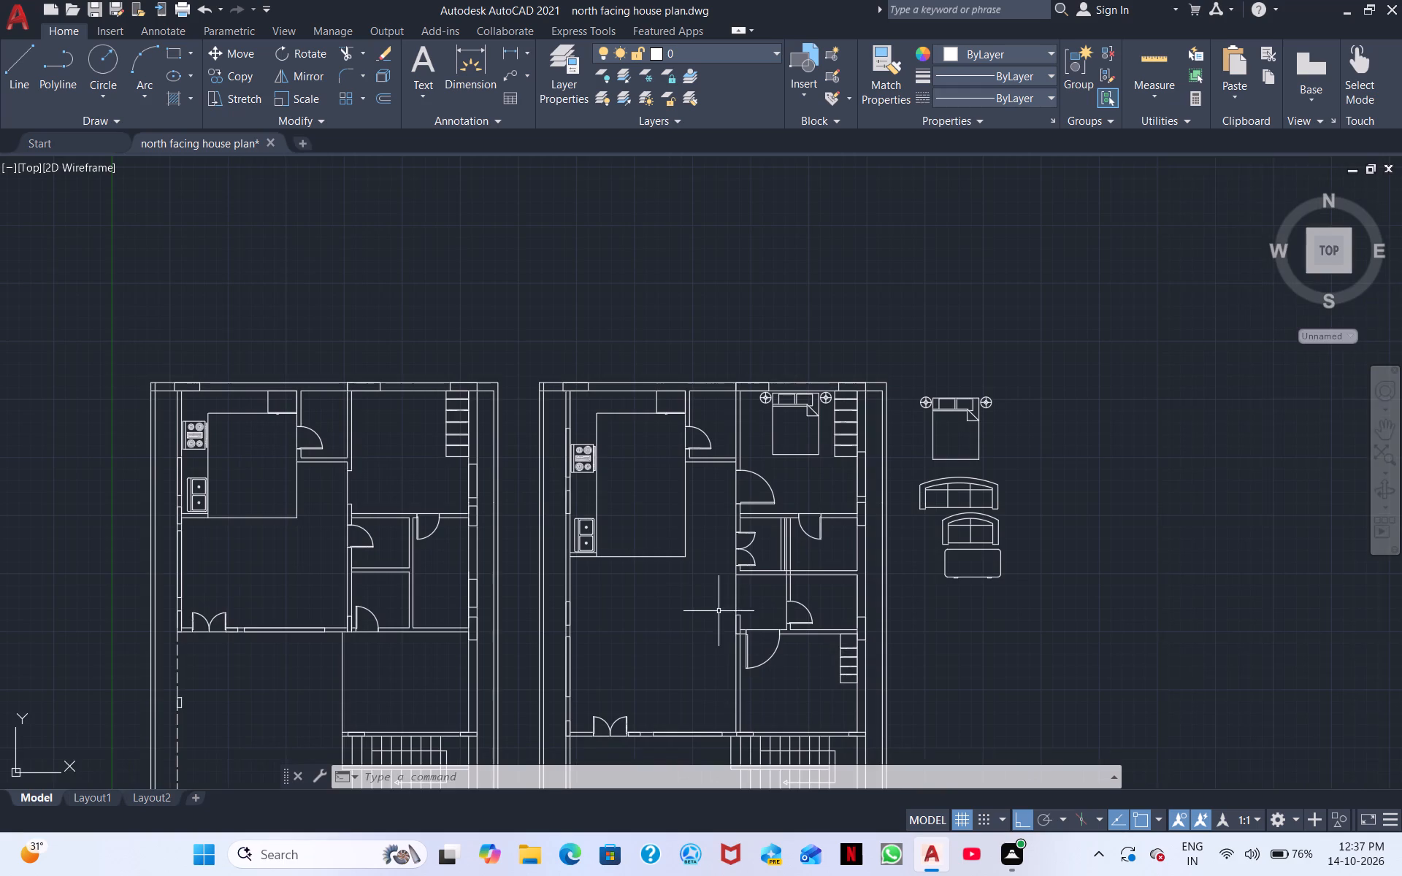
middle_drag(716, 610, 608, 560)
scroll(813, 553, down, 1)
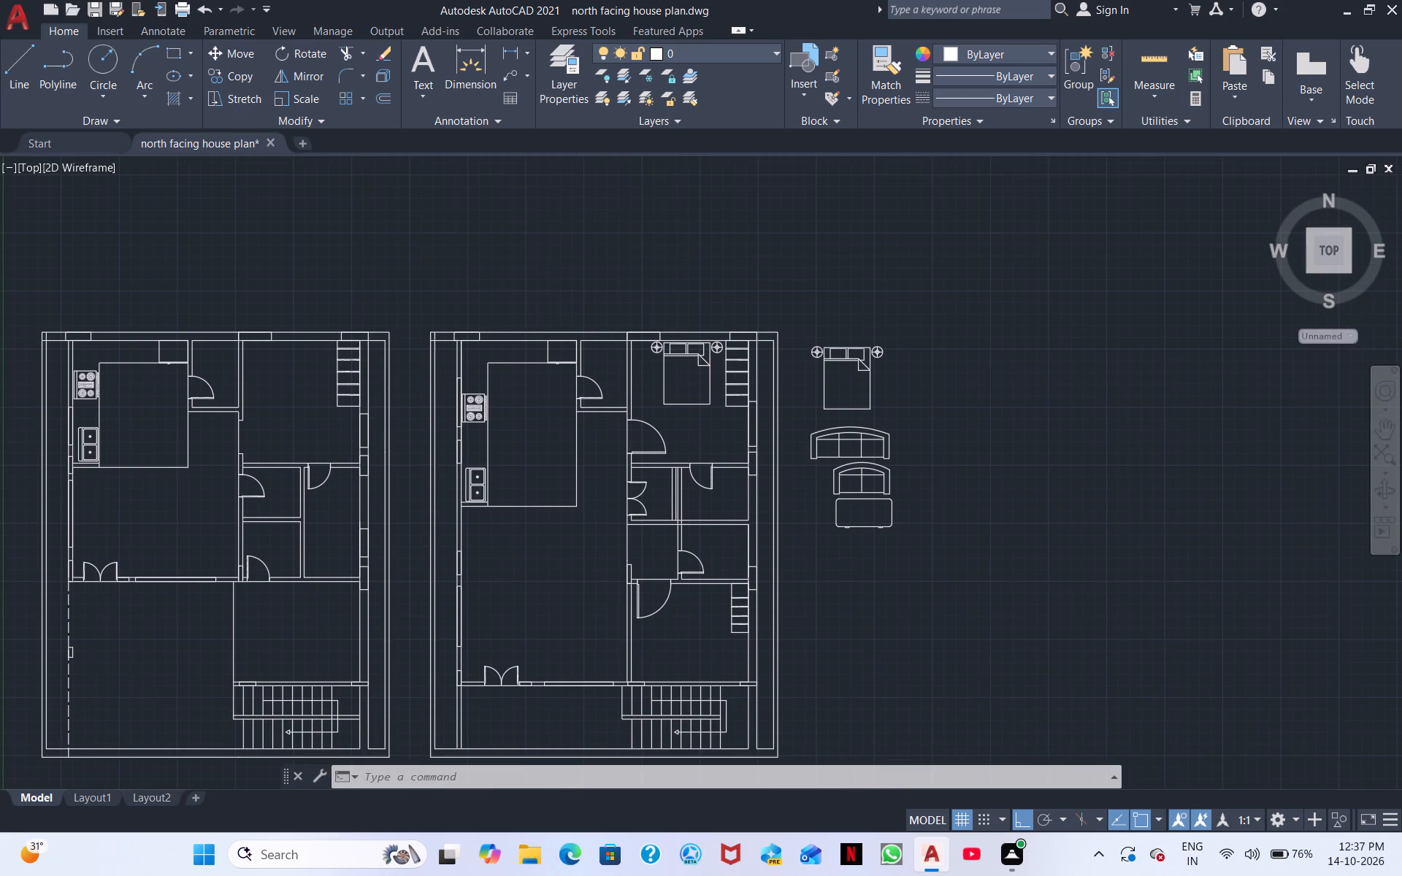
Copy the spare bed with both lamps from outside the east plan due east into the empty space.
scroll(816, 523, up, 2)
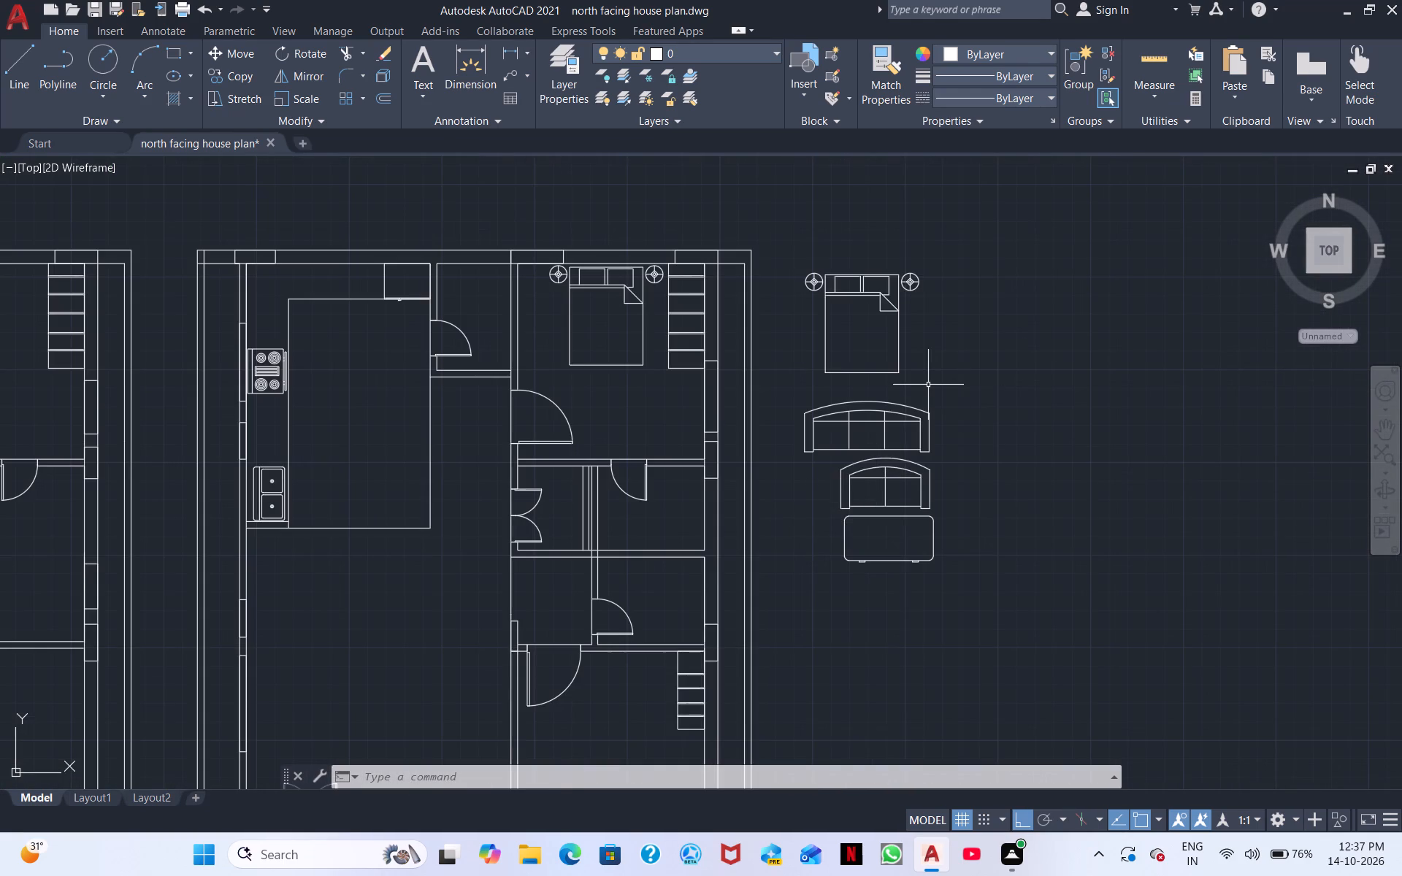
click(906, 378)
click(779, 245)
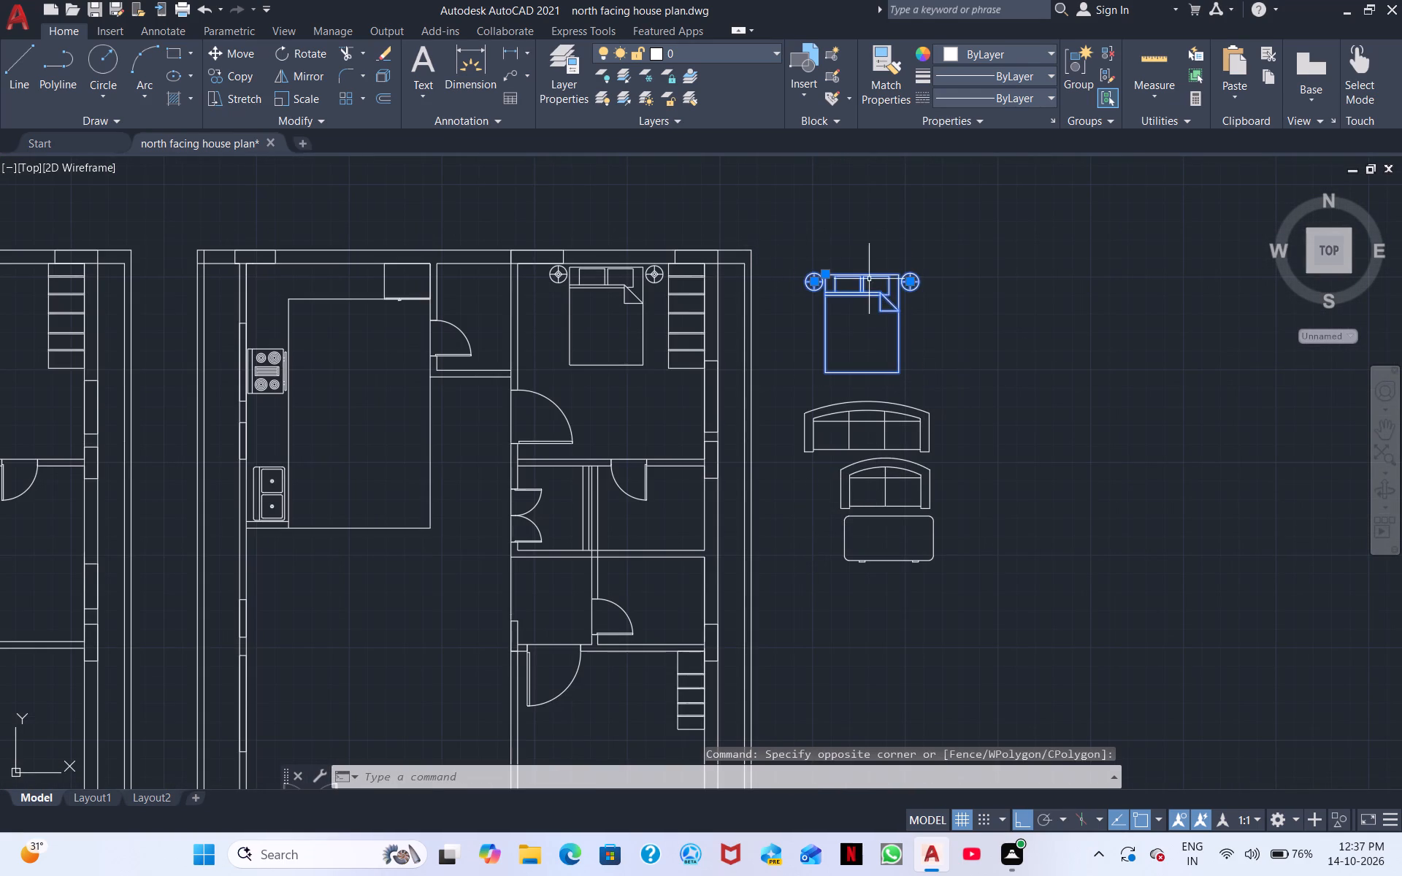
right_click(883, 292)
click(943, 442)
click(837, 337)
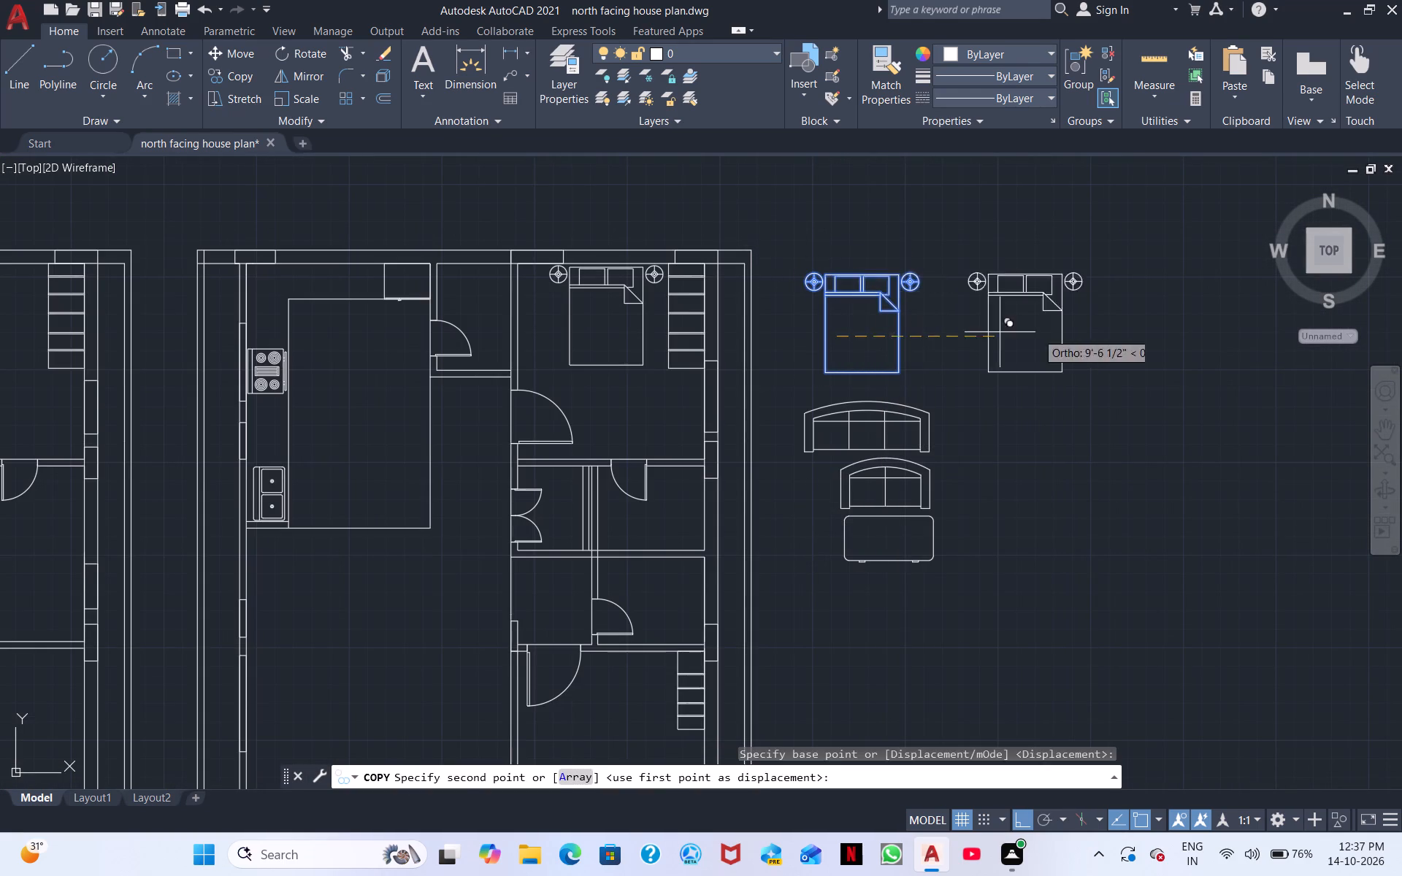
click(1049, 331)
right_click(897, 385)
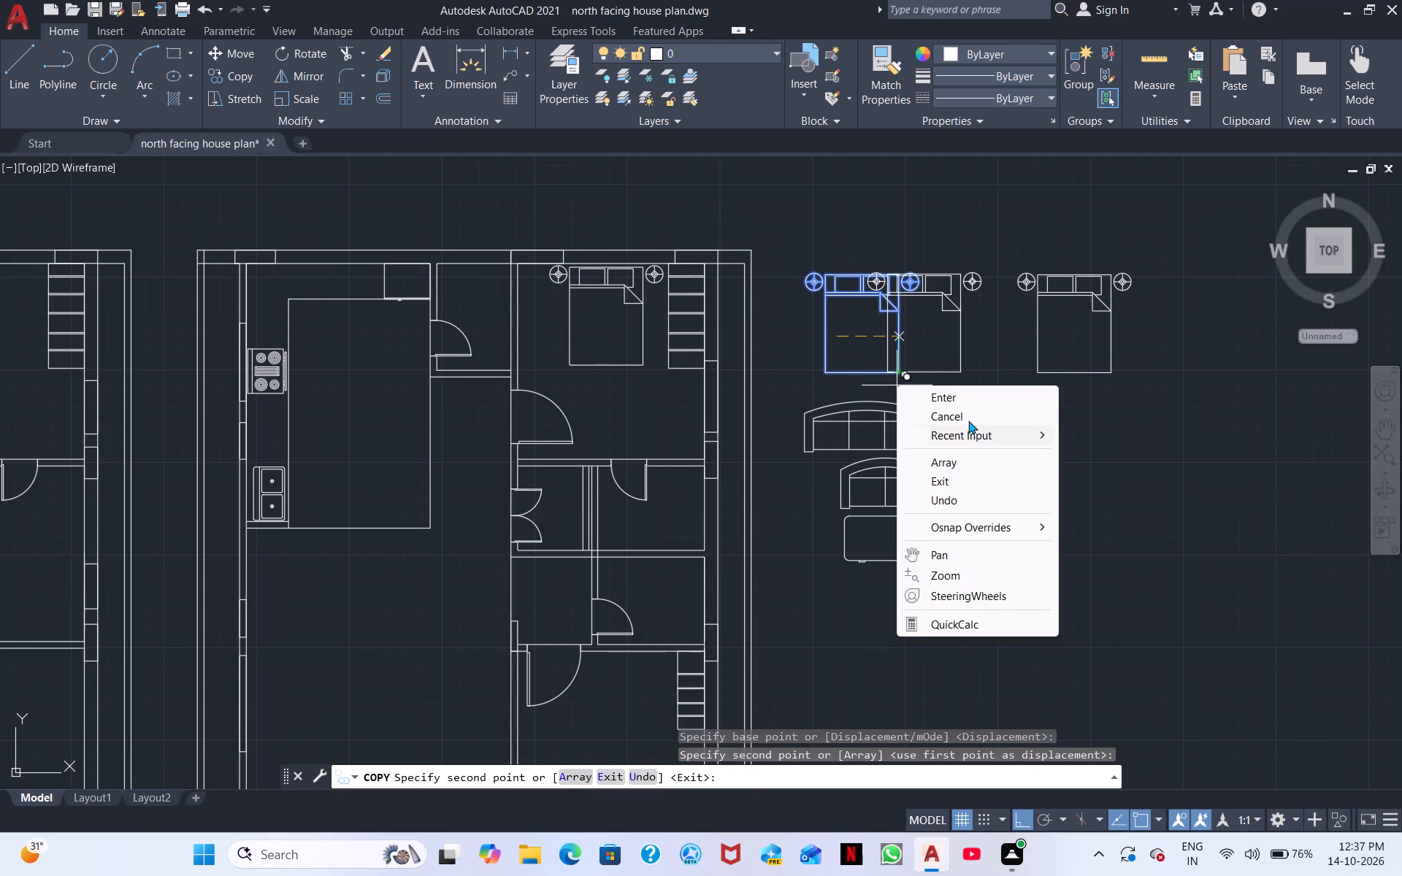
click(969, 414)
Move the spare bed with both lamps about 49' due west into the northeast bedroom of the west plan.
click(900, 380)
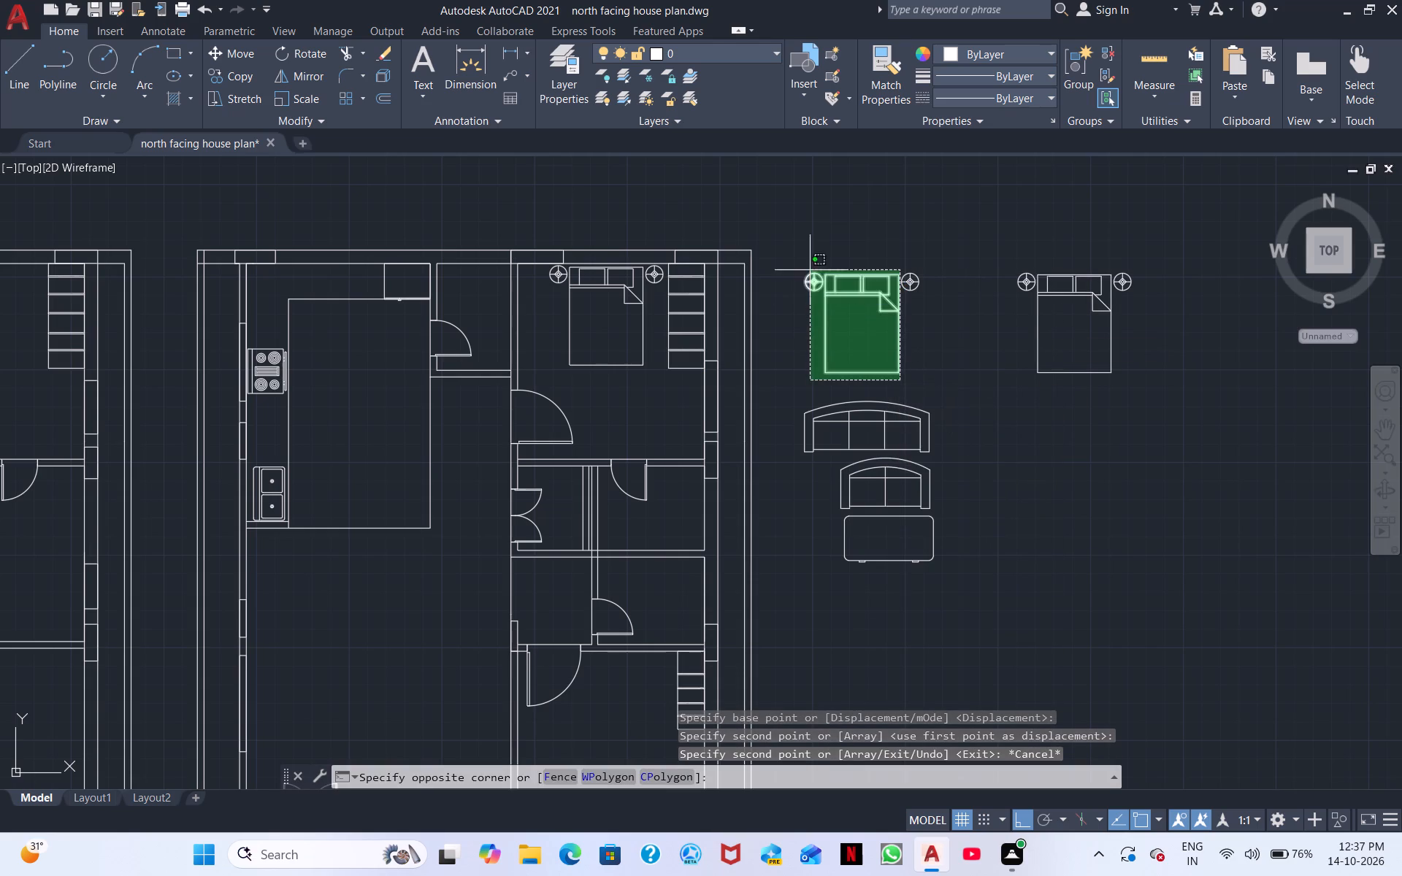
click(811, 251)
click(946, 318)
click(900, 258)
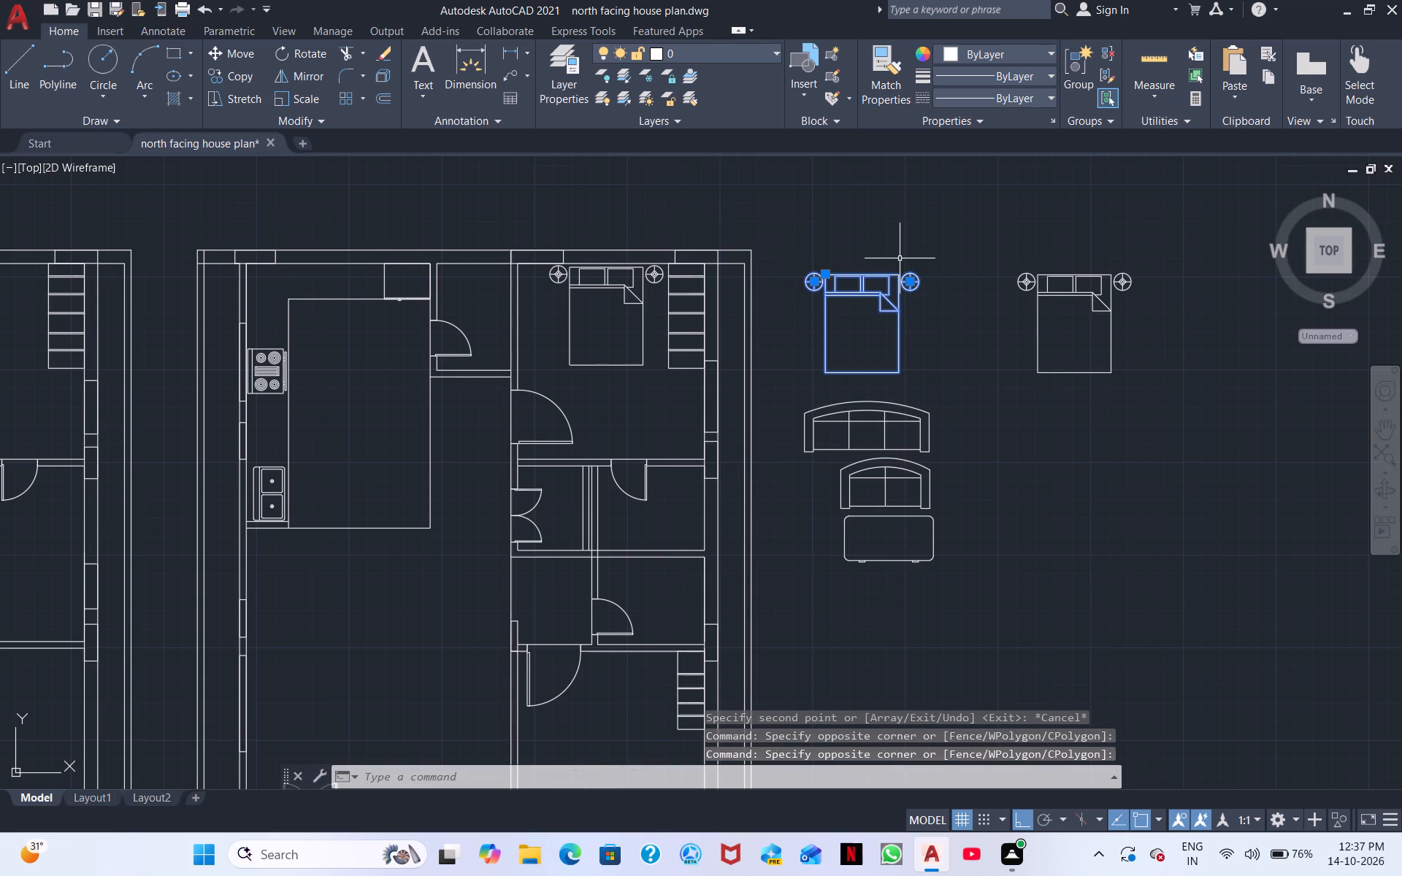
right_click(900, 258)
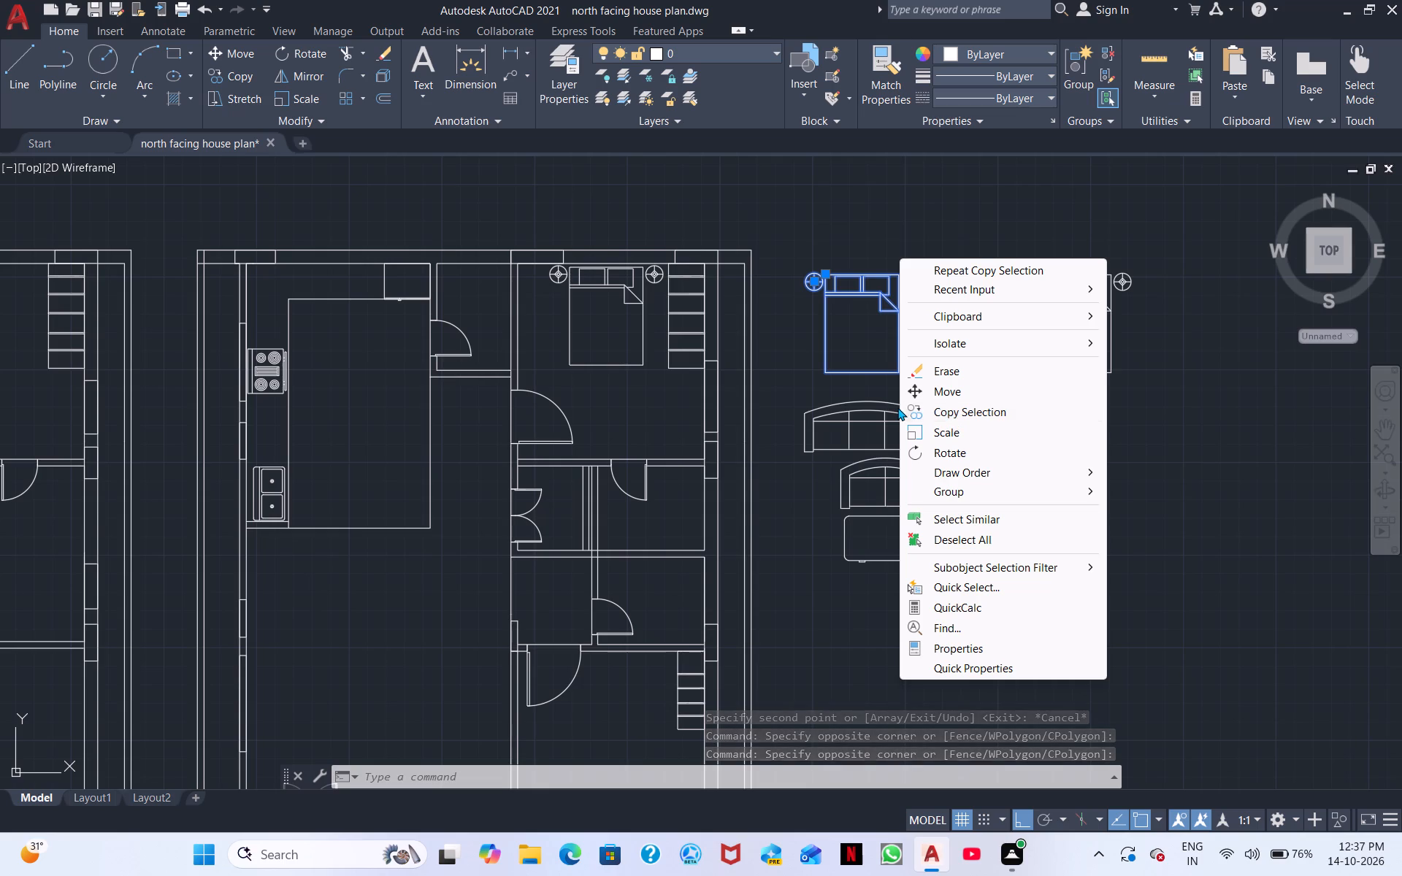
click(943, 385)
click(849, 340)
middle_drag(562, 452, 613, 472)
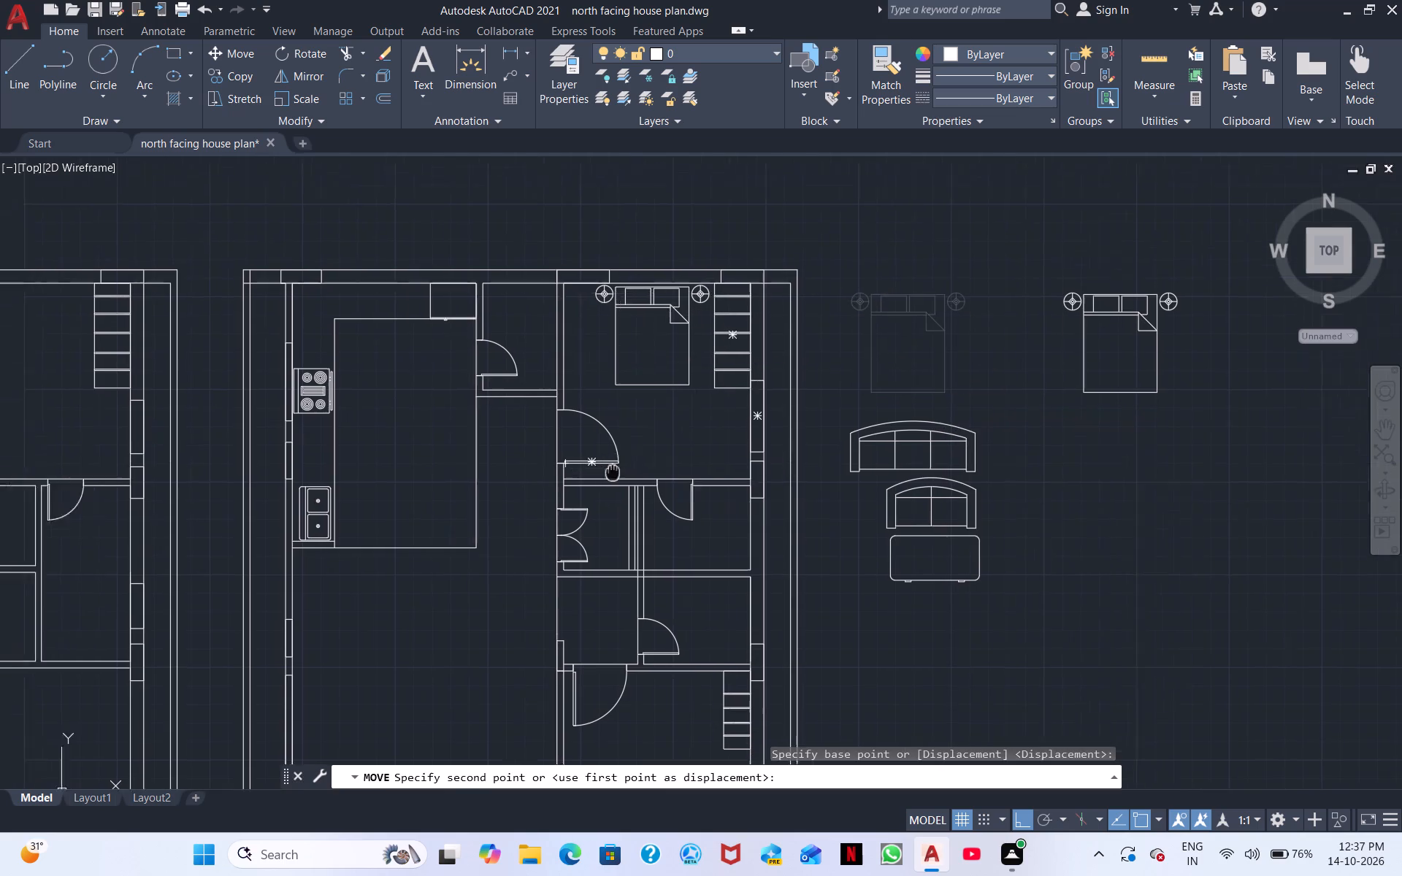
middle_drag(613, 472, 1159, 520)
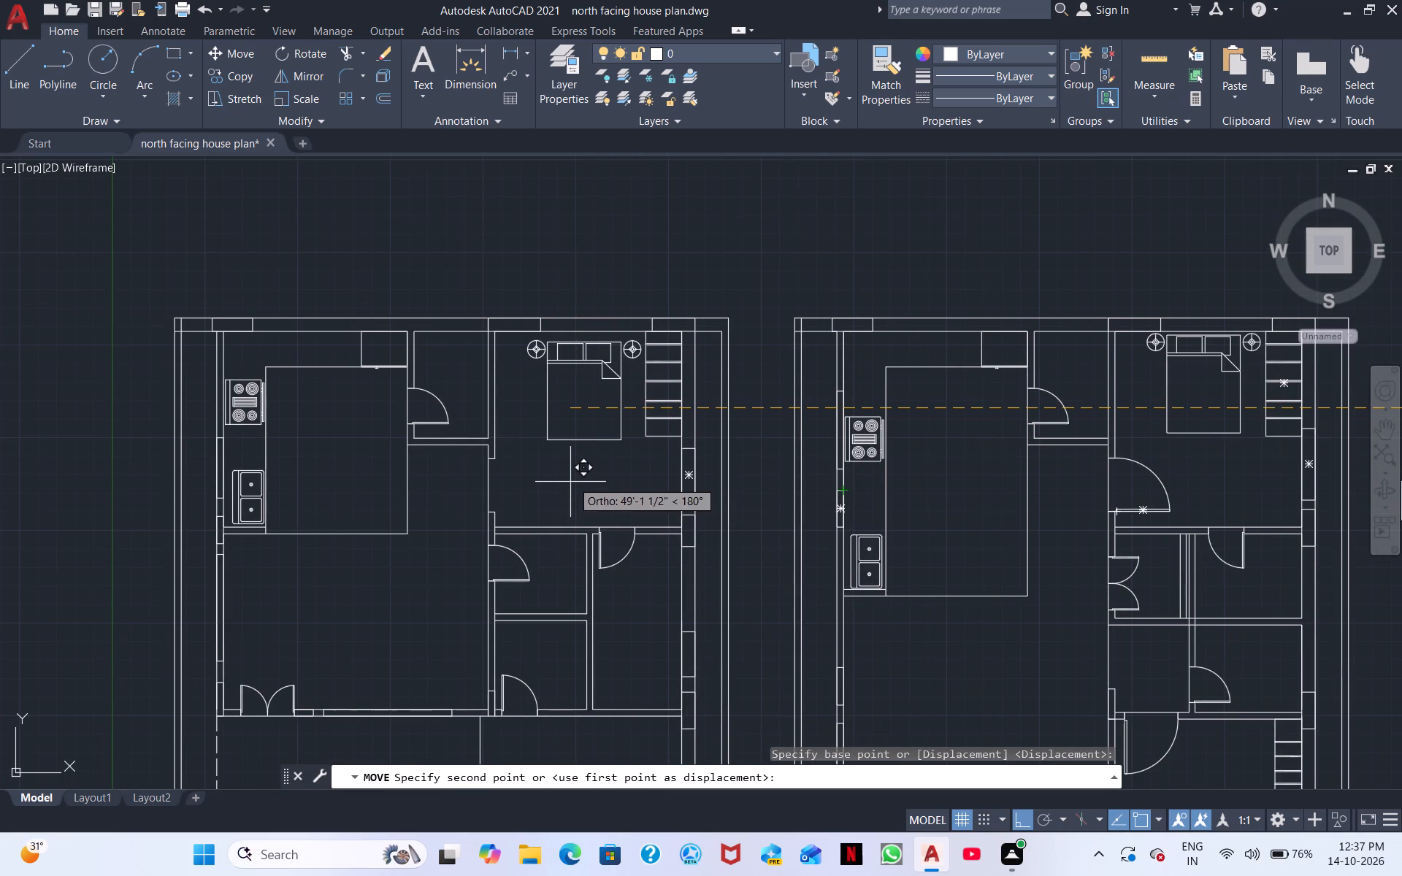
click(572, 479)
right_click(572, 479)
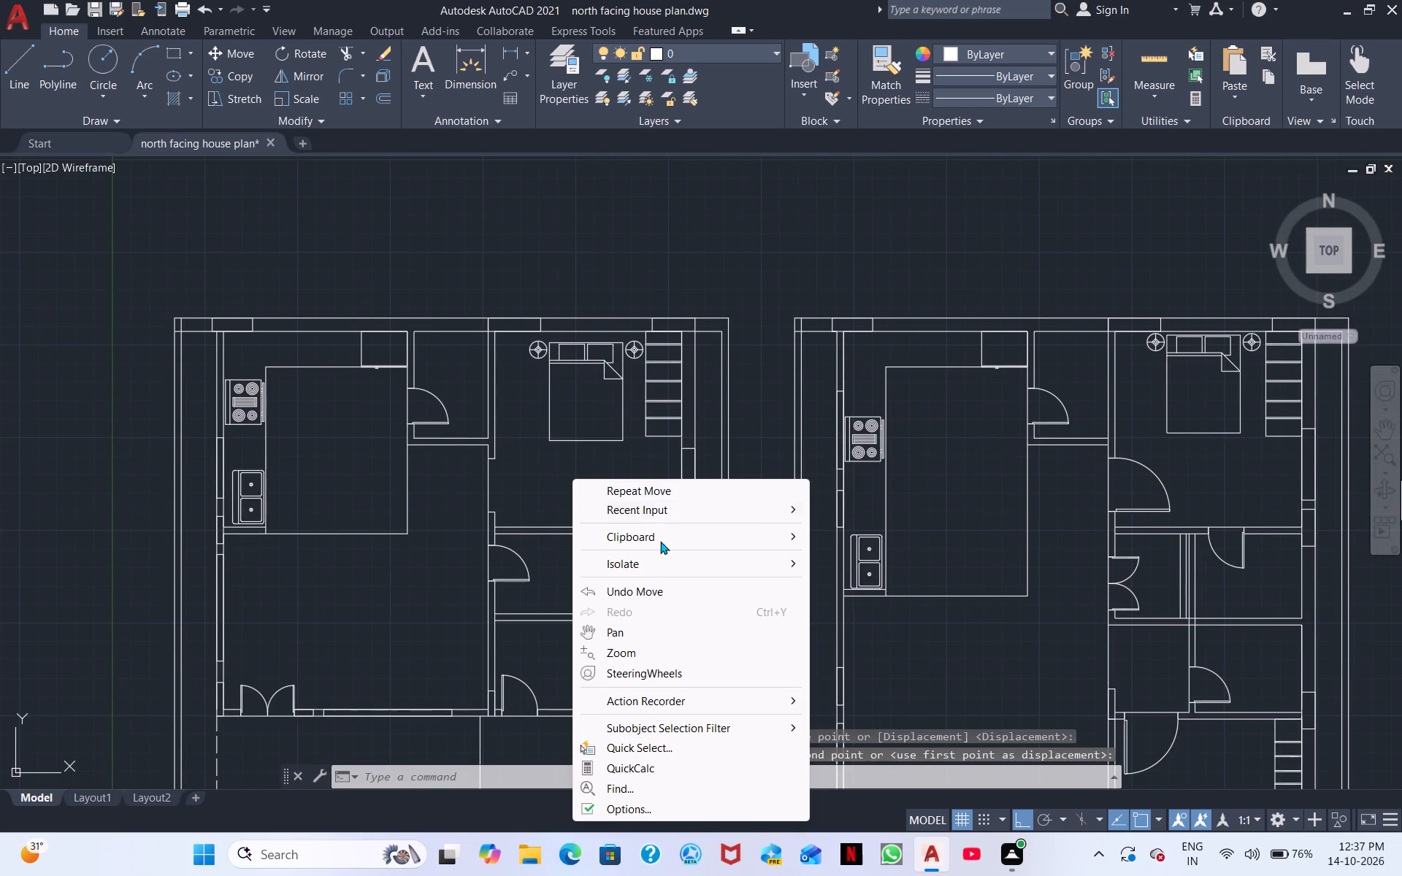
click(575, 368)
Move the west plan bedroom's bed and both lamps slightly north, closer to the north wall, from the bed's top edge.
click(580, 447)
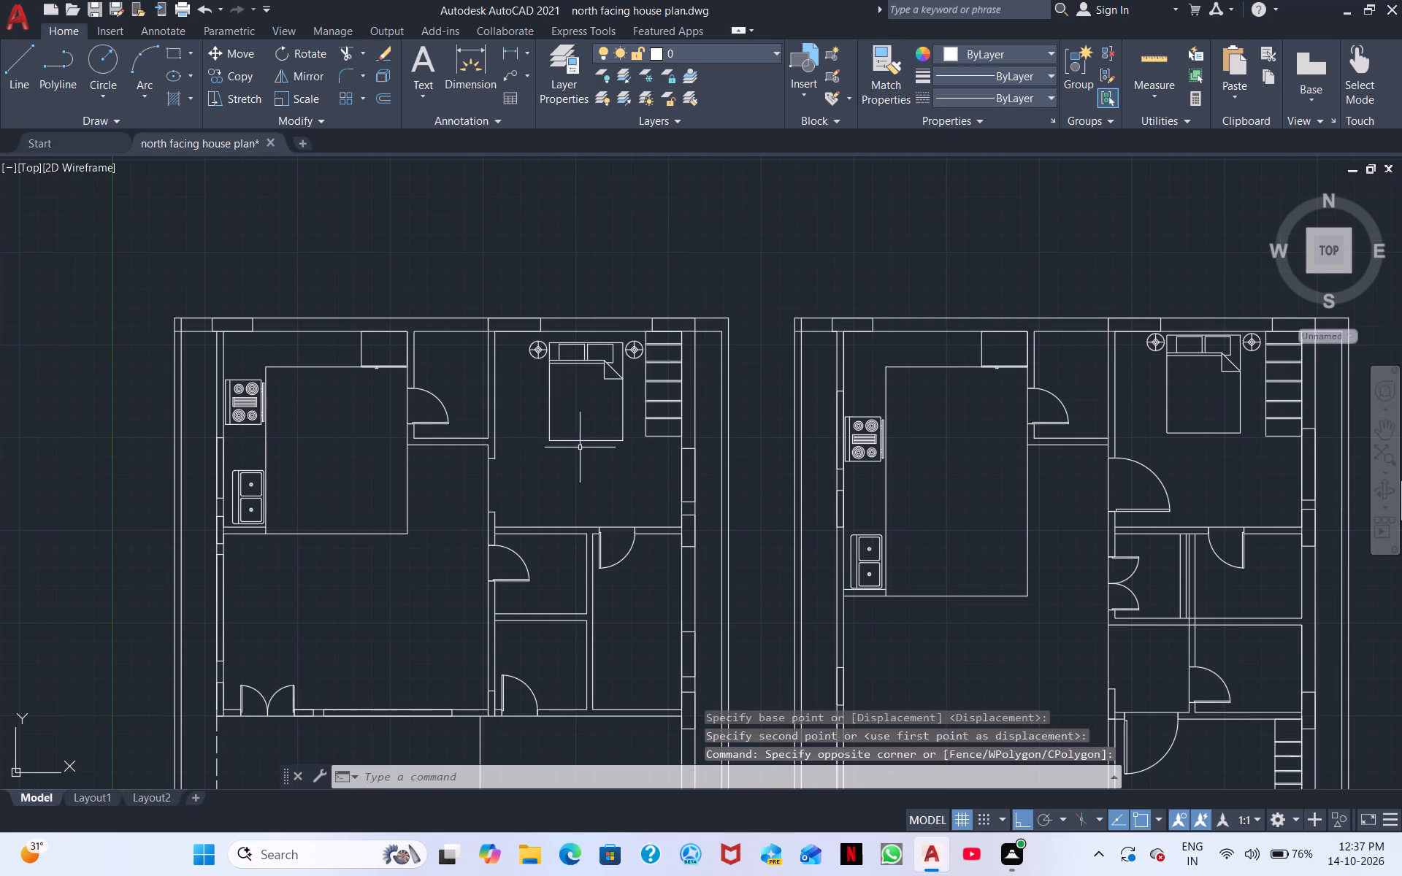
click(618, 467)
click(530, 343)
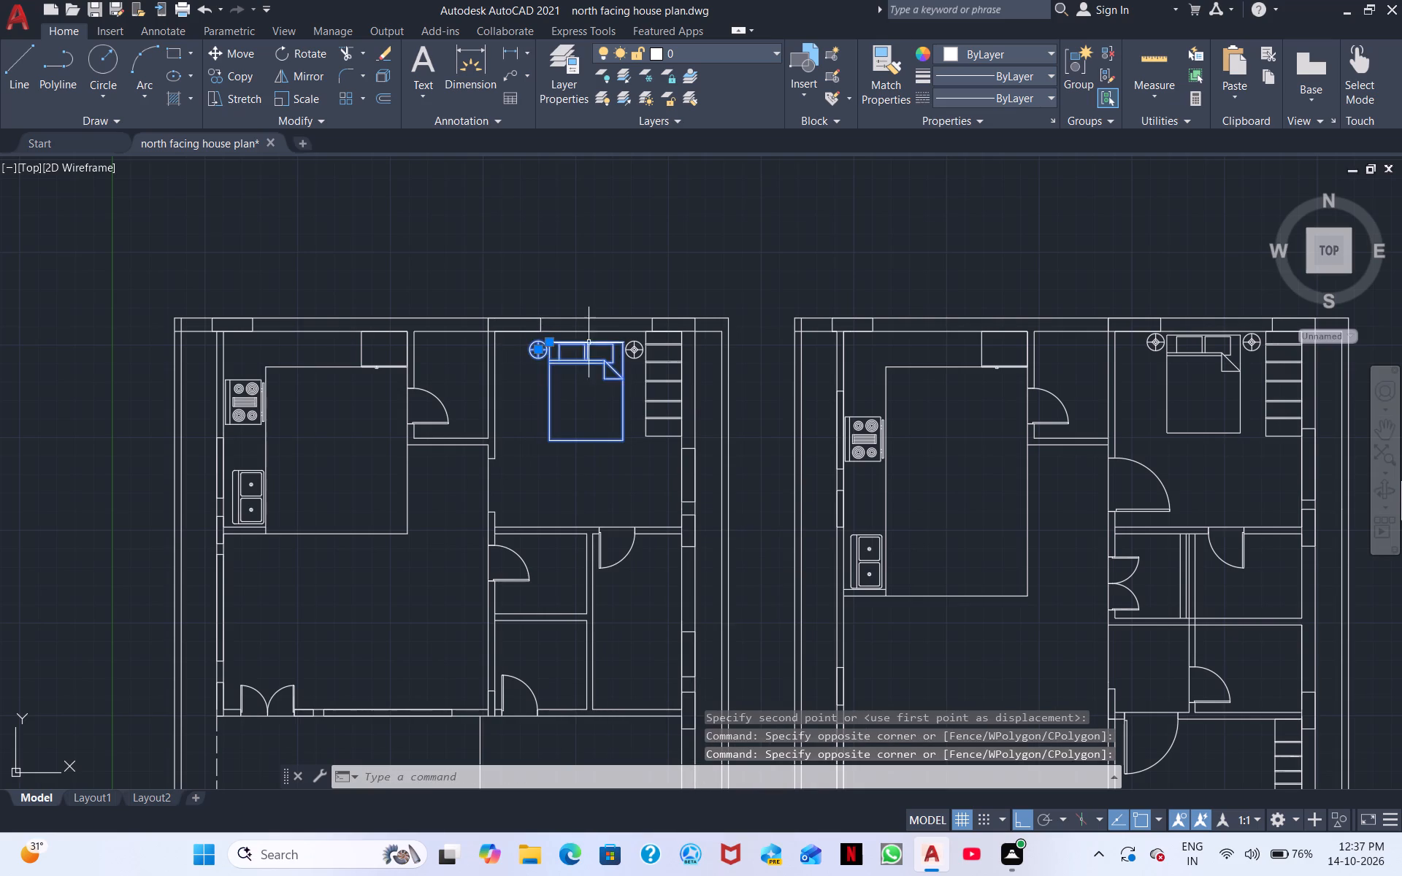
click(633, 374)
click(621, 343)
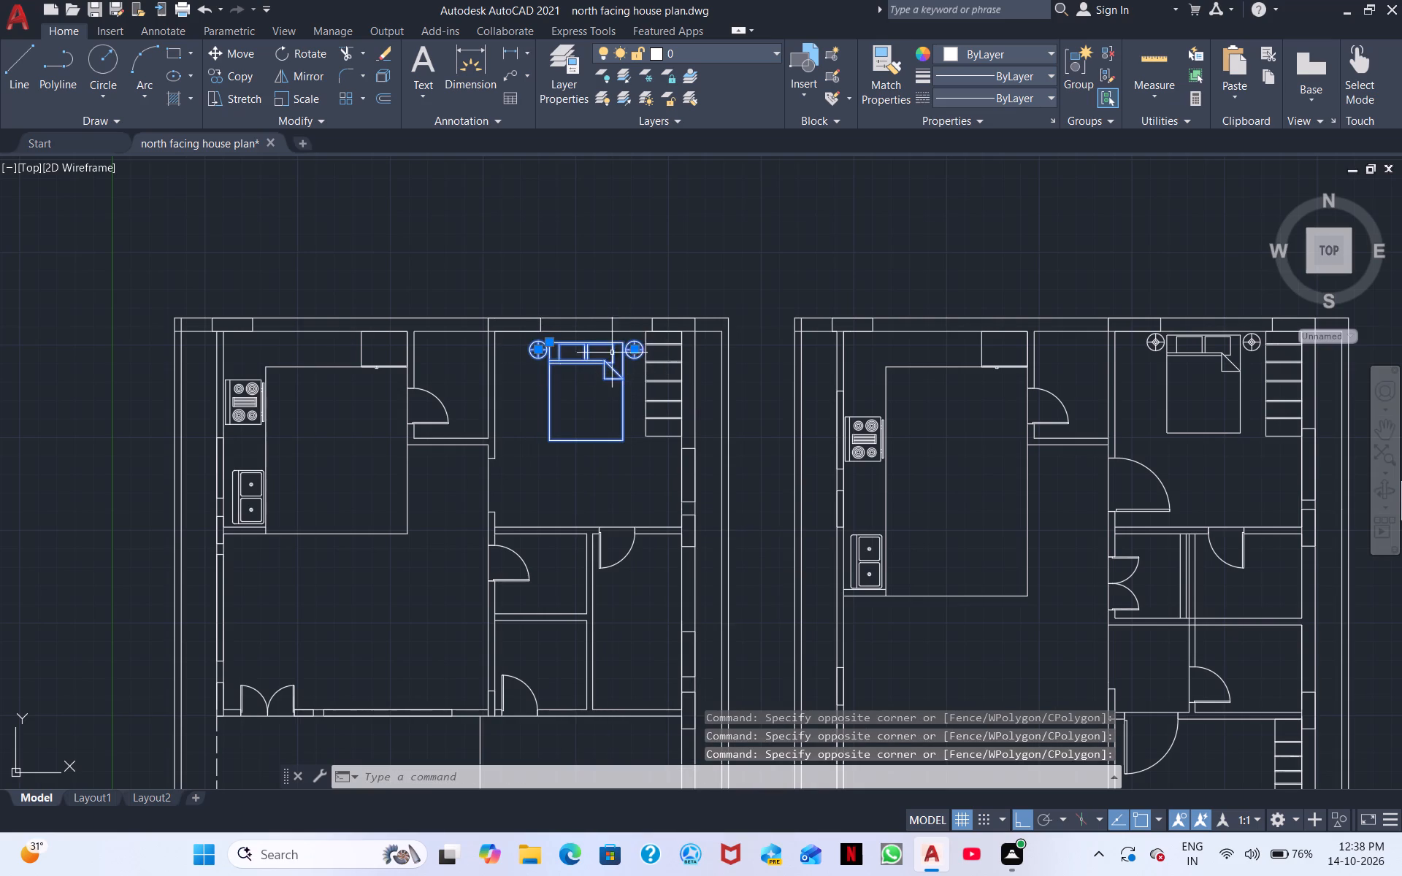
scroll(594, 366, down, 1)
scroll(594, 366, up, 2)
middle_drag(535, 374, 535, 644)
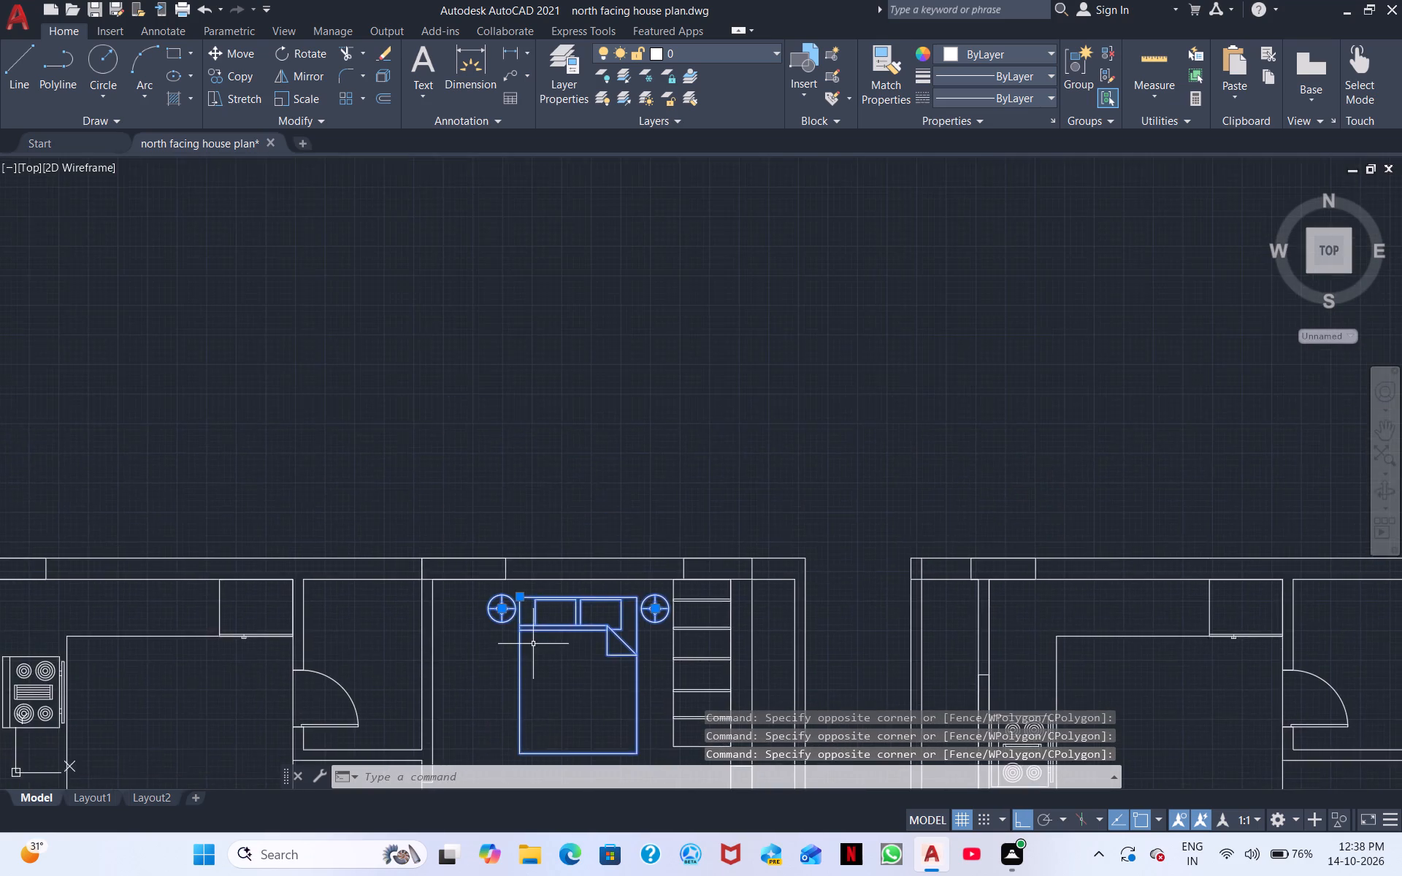
scroll(531, 637, up, 4)
middle_drag(607, 609, 529, 735)
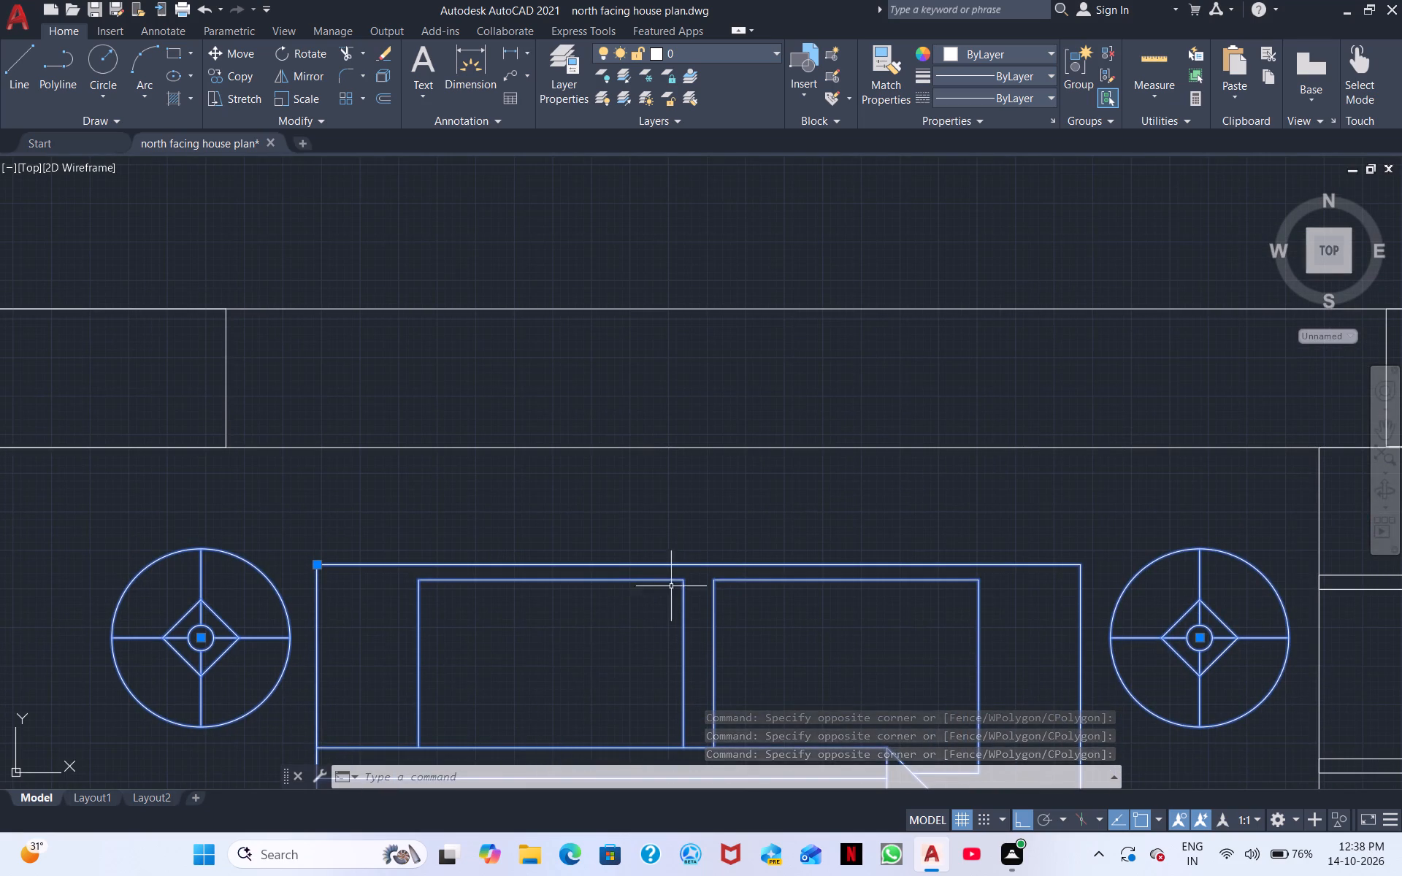
right_click(698, 569)
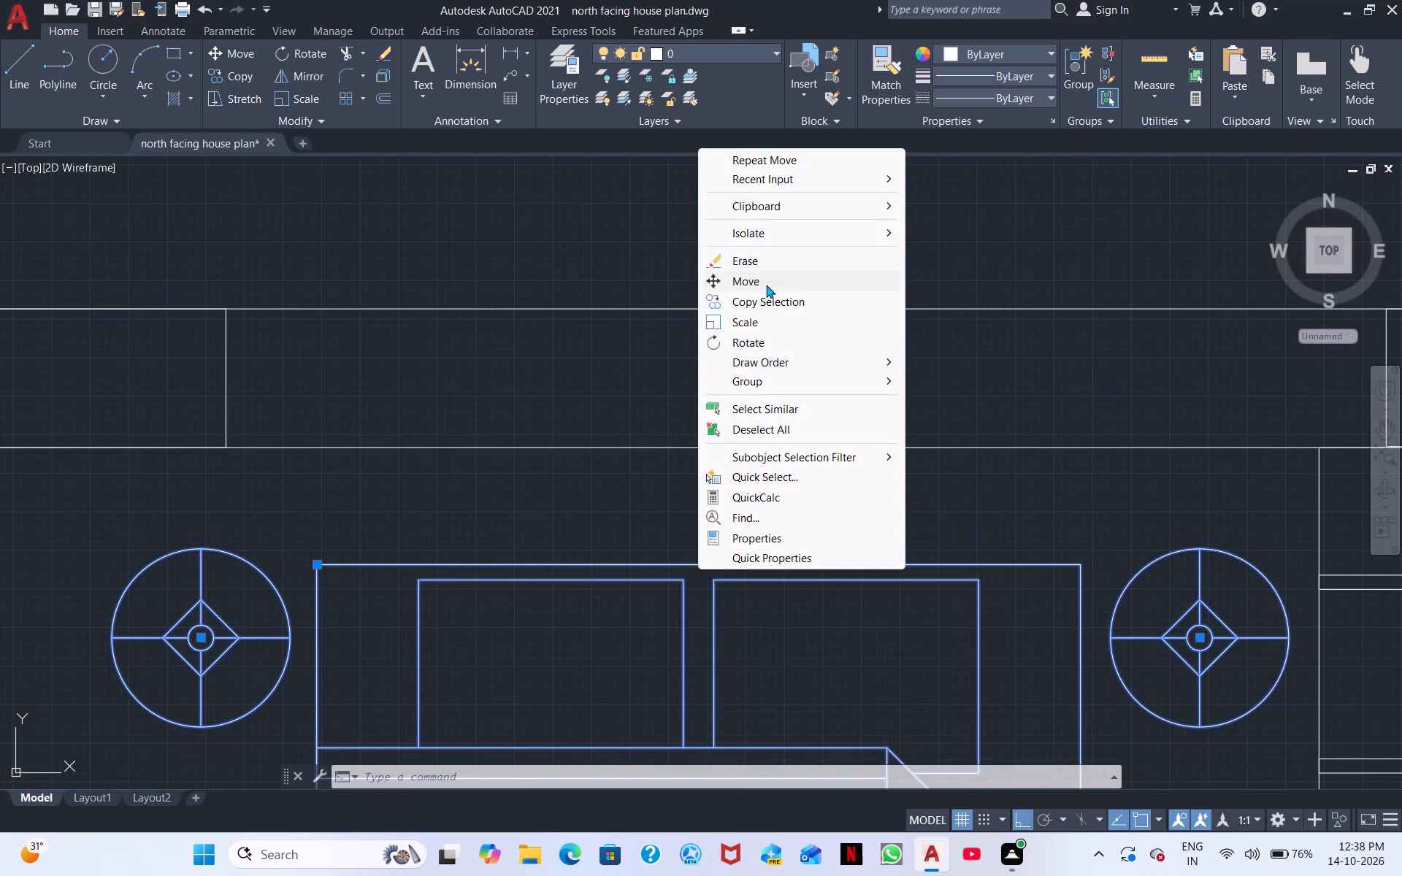
click(766, 285)
click(702, 566)
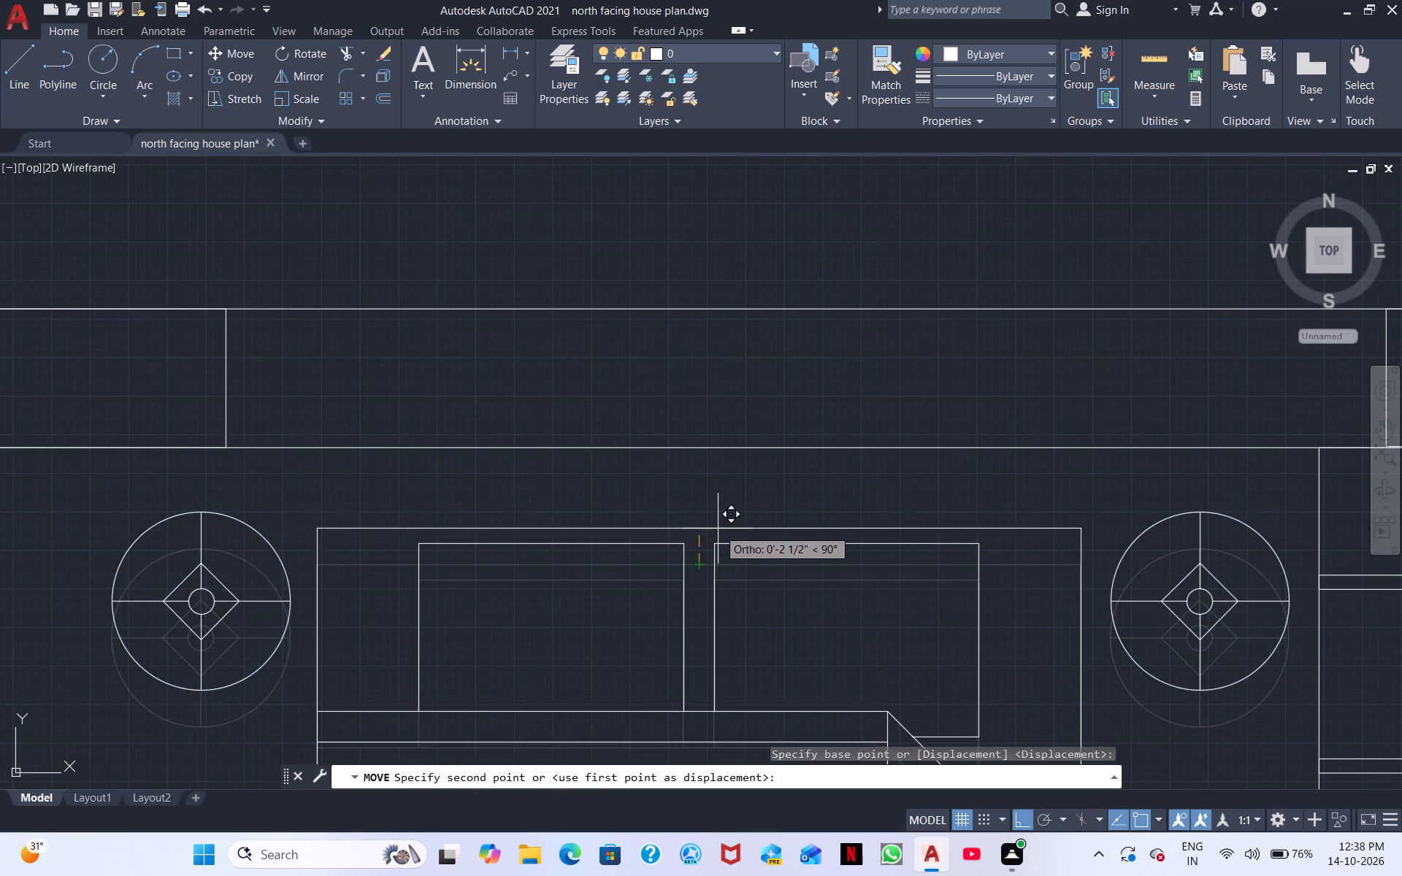
click(726, 491)
Rotate the remaining spare bed with both lamps 90° about the bed's southwest corner, so its headboard faces west.
scroll(713, 565, down, 2)
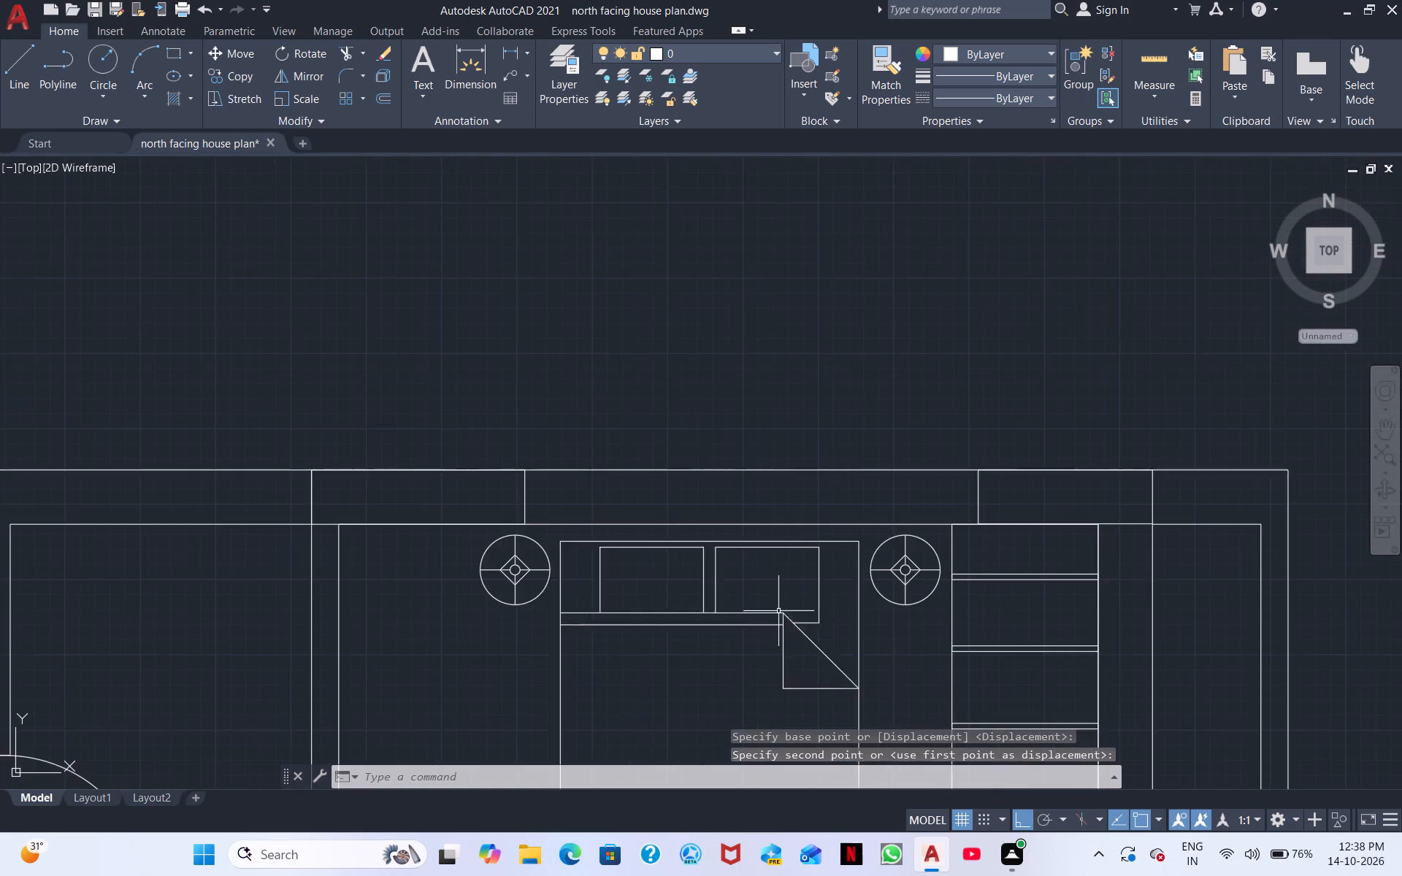
middle_drag(796, 621, 526, 456)
scroll(934, 584, down, 2)
middle_drag(1200, 620, 444, 415)
middle_drag(922, 572, 759, 494)
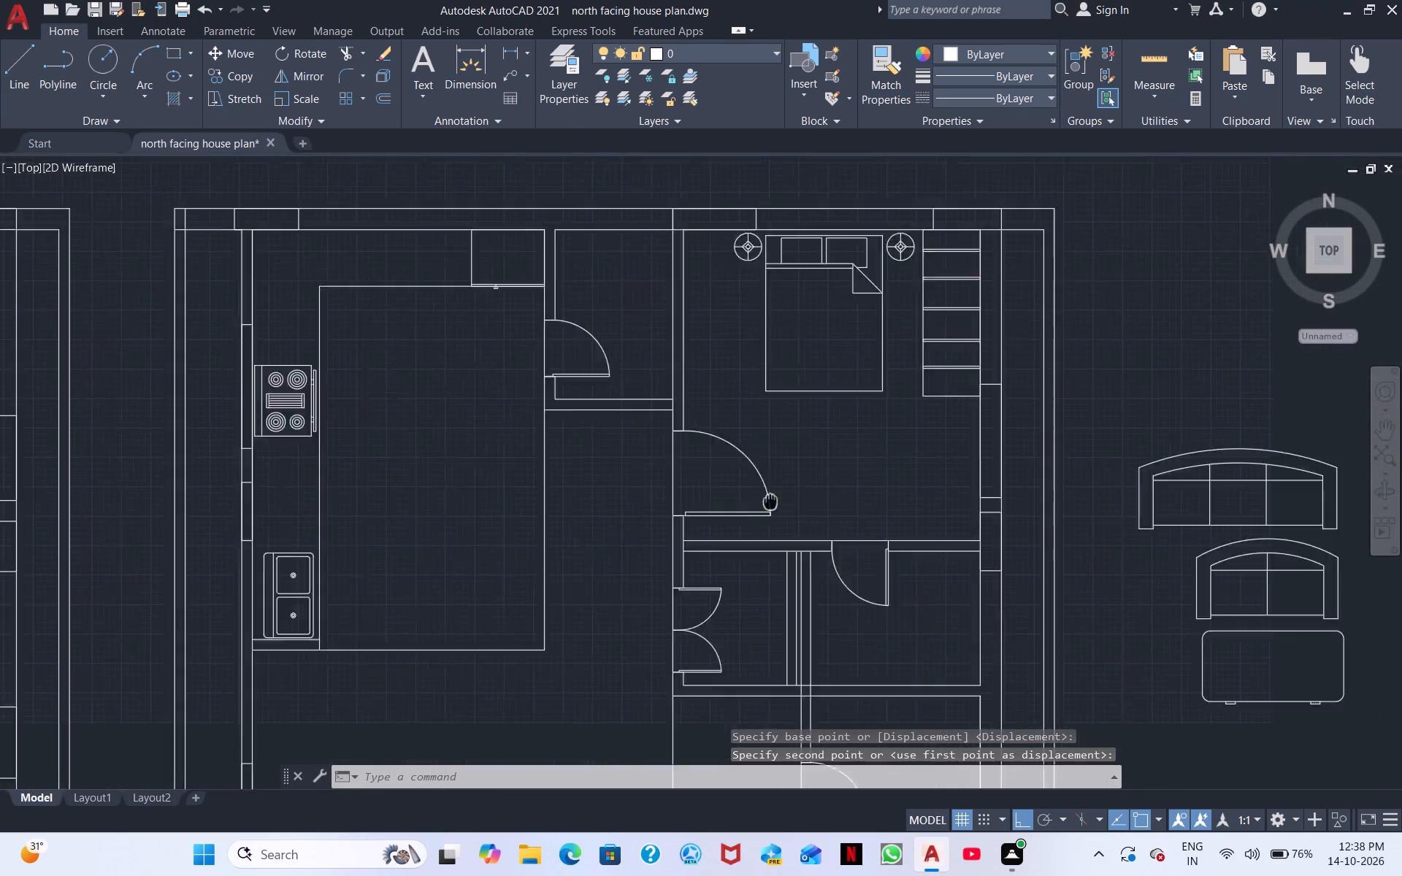
middle_drag(759, 494, 705, 462)
middle_drag(1184, 490, 812, 534)
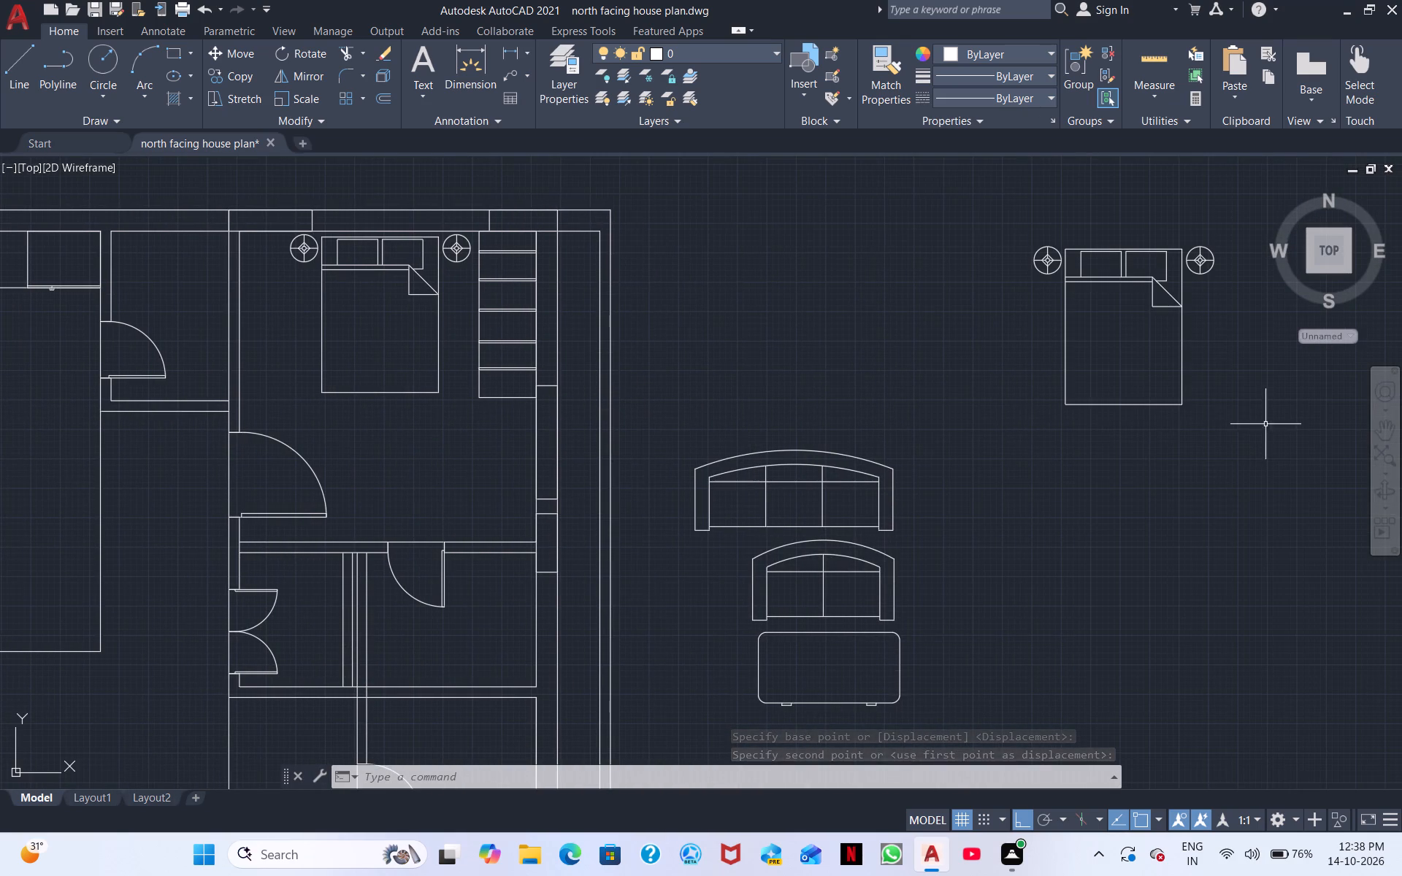
click(1238, 442)
click(995, 214)
right_click(994, 214)
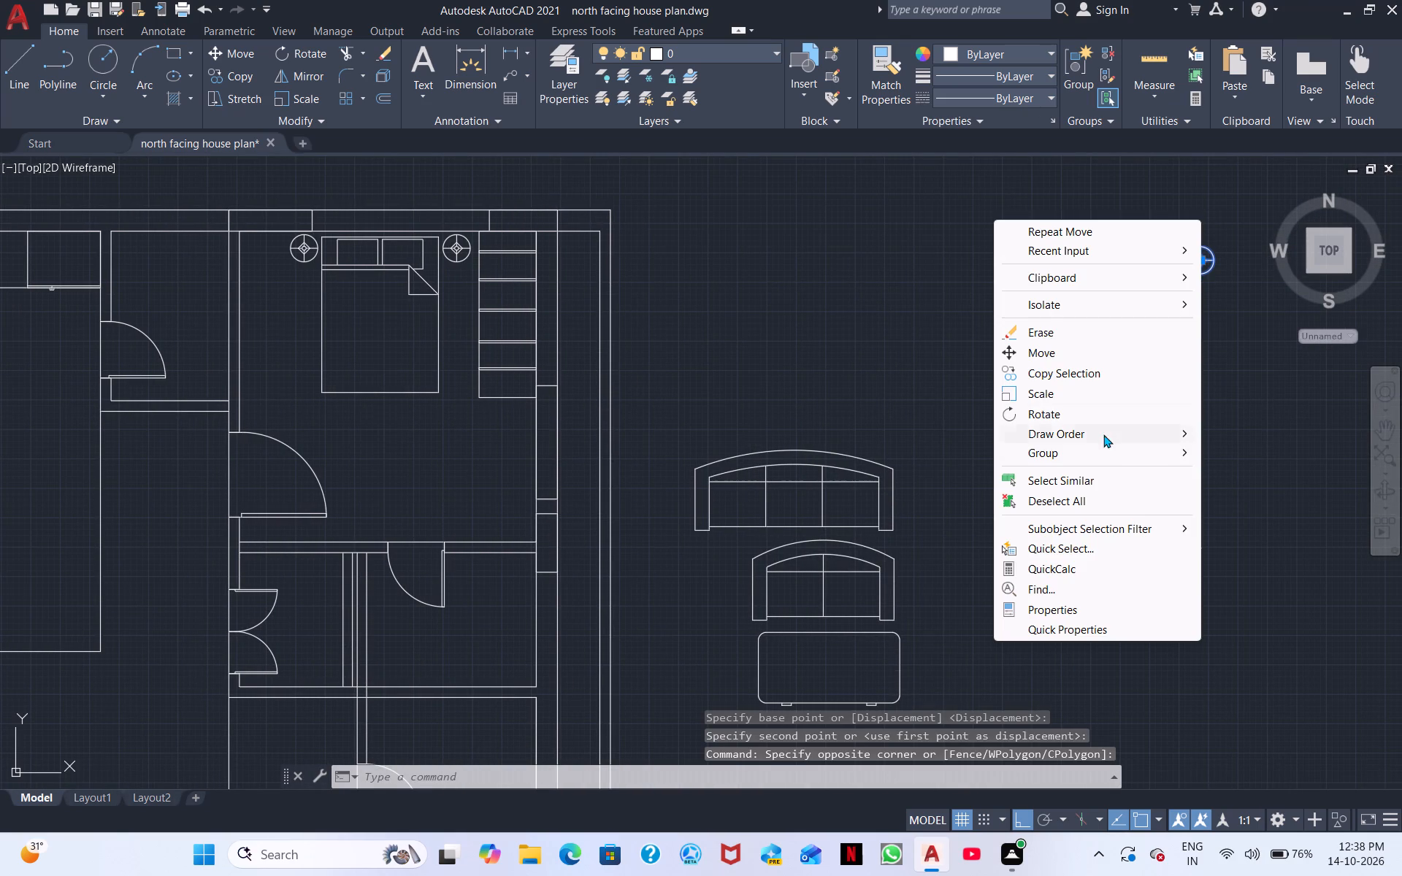
click(1072, 423)
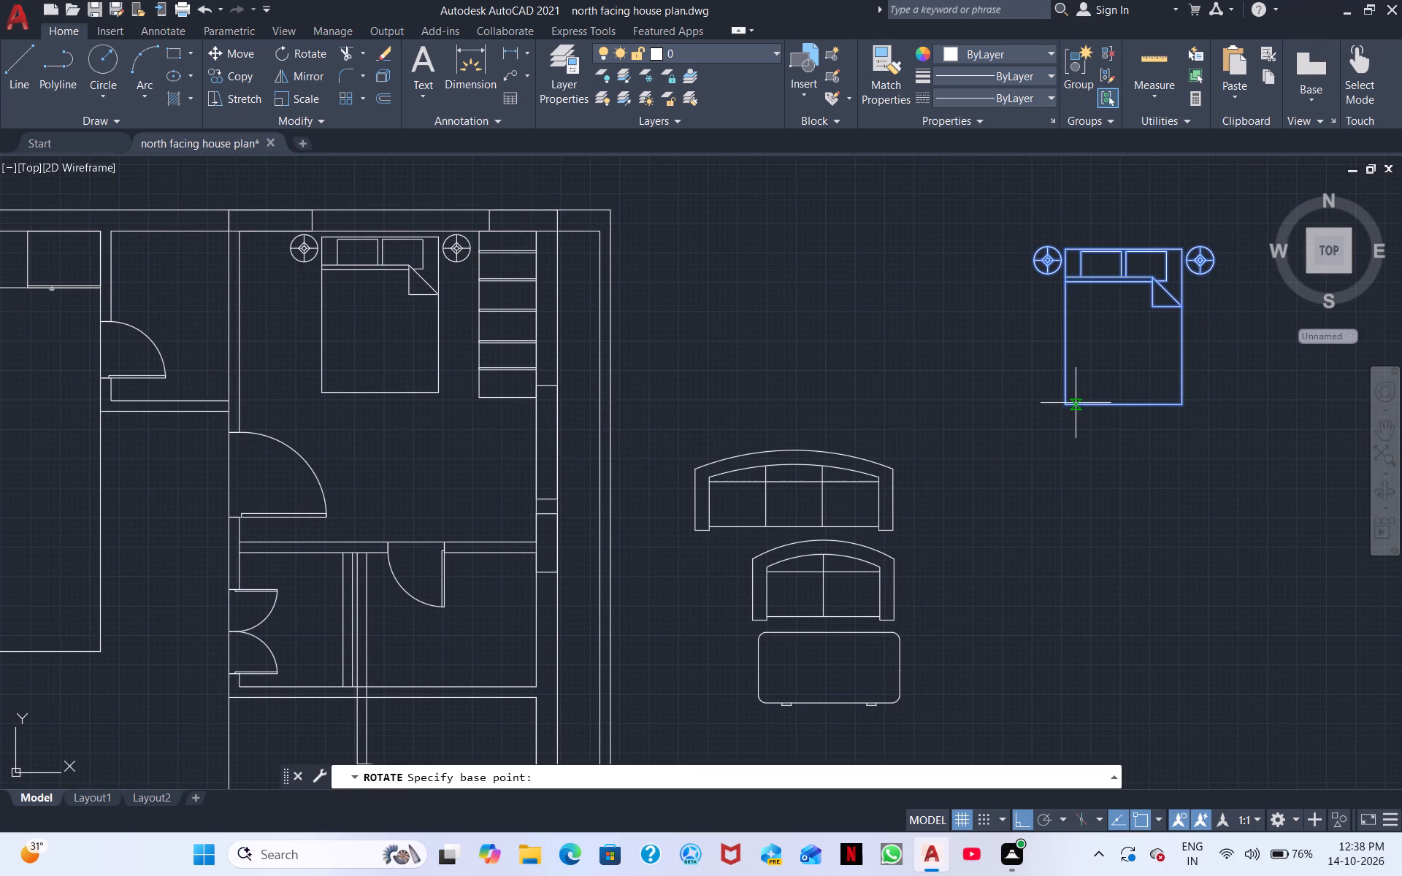
click(1063, 401)
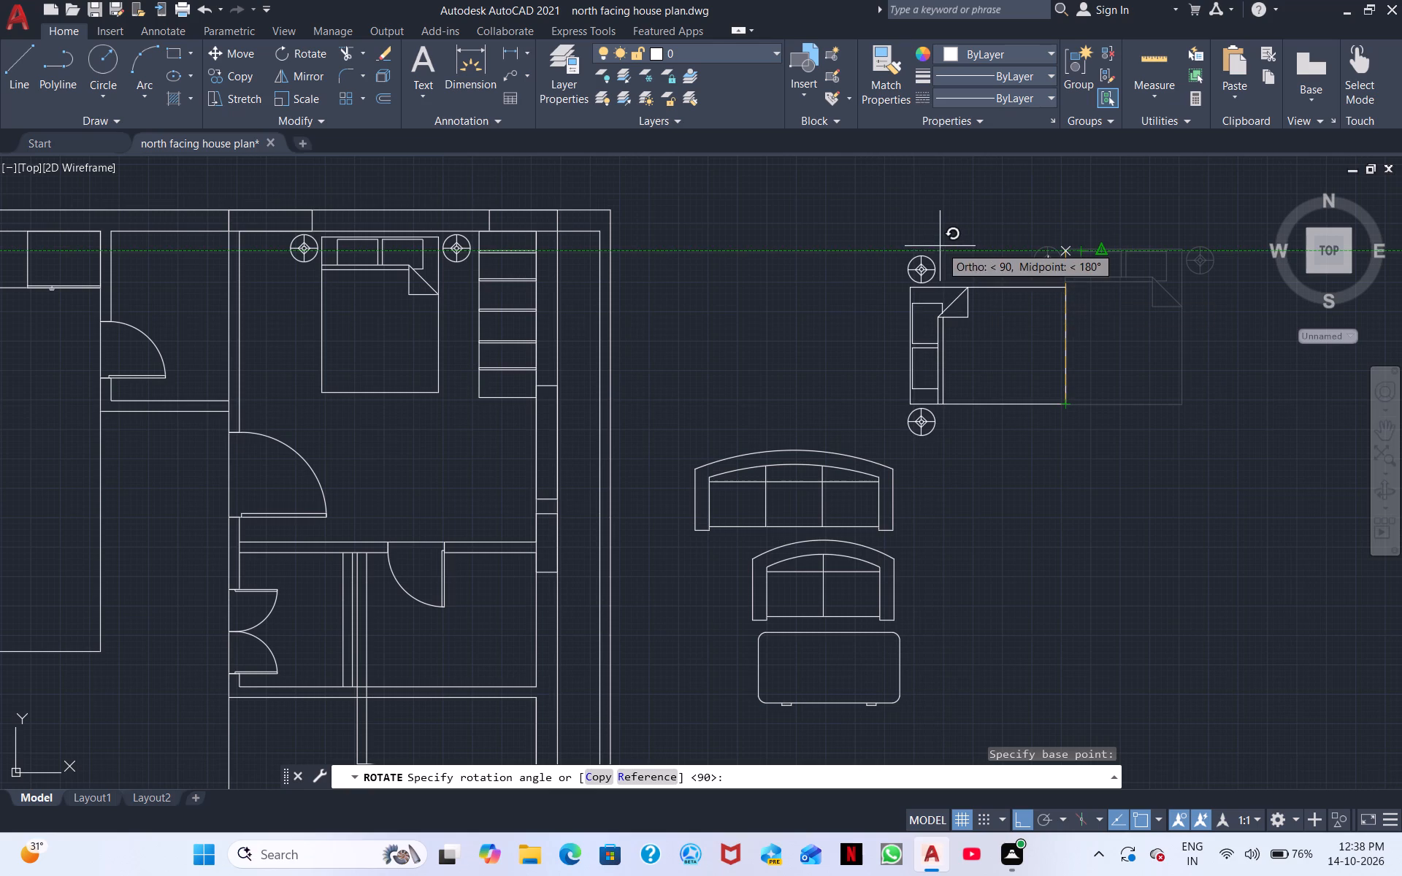
click(959, 218)
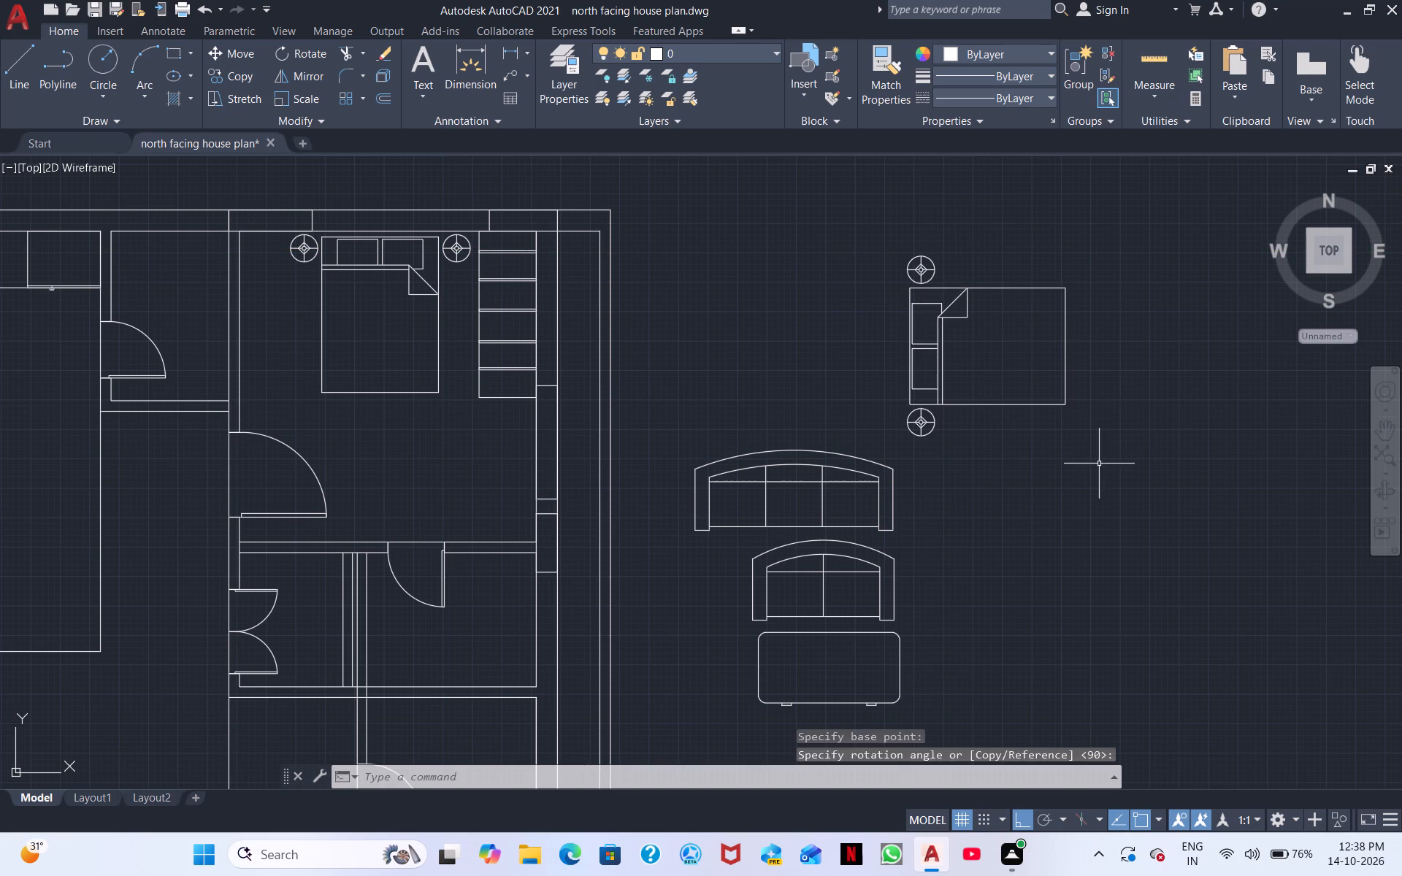
With Ortho off, move the rotated bed and both lamps into the east plan's southeast bedroom, headboard along the west wall.
scroll(1040, 495, down, 1)
middle_drag(1038, 503, 1027, 353)
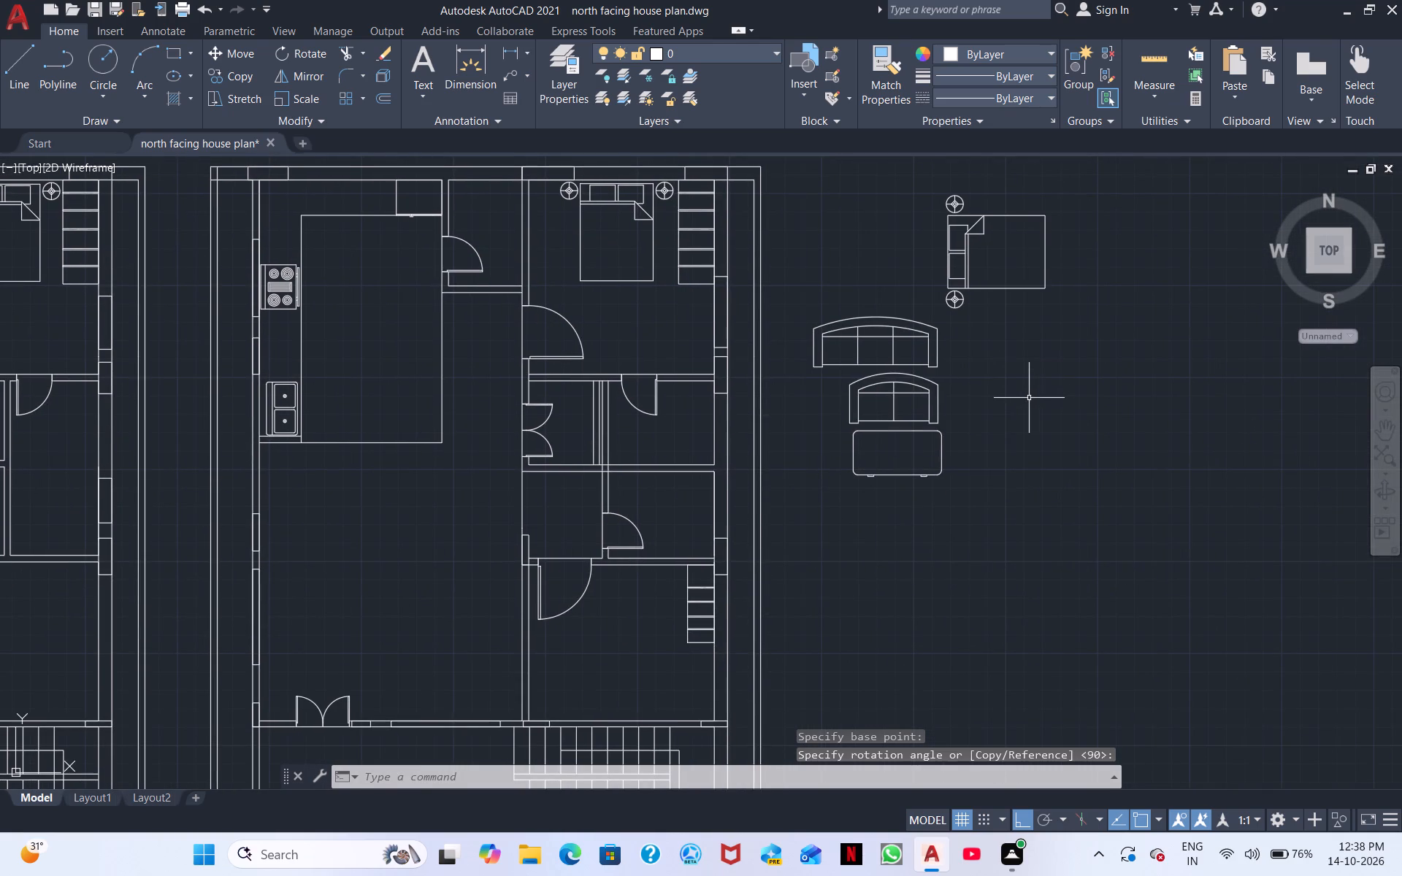
scroll(1029, 398, up, 1)
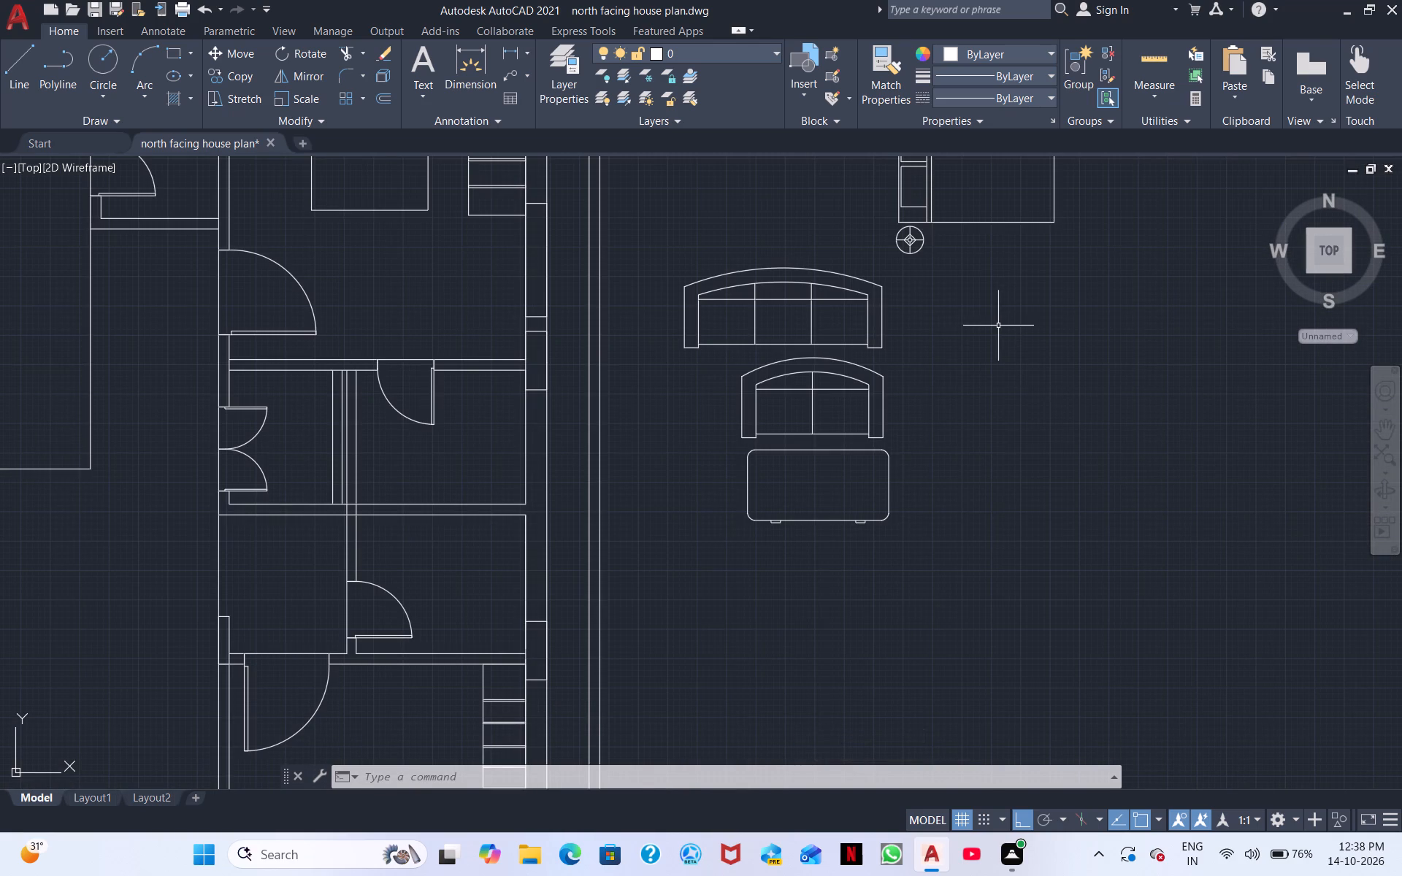
scroll(995, 326, down, 1)
click(1012, 304)
click(934, 174)
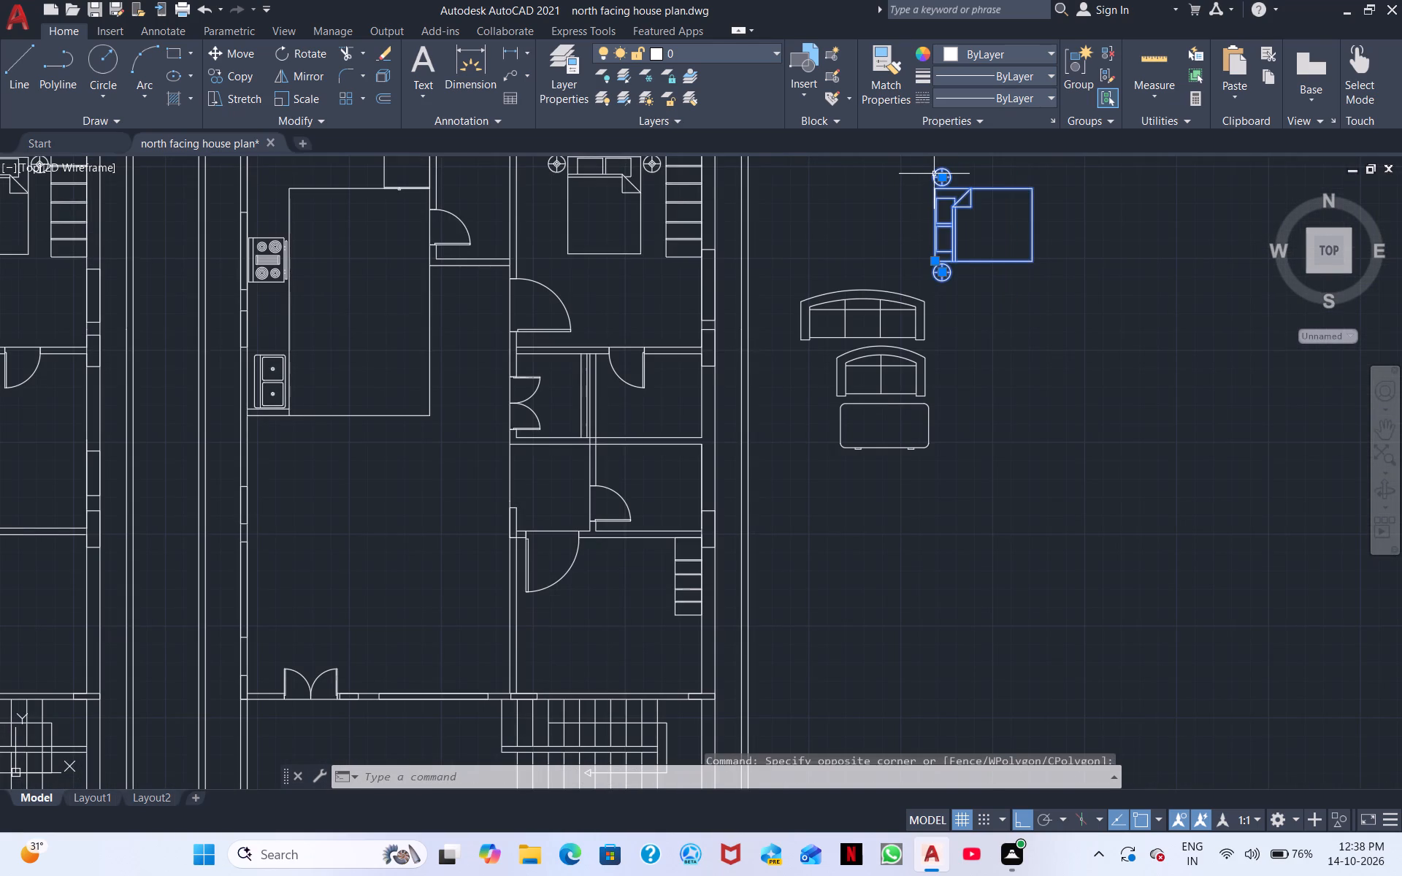
right_click(934, 174)
click(991, 303)
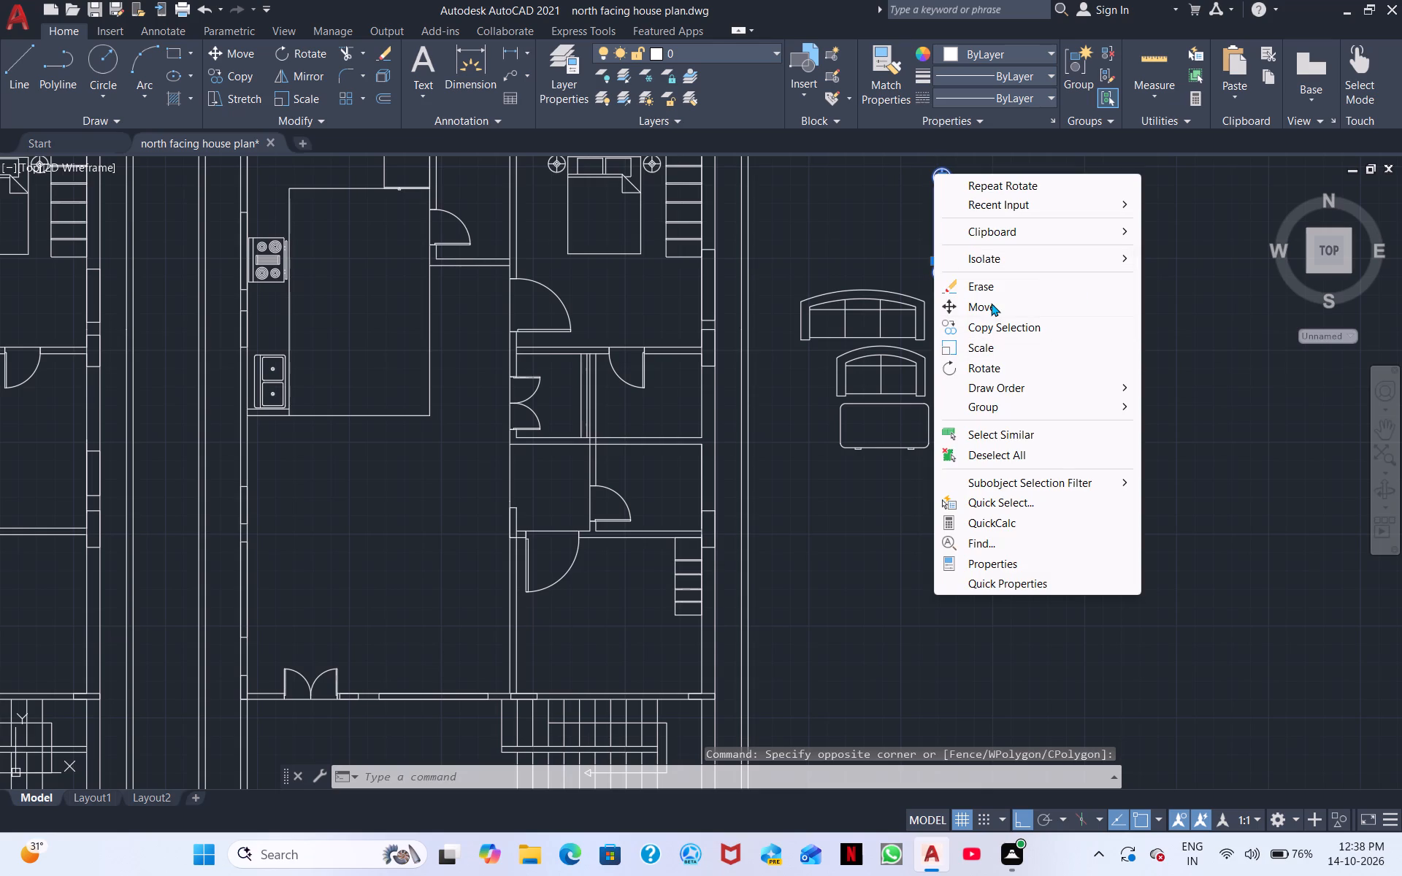
click(970, 258)
middle_drag(648, 629, 650, 629)
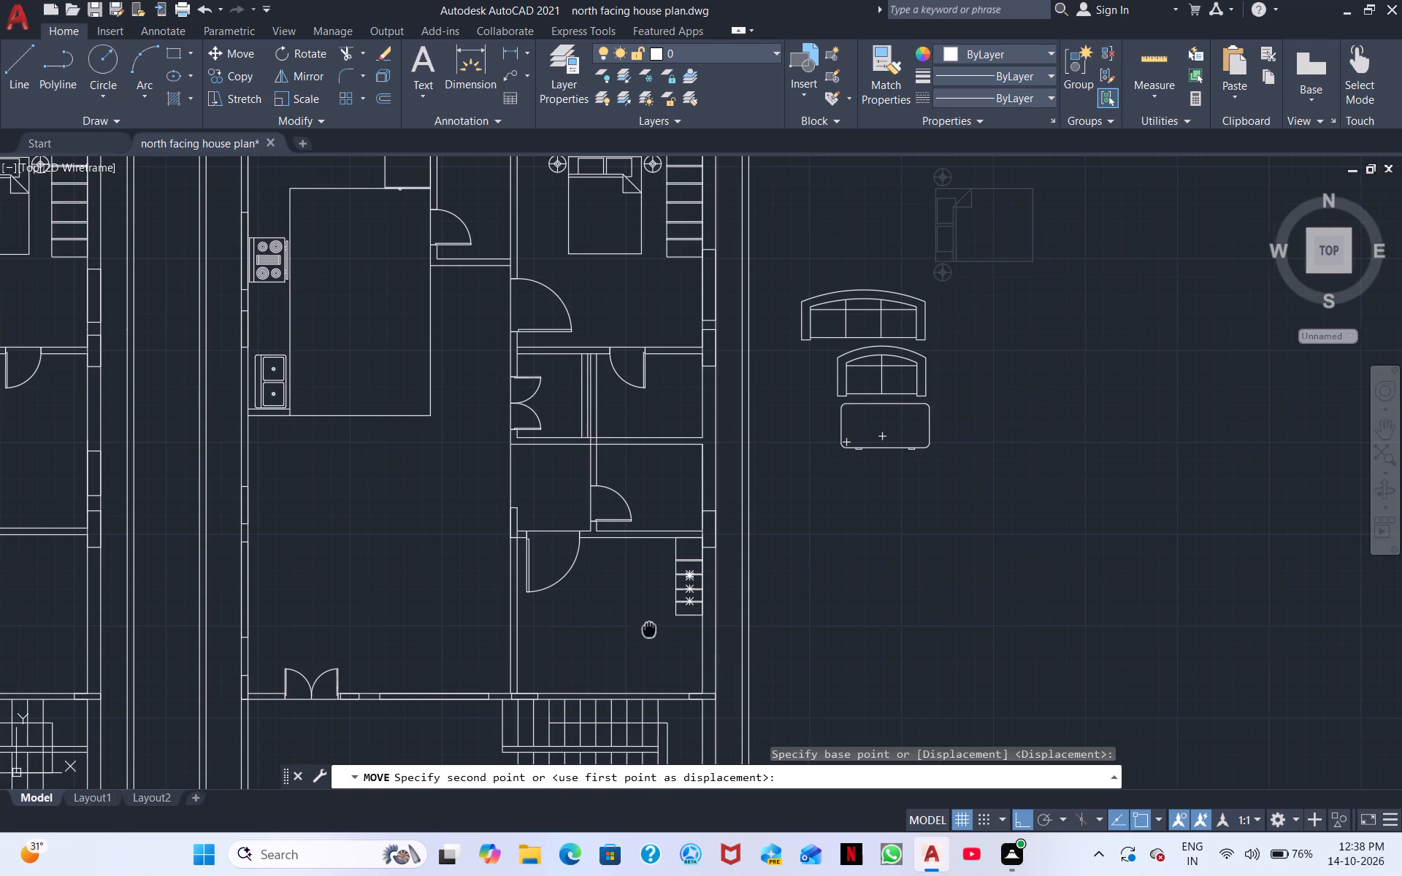
middle_drag(650, 629, 992, 498)
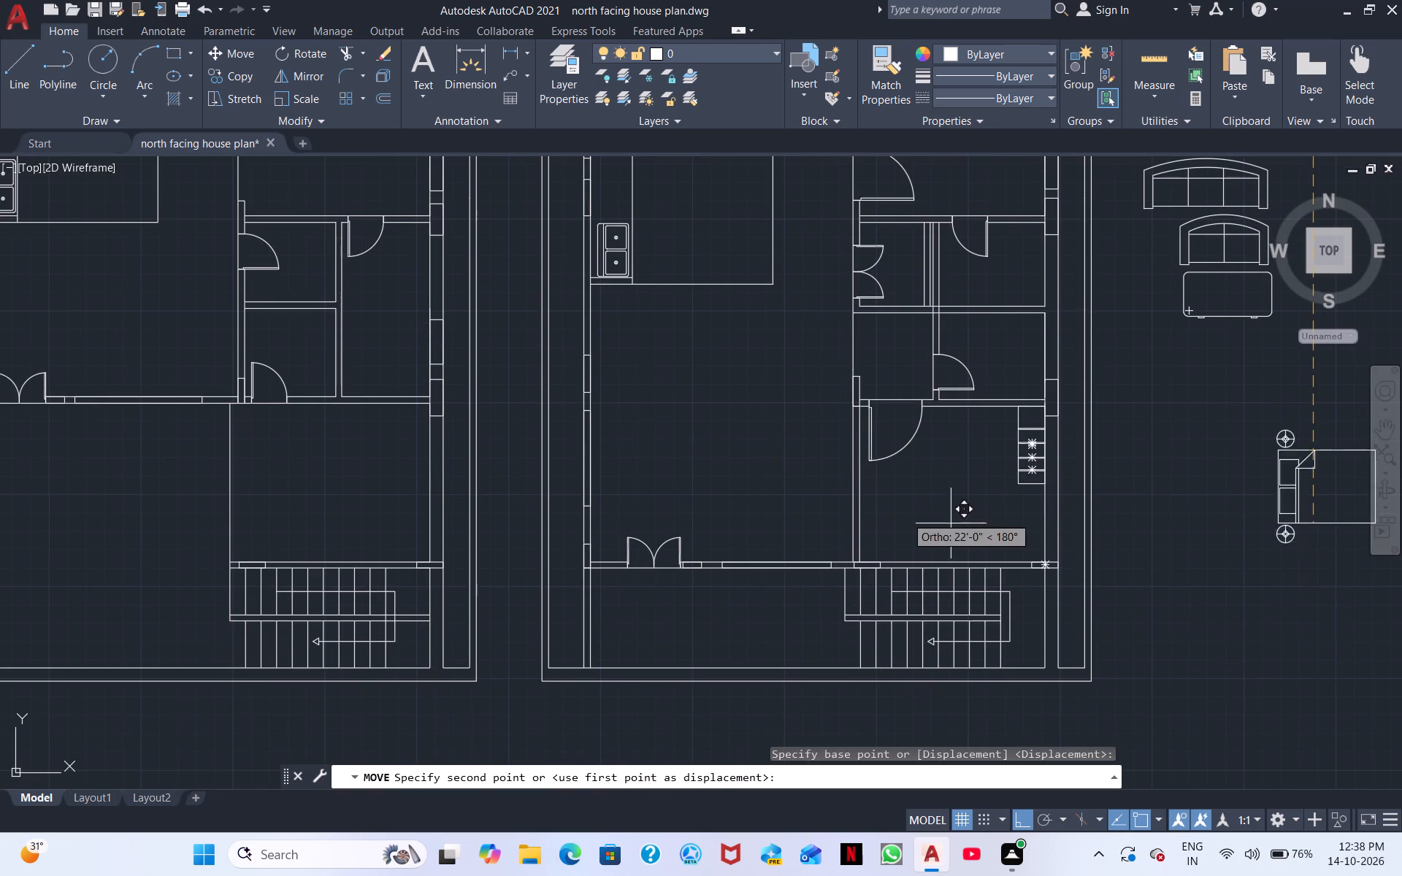
click(1015, 814)
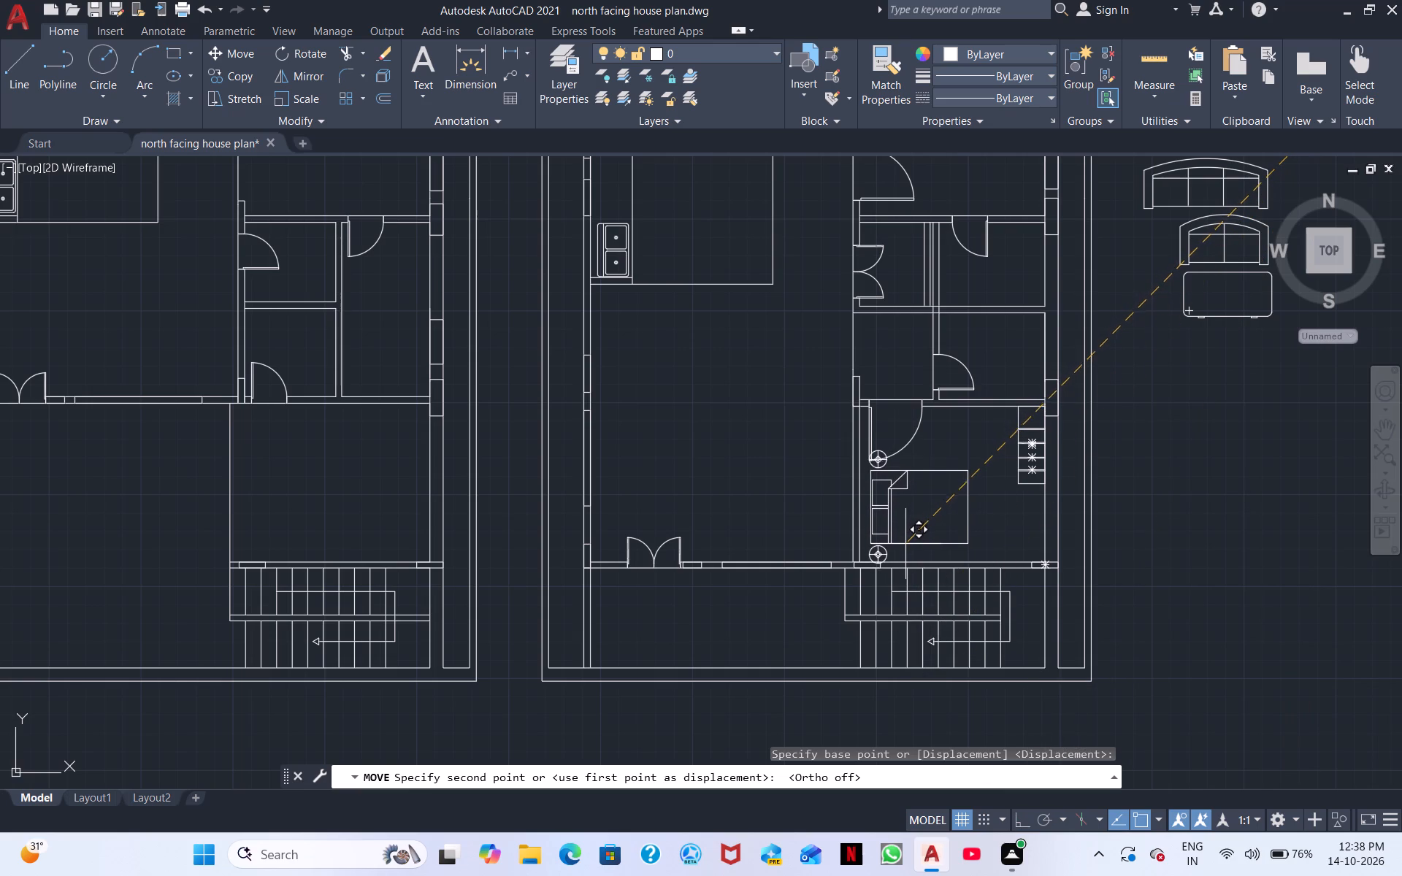
click(902, 537)
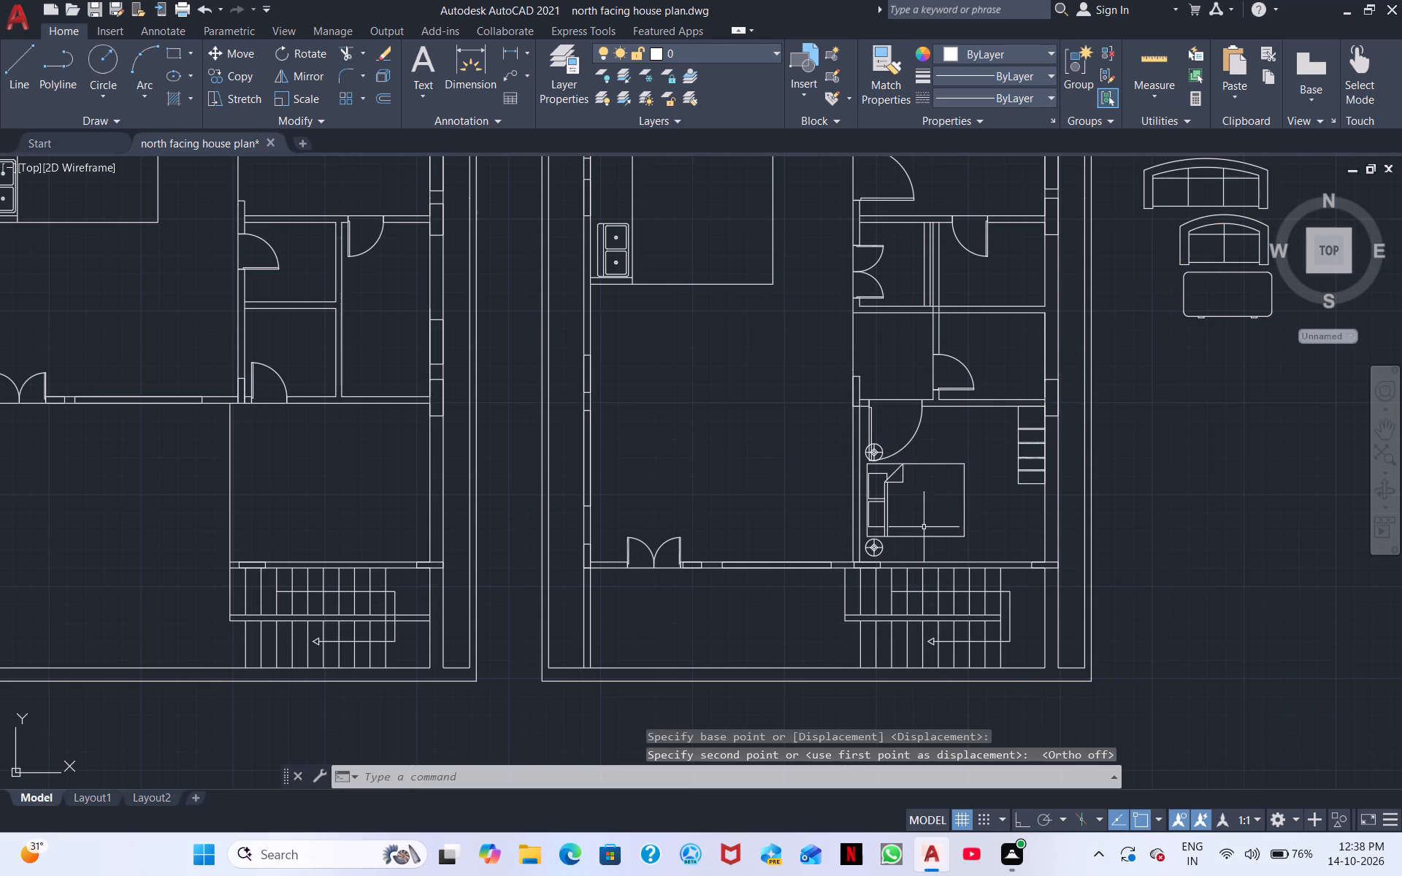
Scale the southeast bedroom's bed and both lamps down slightly, using the bed's northeast corner as base point.
click(950, 544)
click(872, 479)
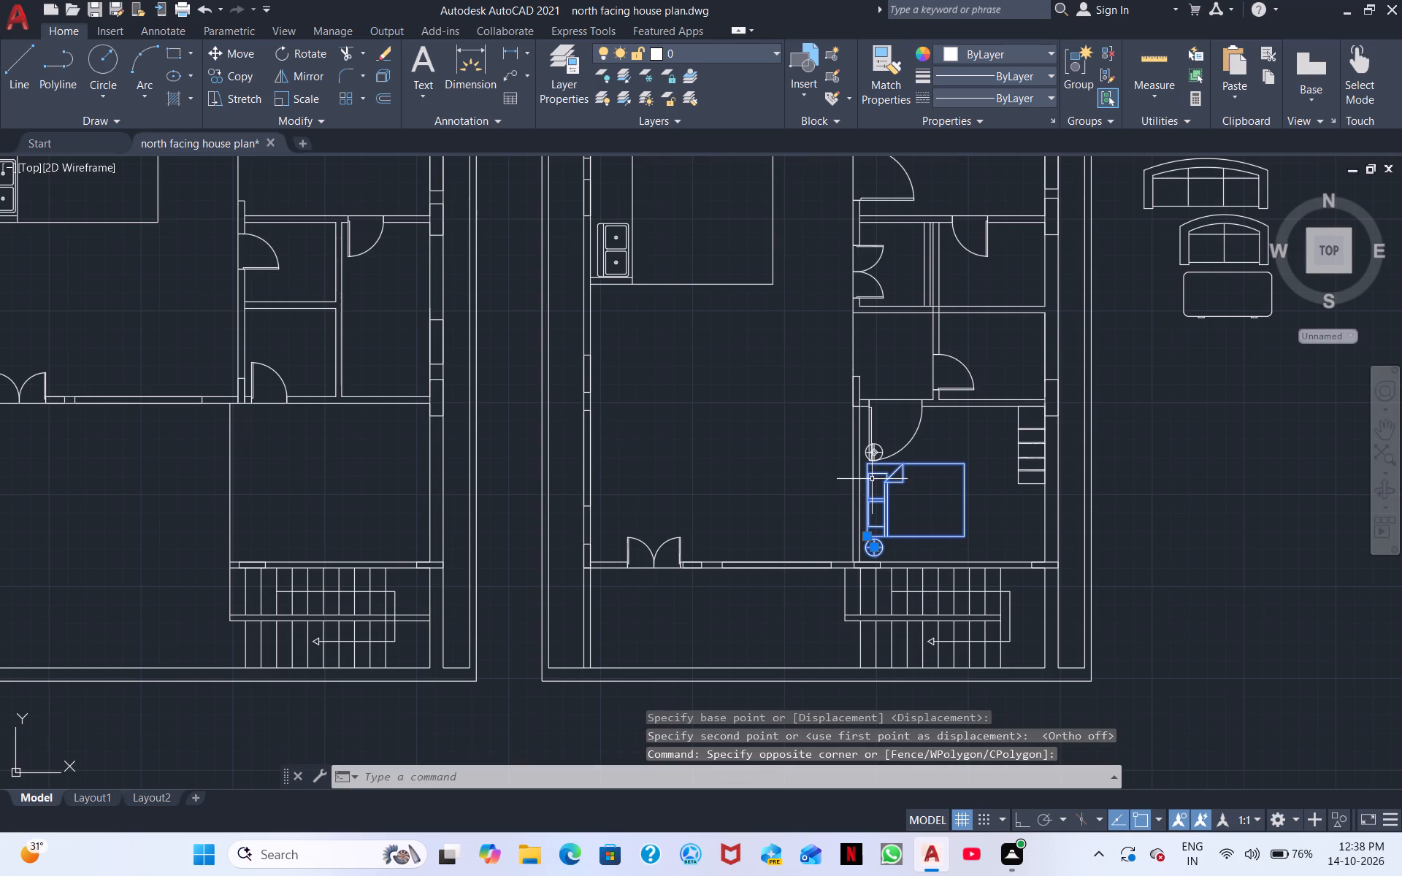
double_click(880, 453)
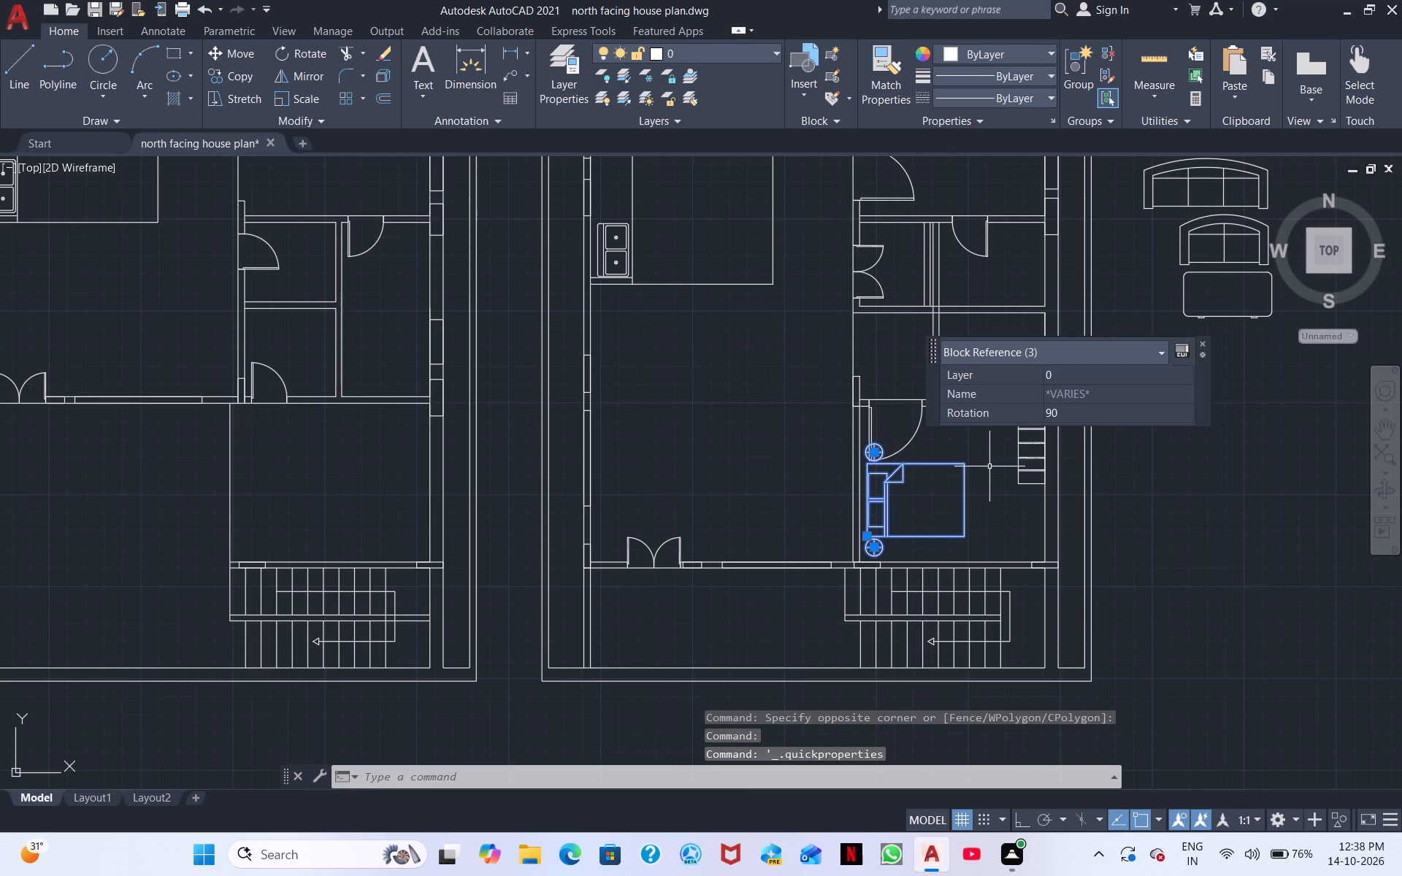
right_click(989, 466)
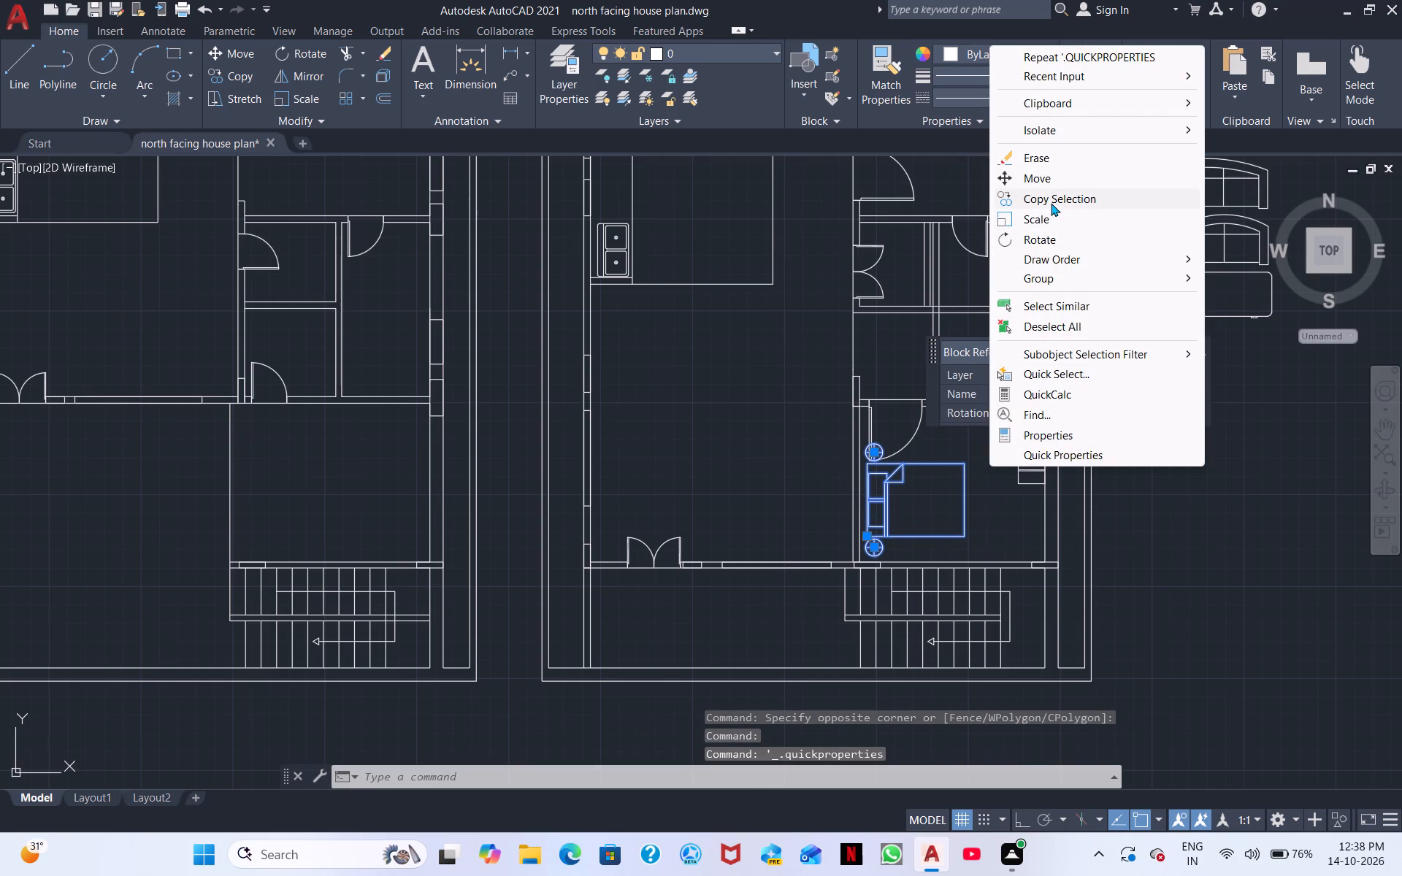
click(1041, 212)
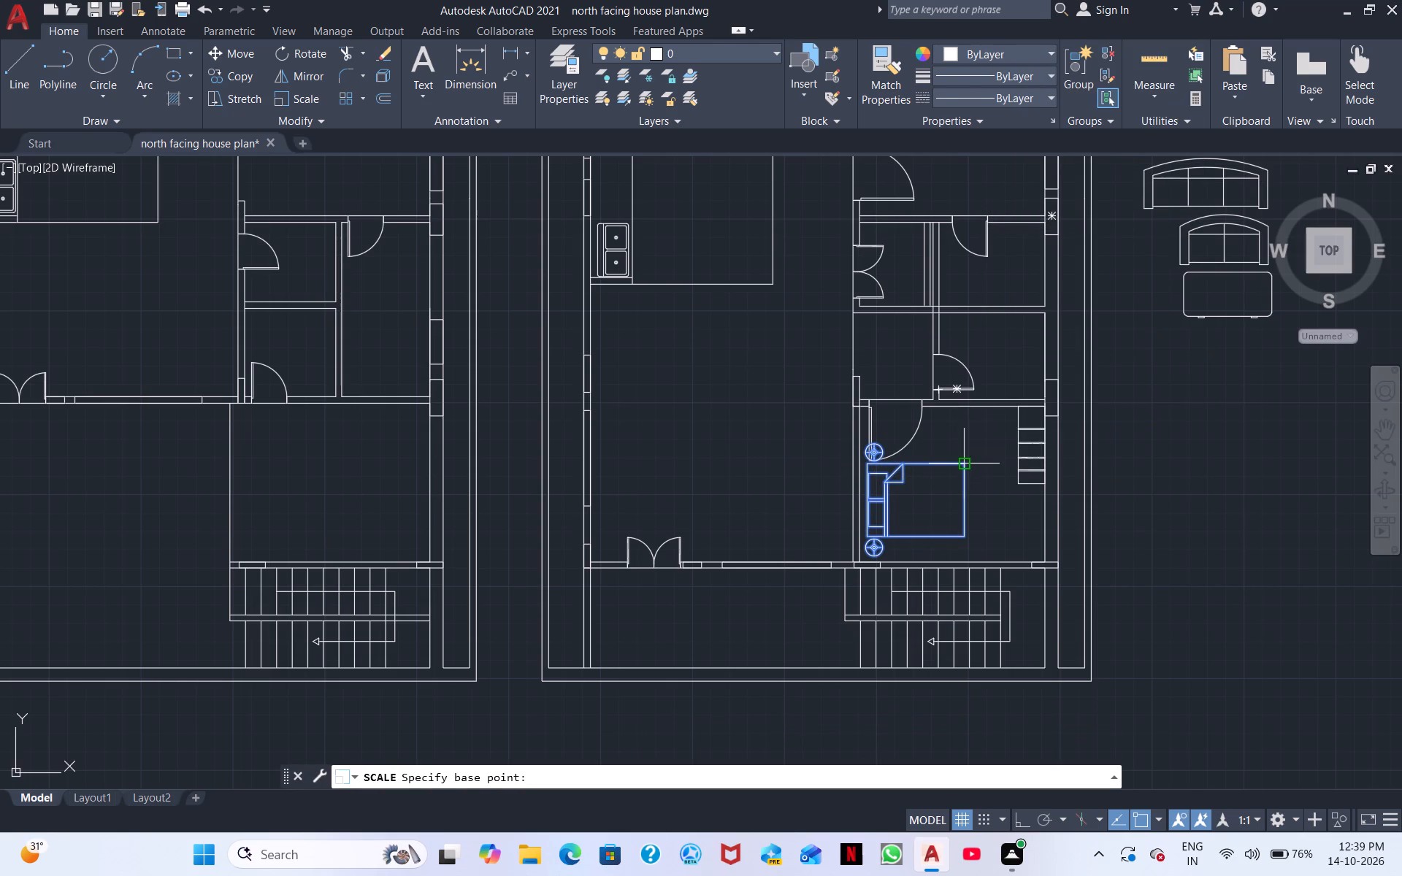
double_click(966, 463)
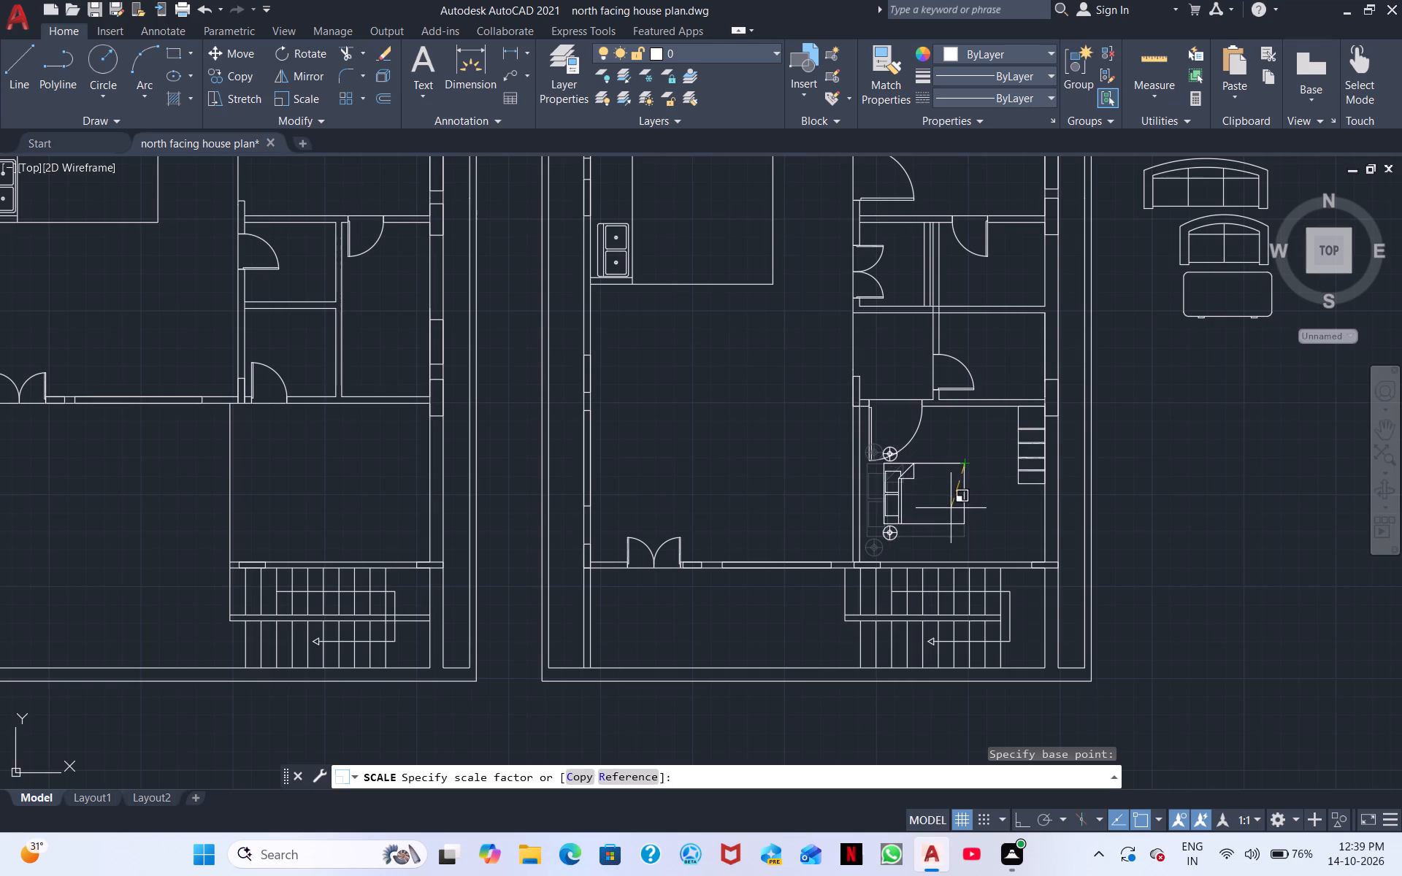
click(952, 512)
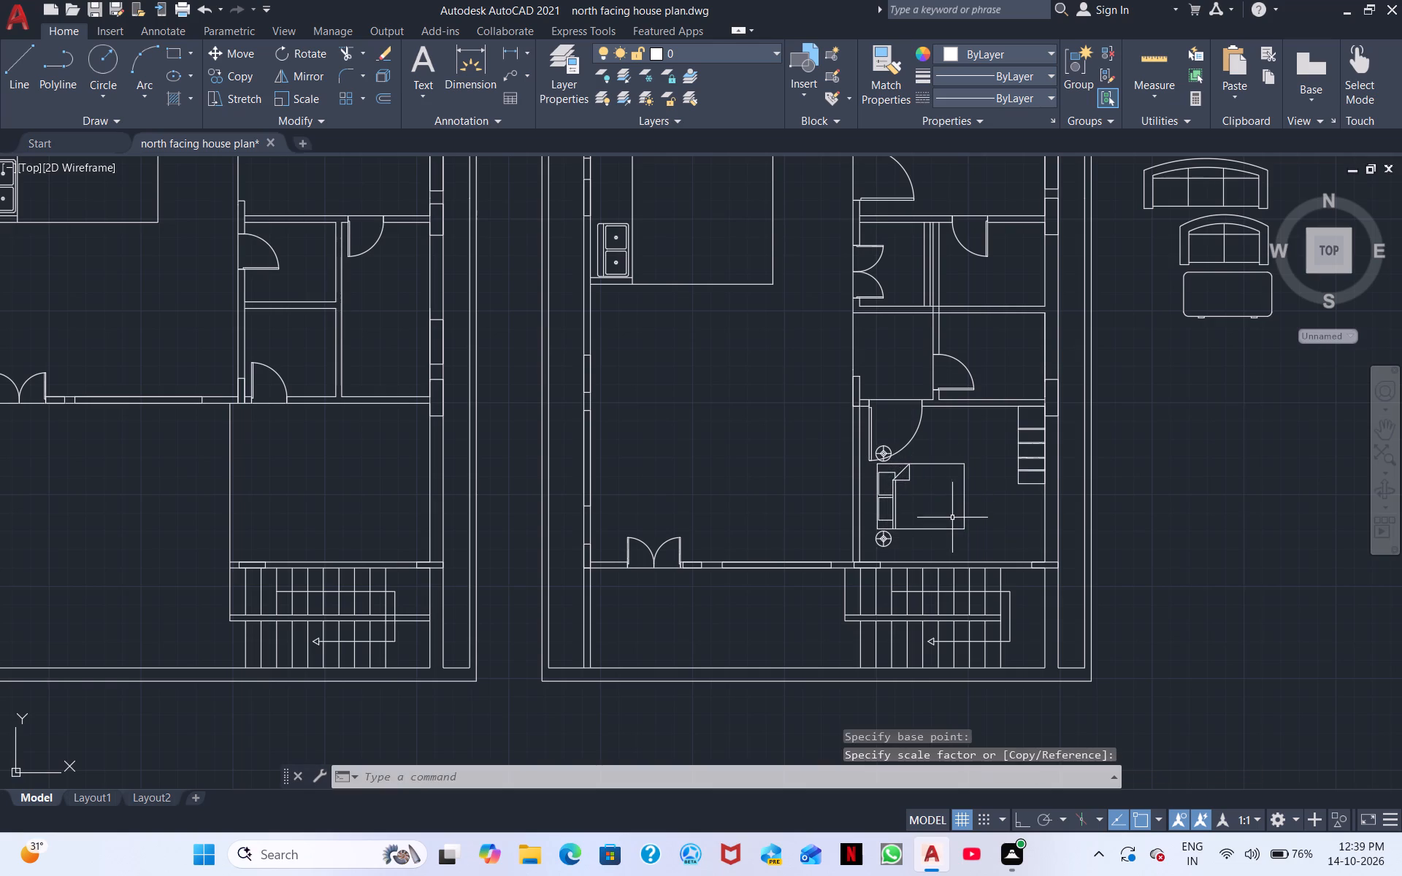
Move the southeast bedroom's bed and both lamps slightly southwest, so the headboard sits close to the bedroom's west wall.
click(959, 539)
click(878, 488)
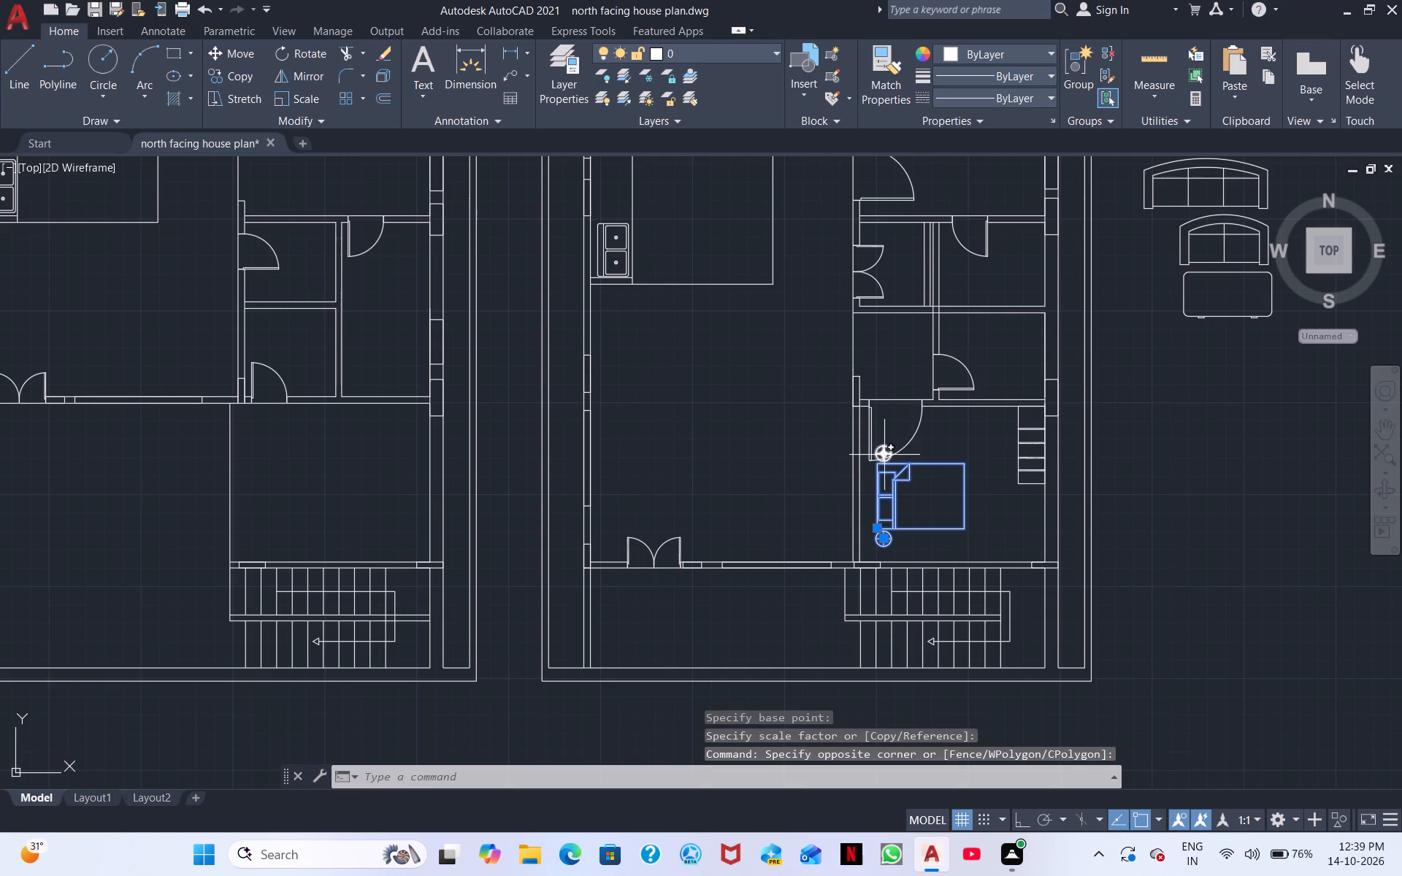
click(884, 455)
right_click(886, 459)
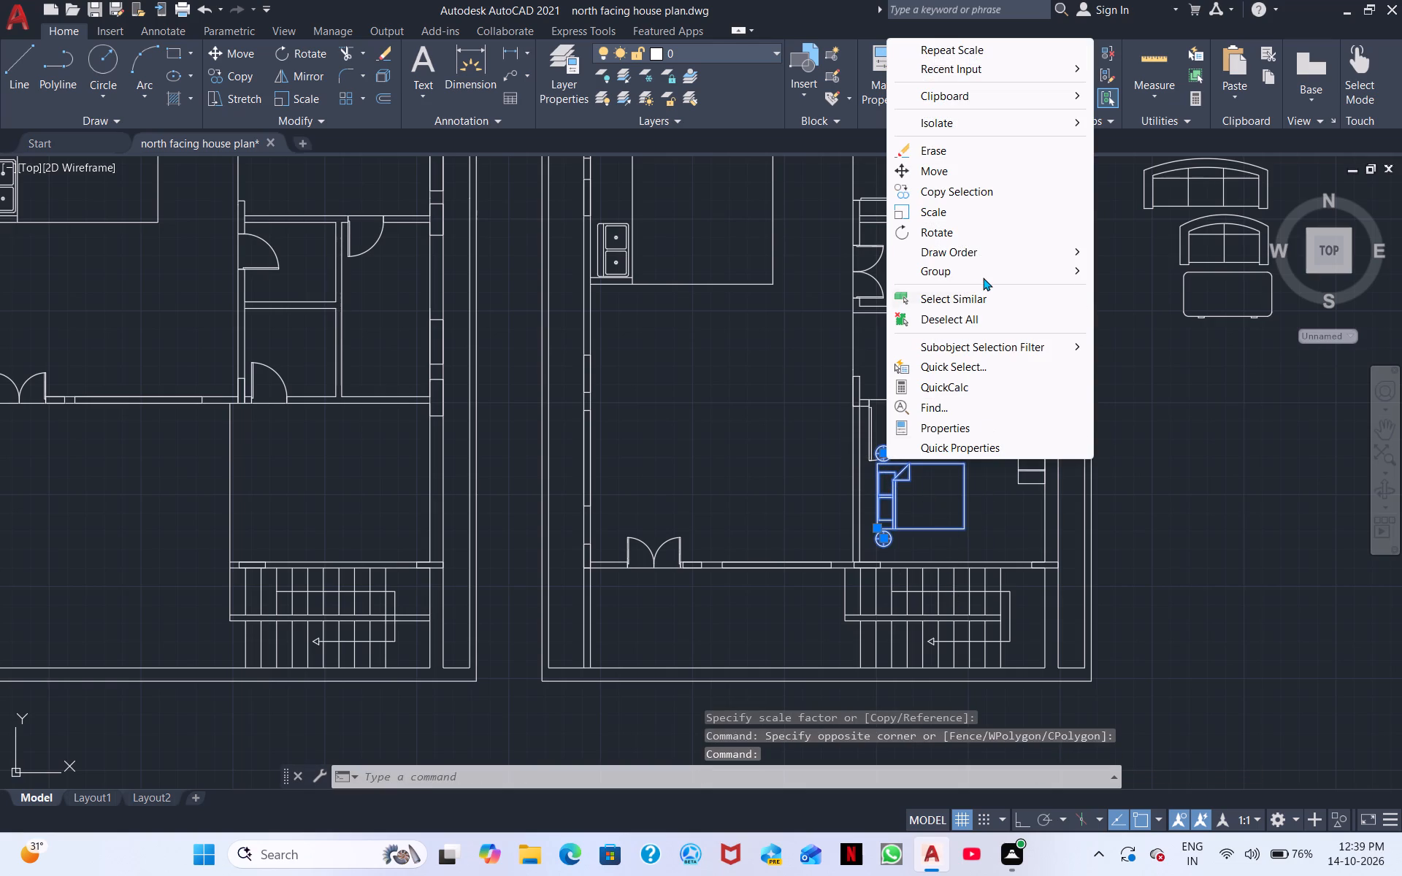
click(946, 174)
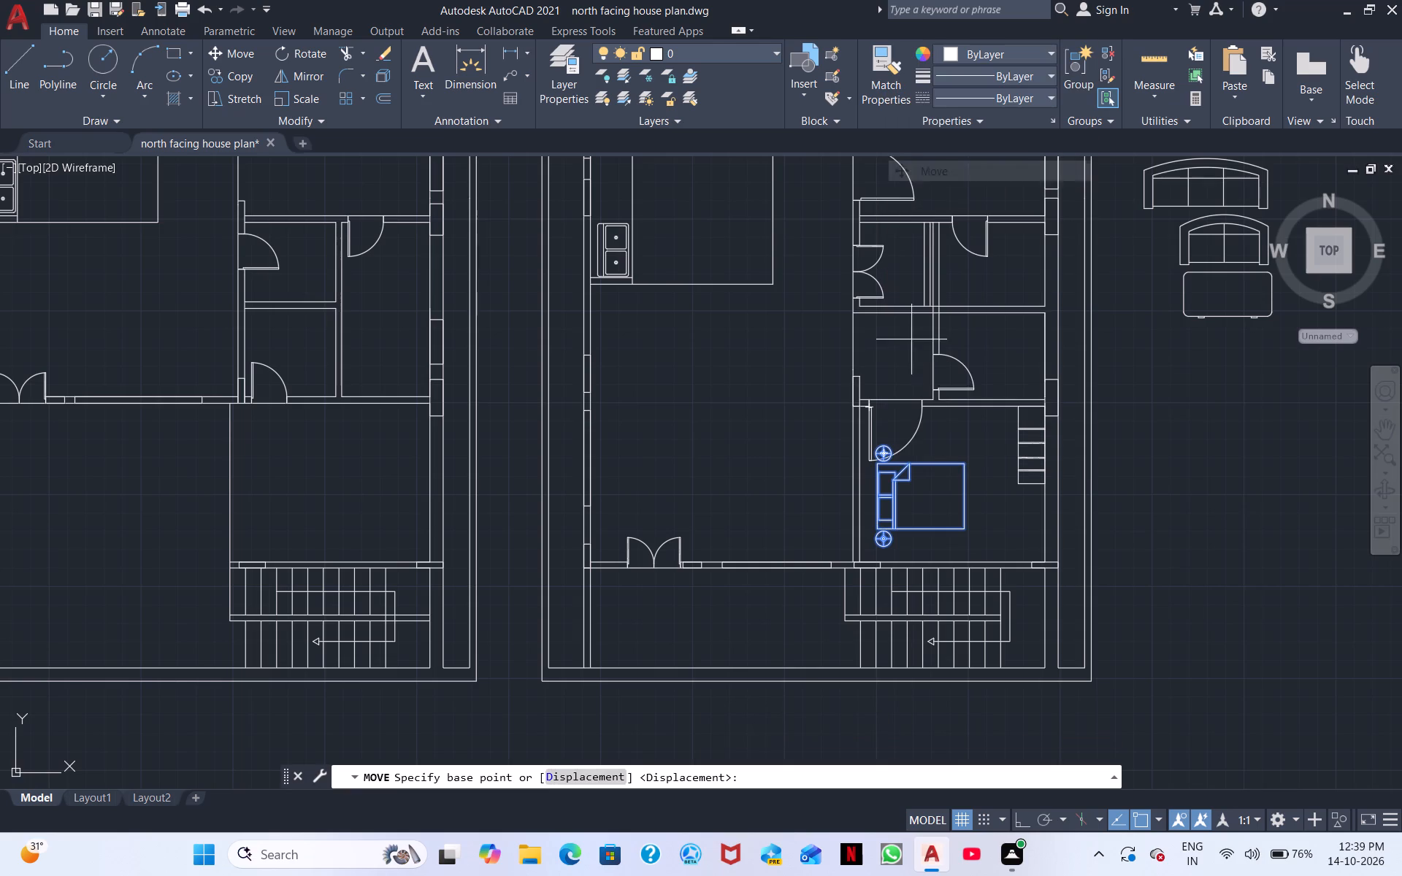
click(884, 494)
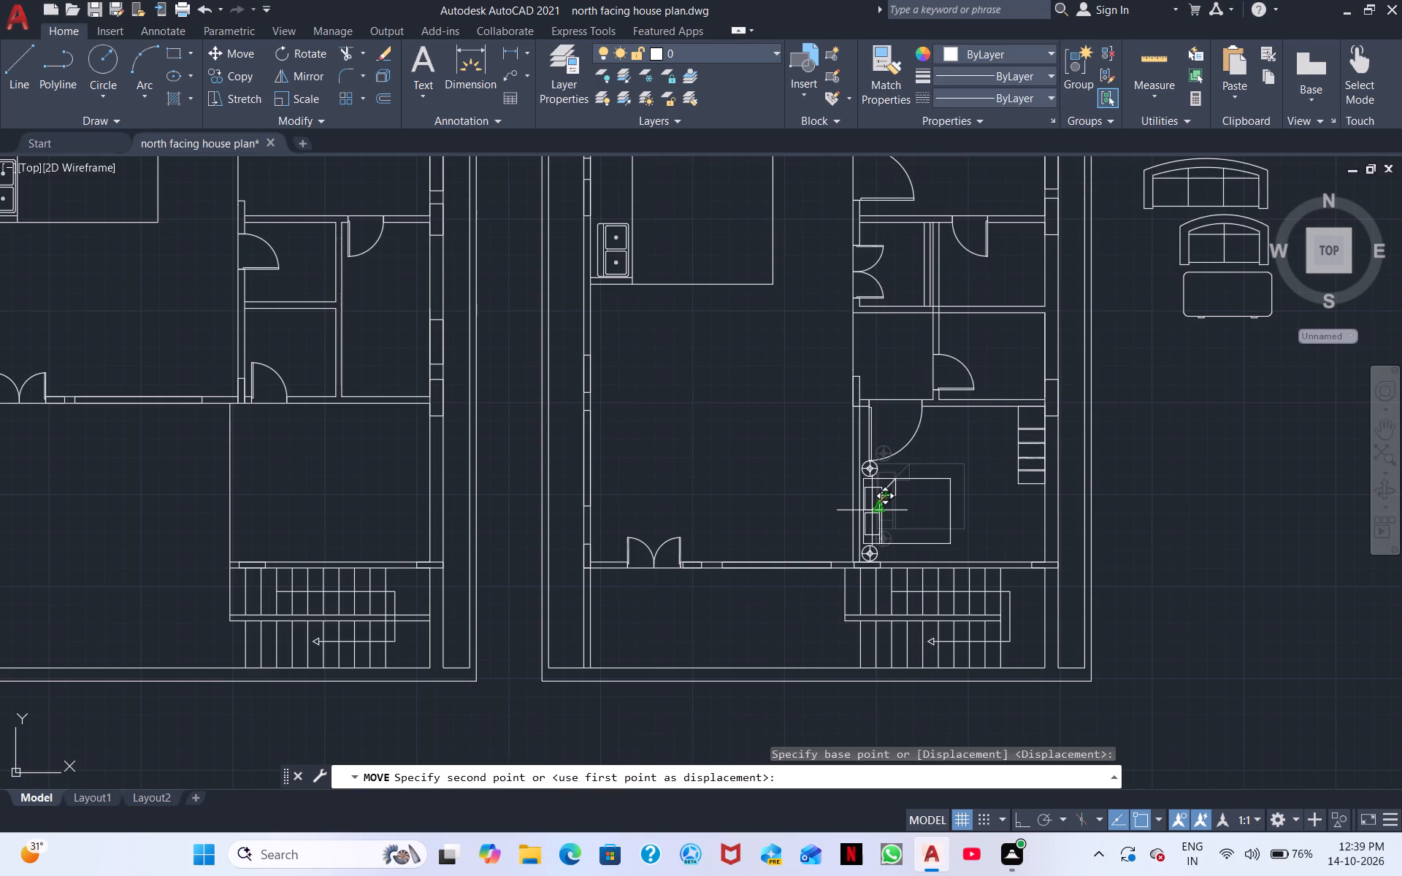
scroll(872, 510, up, 2)
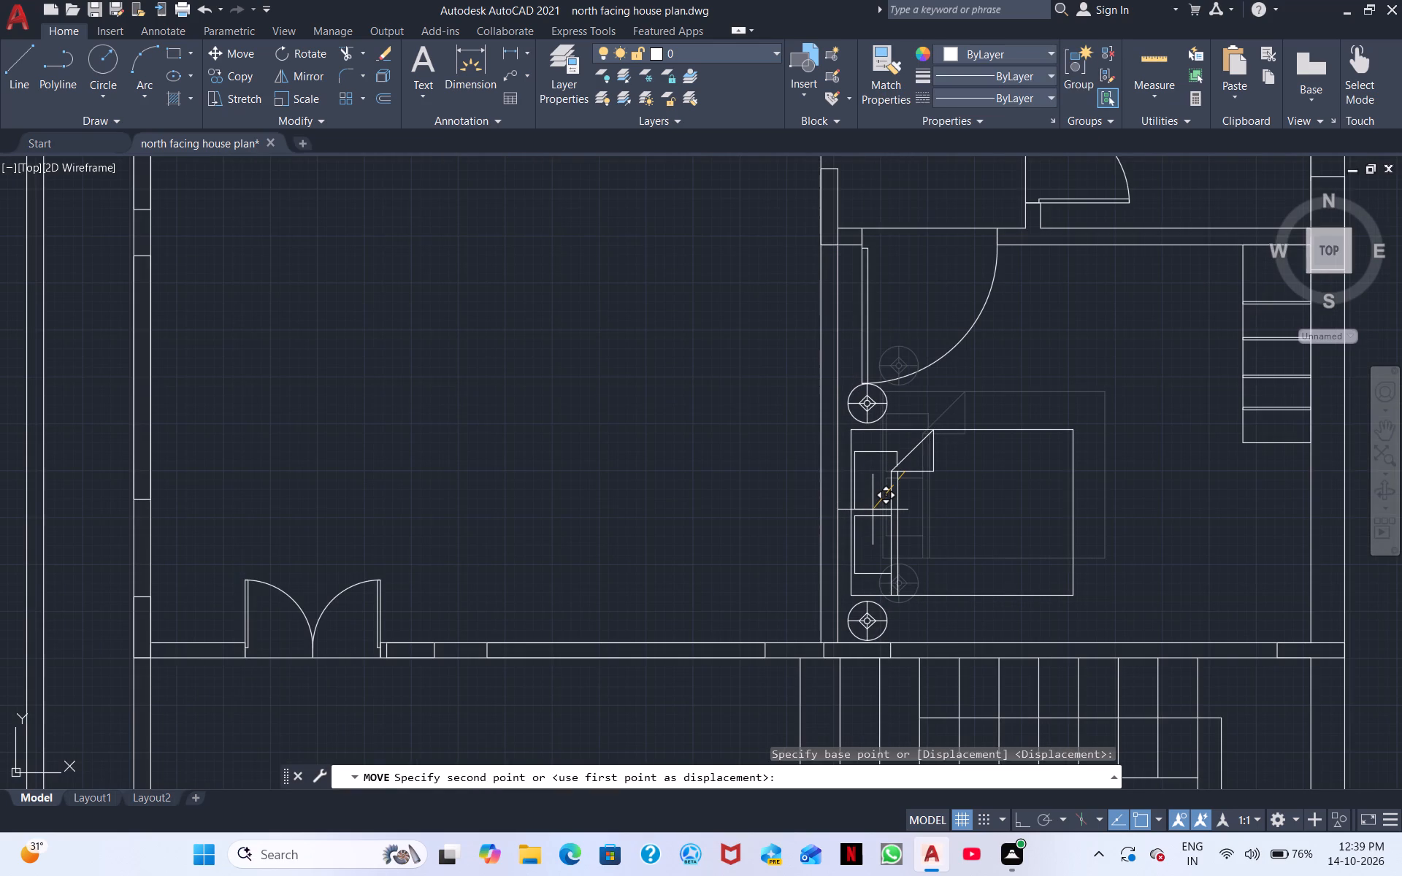
click(873, 510)
With Ortho on, rotate the three-seater sofa outside the east plan 90° about its southwest corner, so its back faces west.
scroll(956, 510, down, 2)
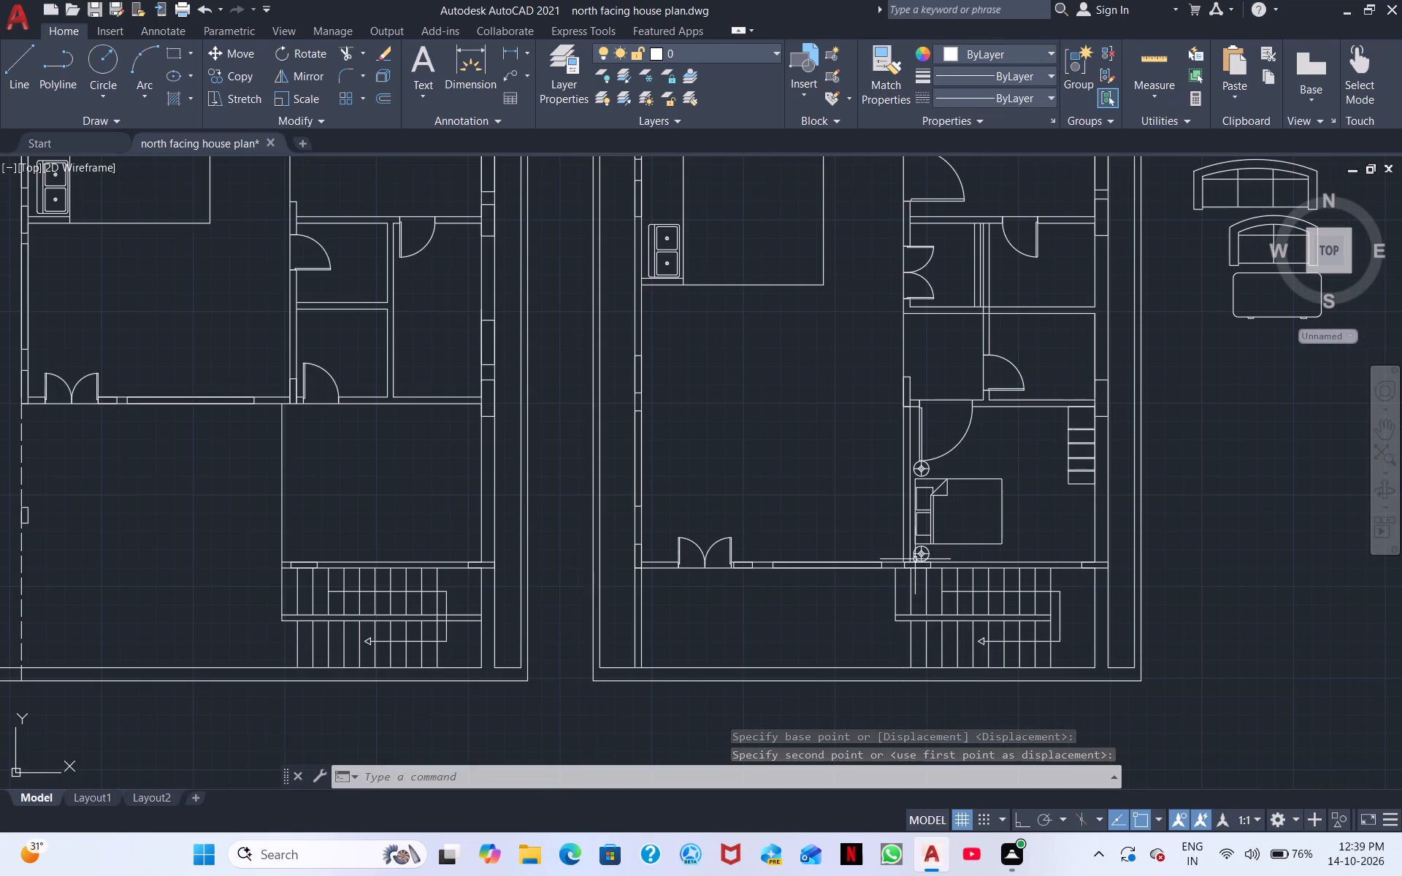
scroll(629, 546, down, 1)
scroll(734, 531, up, 1)
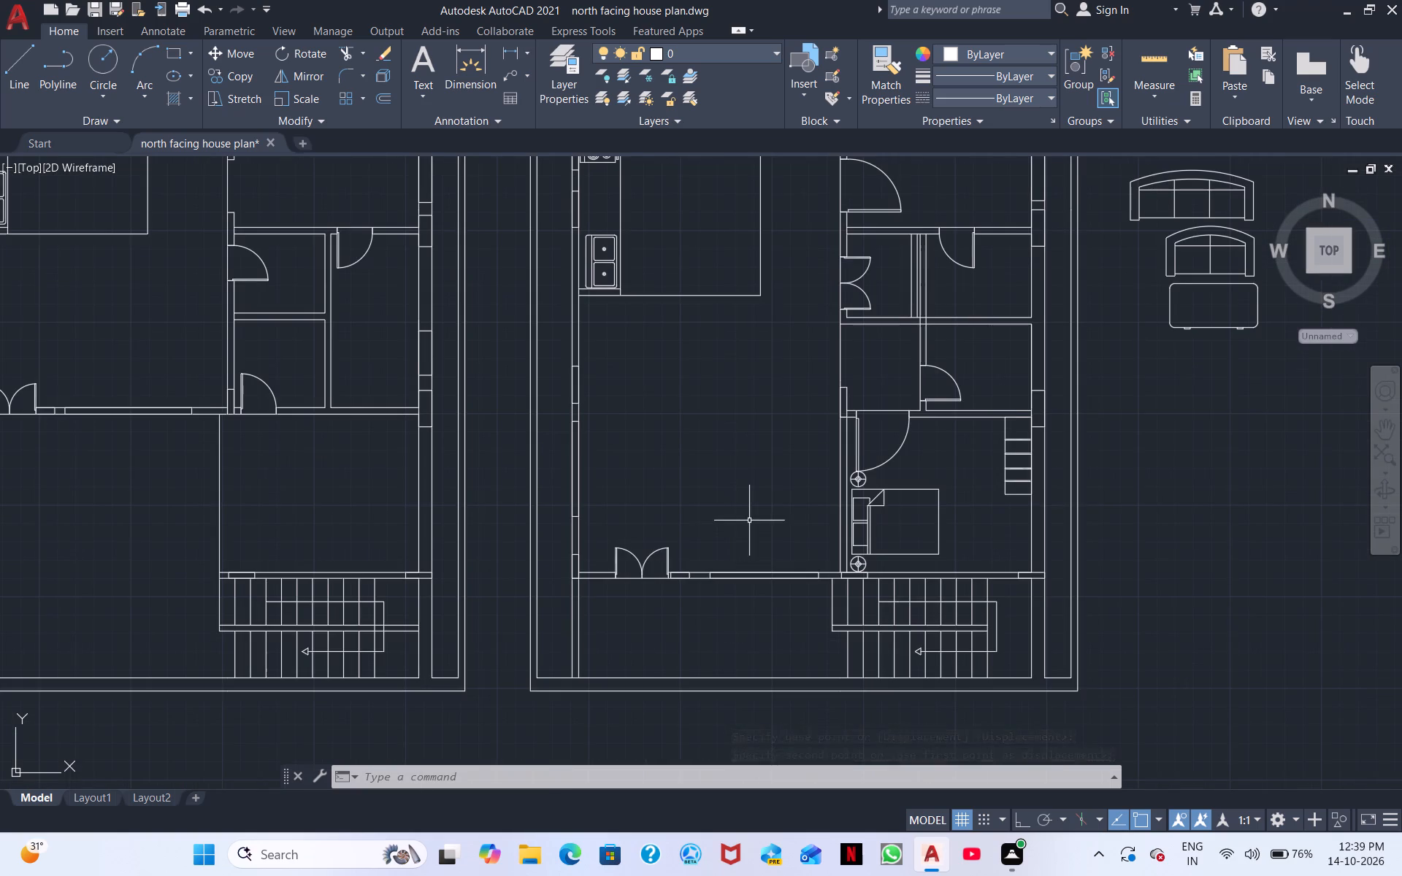
middle_drag(749, 523, 724, 611)
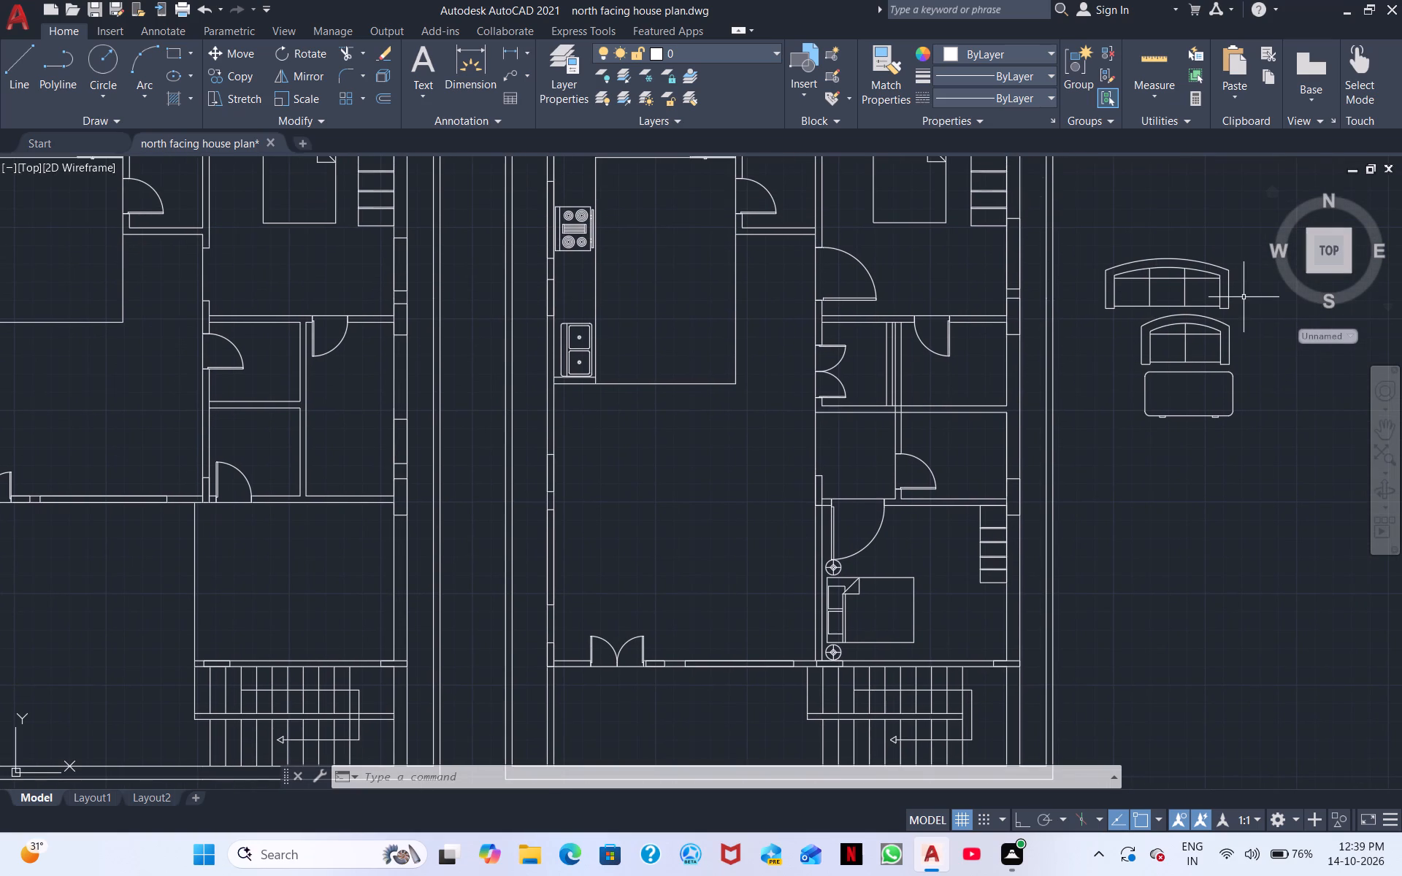
click(1244, 297)
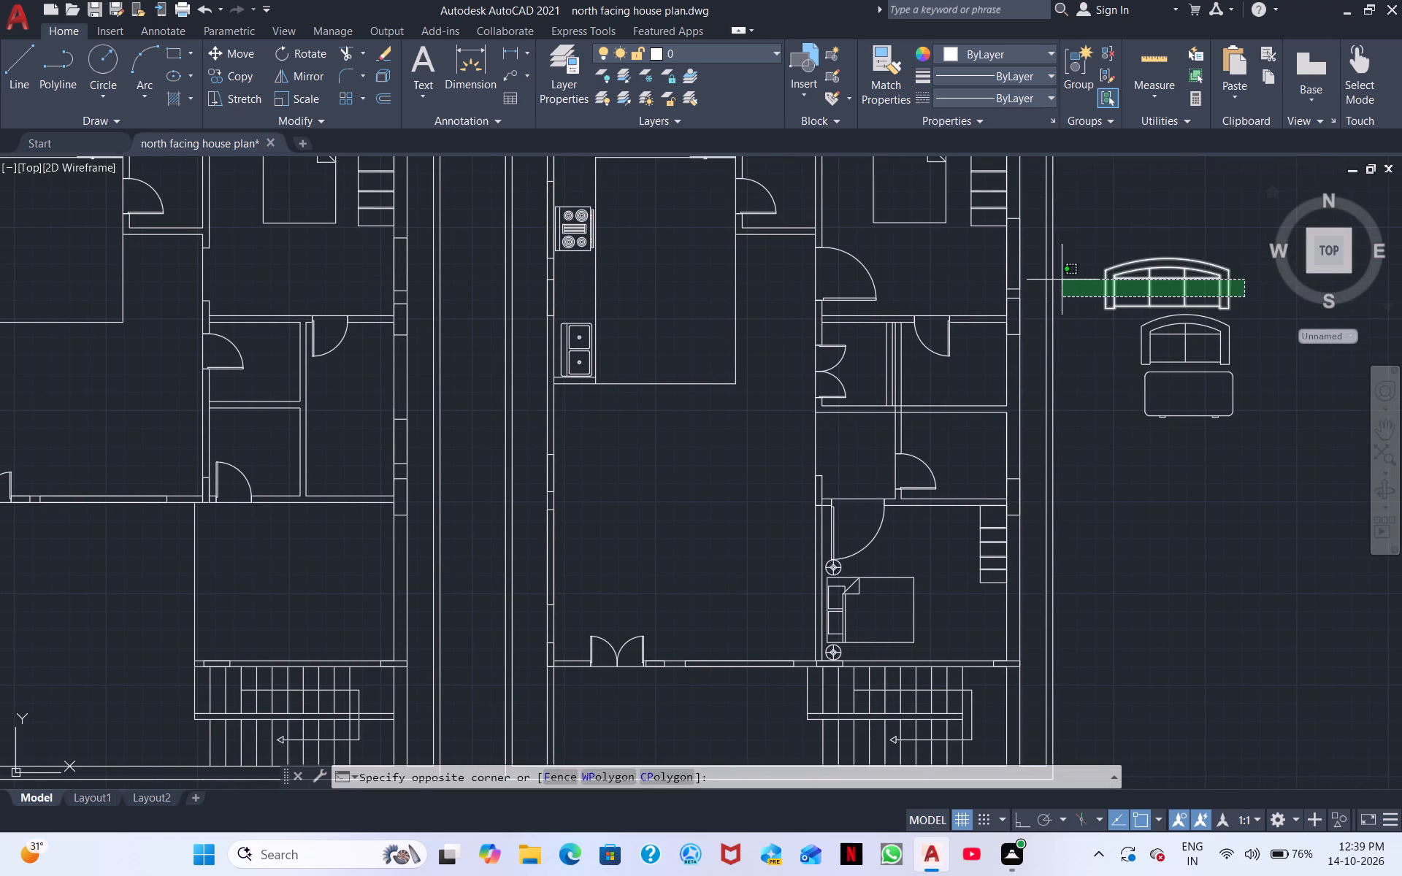
click(1099, 250)
right_click(1099, 250)
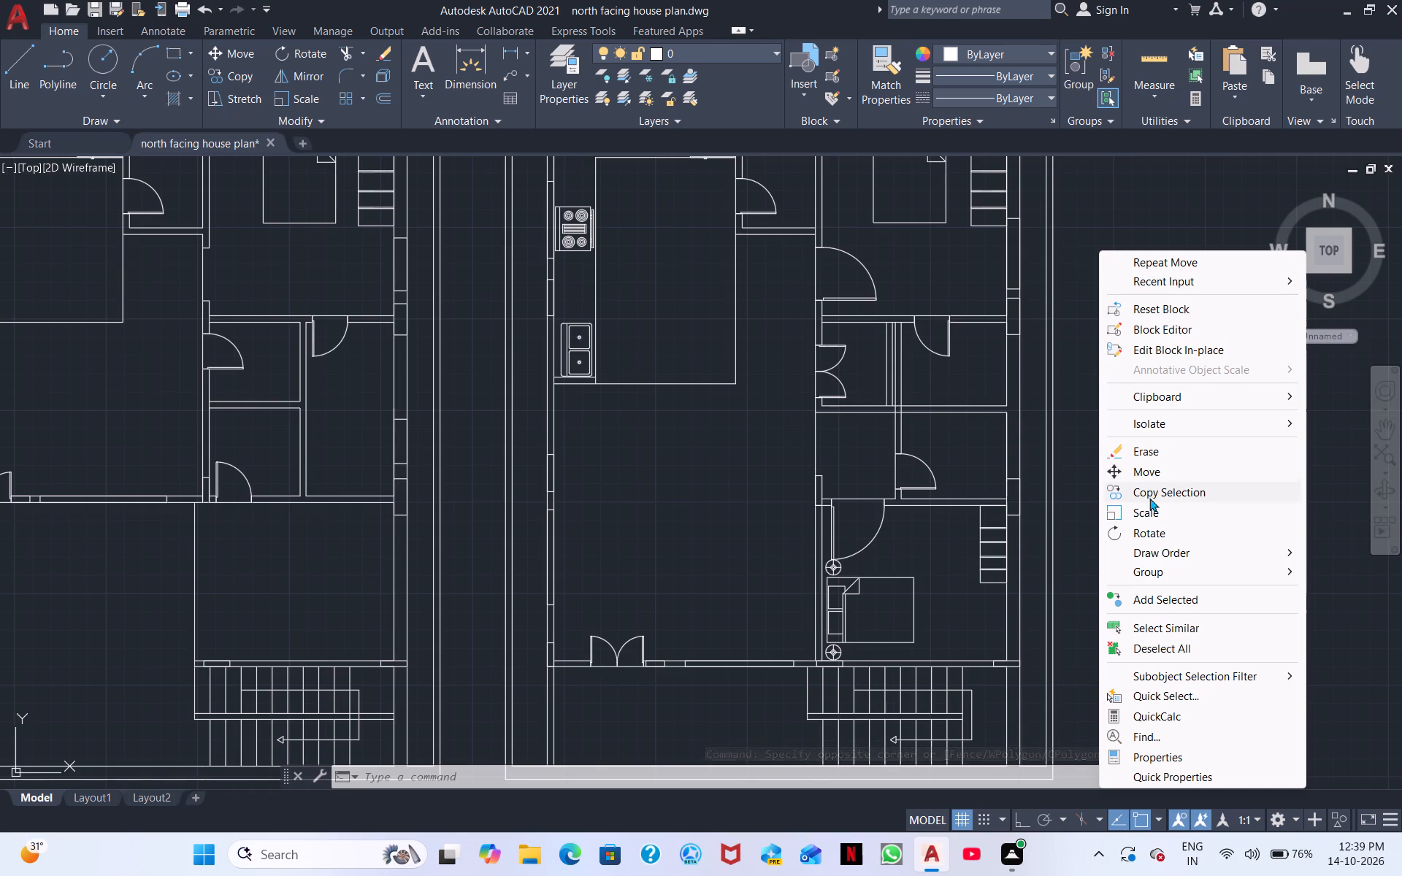
click(1029, 826)
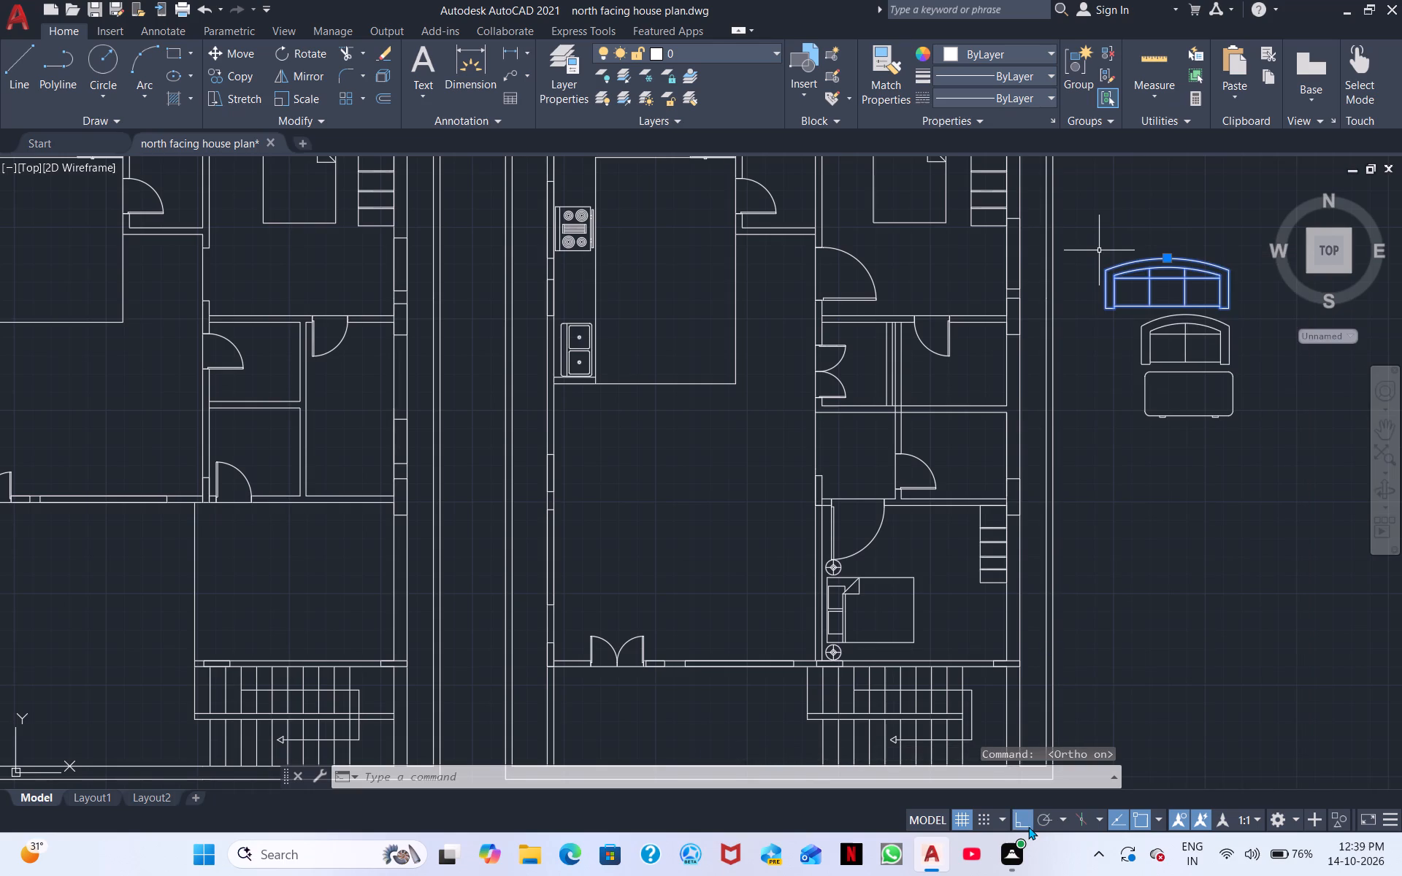
click(1028, 826)
click(1028, 826)
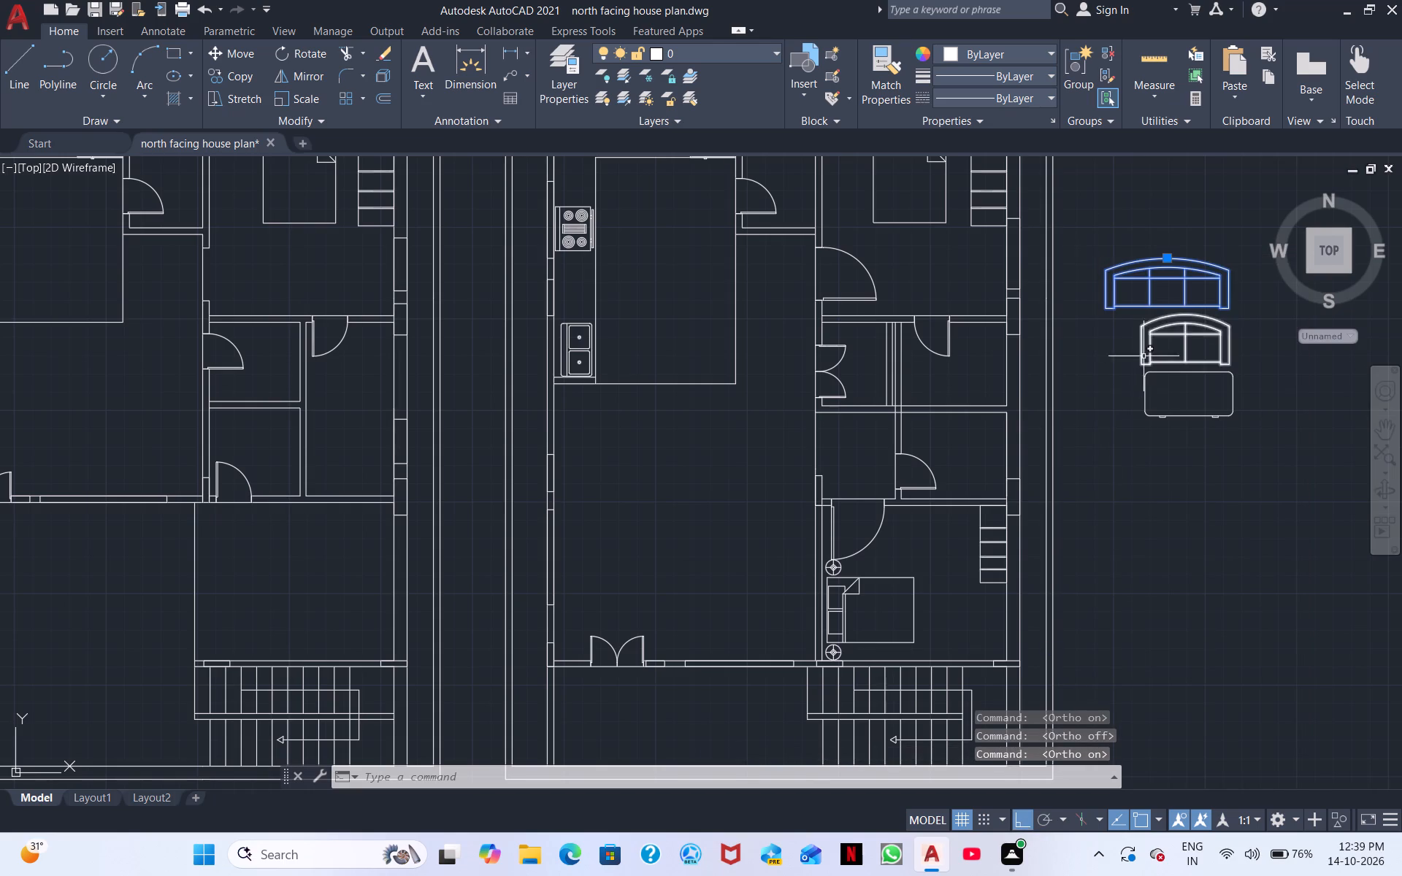
right_click(1150, 292)
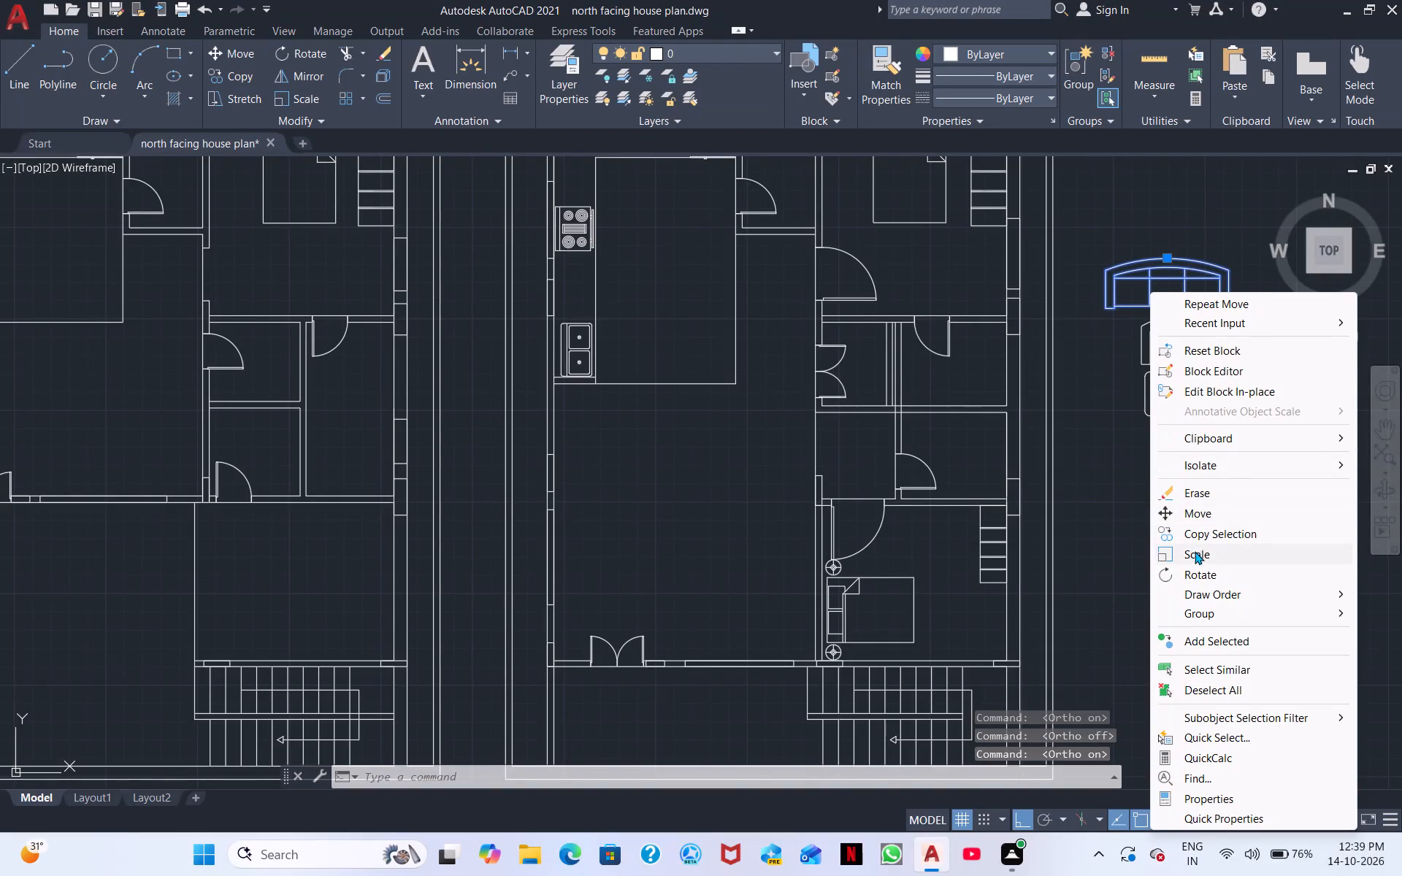
click(1195, 577)
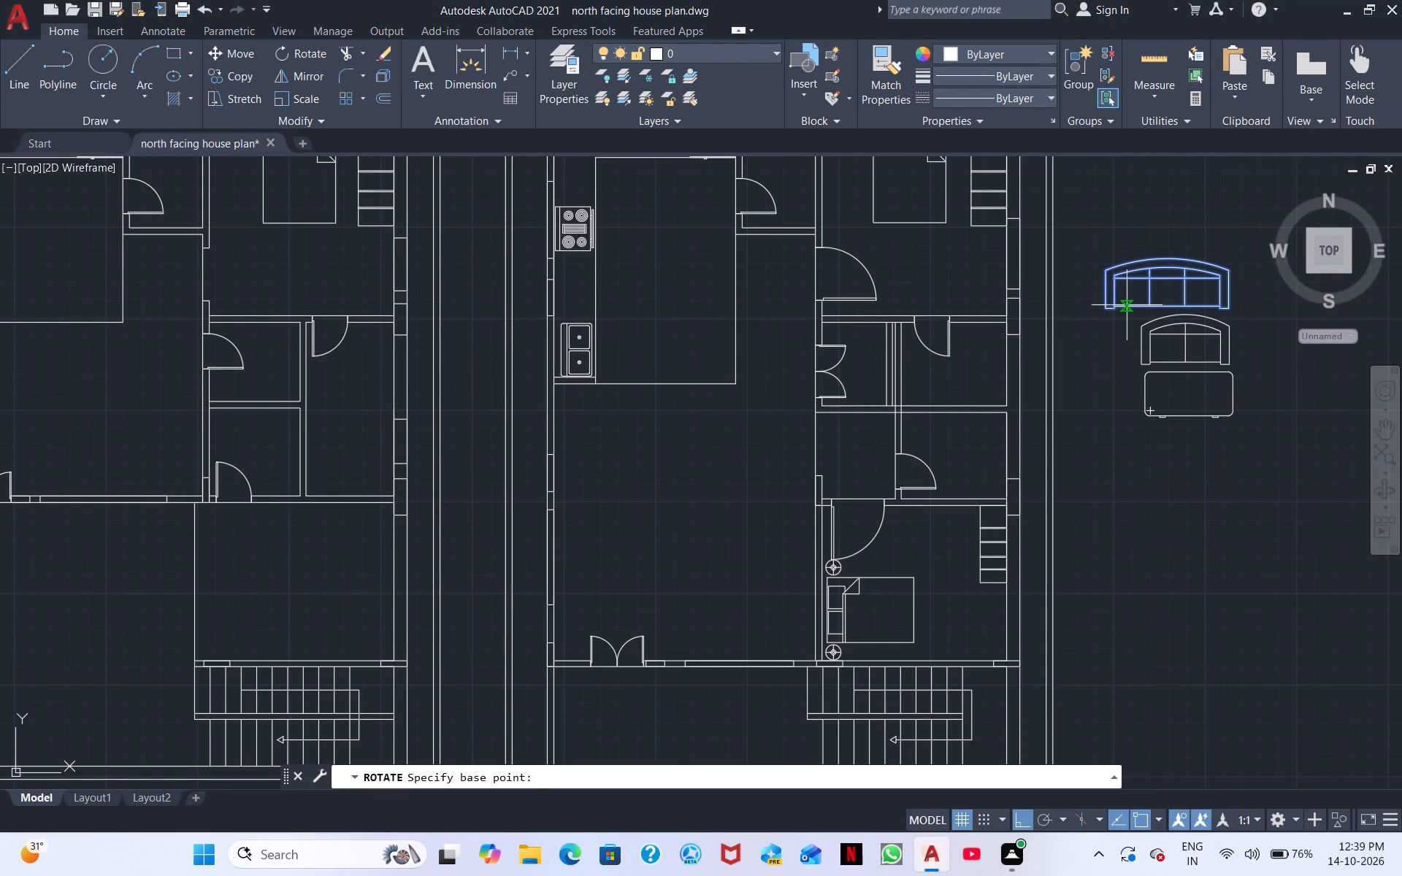
click(1116, 309)
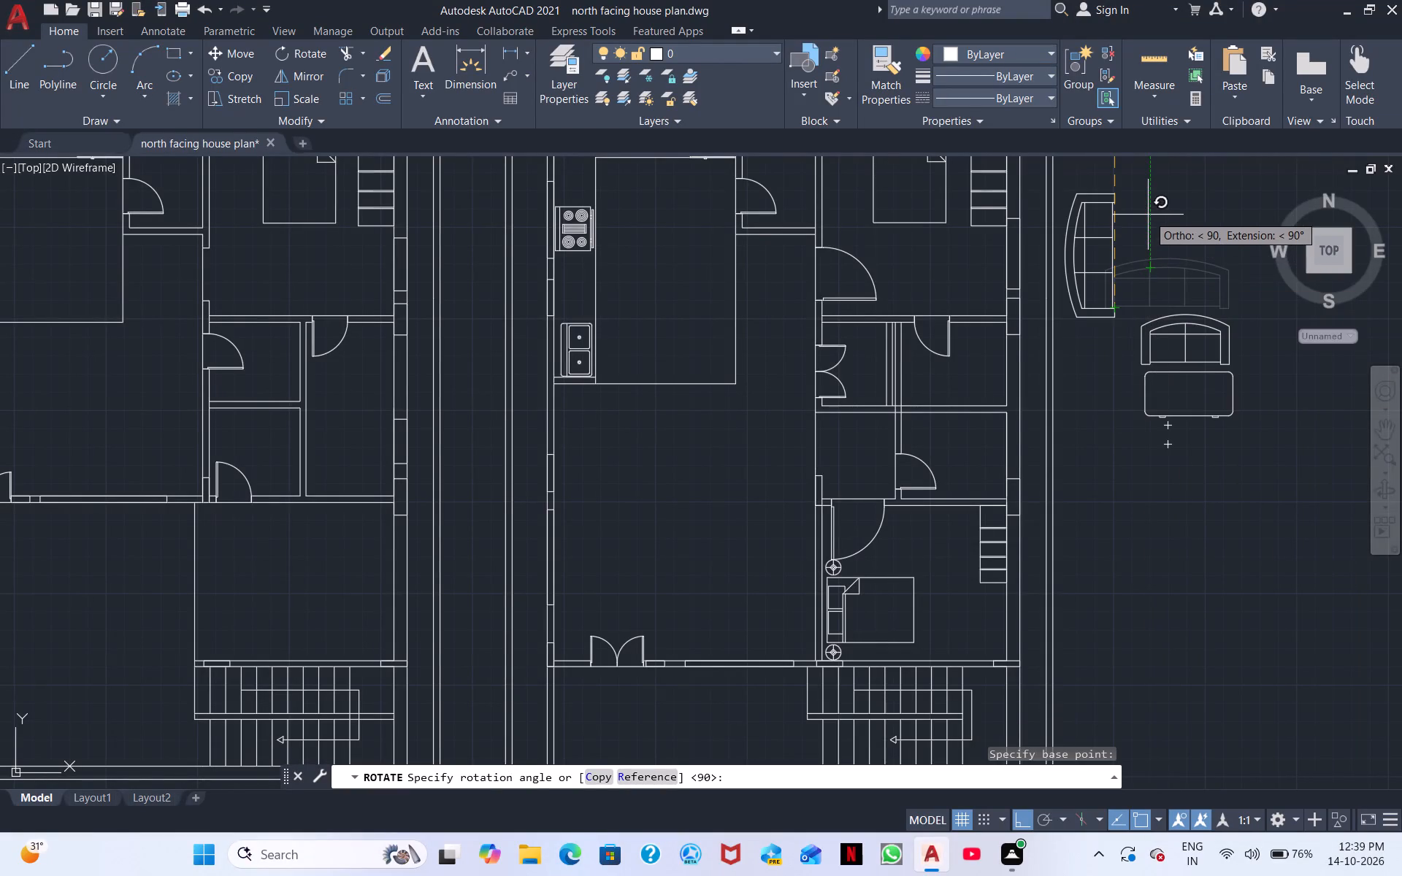
click(1148, 215)
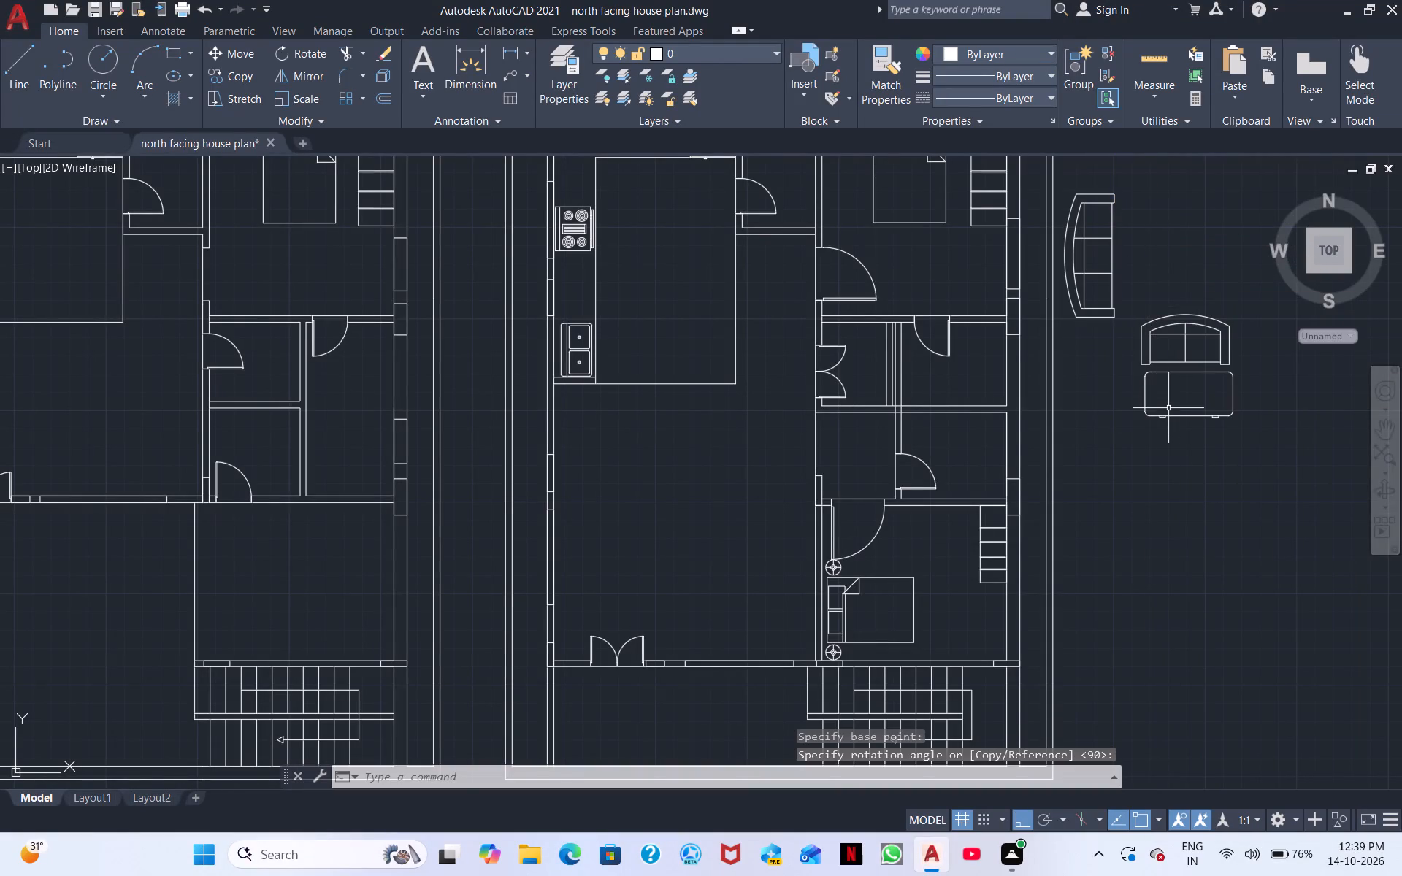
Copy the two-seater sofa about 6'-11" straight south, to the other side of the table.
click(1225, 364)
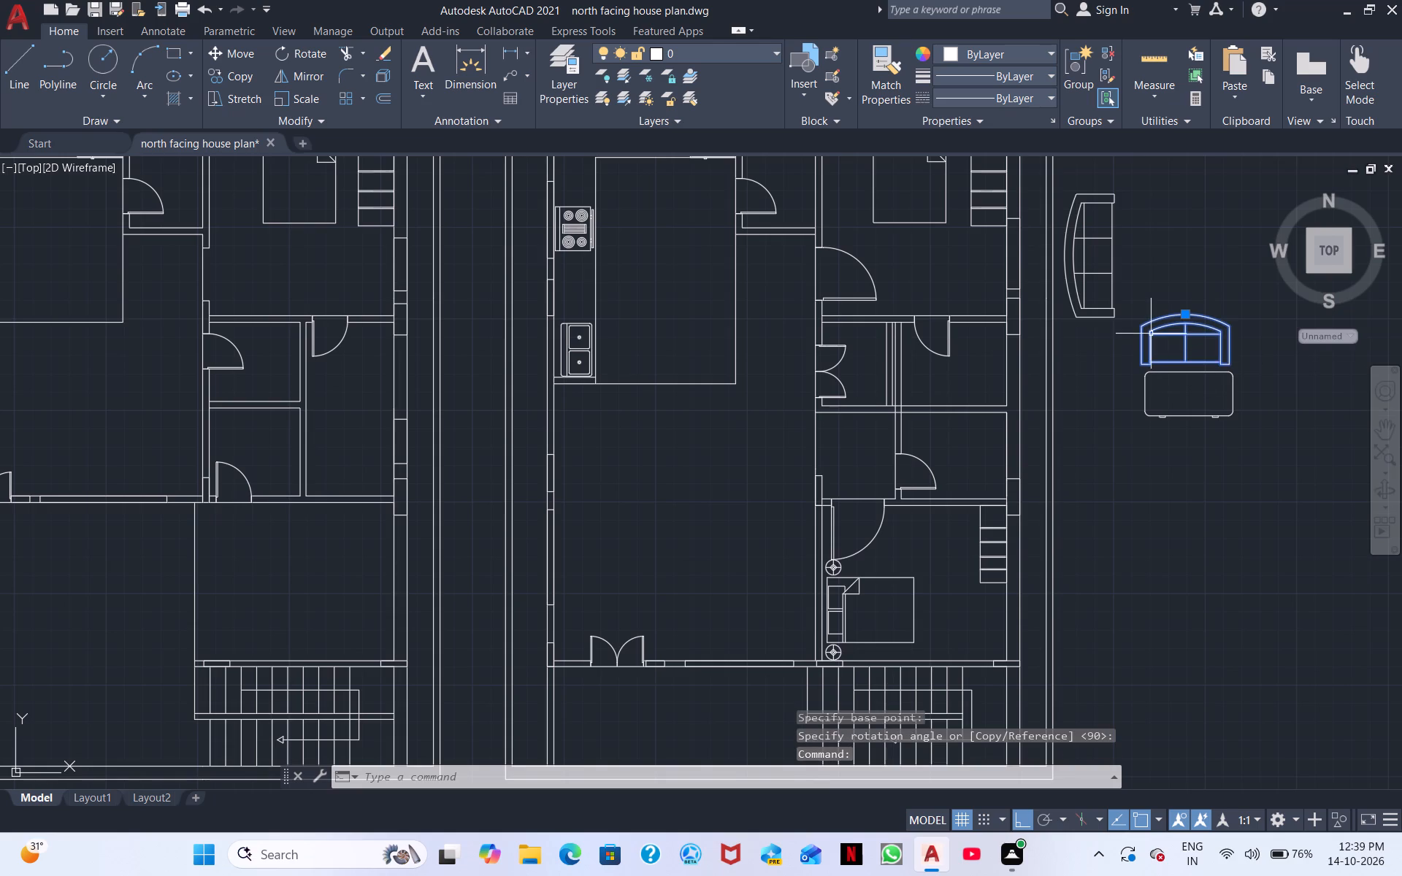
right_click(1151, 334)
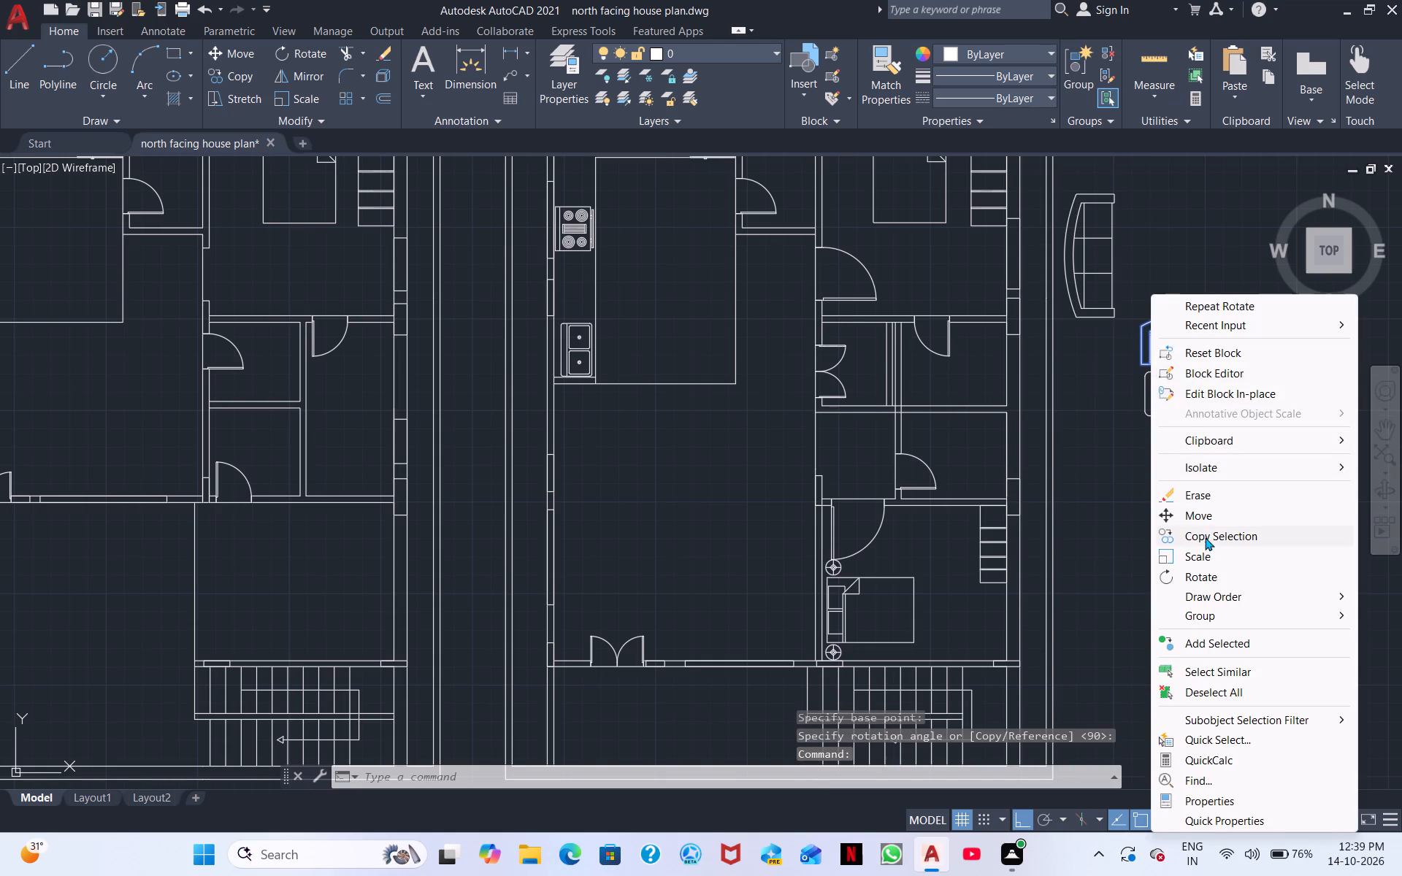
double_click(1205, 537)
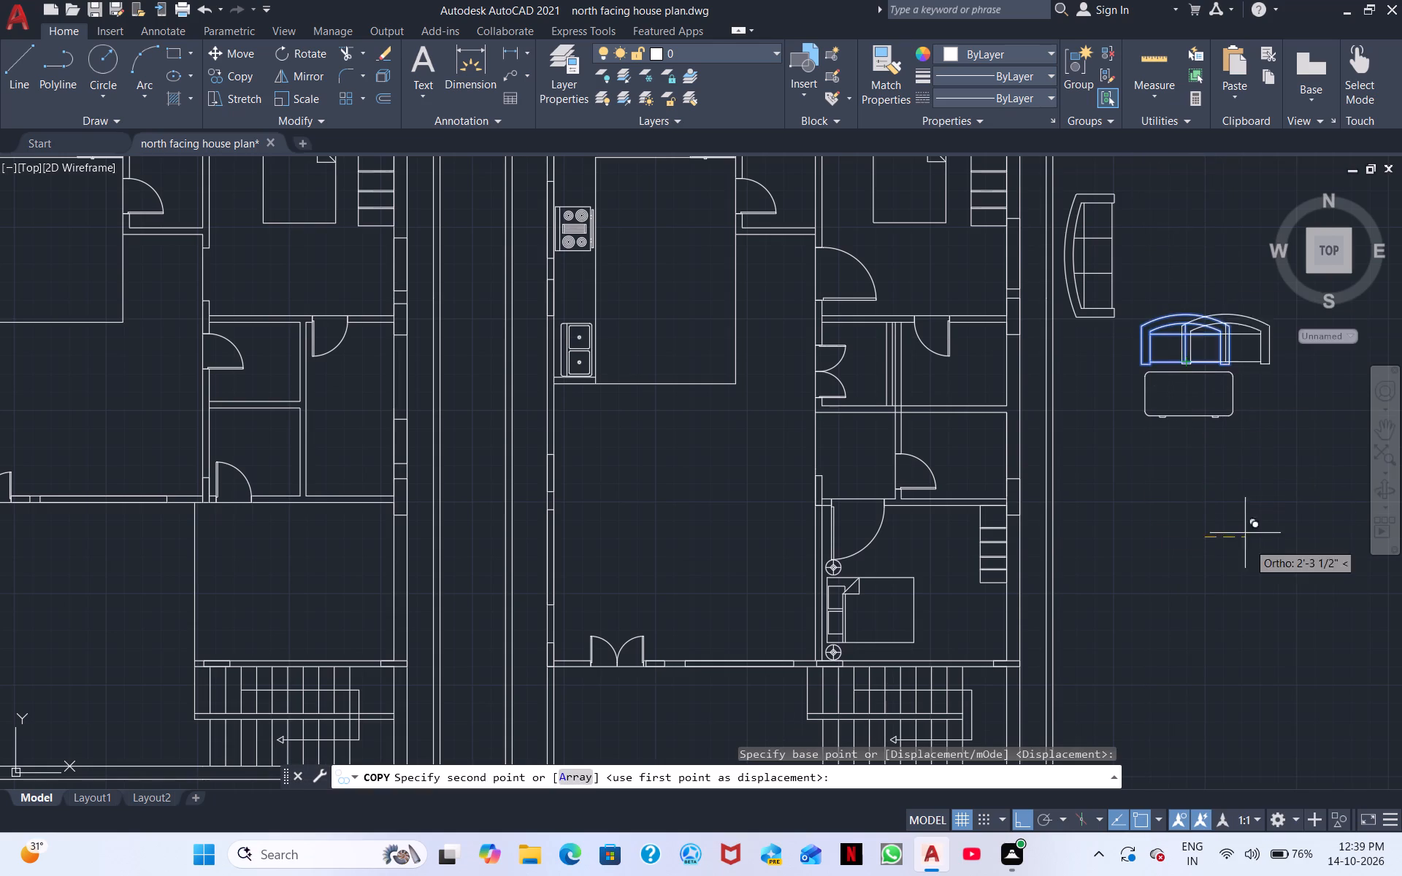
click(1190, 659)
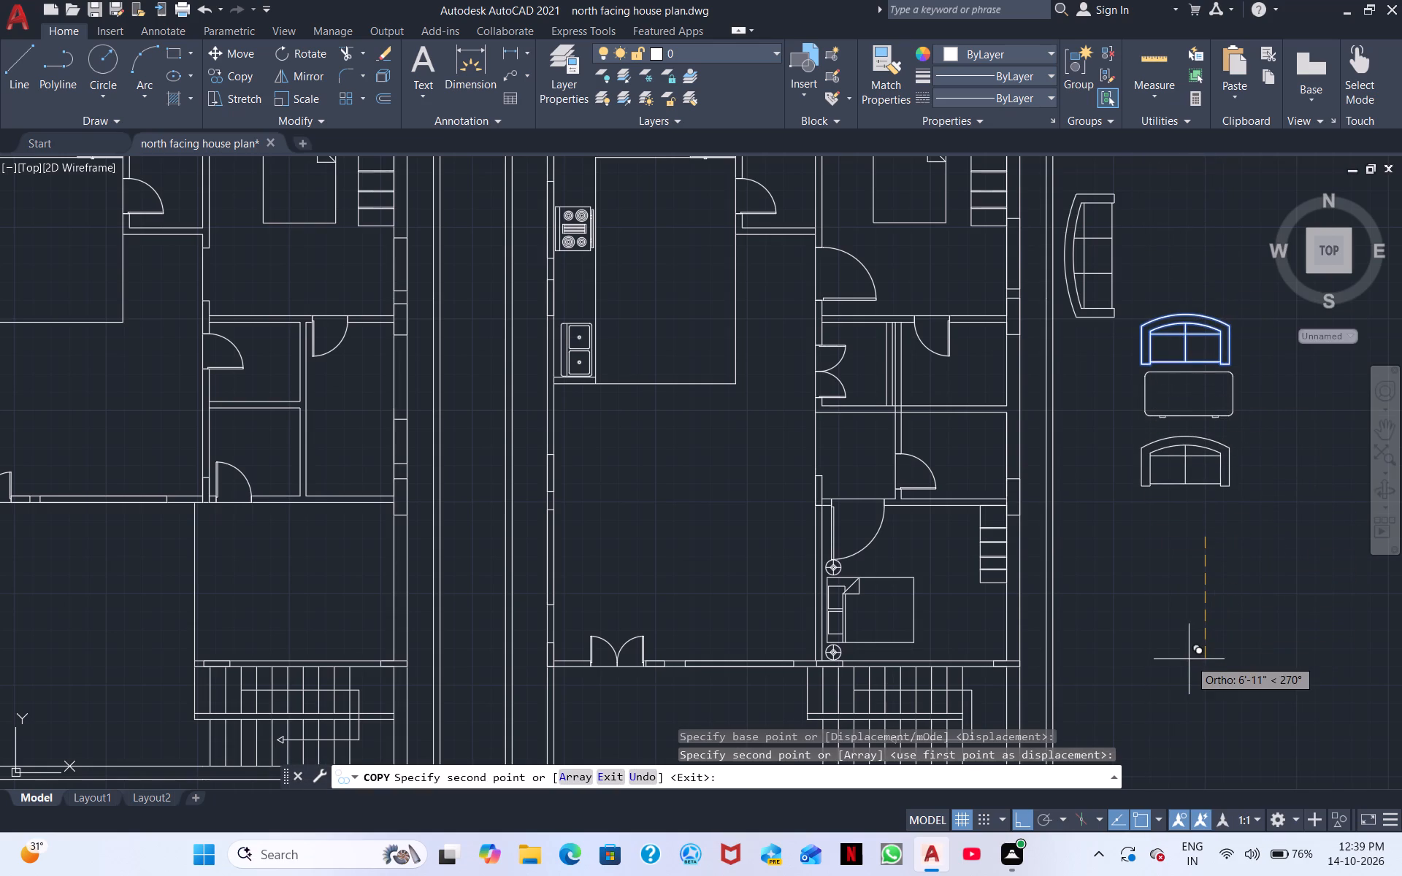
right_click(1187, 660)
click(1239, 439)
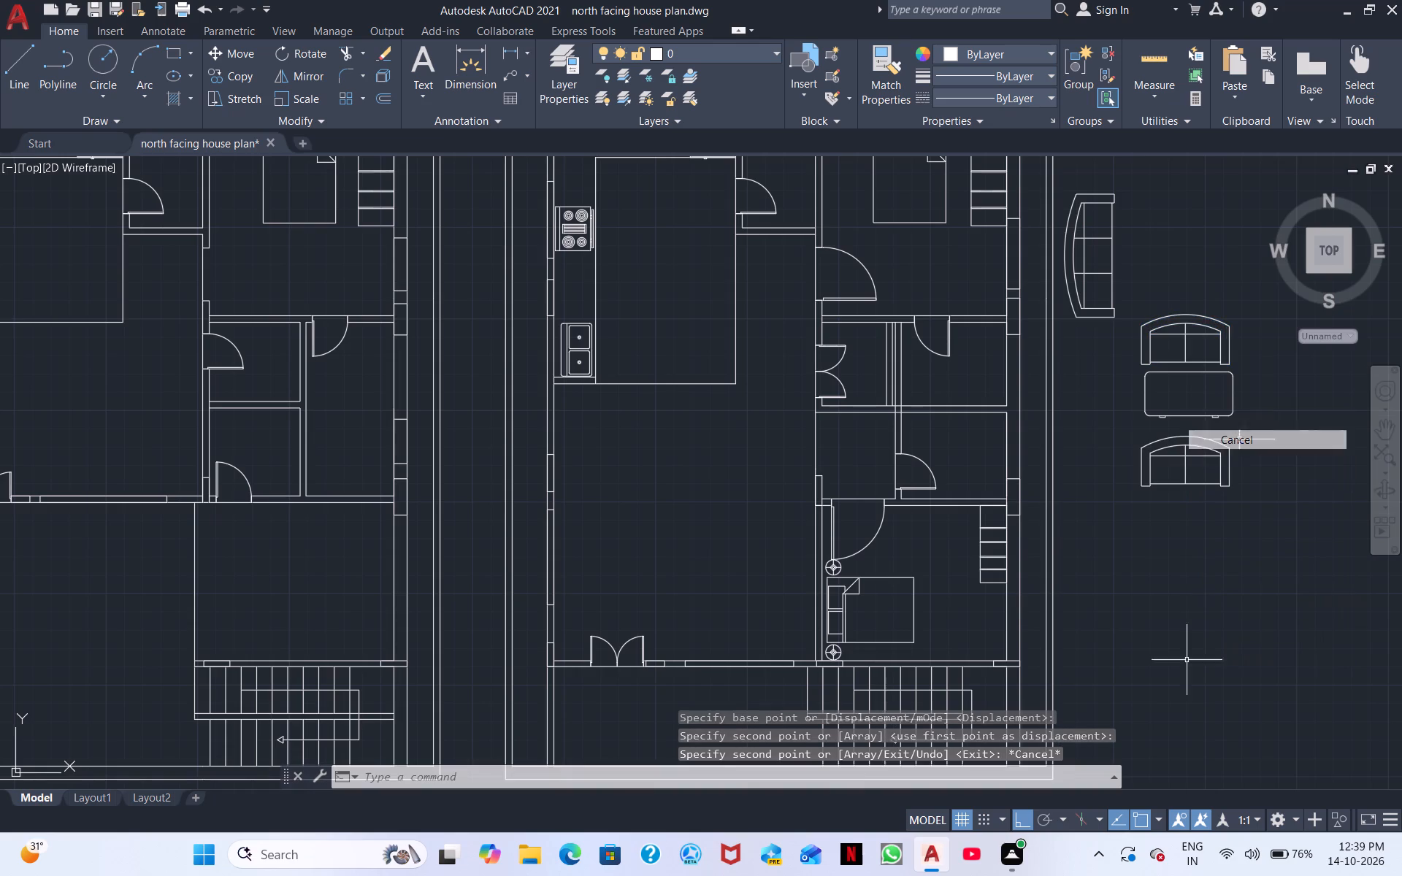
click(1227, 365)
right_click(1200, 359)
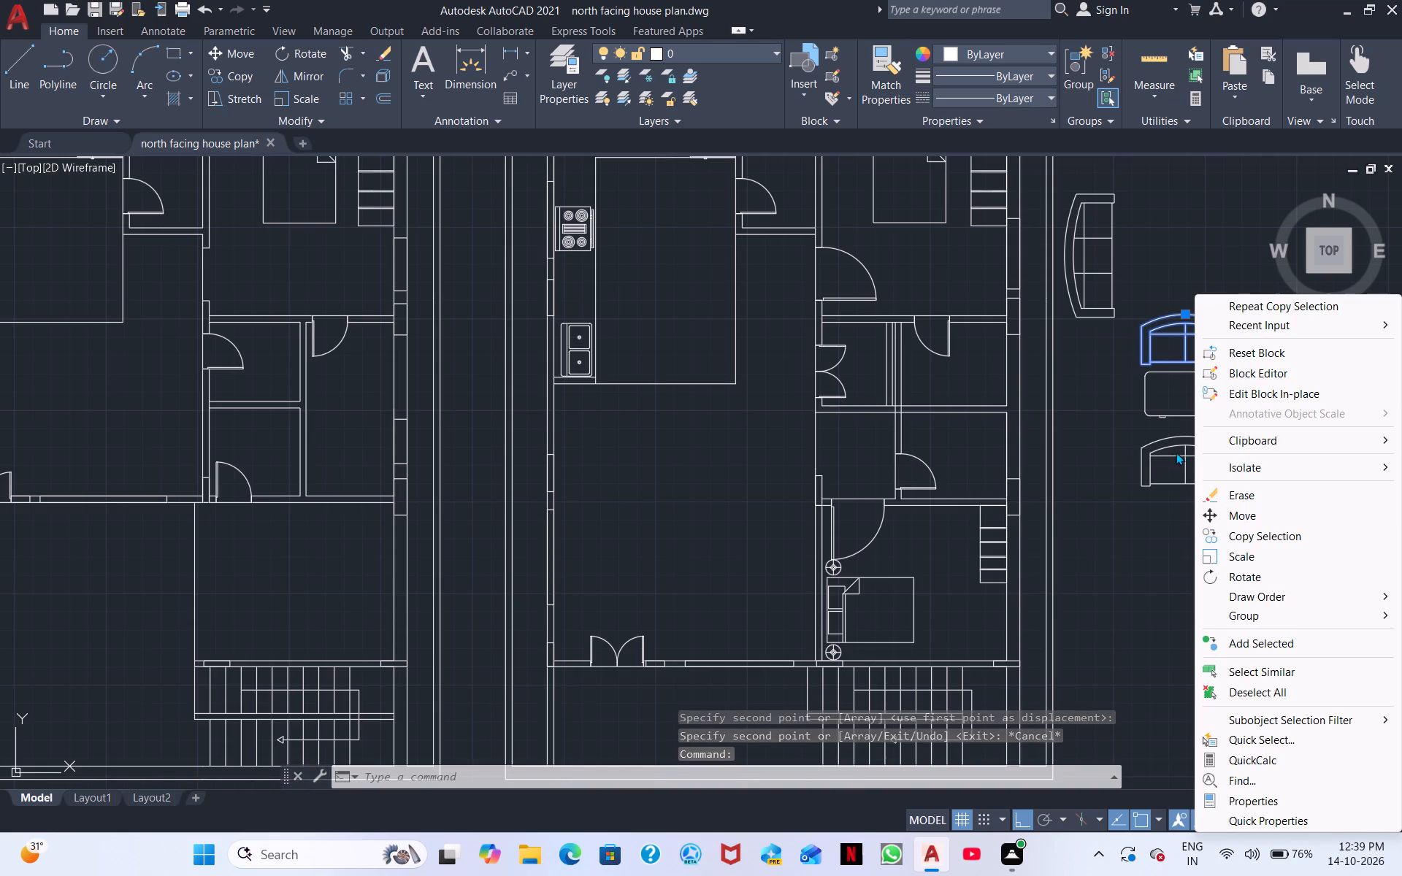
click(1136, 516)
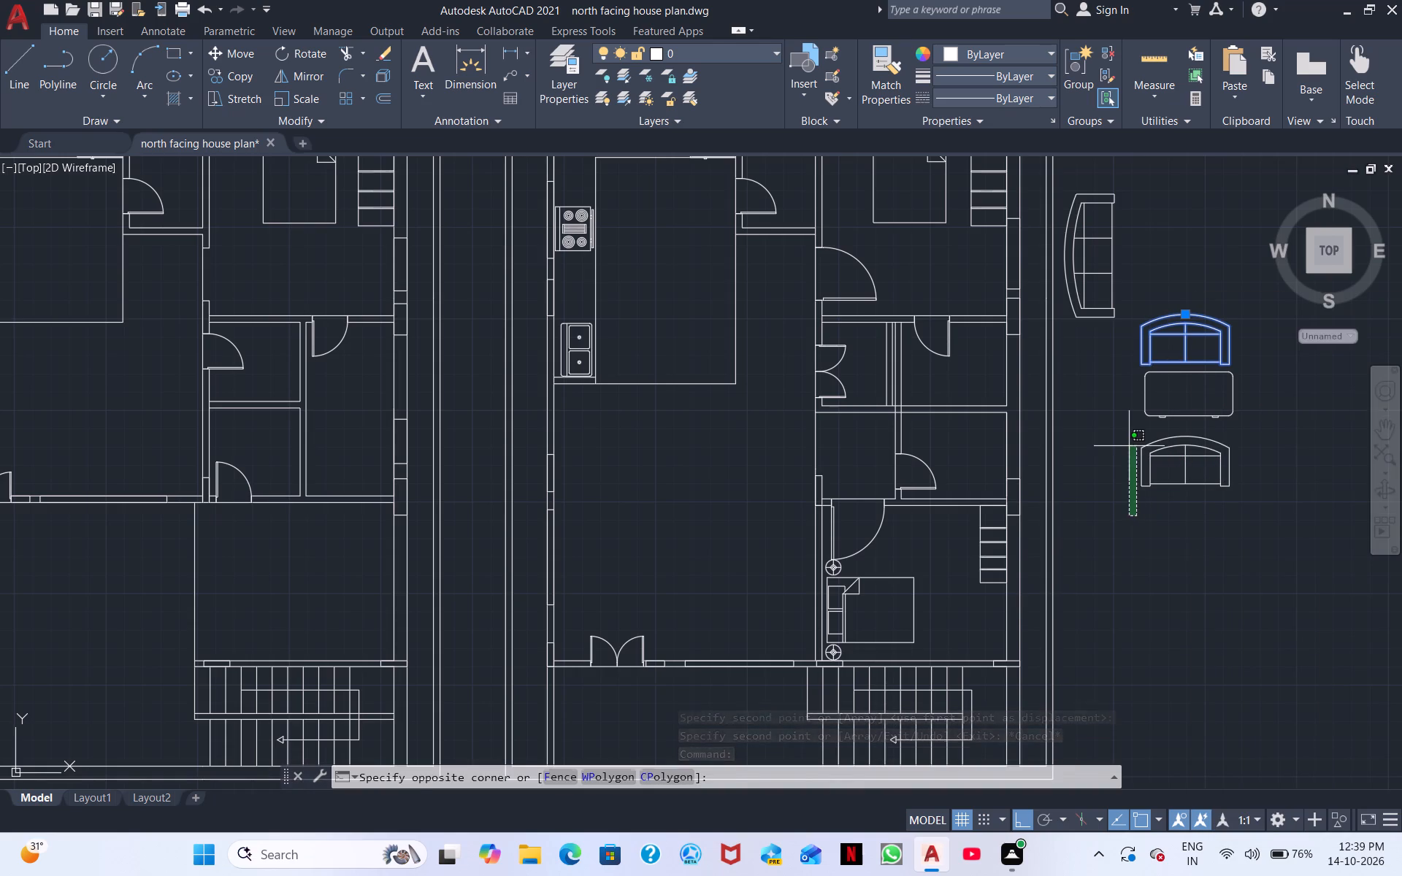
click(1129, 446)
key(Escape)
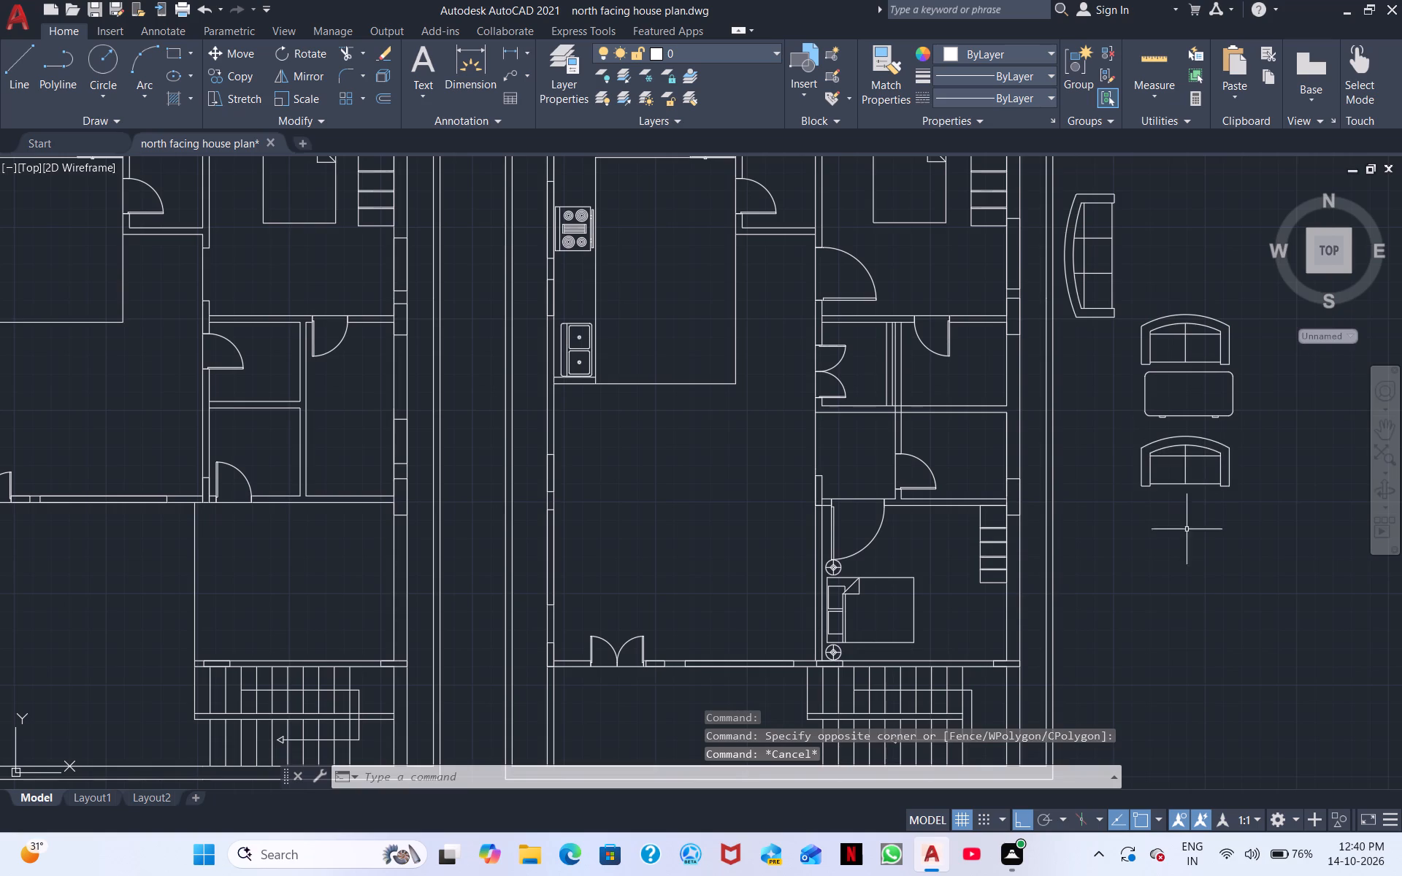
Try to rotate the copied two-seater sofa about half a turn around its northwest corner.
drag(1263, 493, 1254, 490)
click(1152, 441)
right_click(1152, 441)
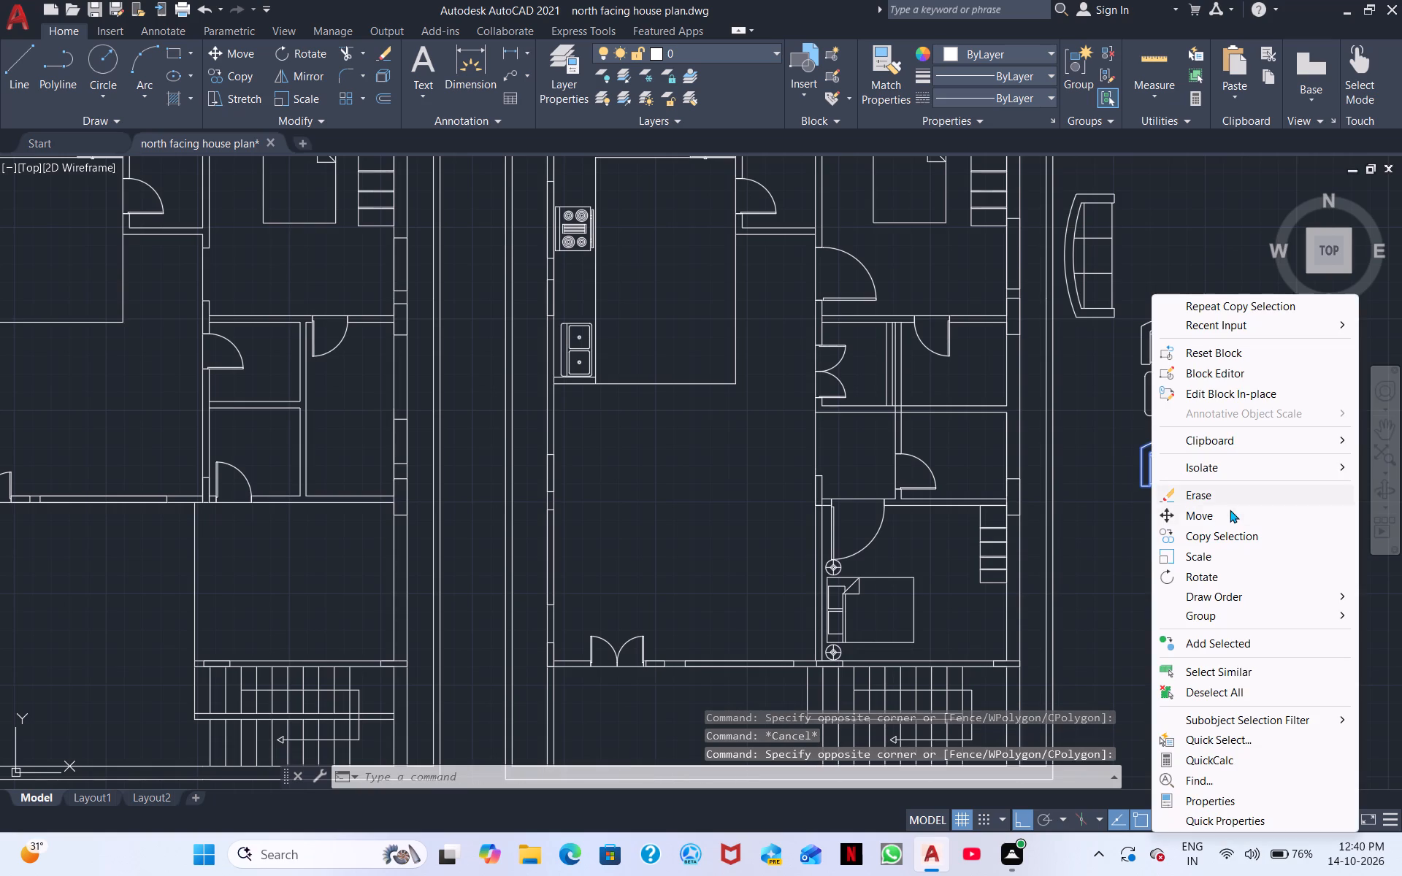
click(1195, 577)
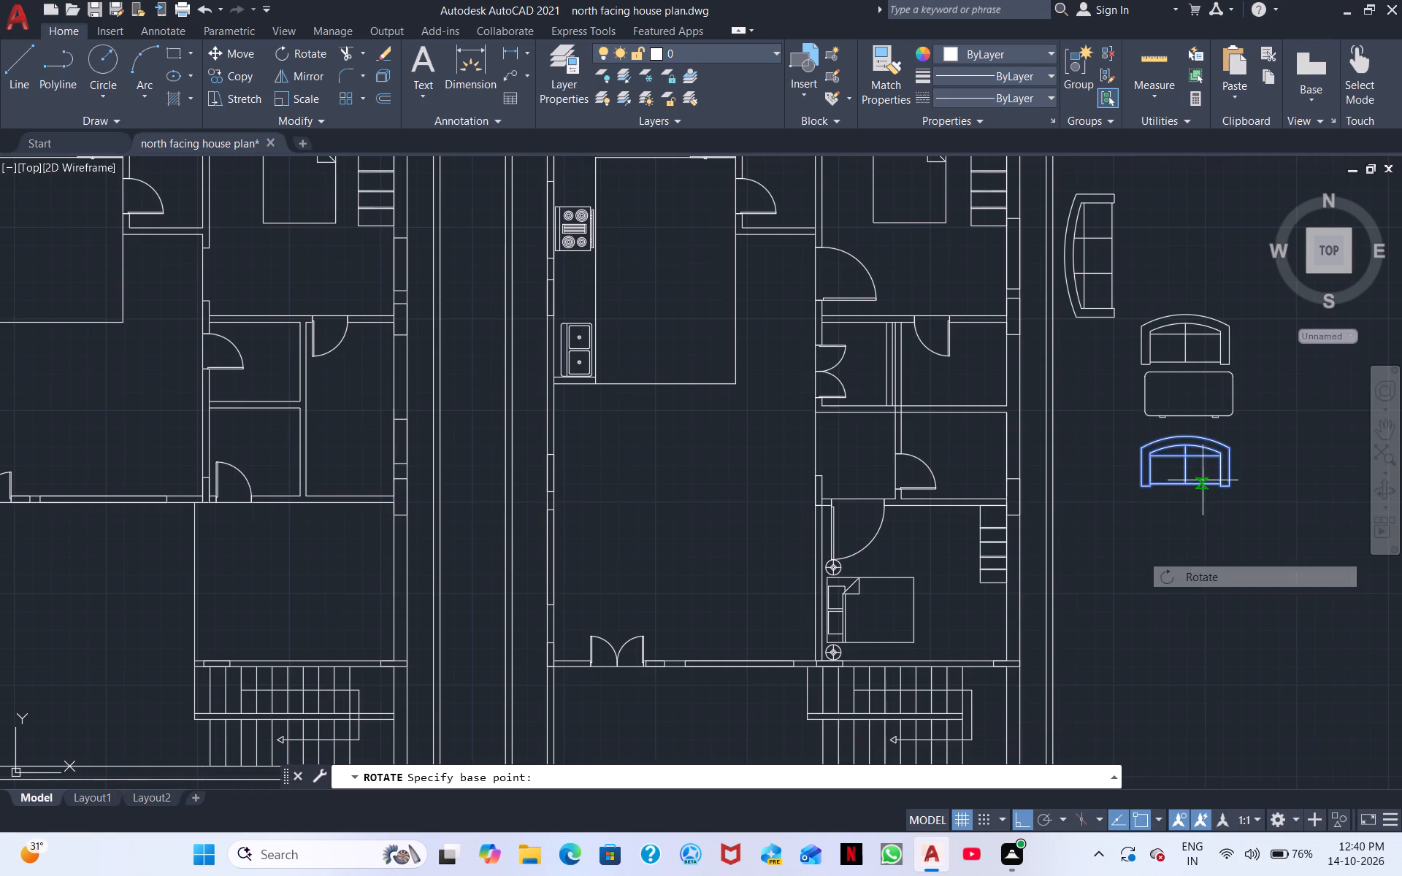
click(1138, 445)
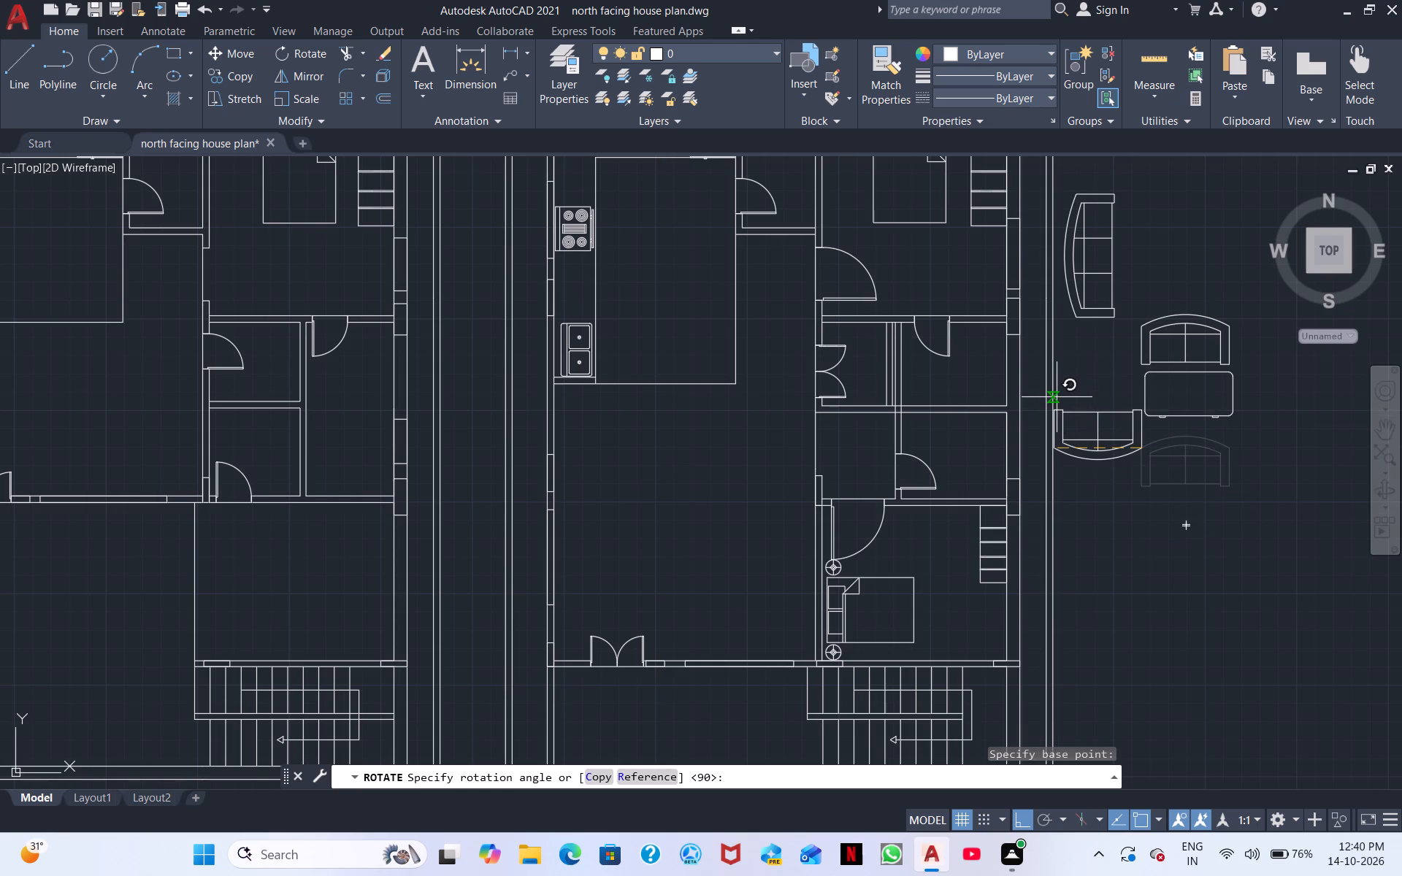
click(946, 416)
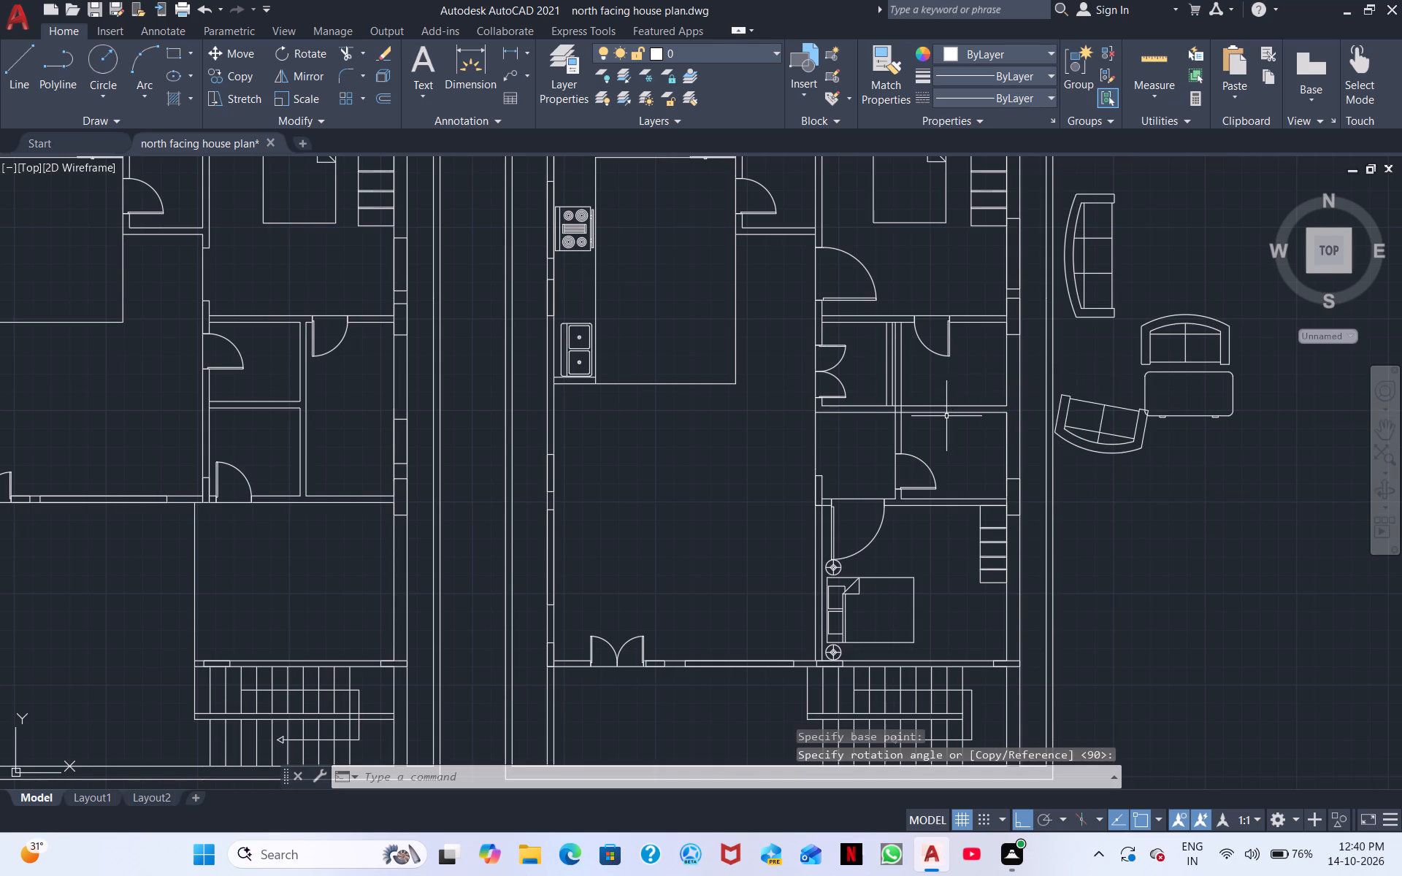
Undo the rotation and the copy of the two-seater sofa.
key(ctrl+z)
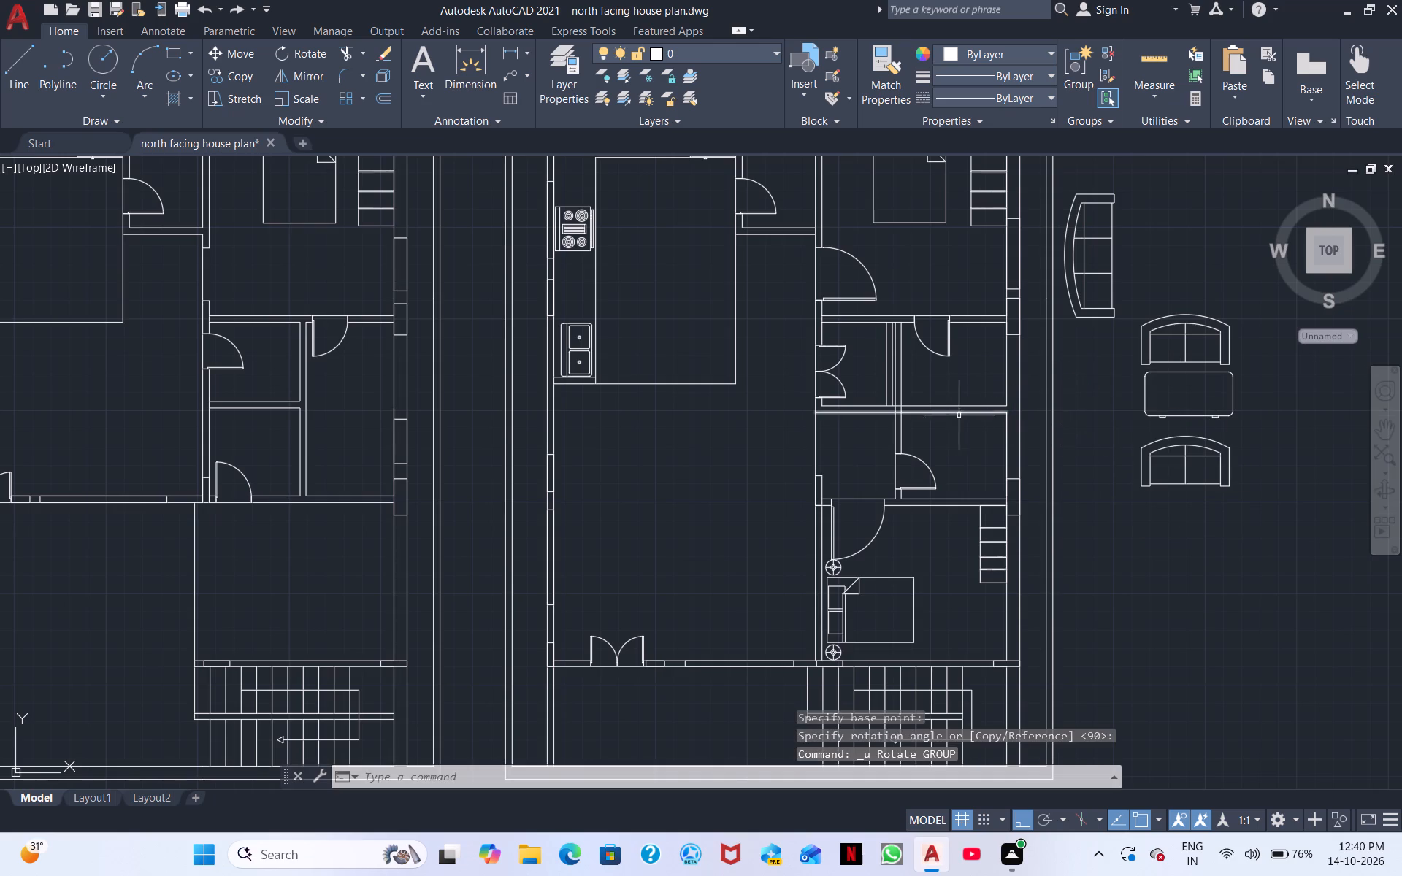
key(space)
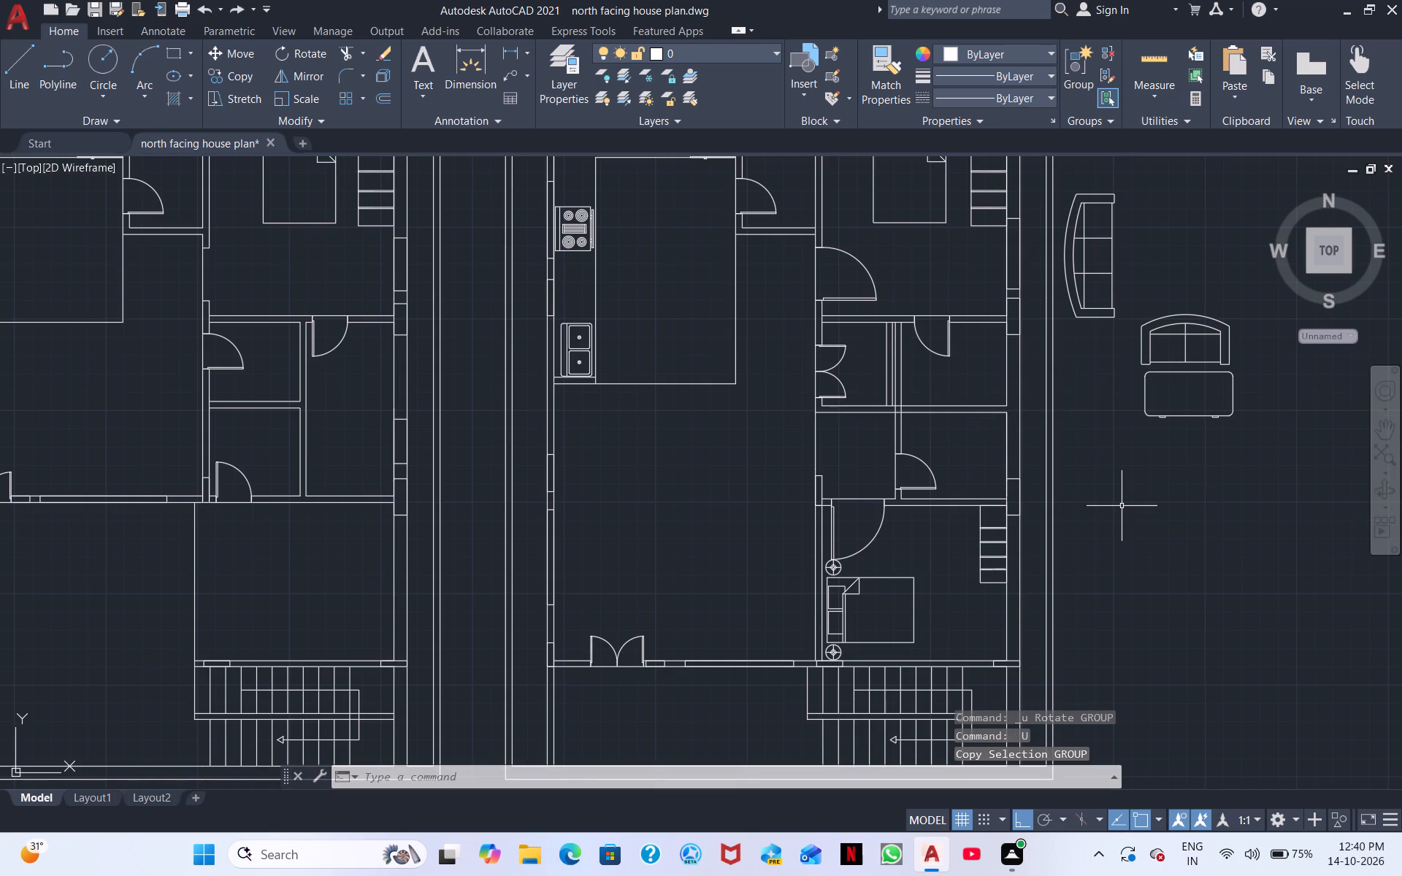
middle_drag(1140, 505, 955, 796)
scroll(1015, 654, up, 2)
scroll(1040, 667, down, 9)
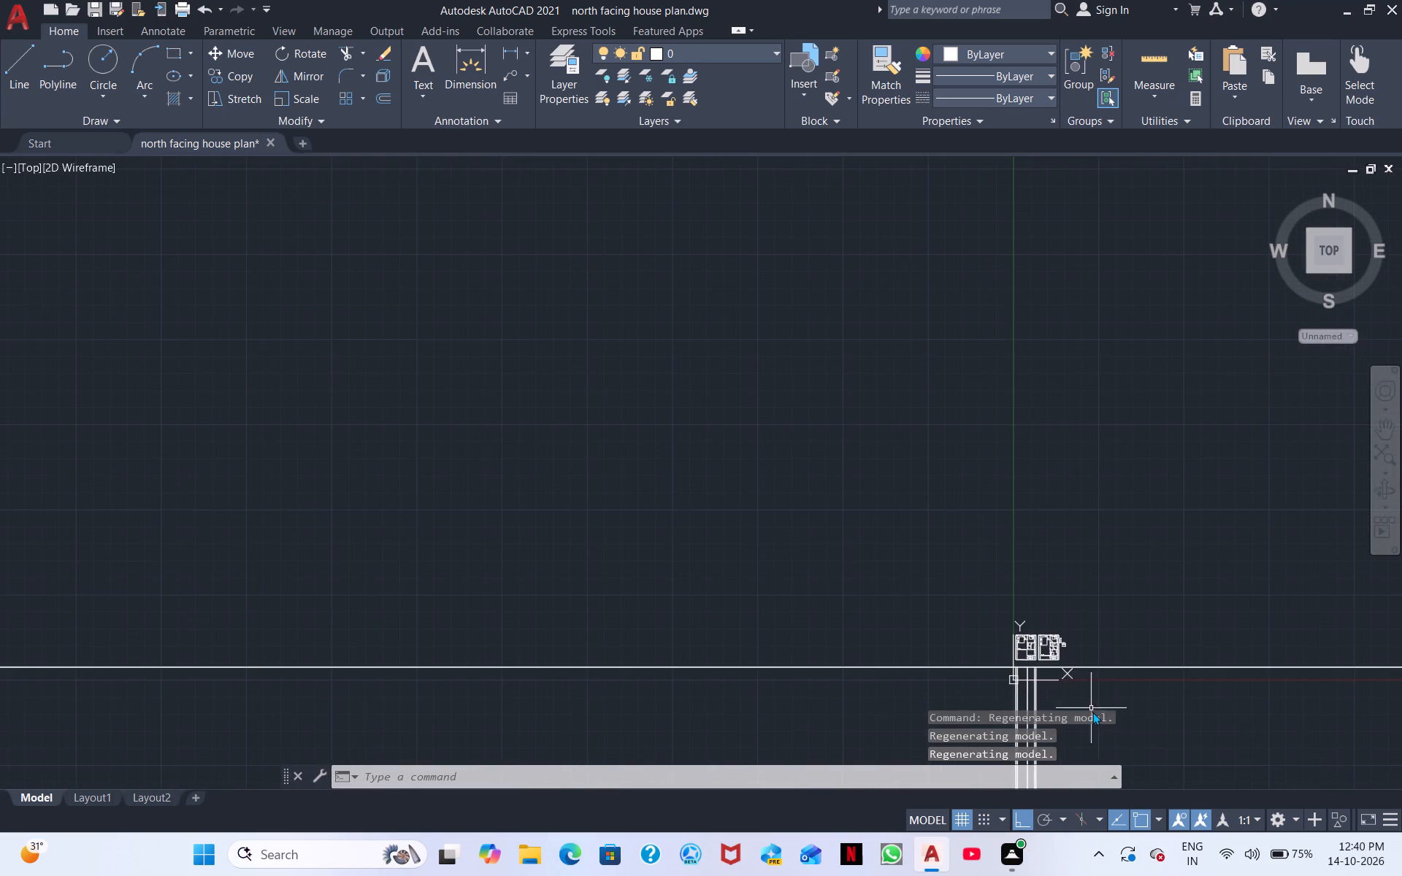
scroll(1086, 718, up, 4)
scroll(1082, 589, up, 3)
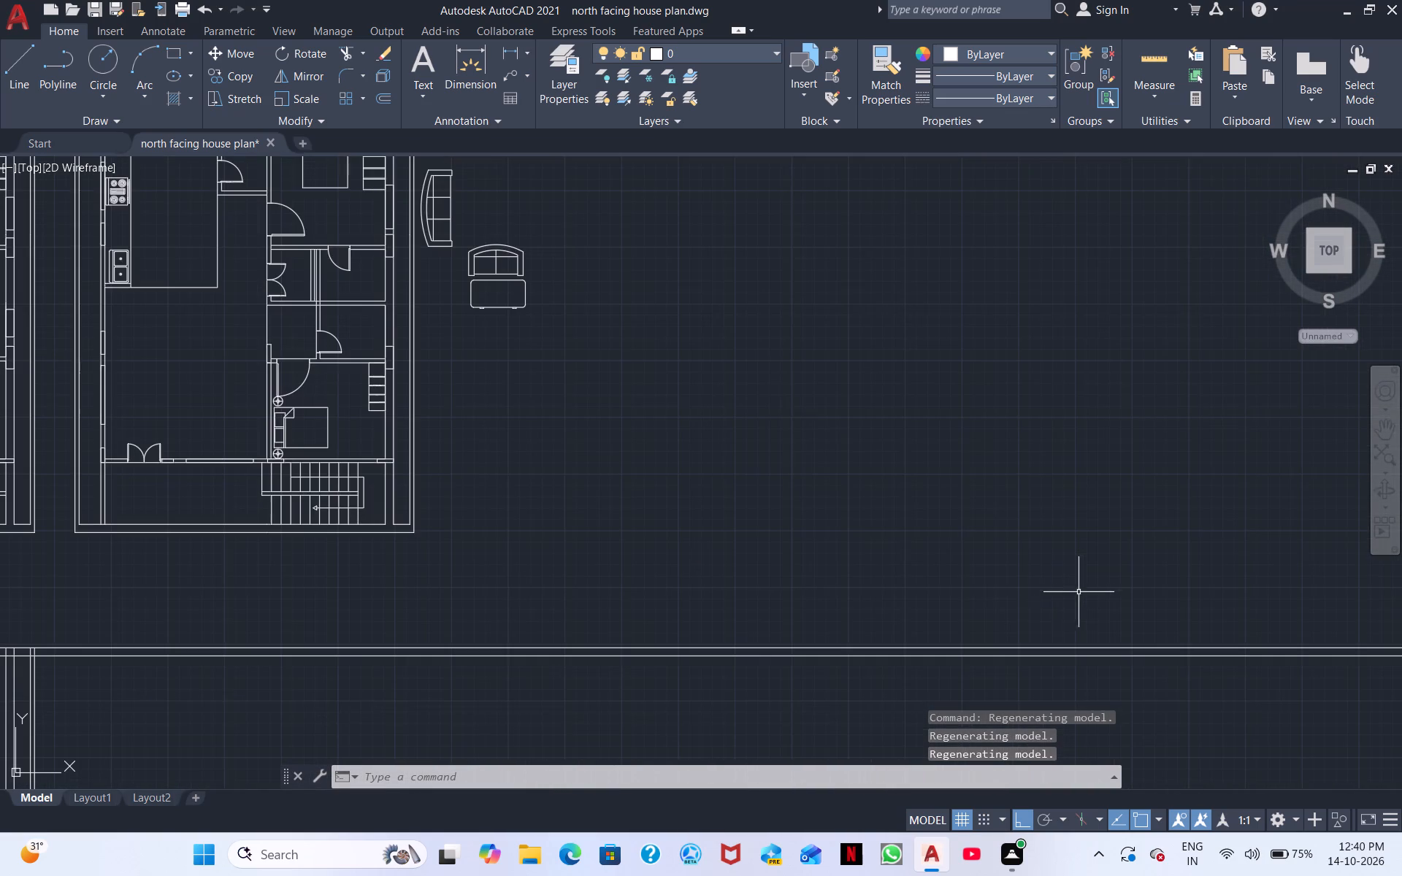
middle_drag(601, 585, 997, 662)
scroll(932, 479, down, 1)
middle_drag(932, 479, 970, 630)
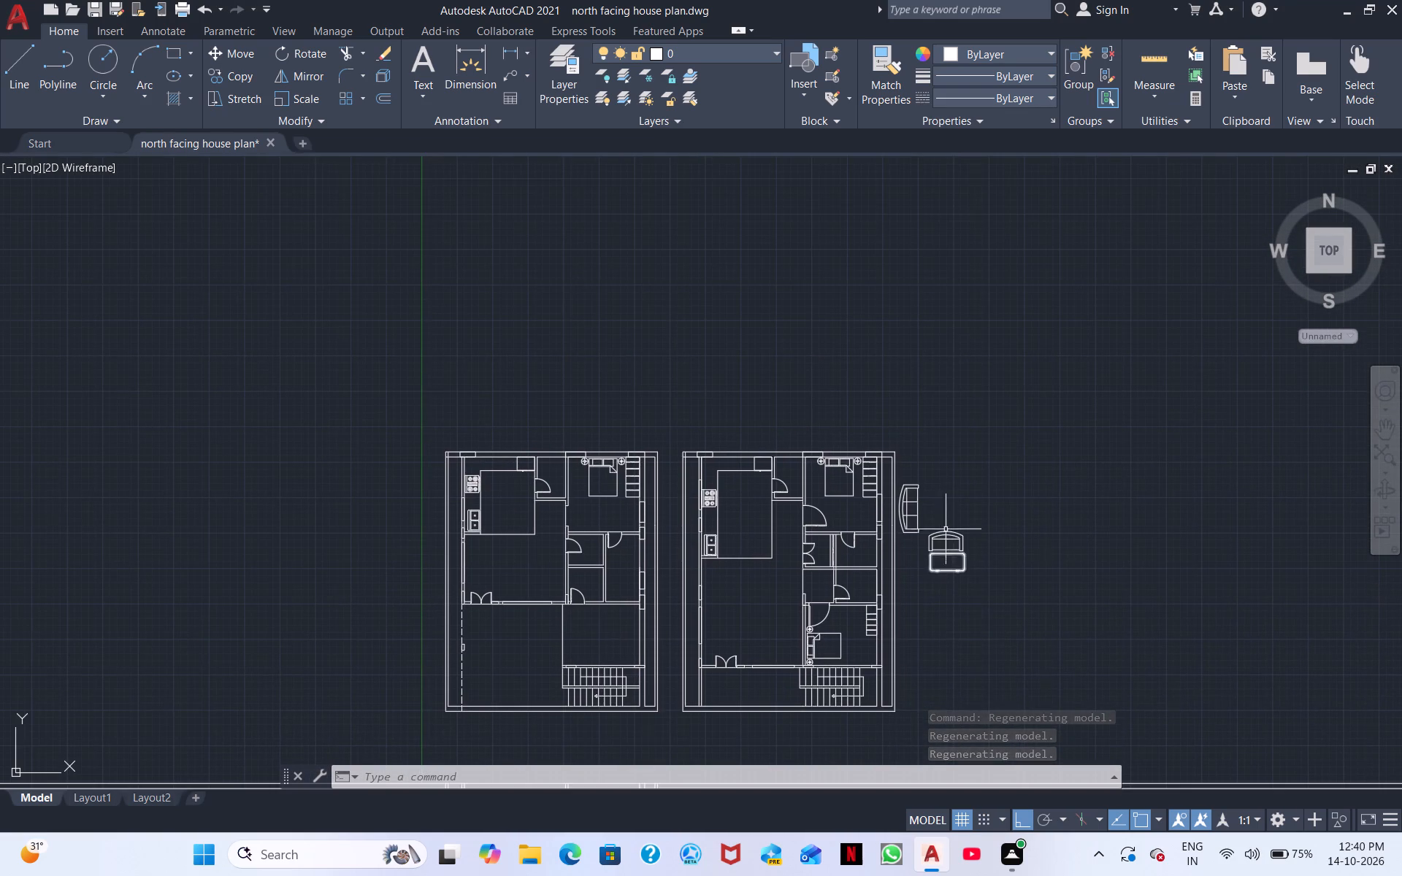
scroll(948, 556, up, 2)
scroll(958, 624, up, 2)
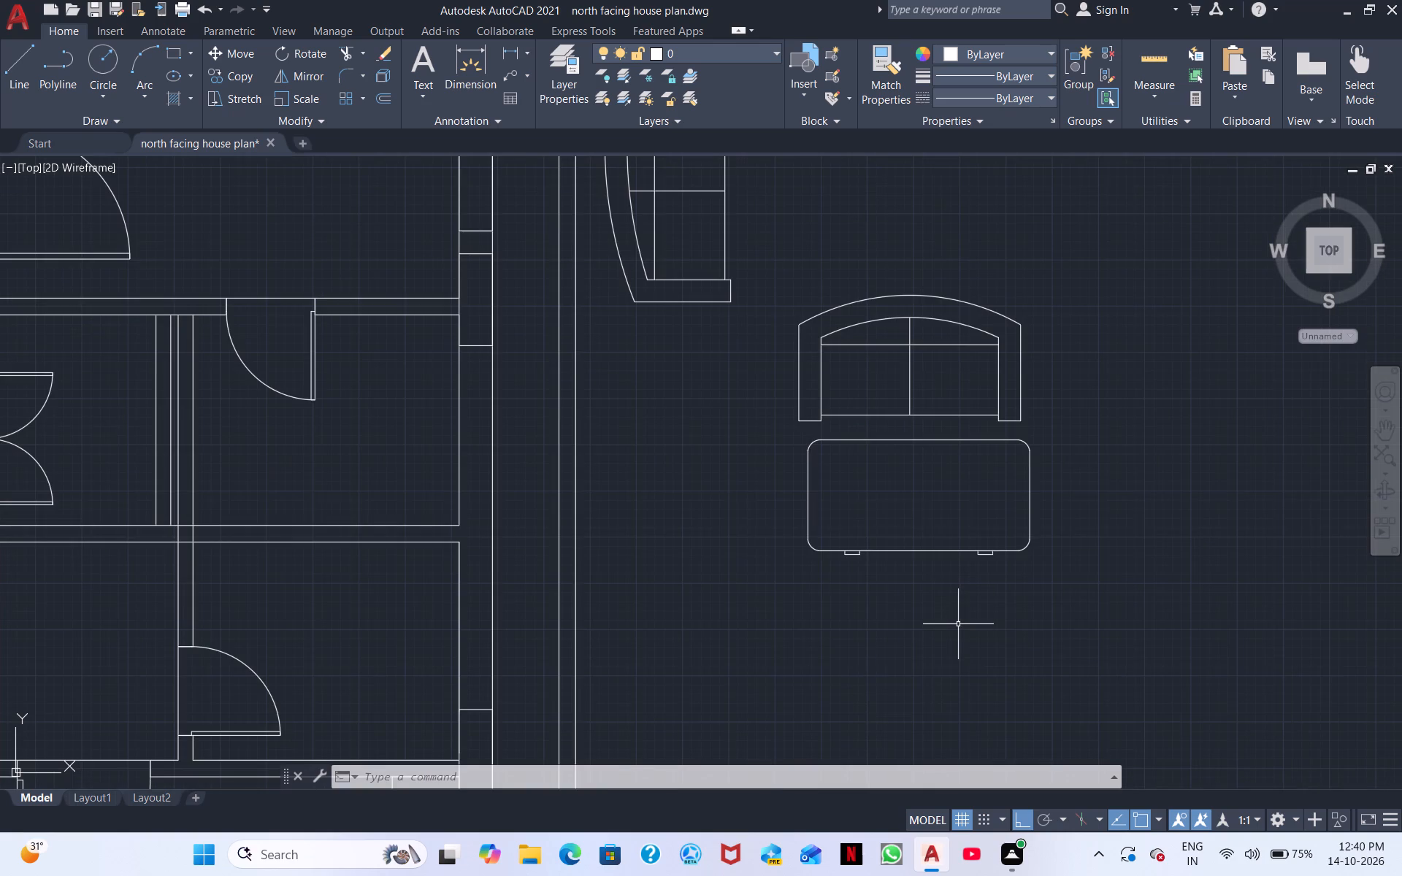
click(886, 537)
Move the table straight east, clear of the two-seater sofa outside the east plan.
click(900, 566)
drag(915, 565, 895, 544)
click(828, 507)
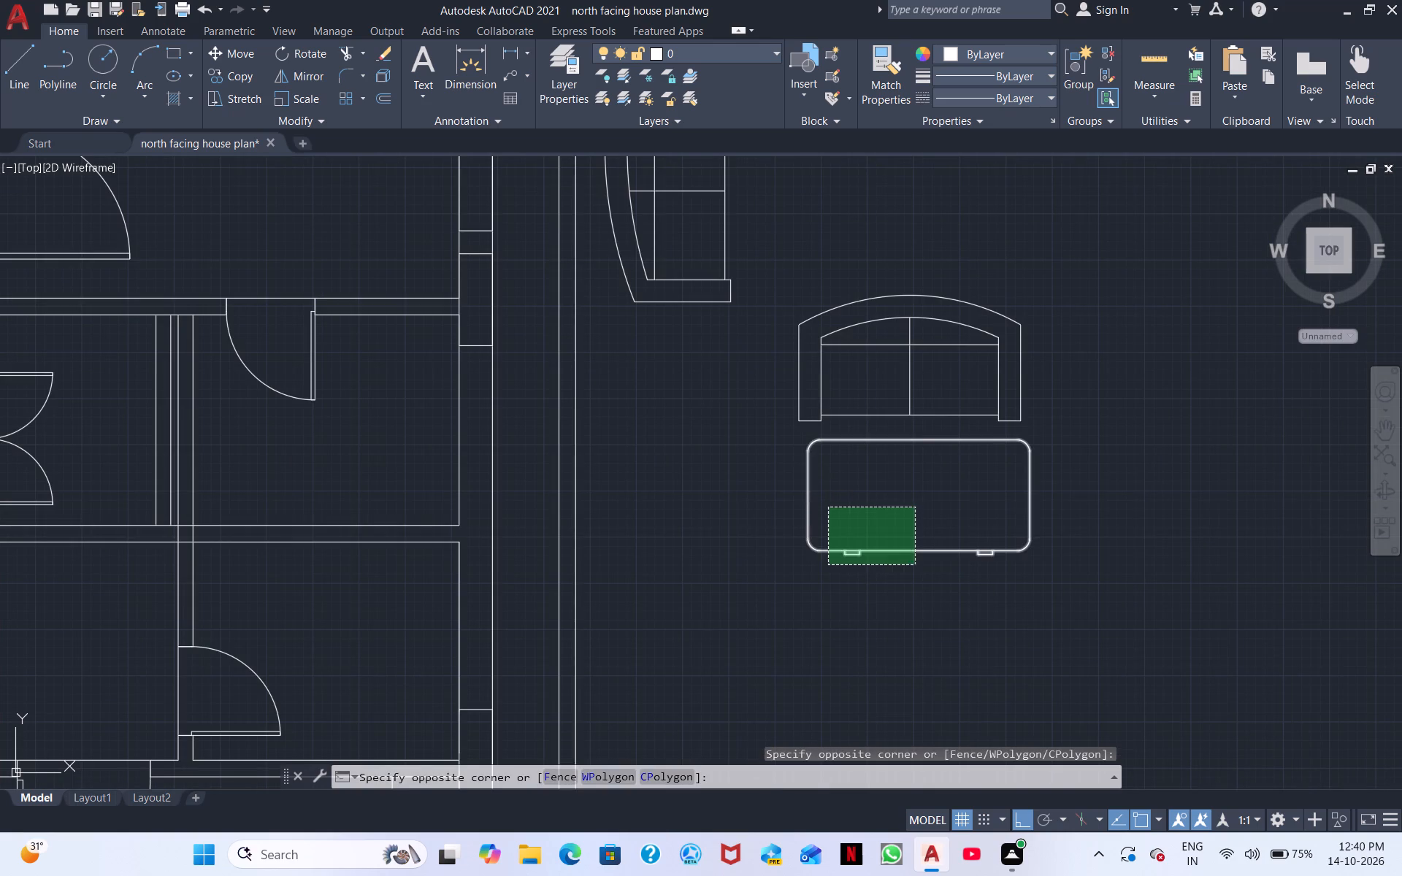
right_click(828, 507)
click(889, 514)
drag(893, 513, 919, 522)
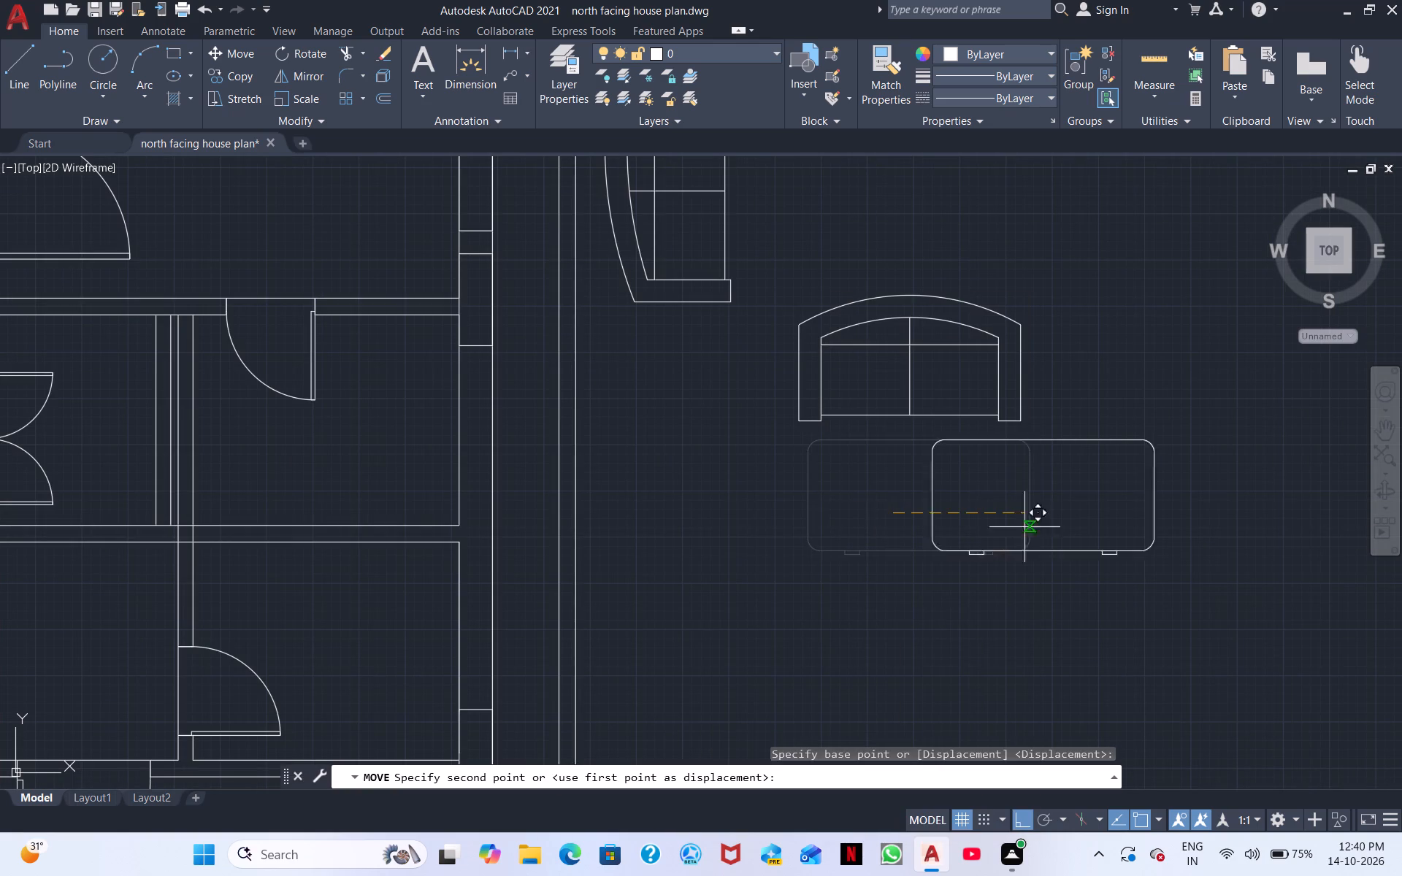
click(1211, 525)
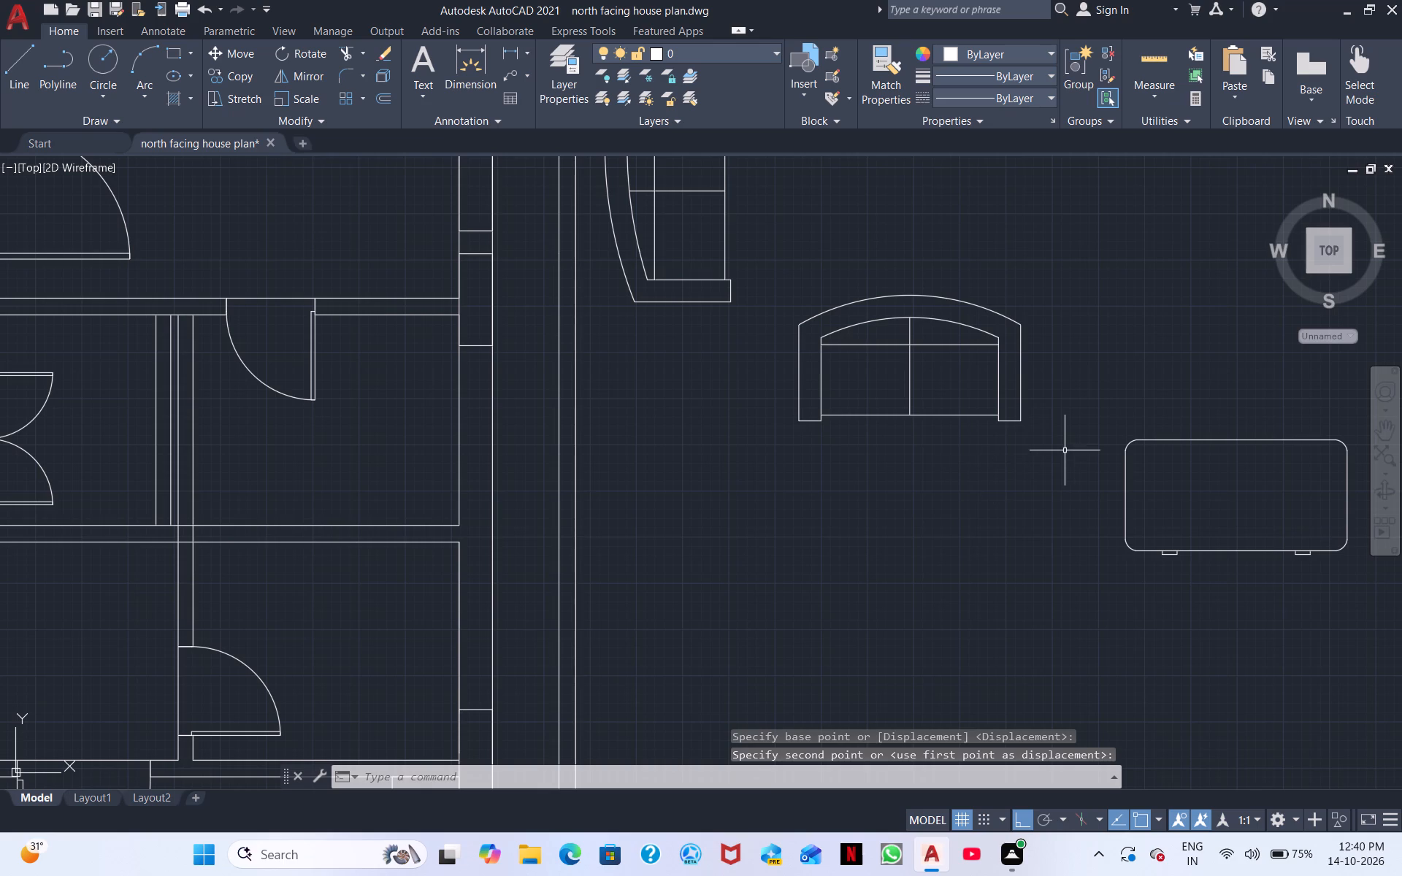
Copy the two-seater sofa straight south, into the space cleared below it.
click(1065, 450)
click(764, 318)
right_click(764, 318)
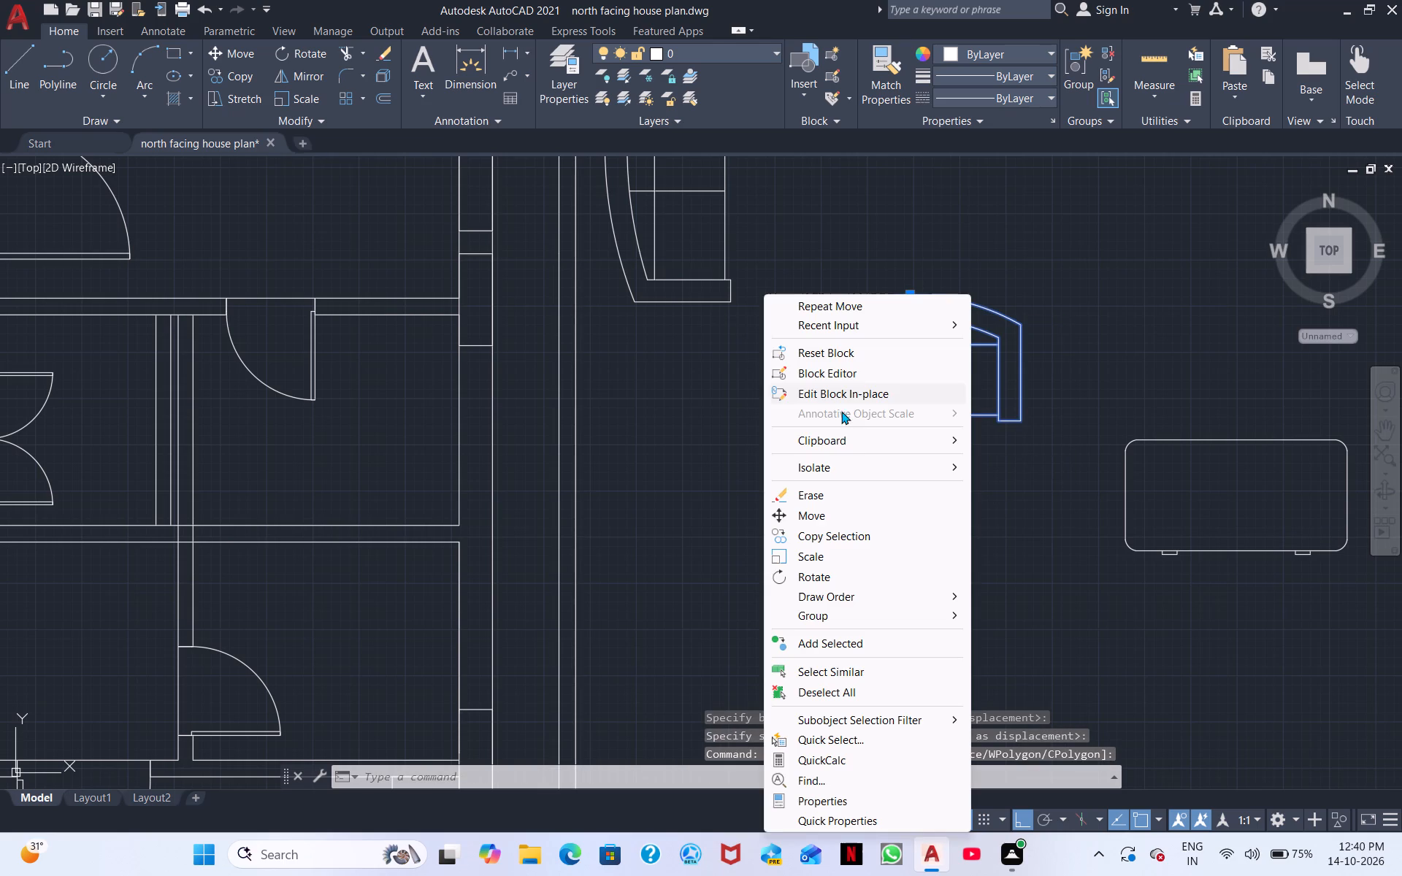
click(827, 531)
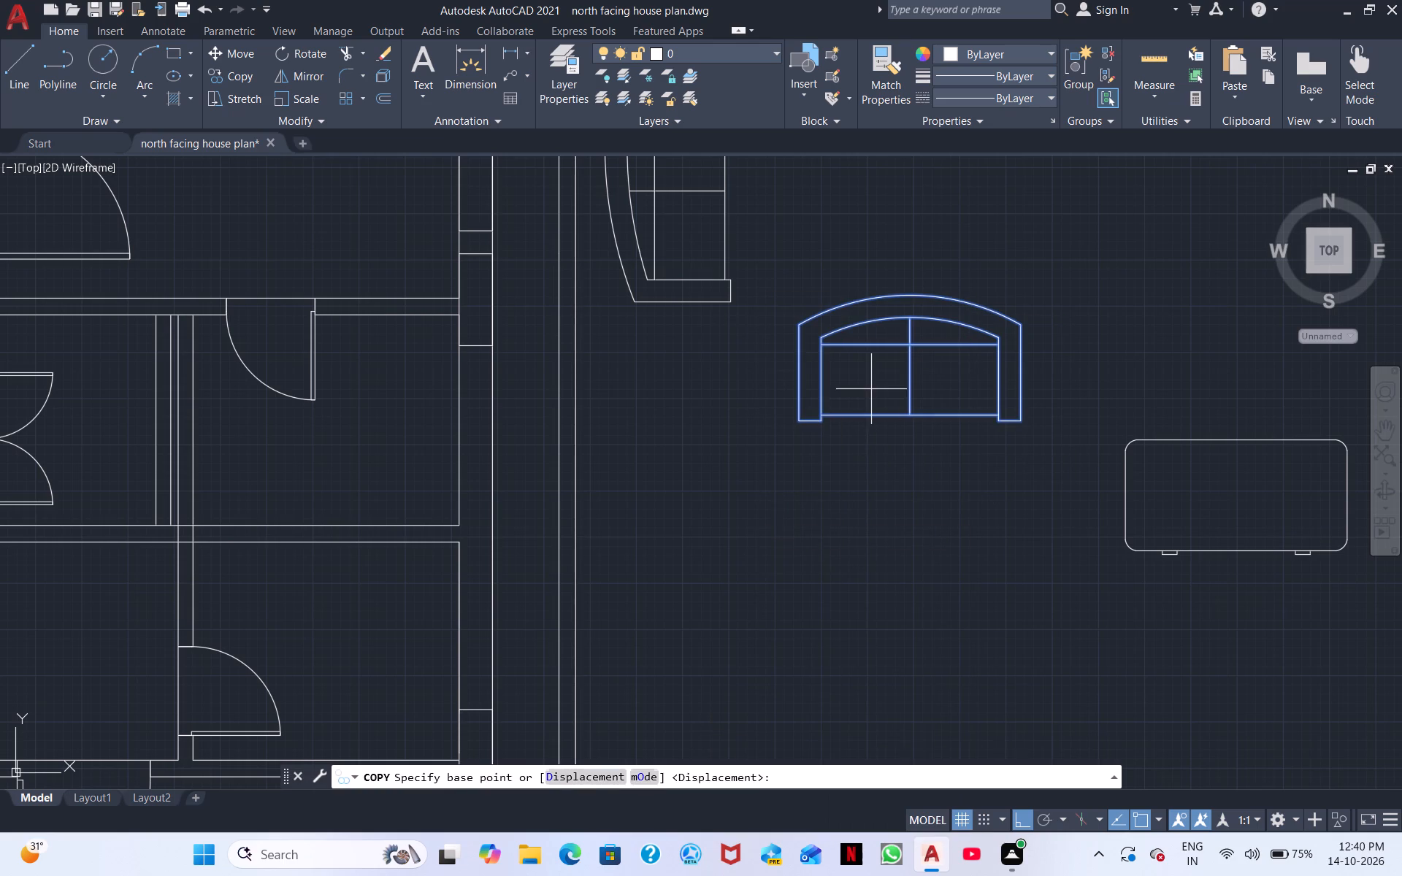
click(871, 389)
click(858, 637)
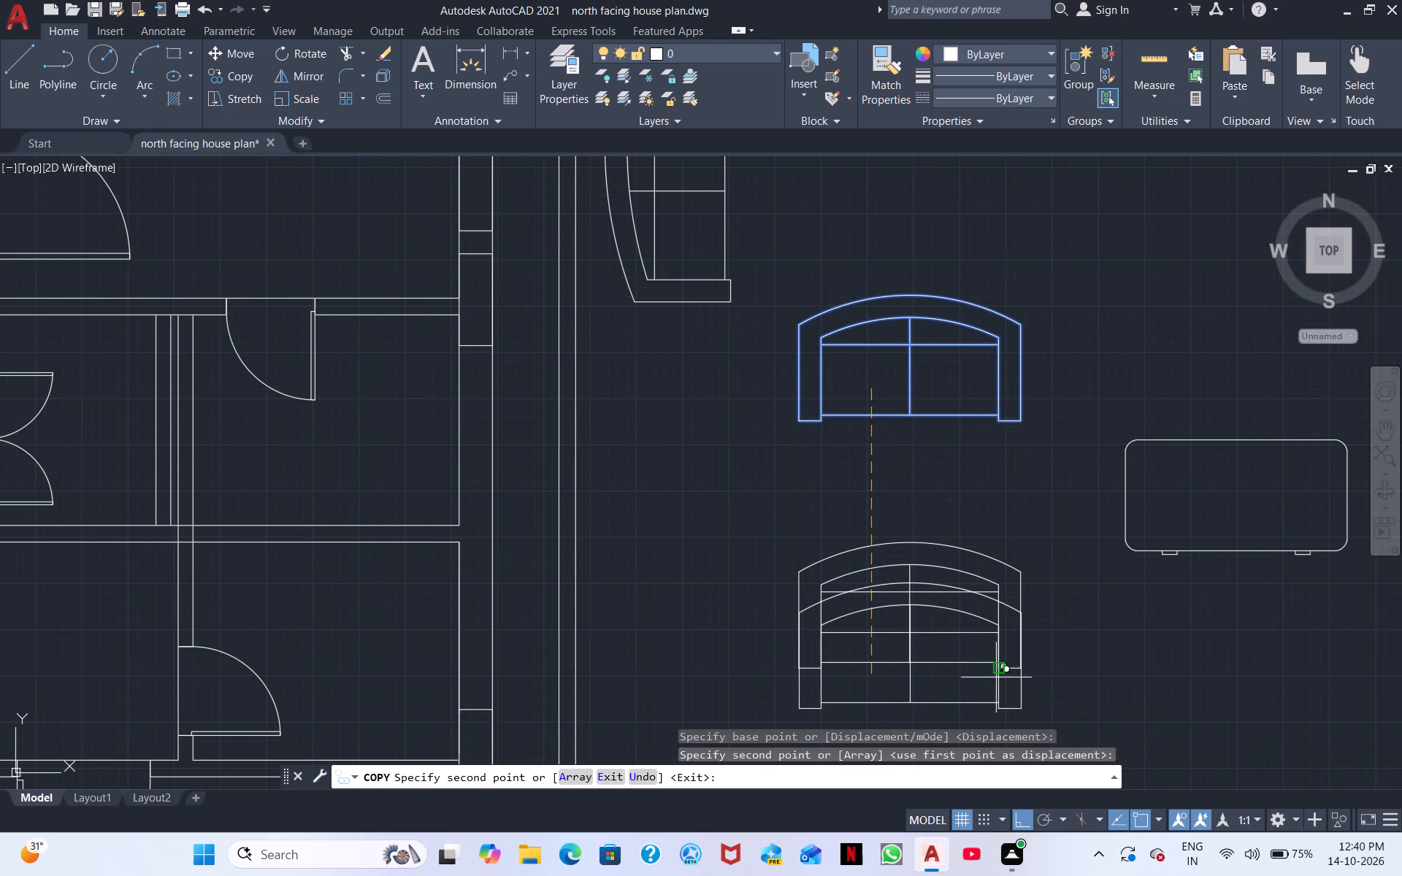
key(Escape)
Rotate the copied two-seater sofa 180° about its northeast corner, so its back faces south.
drag(989, 687, 874, 656)
click(721, 556)
right_click(721, 556)
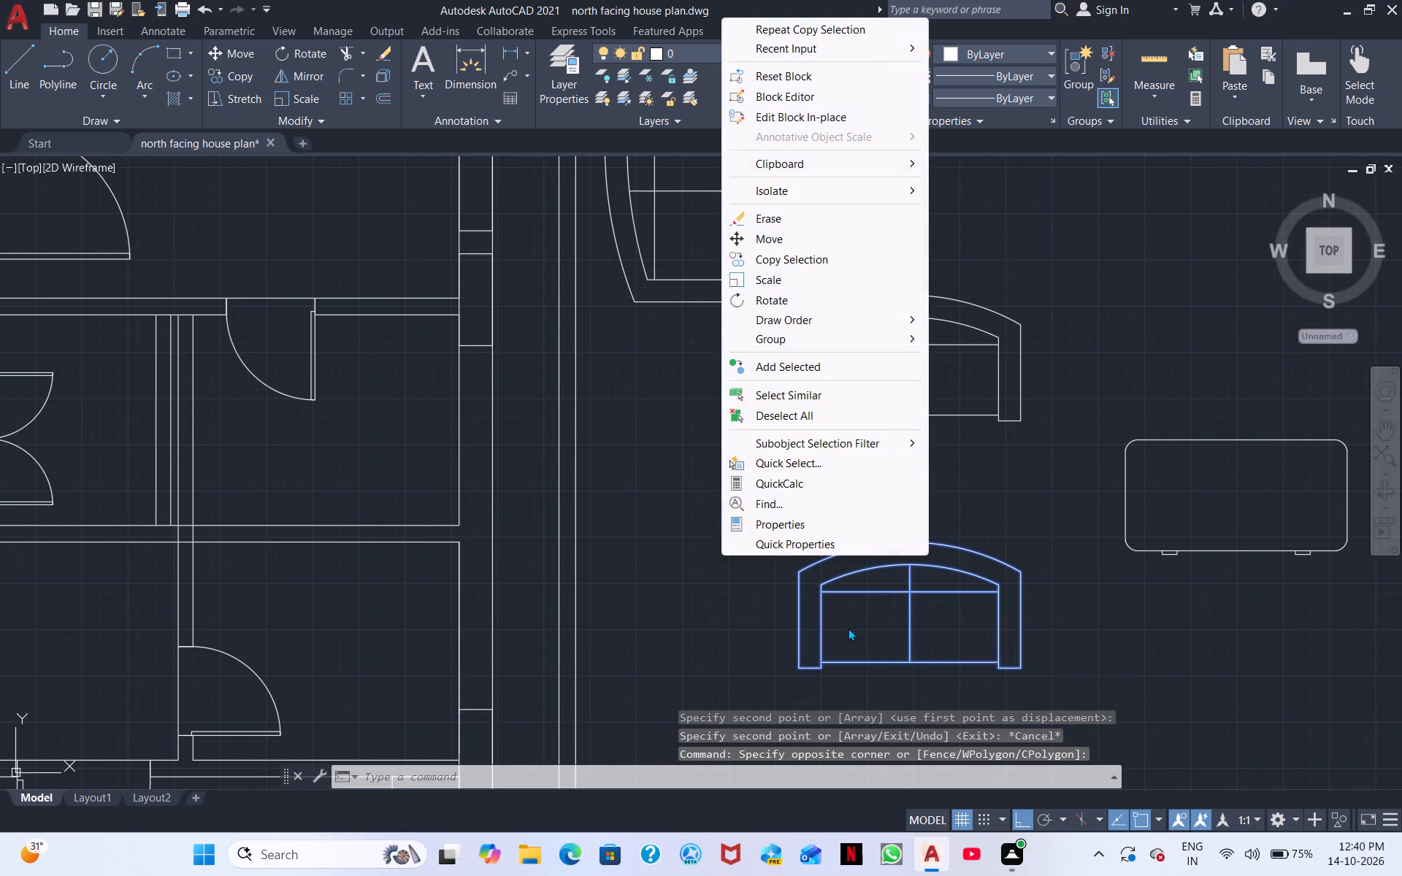
click(792, 301)
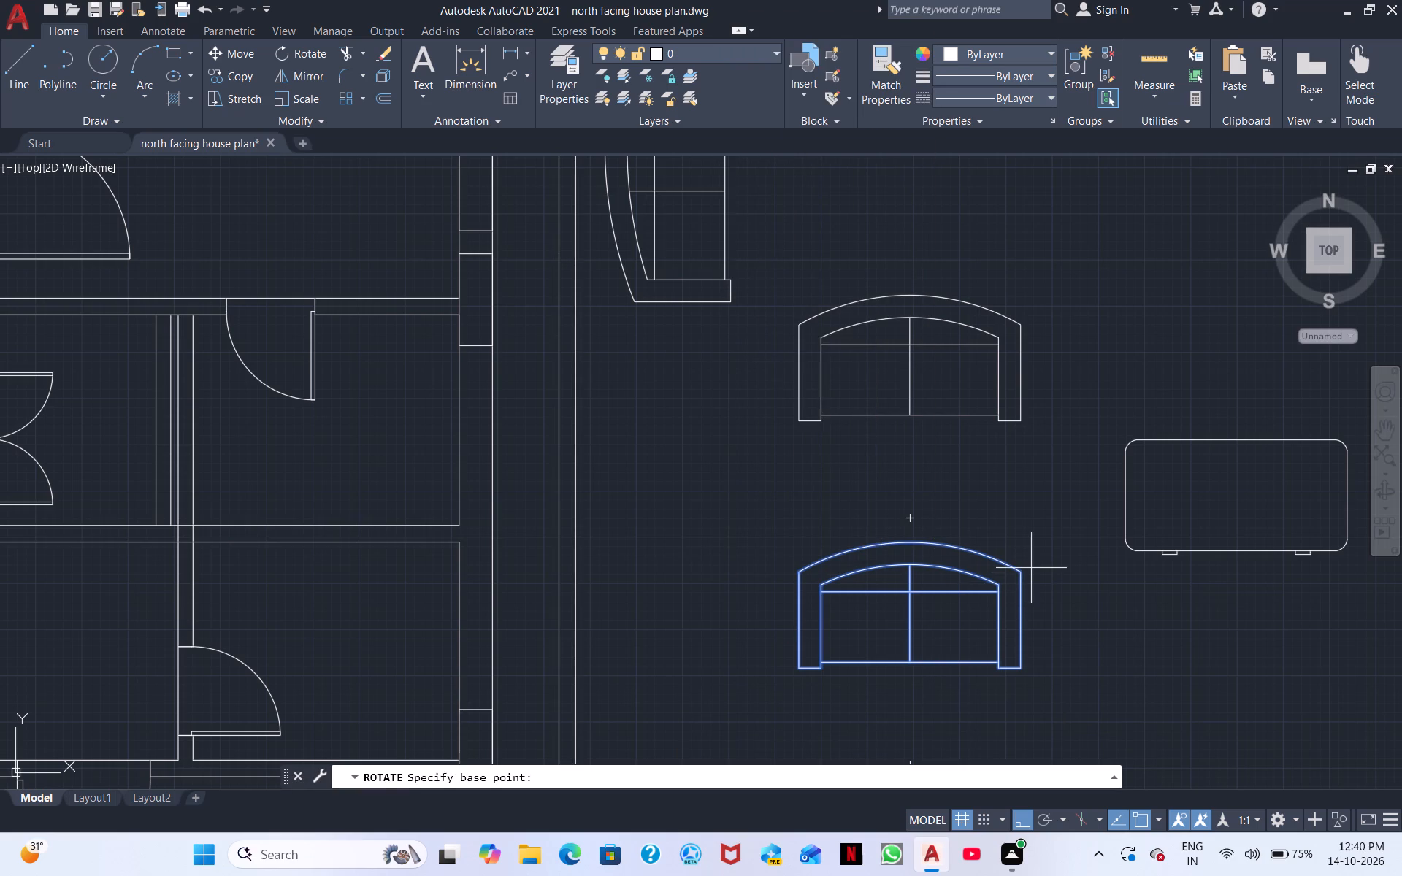
click(1019, 577)
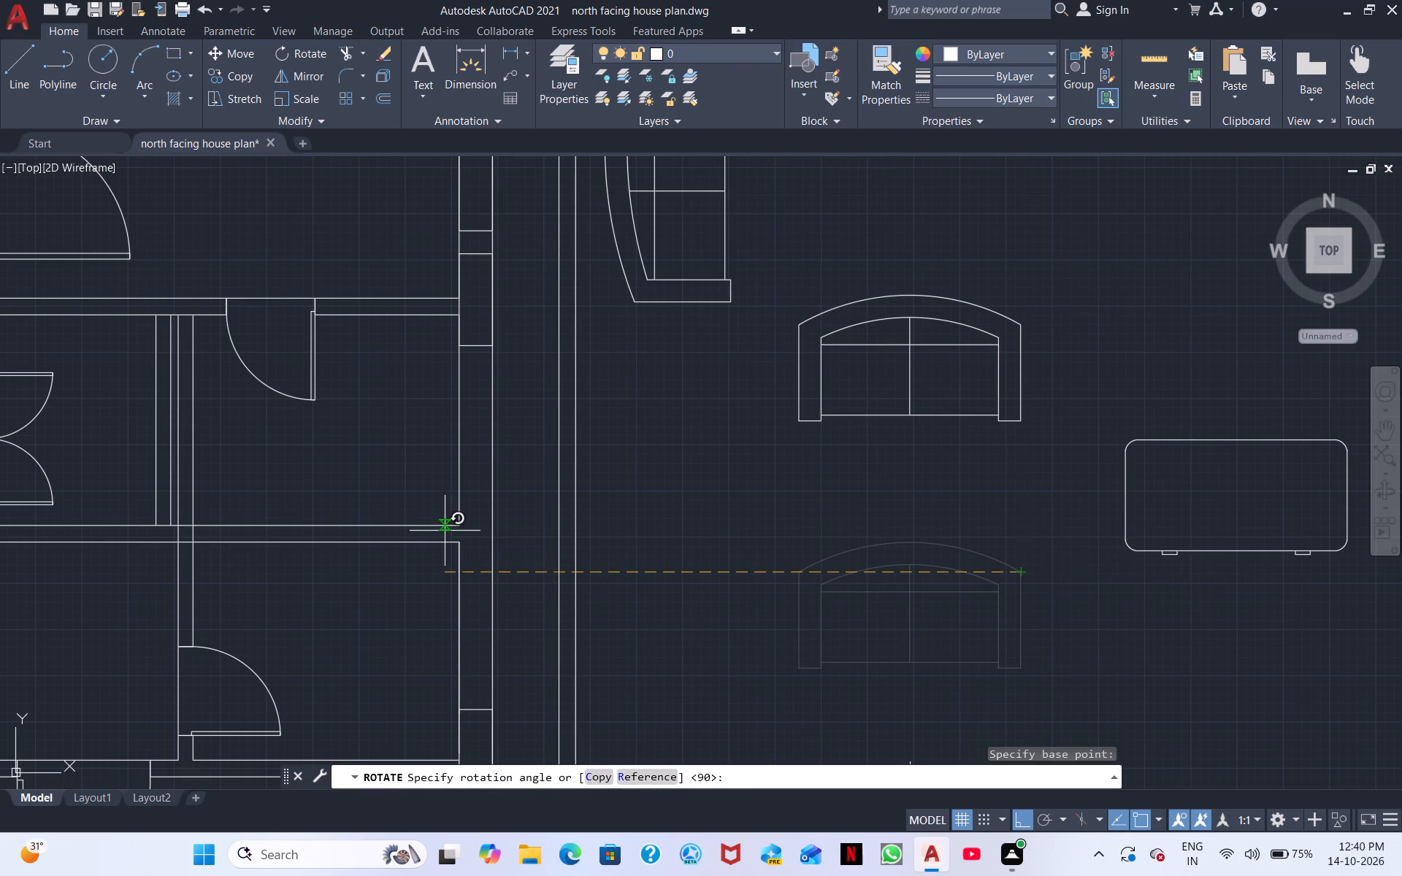
click(299, 552)
Move the rotated two-seater sofa about 4'-10 1/2" straight west, so it faces the original two-seater sofa.
drag(1081, 642, 1065, 621)
click(934, 513)
right_drag(933, 513, 923, 523)
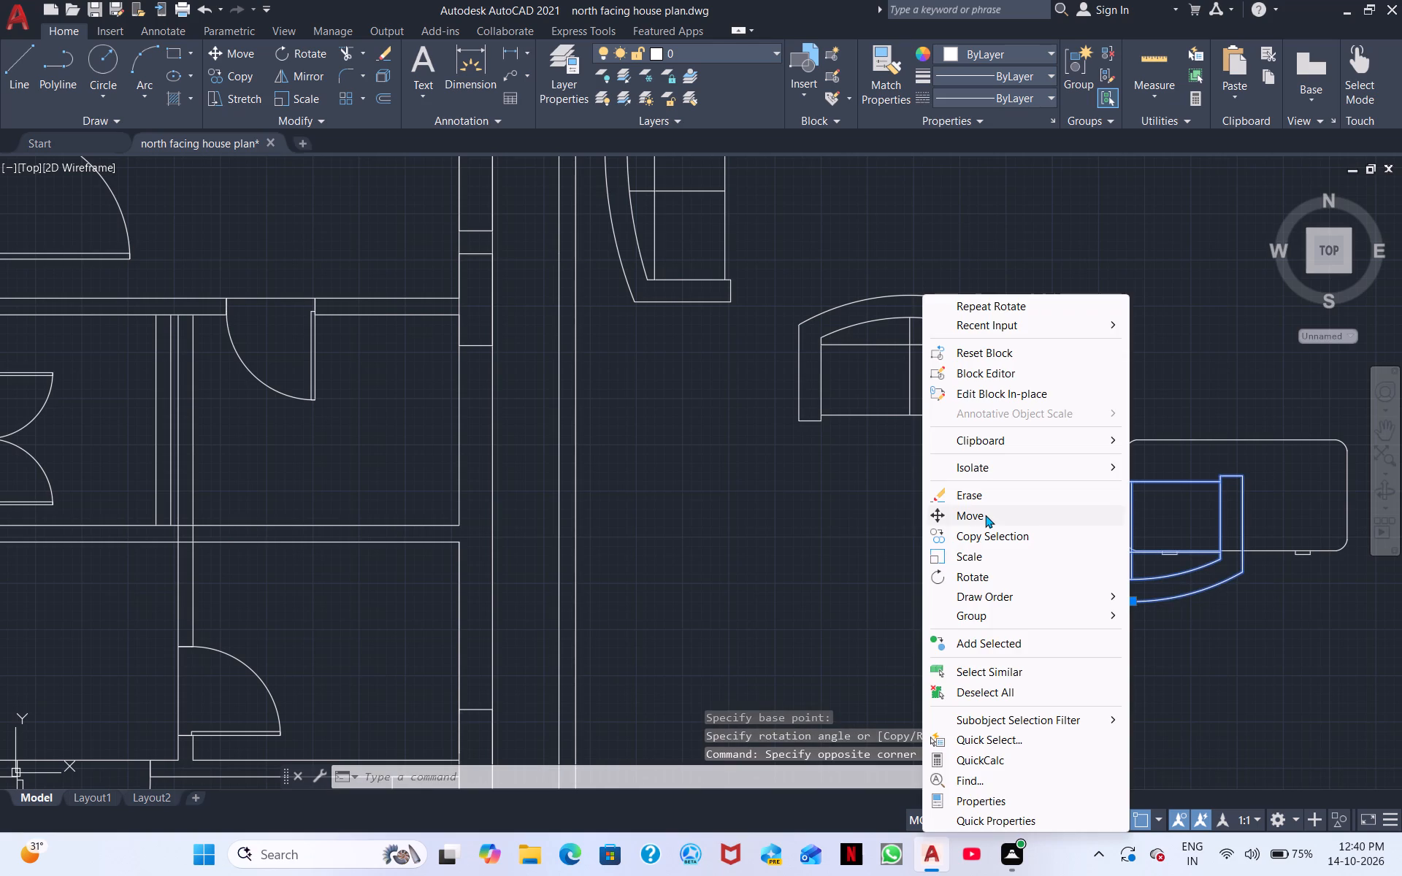
click(985, 515)
click(1046, 552)
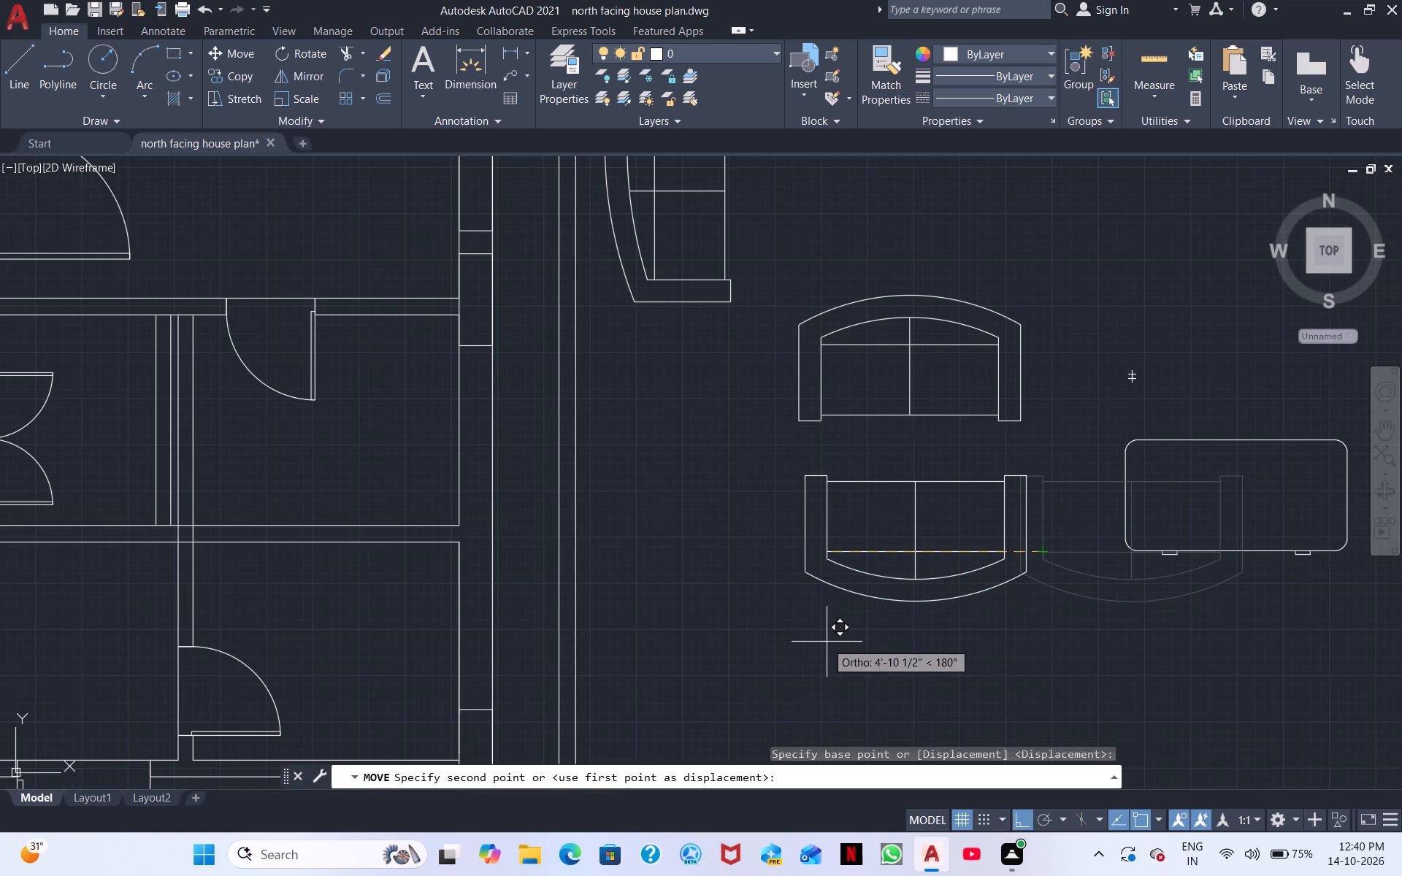
click(827, 642)
key(Escape)
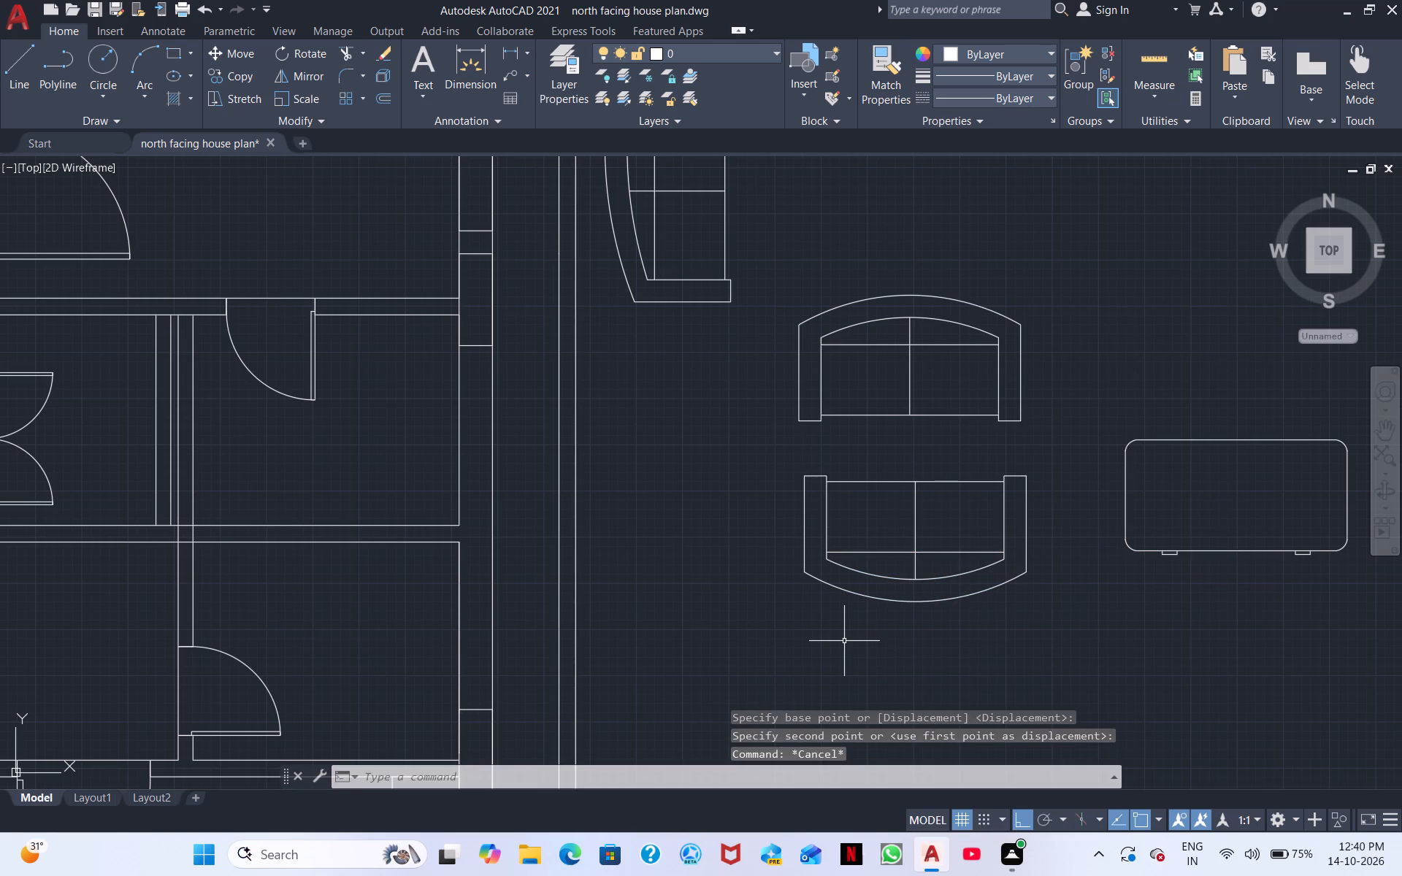
Scale both two-seater sofas down slightly together, about the southeast corner of the south-backed one.
middle_drag(844, 641, 915, 680)
scroll(987, 668, down, 1)
middle_drag(802, 639, 851, 729)
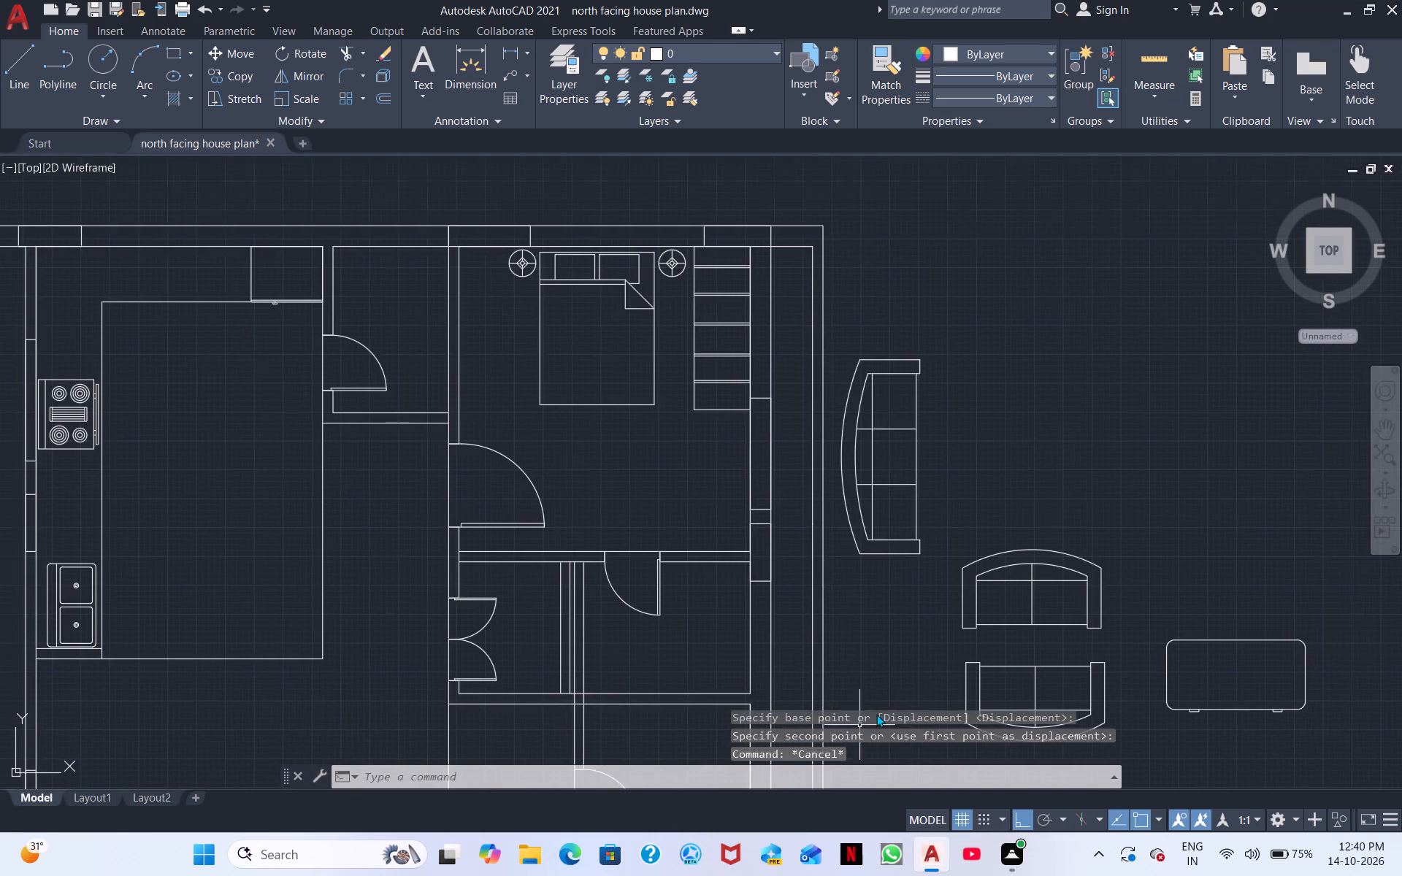
scroll(893, 675, down, 2)
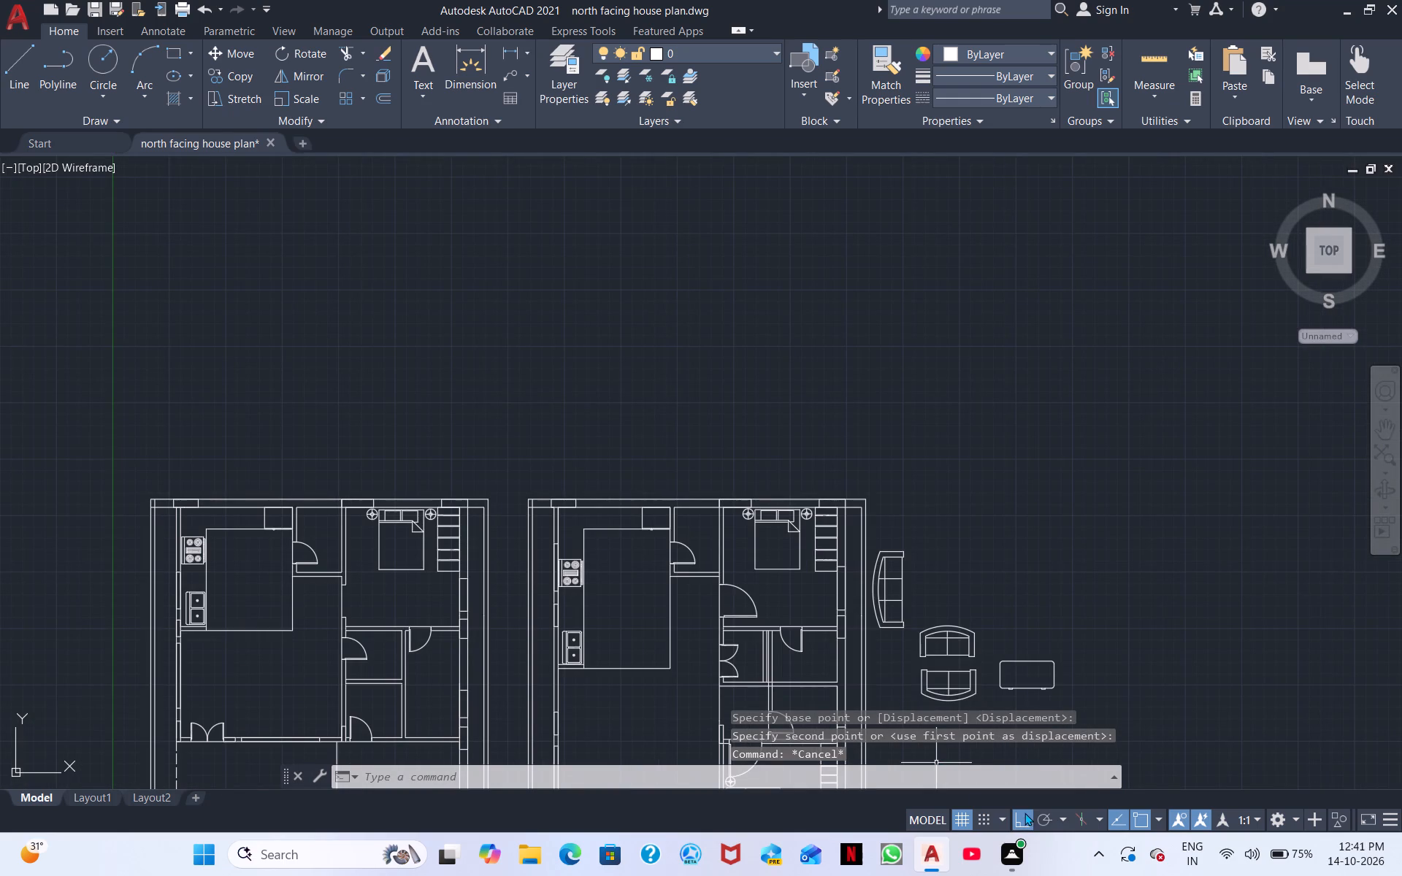
middle_drag(851, 638, 868, 490)
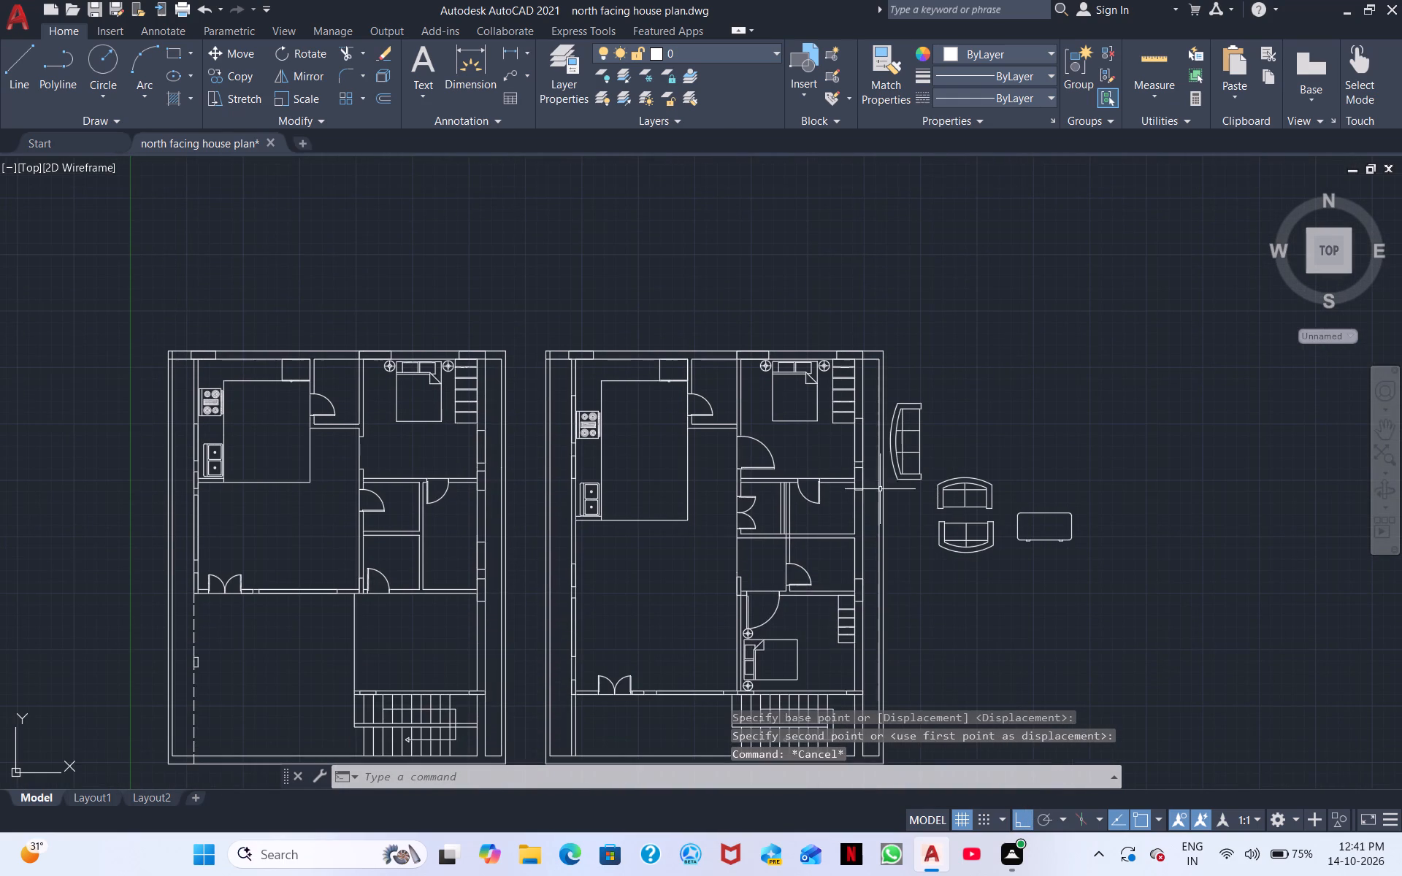
middle_drag(681, 608, 814, 566)
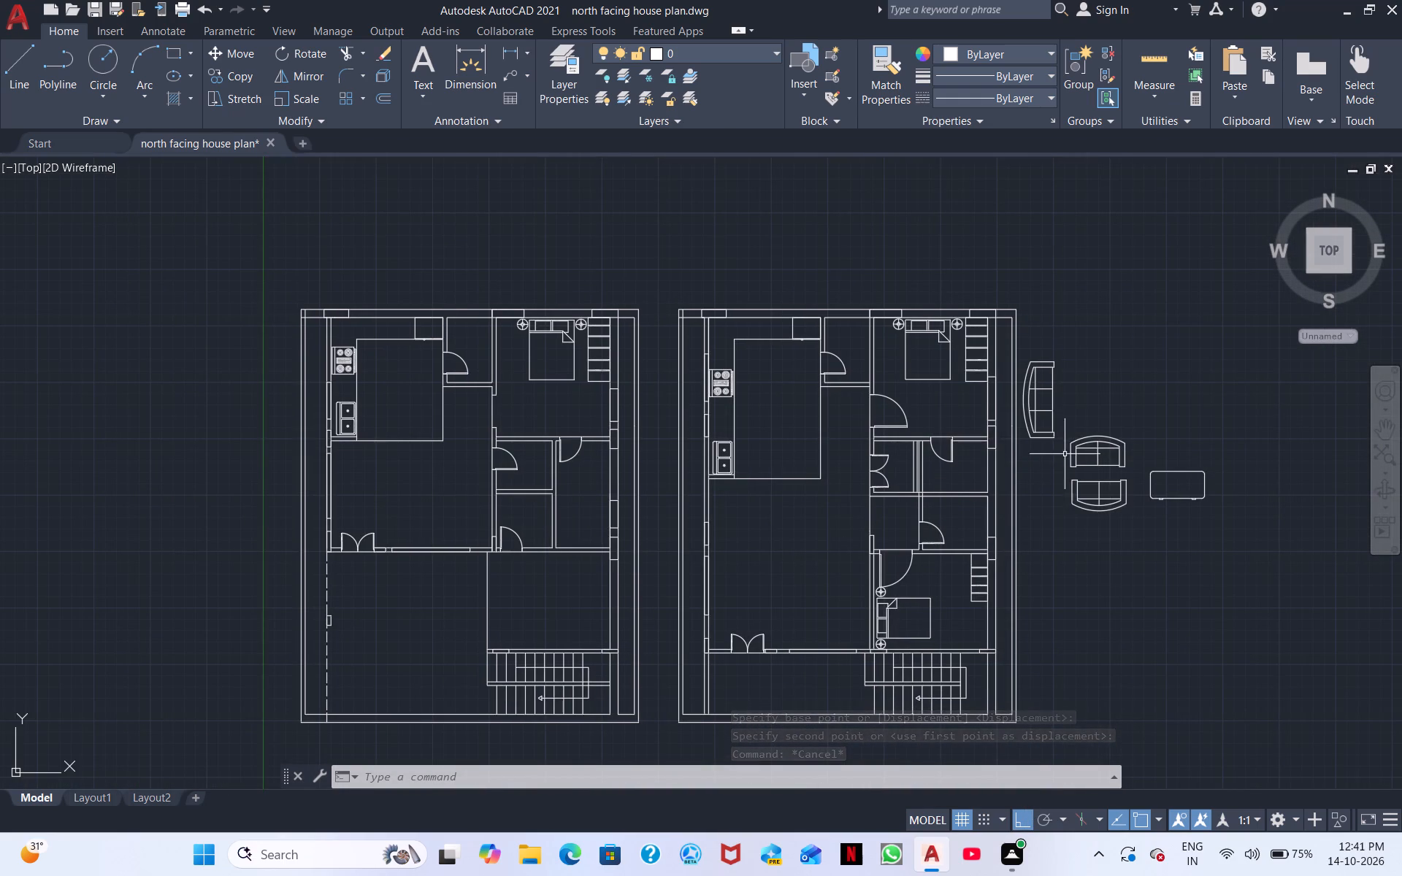
scroll(1068, 464, up, 3)
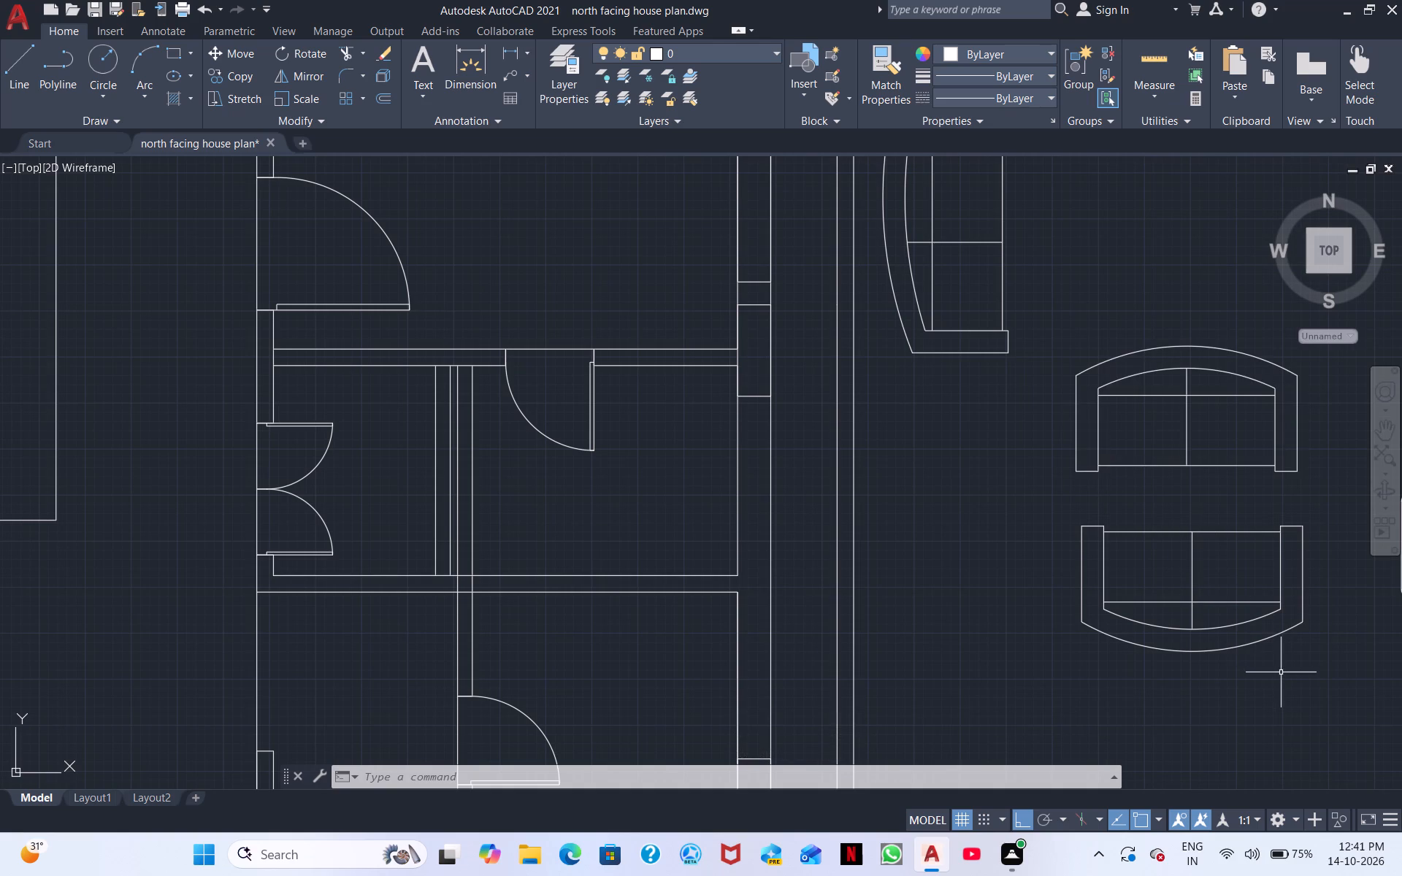
click(1281, 672)
click(1073, 350)
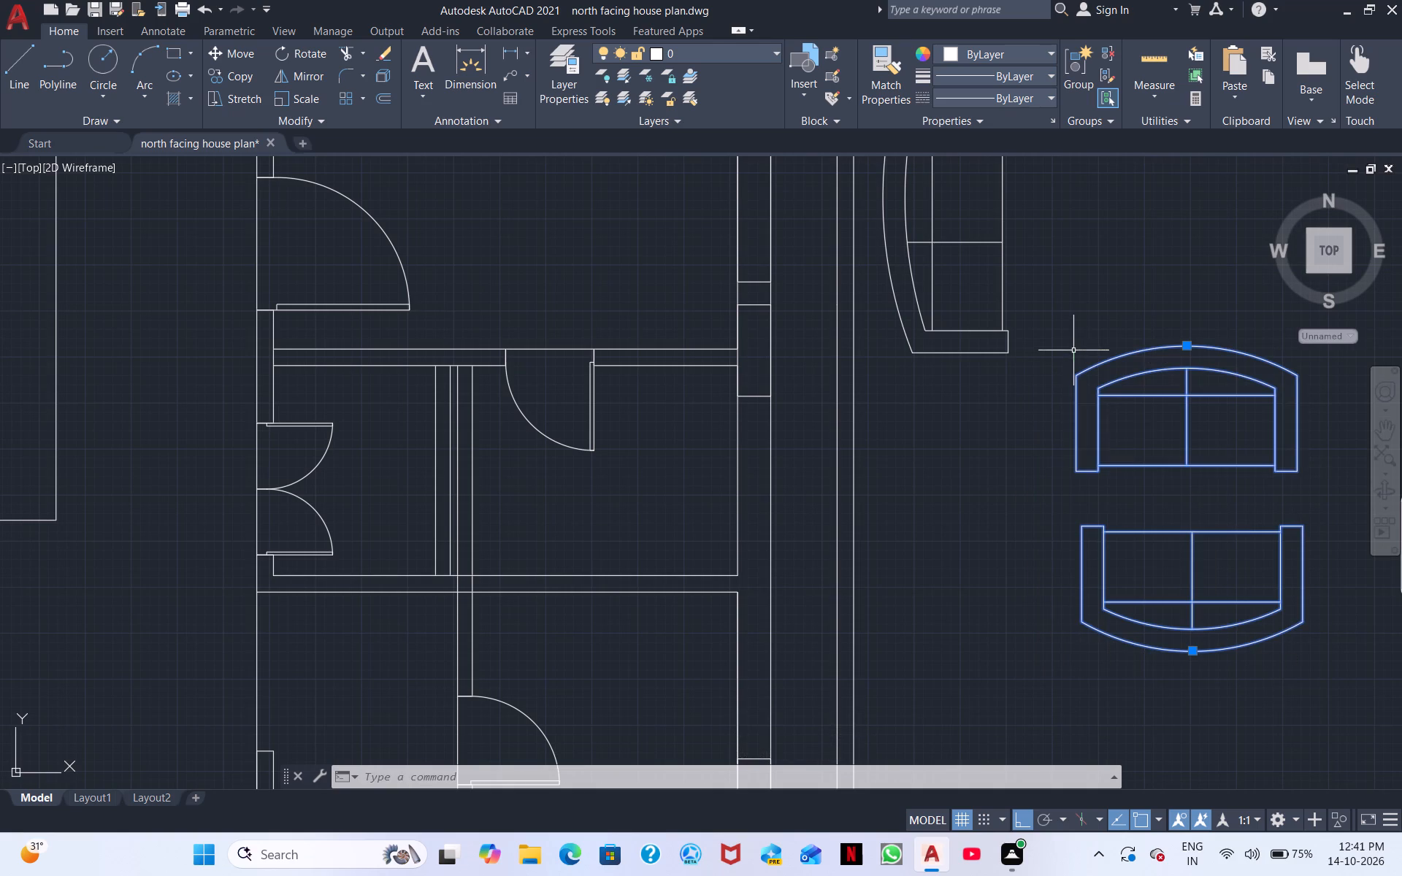
right_click(1221, 511)
click(1250, 265)
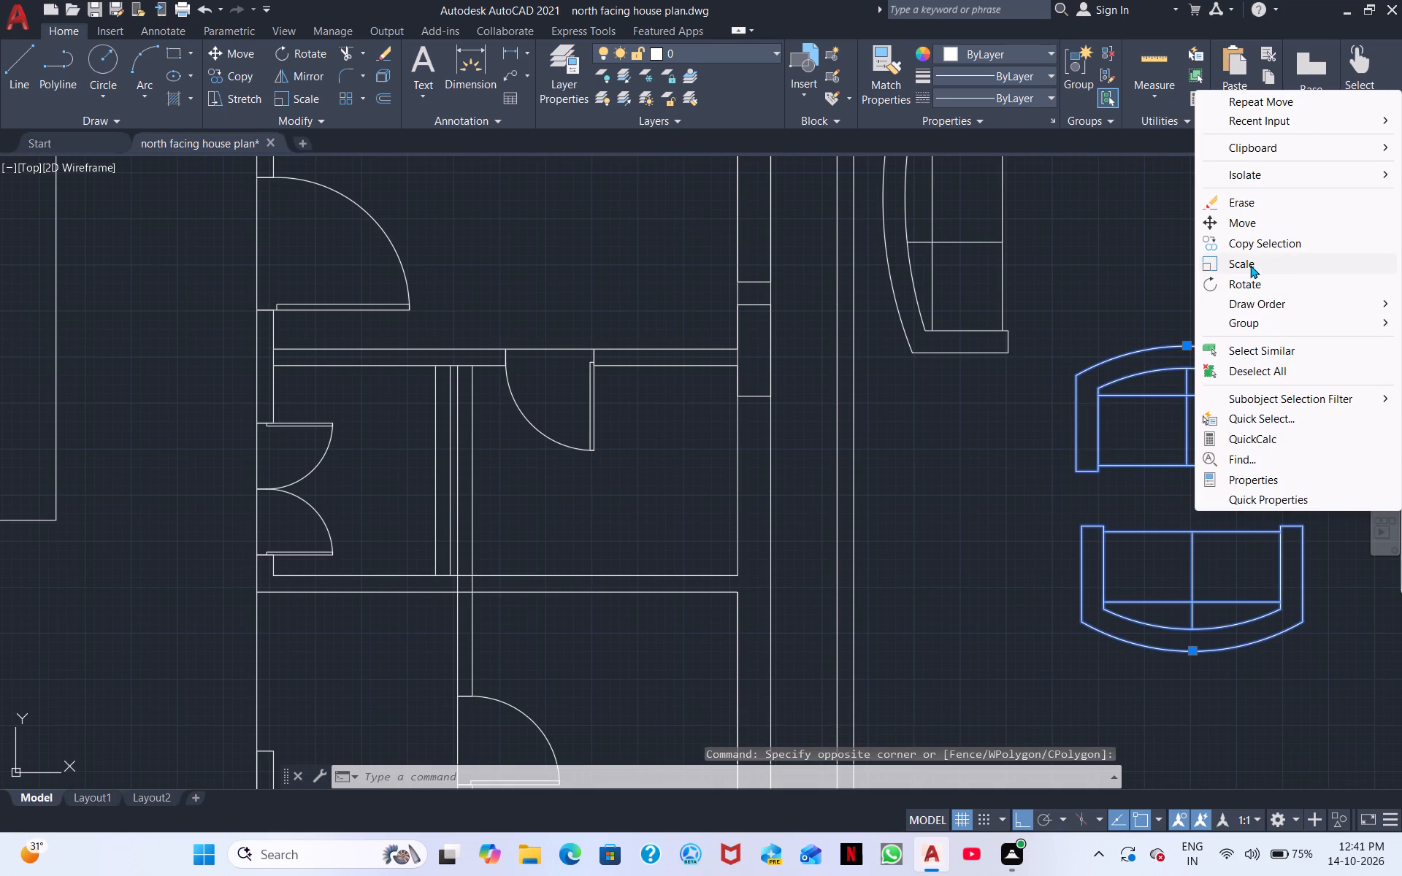
click(1306, 630)
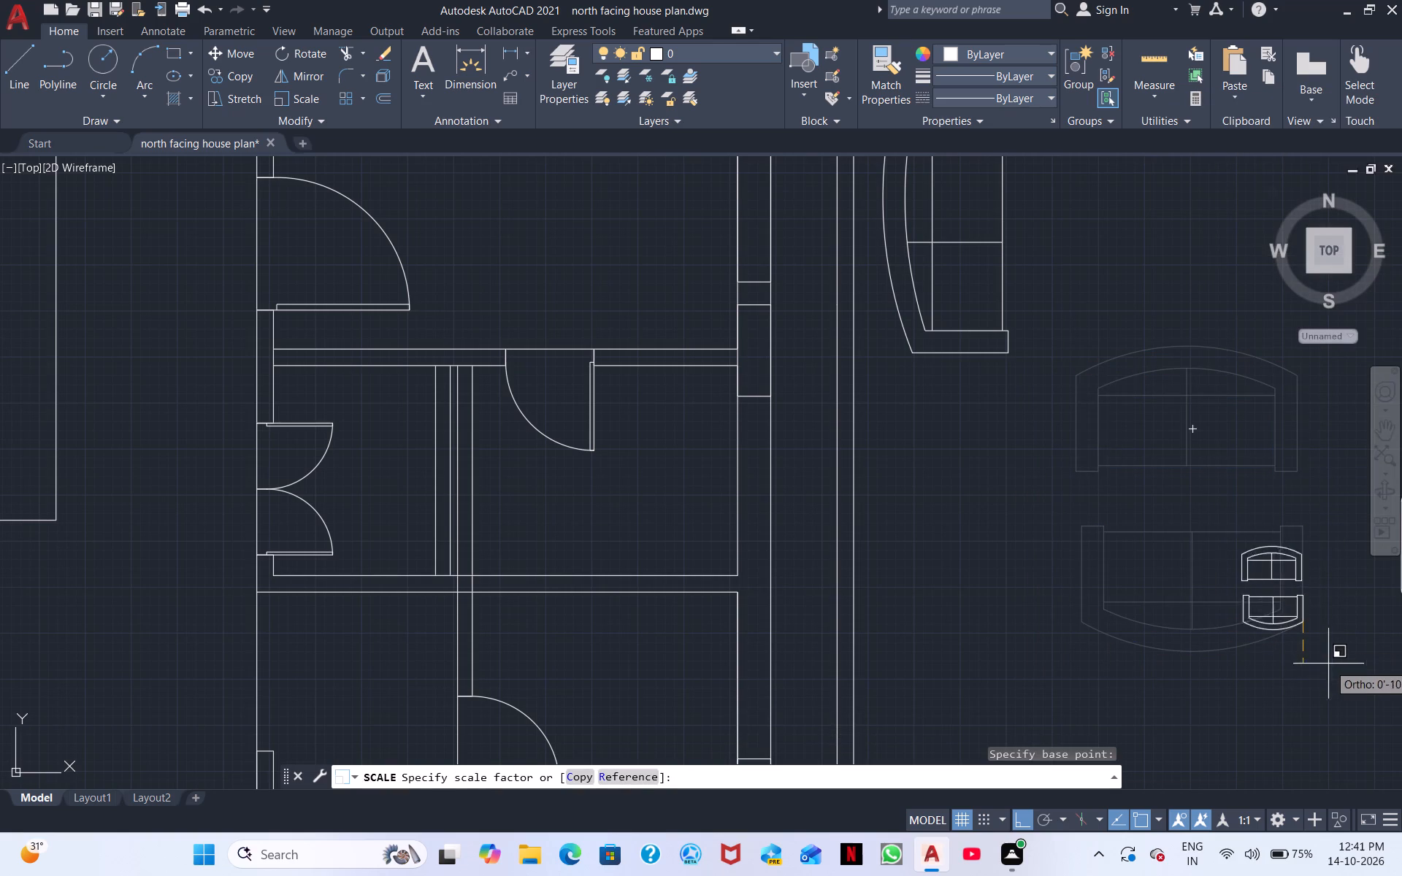
click(1345, 756)
Scale the table down slightly about its southeast corner, to about the length of the two-seater sofas.
scroll(1038, 641, down, 2)
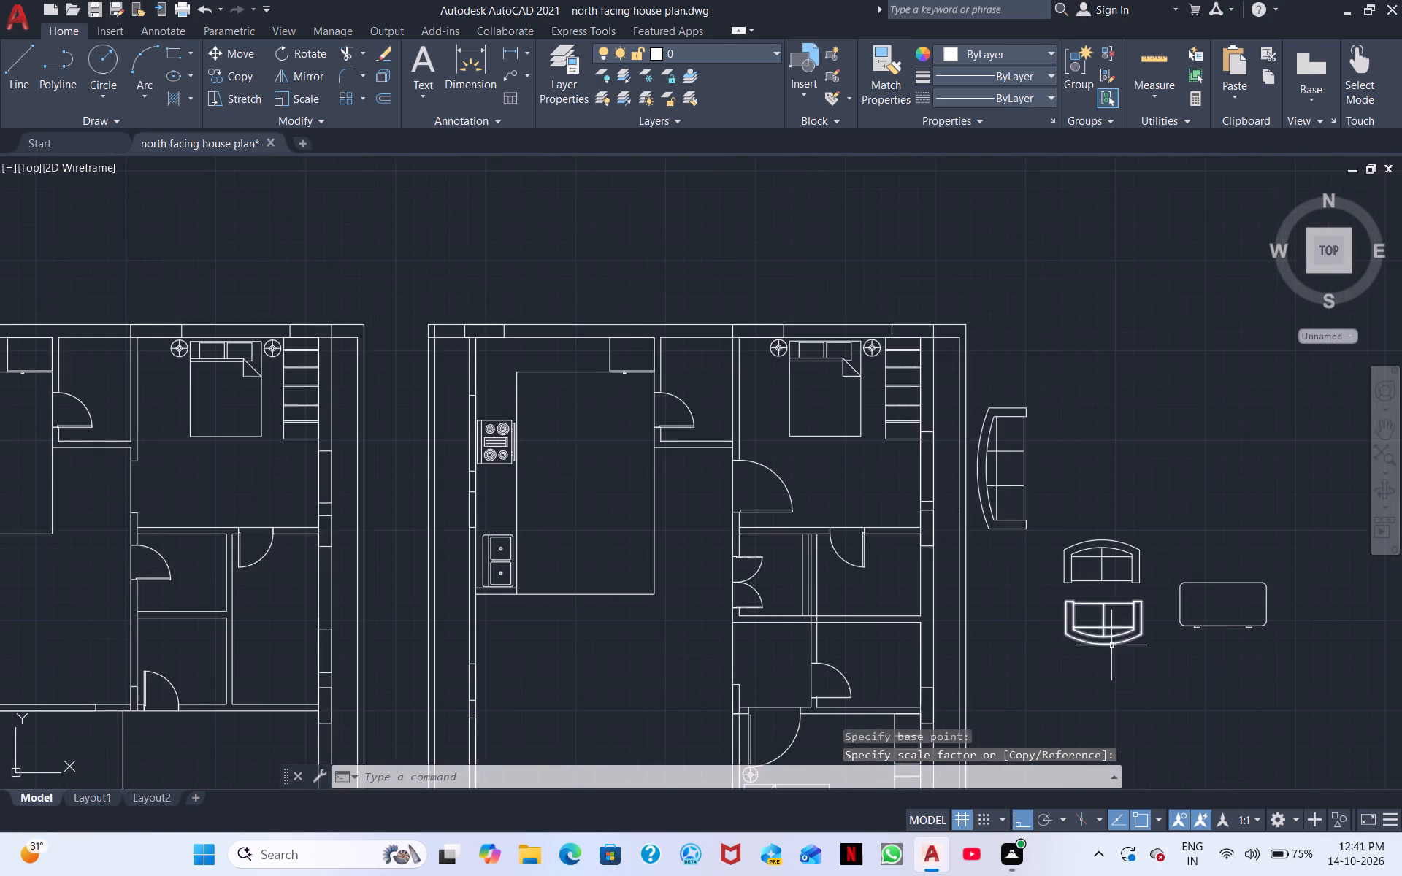
middle_drag(1168, 664, 997, 667)
drag(1098, 661, 1096, 647)
click(1000, 545)
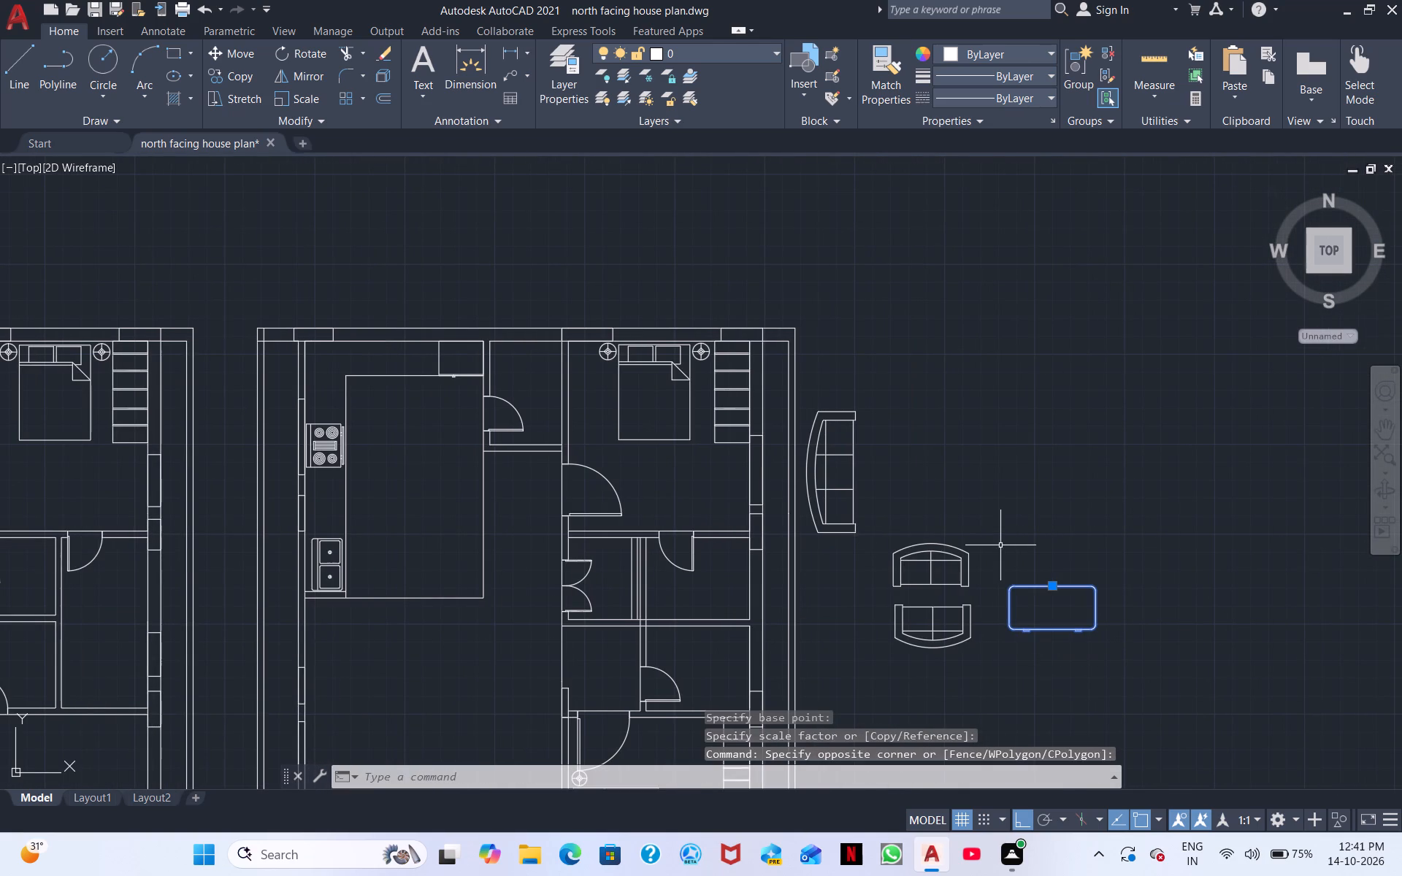
right_click(1000, 545)
drag(1064, 264, 1060, 274)
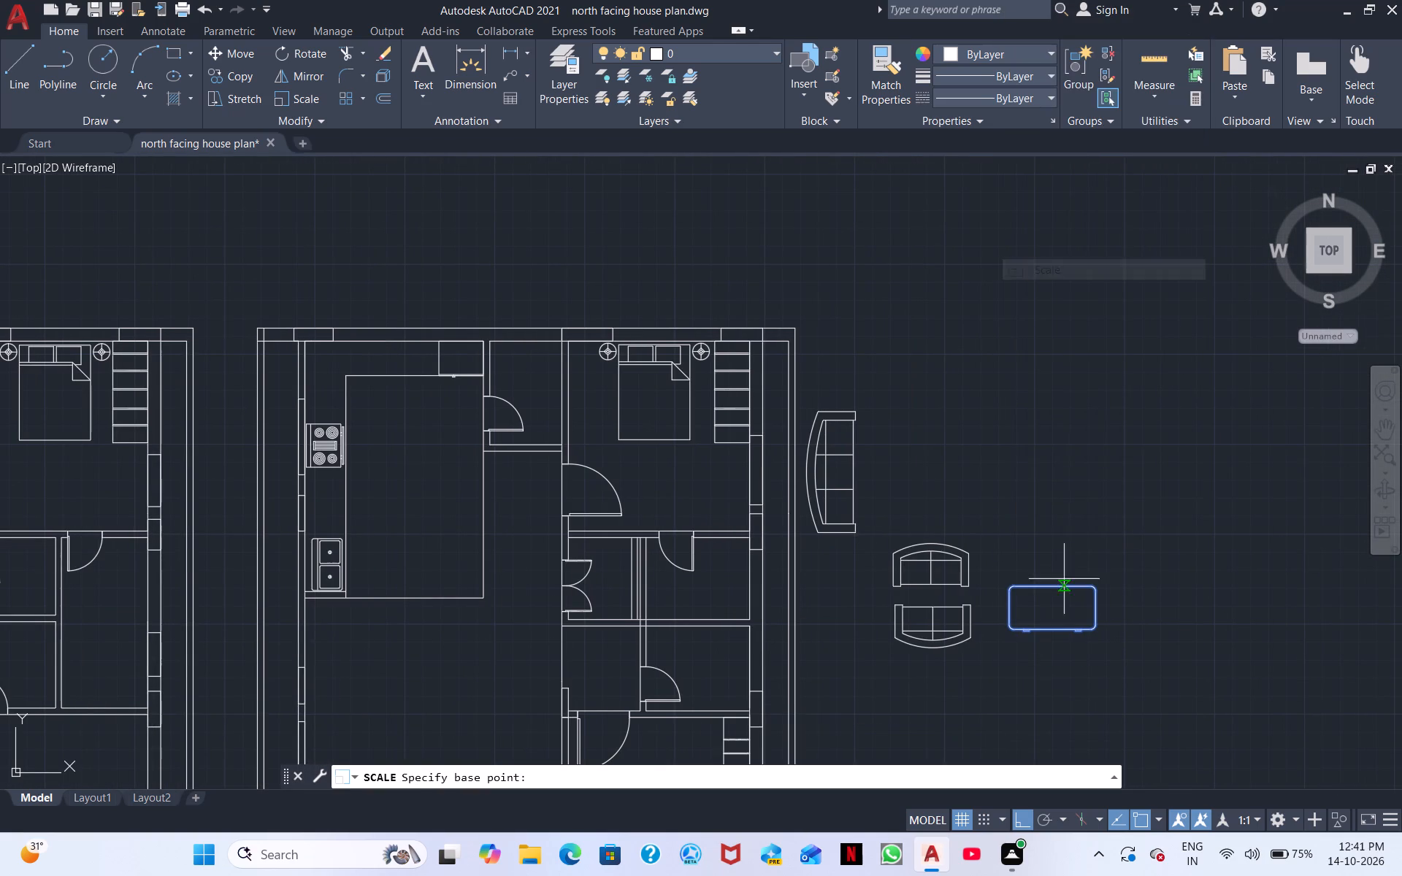
click(1098, 634)
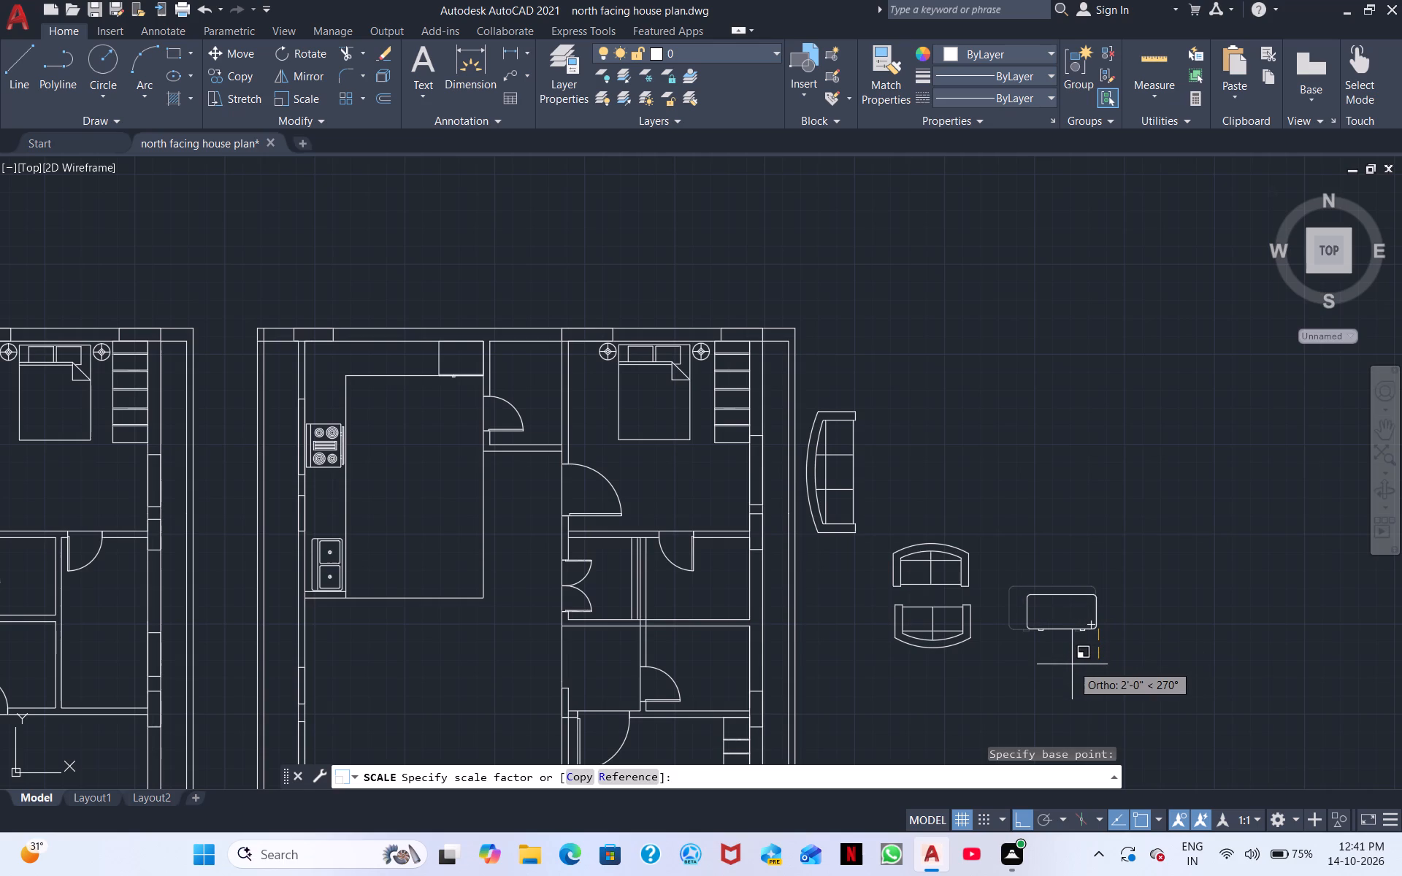
click(1070, 667)
With Ortho off, move the three-seater sofa into the east plan's living area, along the west wall south of the kitchen.
middle_drag(995, 612, 1092, 550)
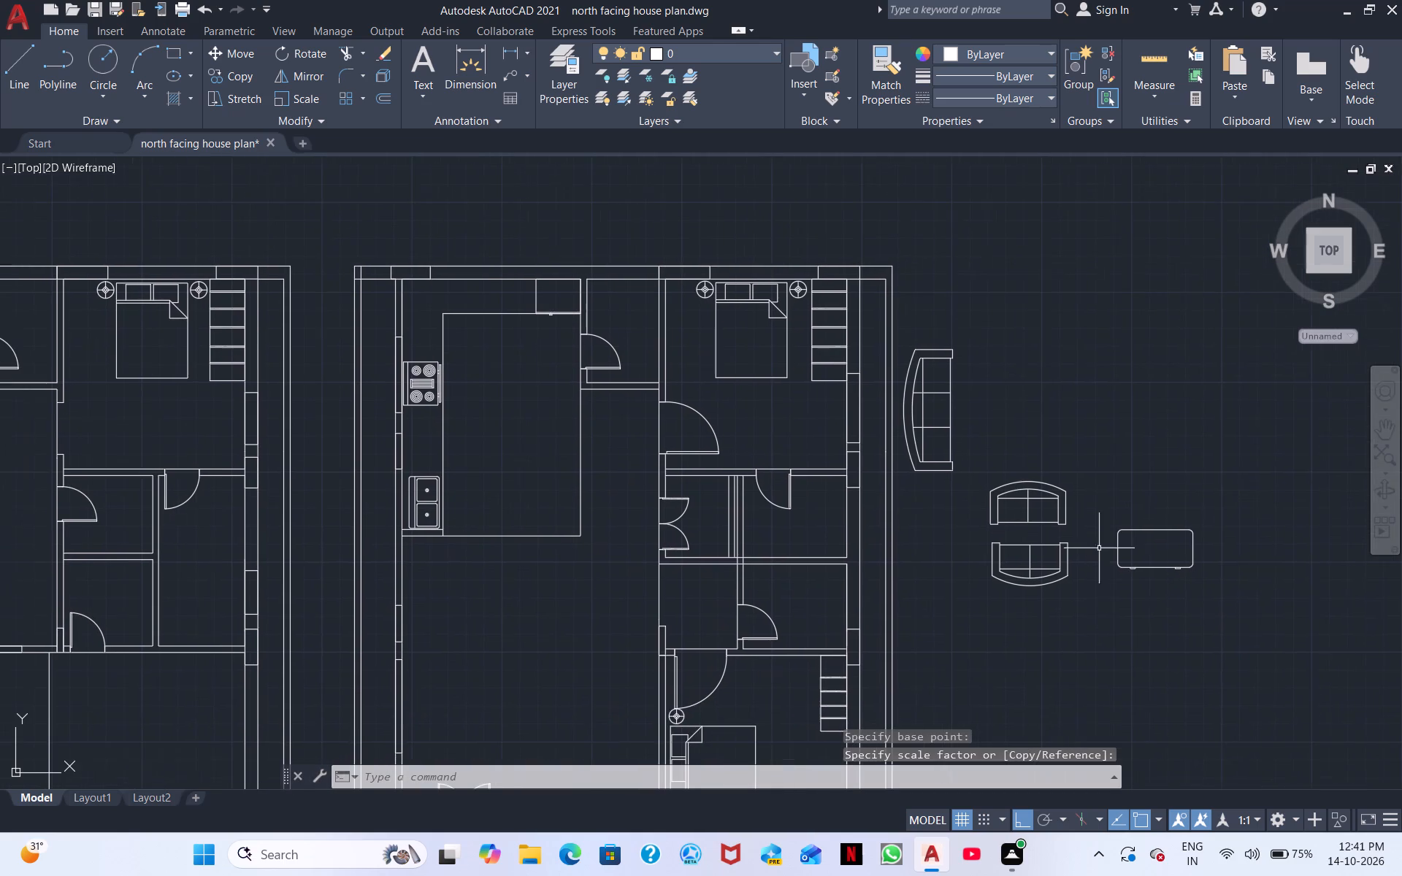
click(953, 431)
right_click(953, 431)
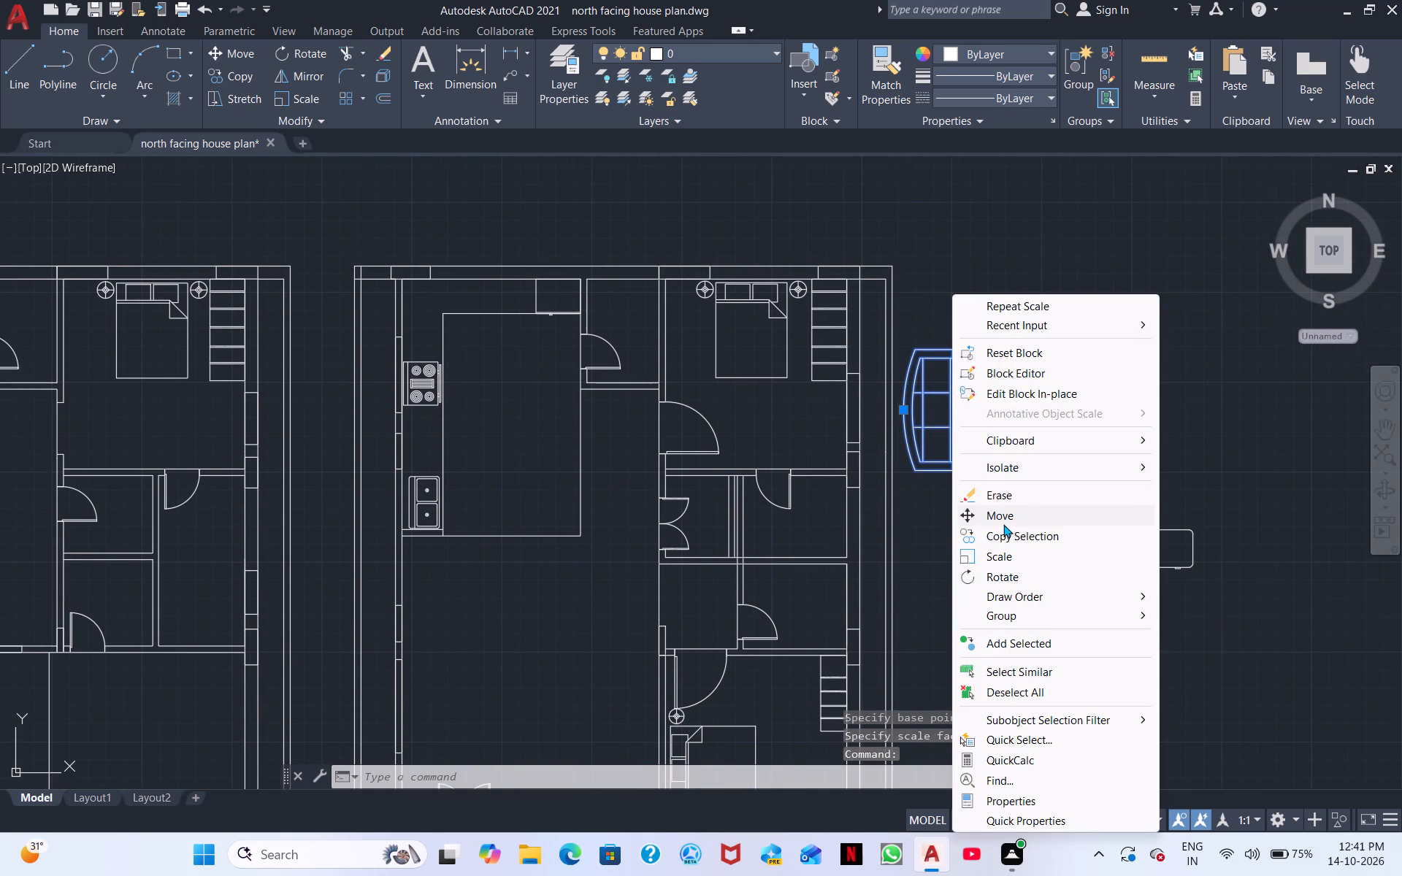
click(1002, 519)
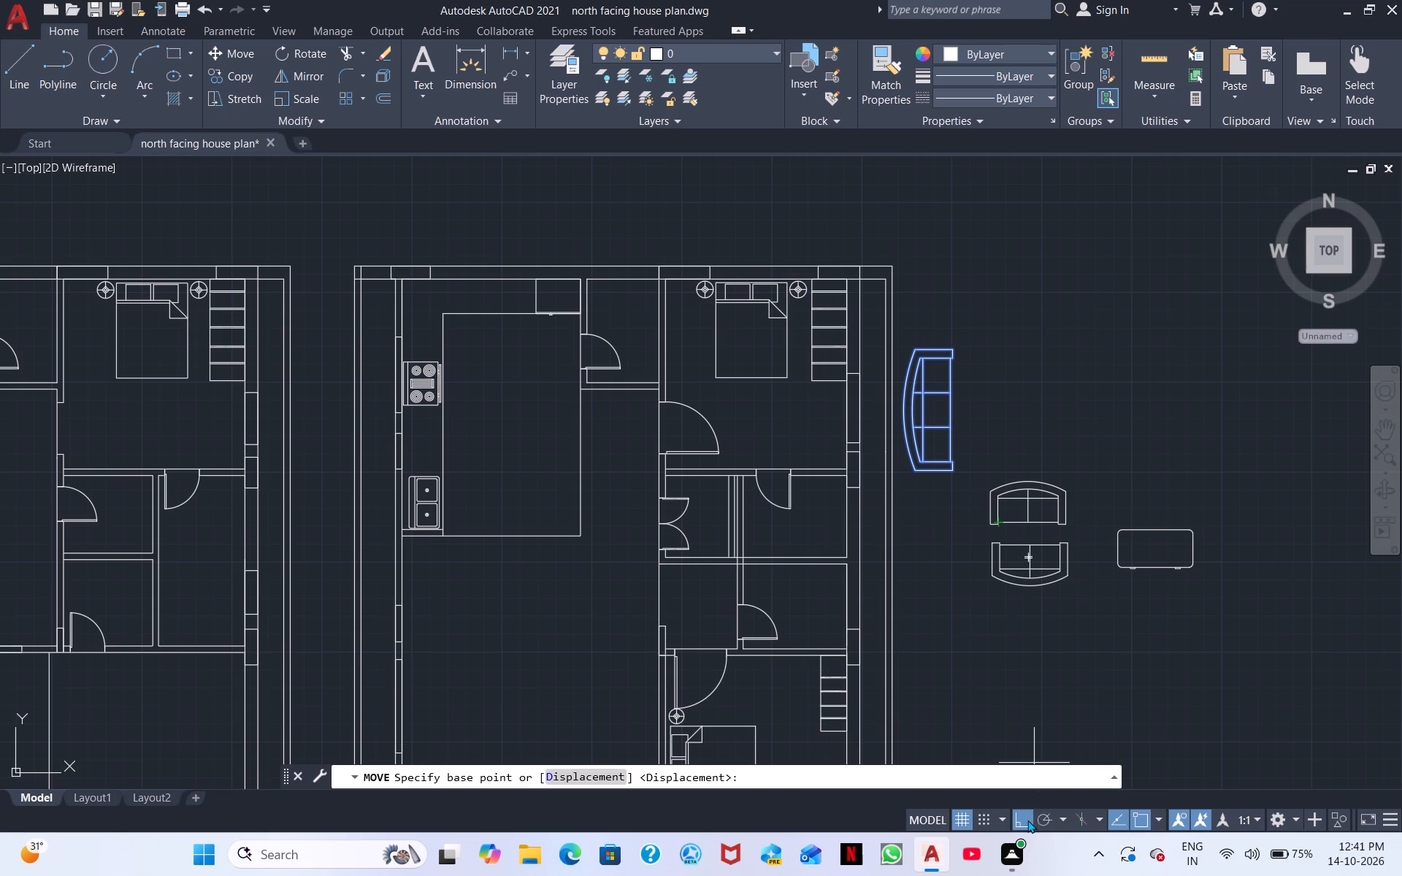
click(1027, 820)
click(908, 412)
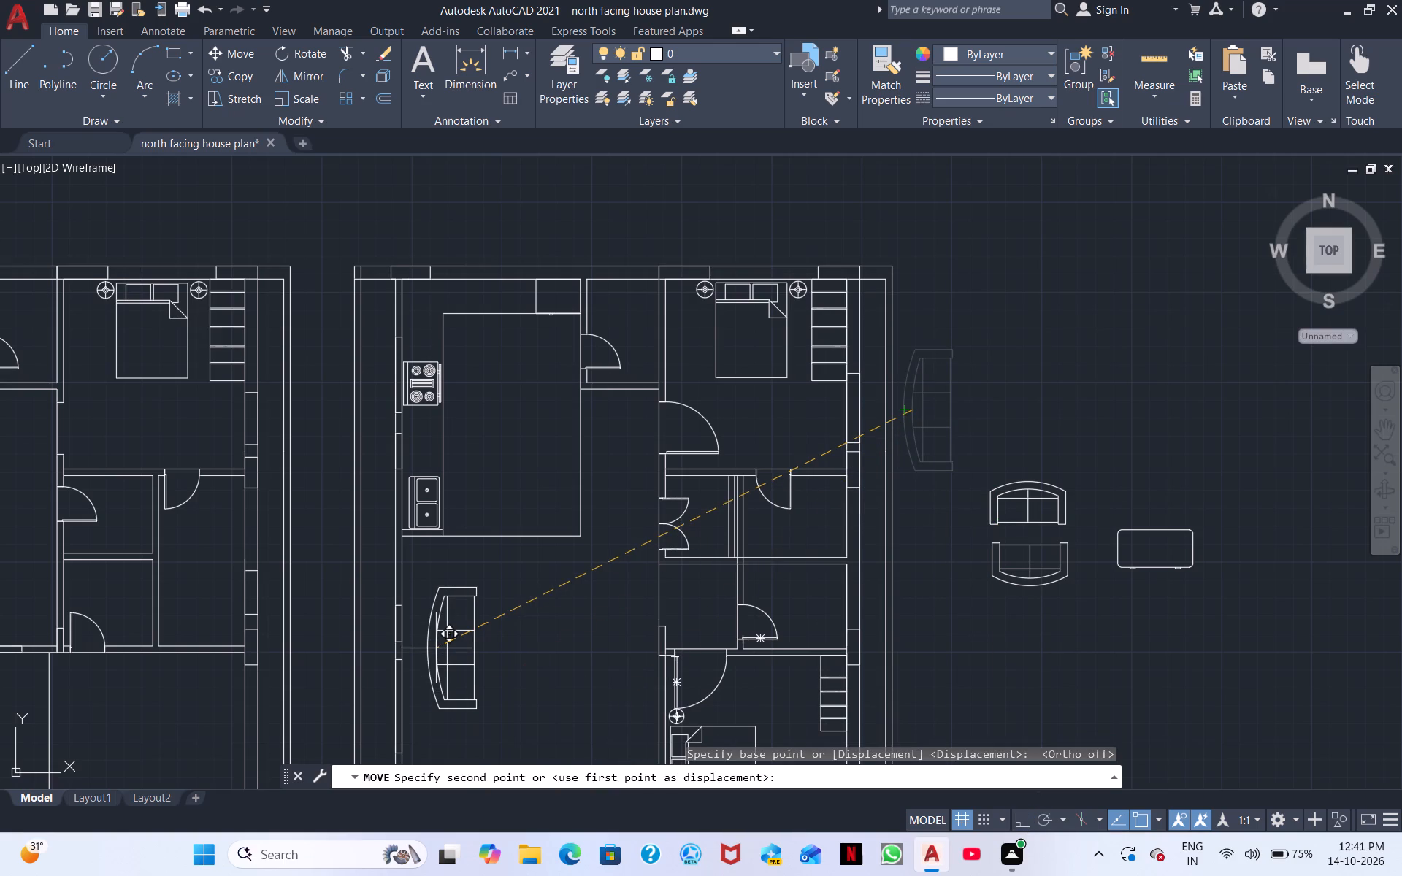
middle_drag(436, 648, 445, 580)
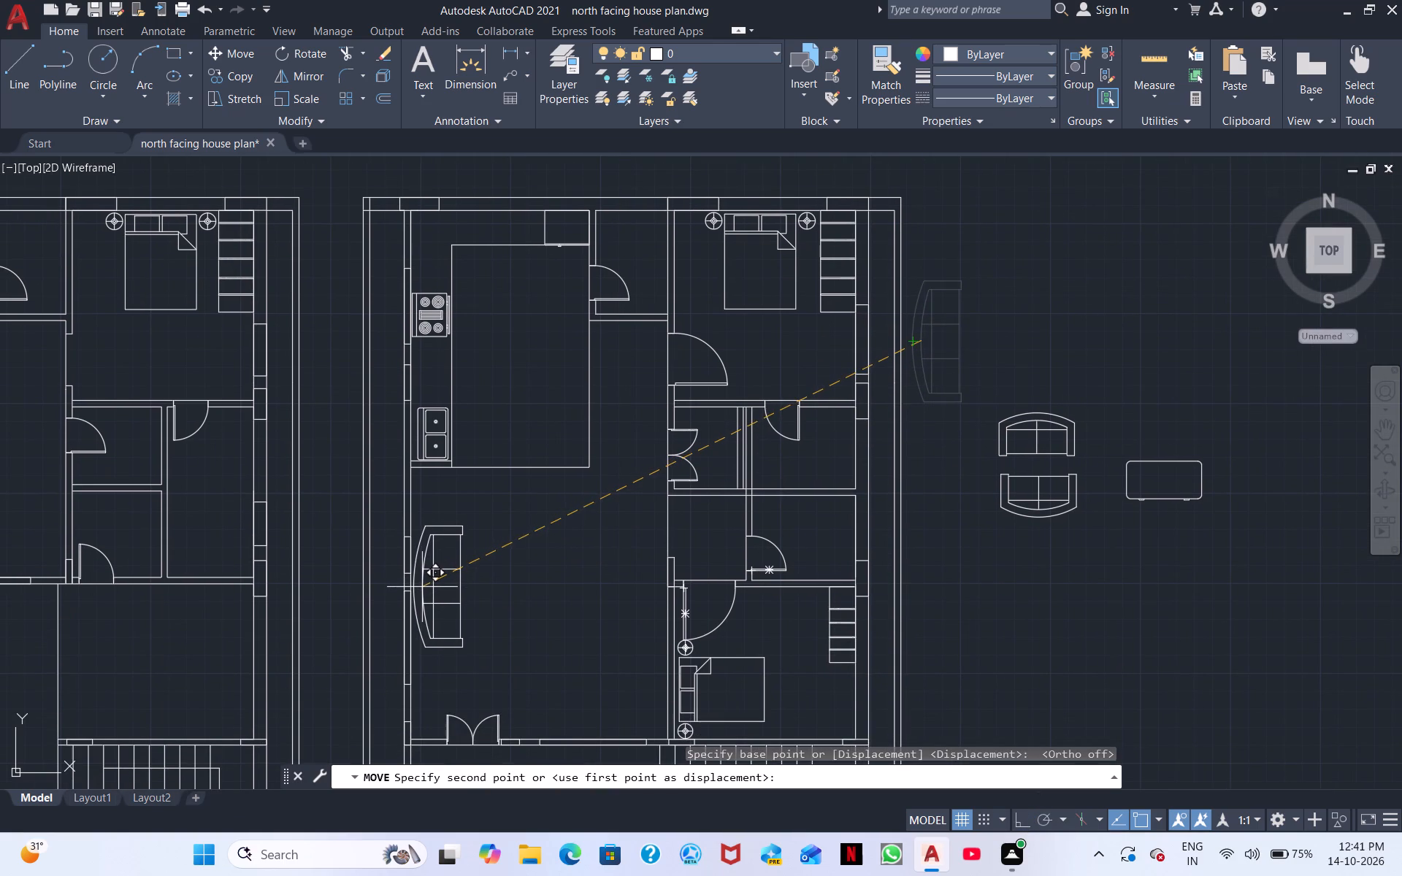
click(423, 587)
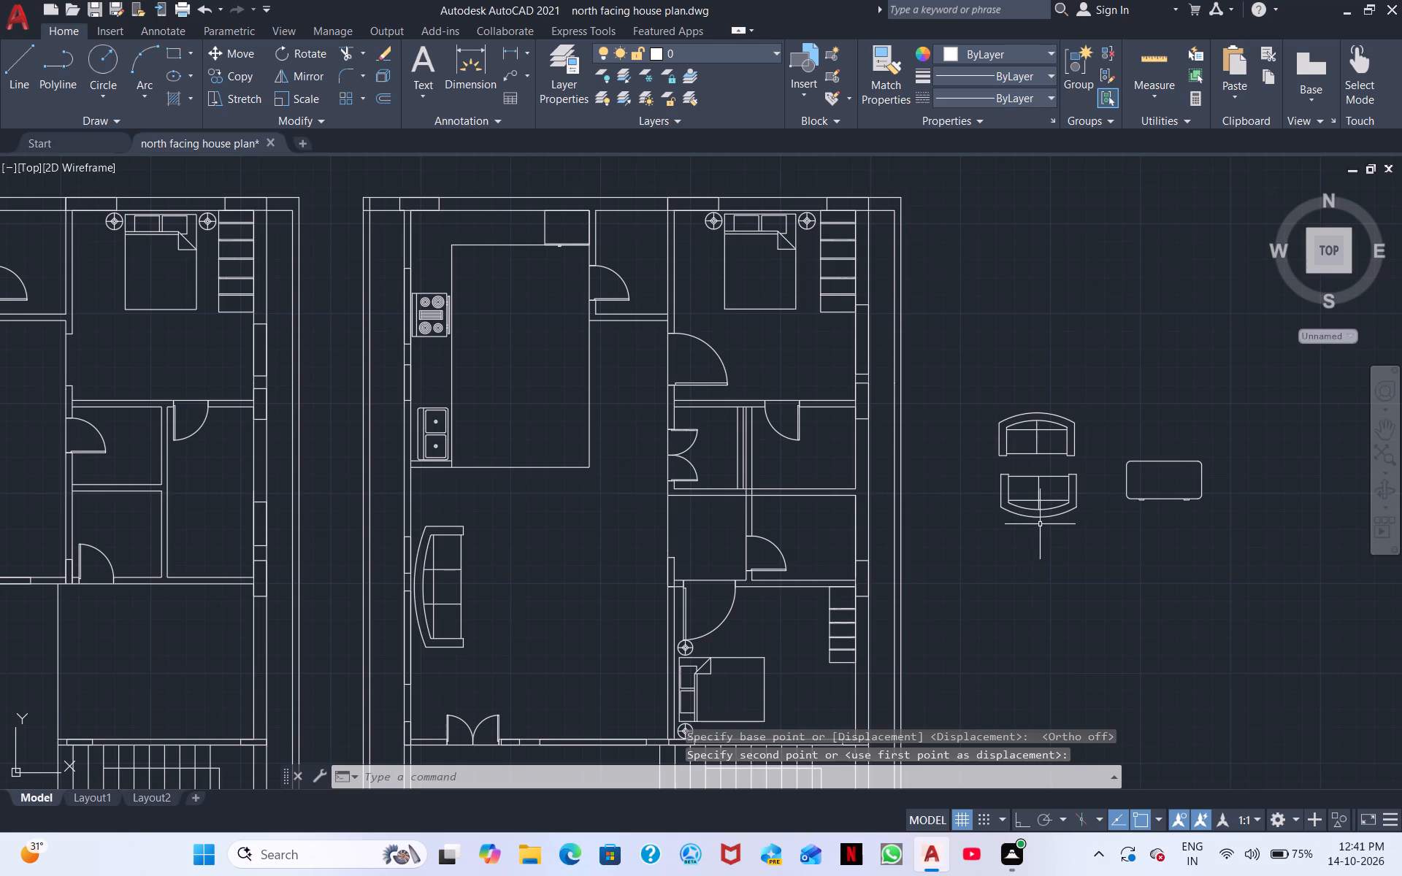
Move the south-backed two-seater sofa into the east plan's living area, just southeast of the three-seater sofa.
drag(1049, 524, 1040, 523)
click(992, 493)
right_click(992, 493)
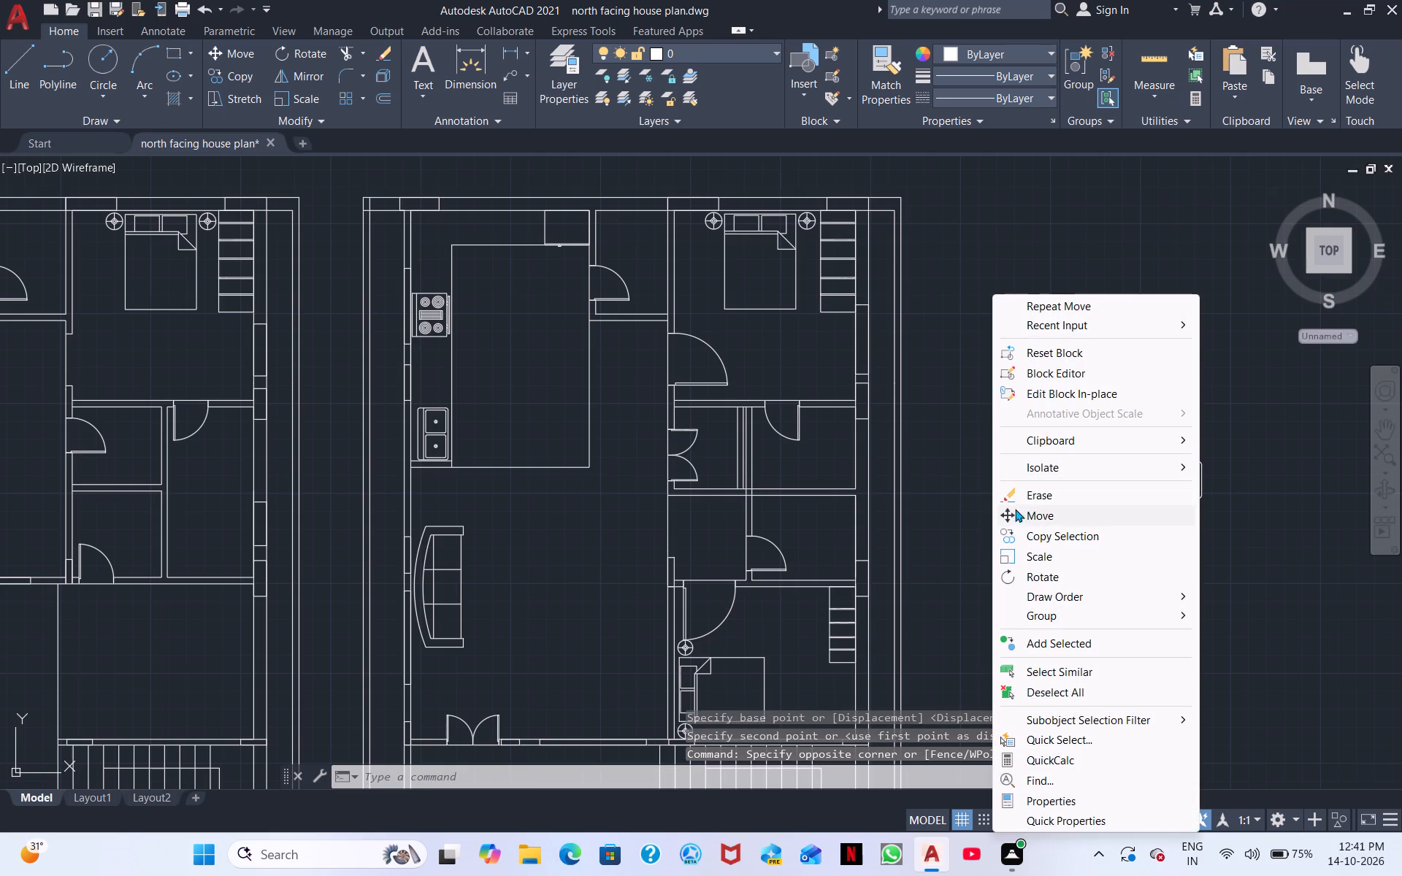
click(932, 491)
click(1020, 502)
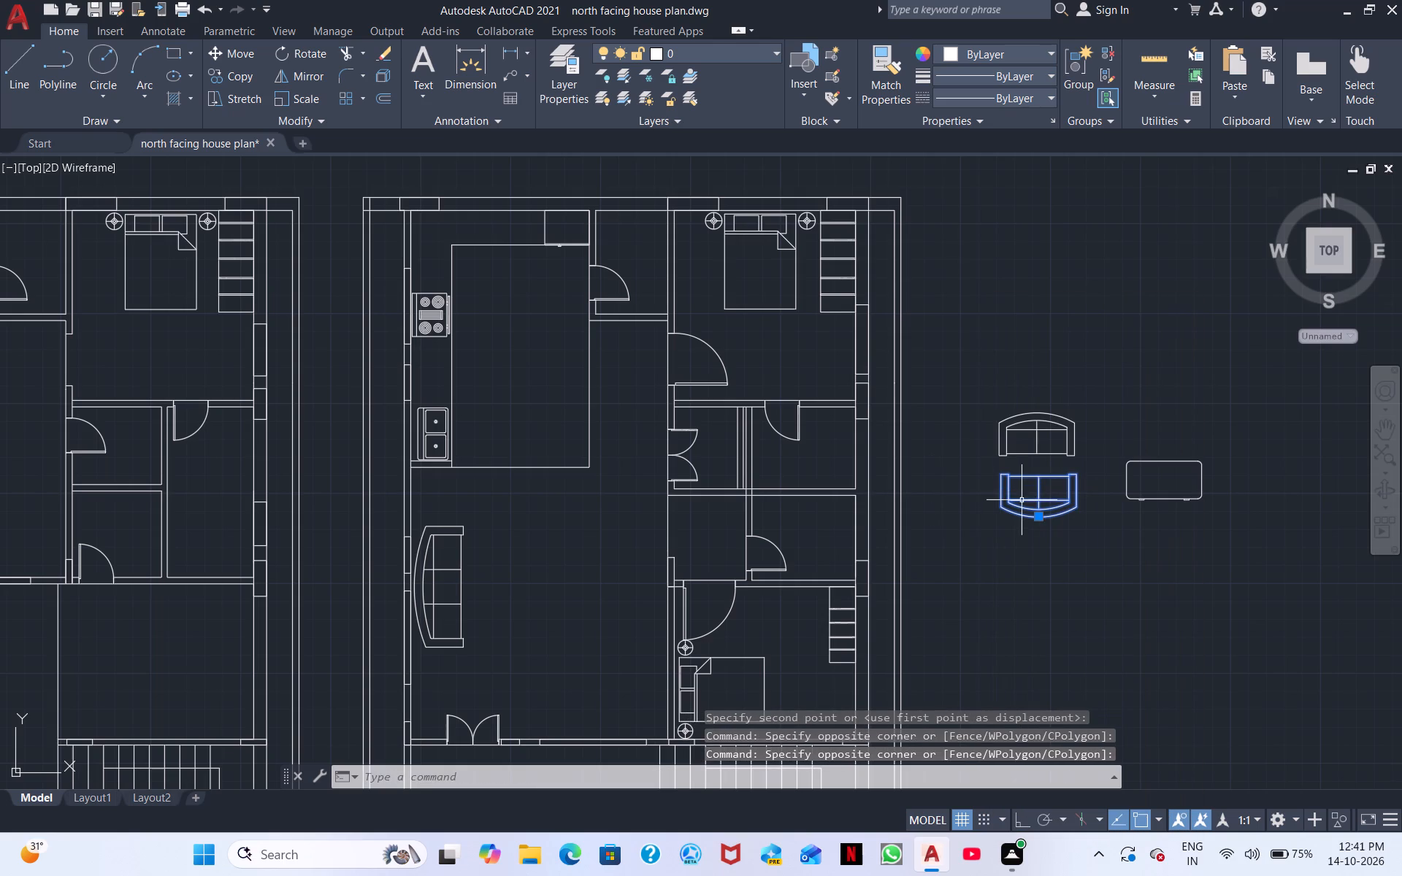
right_click(1038, 502)
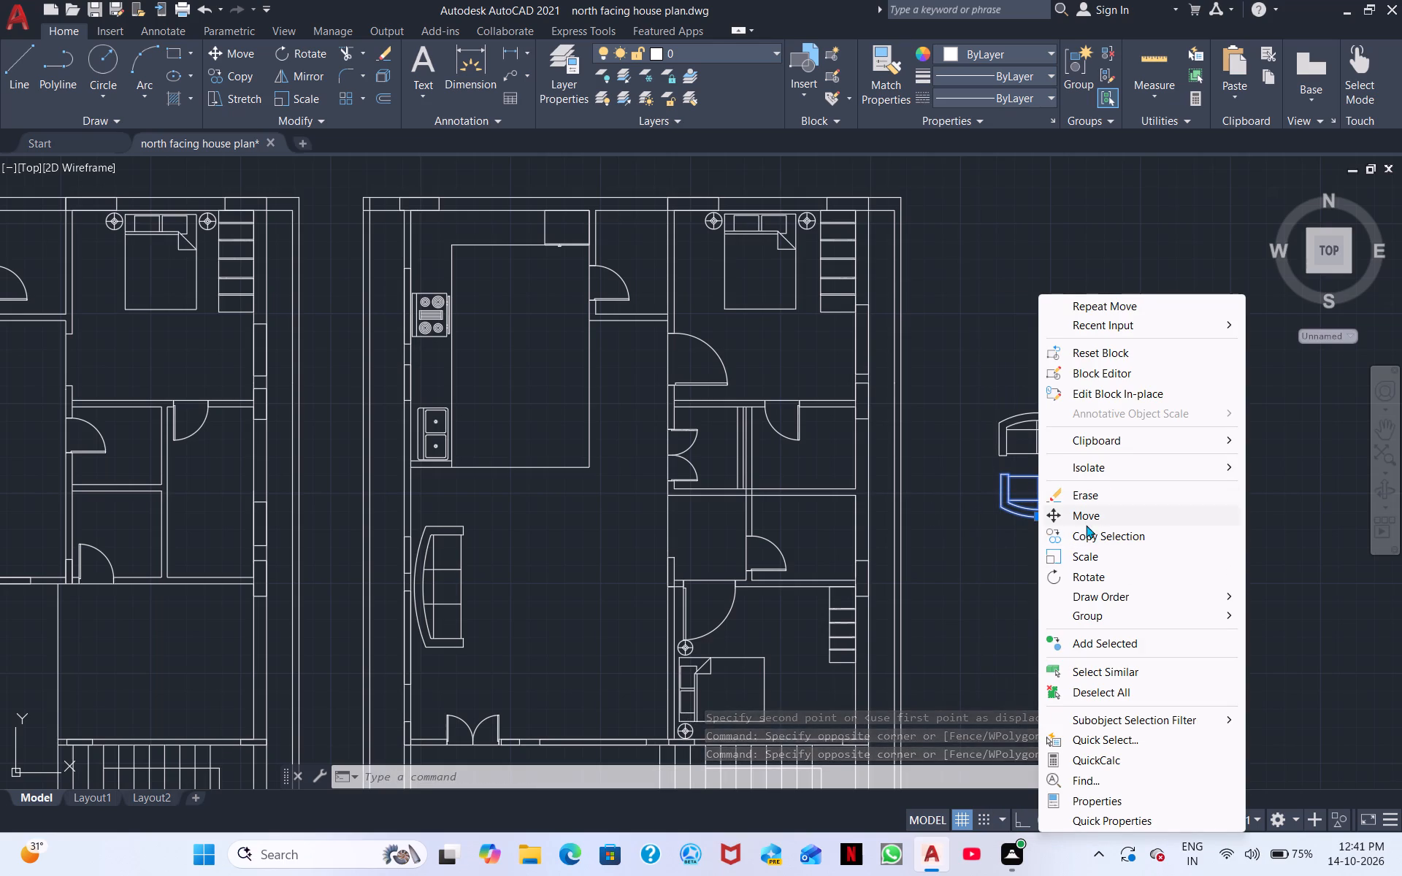
click(1086, 515)
click(1044, 502)
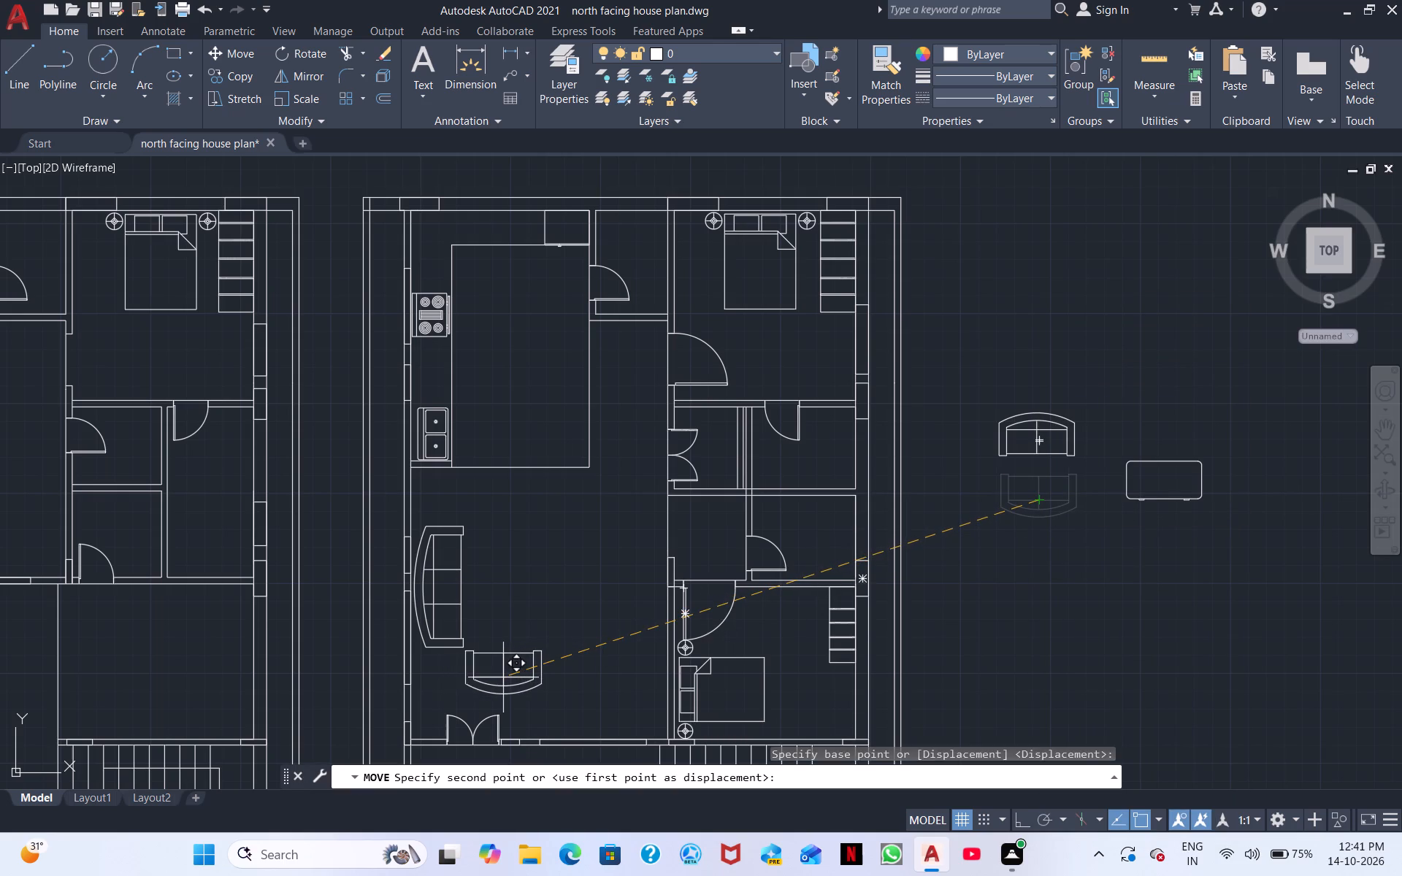
scroll(503, 677, up, 2)
click(504, 676)
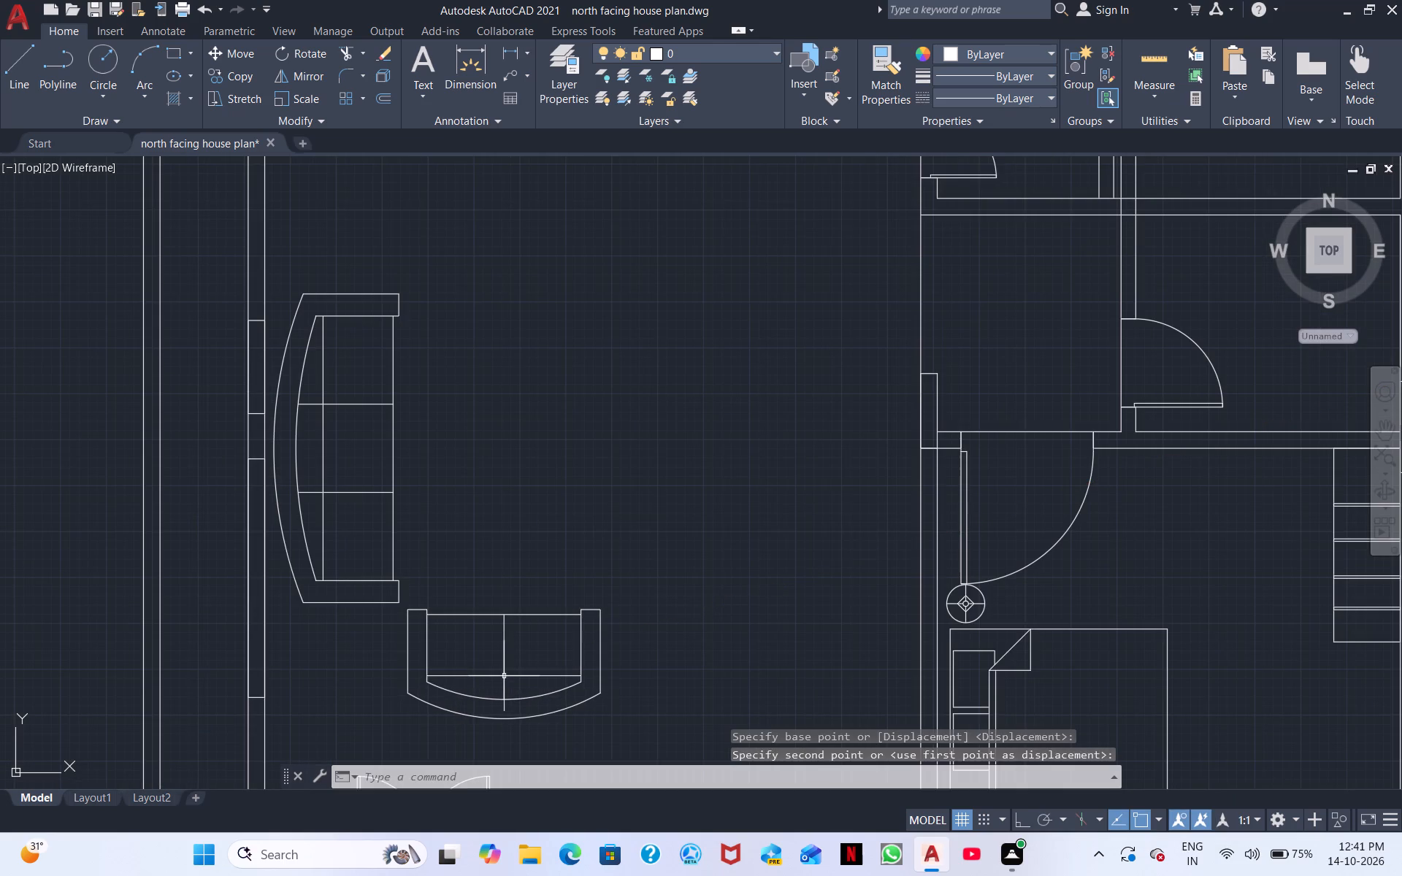
Move the remaining two-seater sofa into the east plan's living area, just northeast of the three-seater sofa and facing the other two-seater.
middle_drag(566, 661, 564, 672)
scroll(566, 672, down, 2)
click(1142, 496)
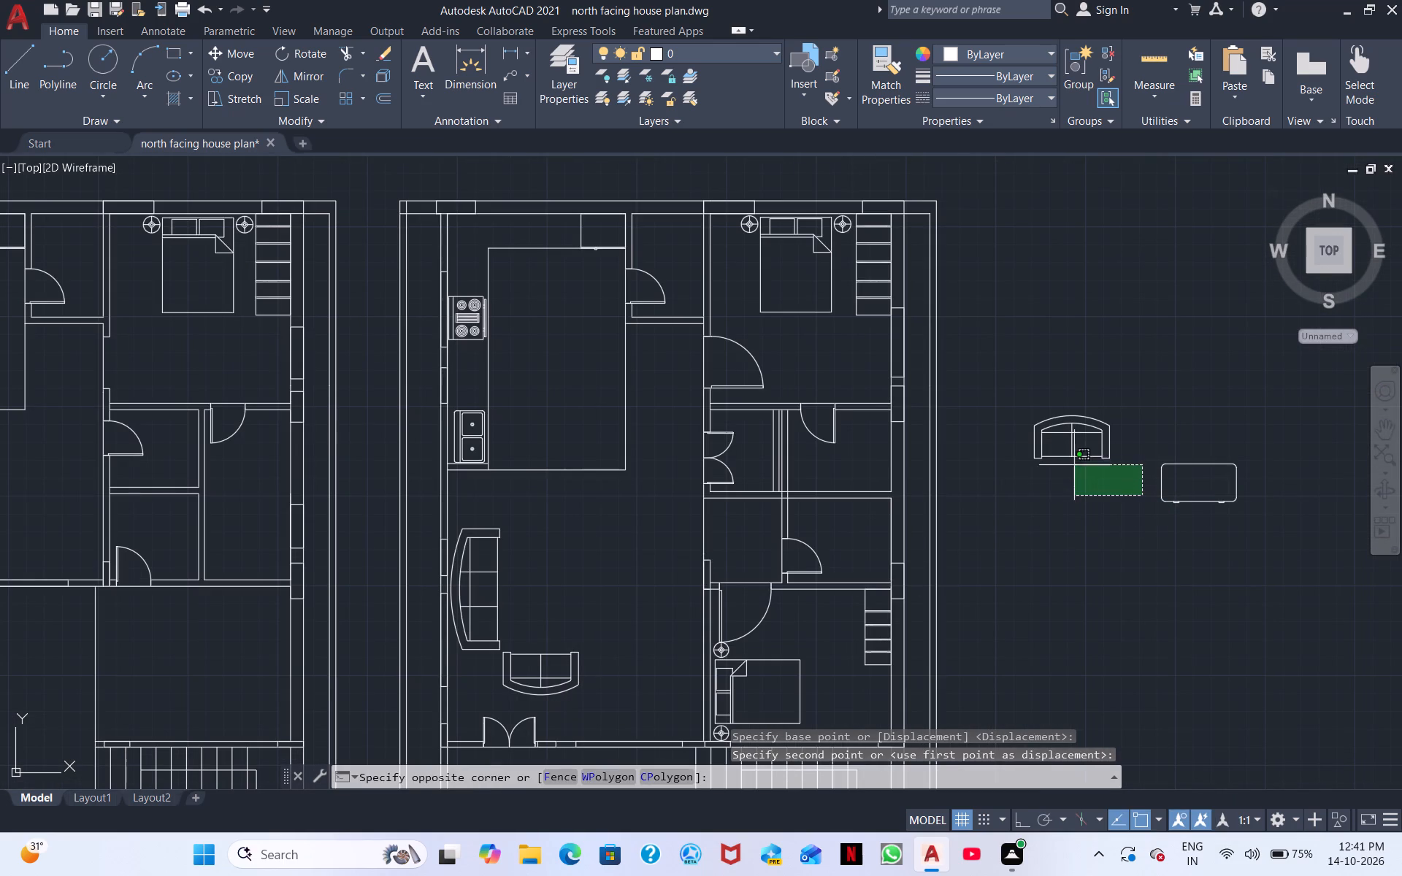
click(1045, 402)
right_click(1045, 402)
click(1099, 518)
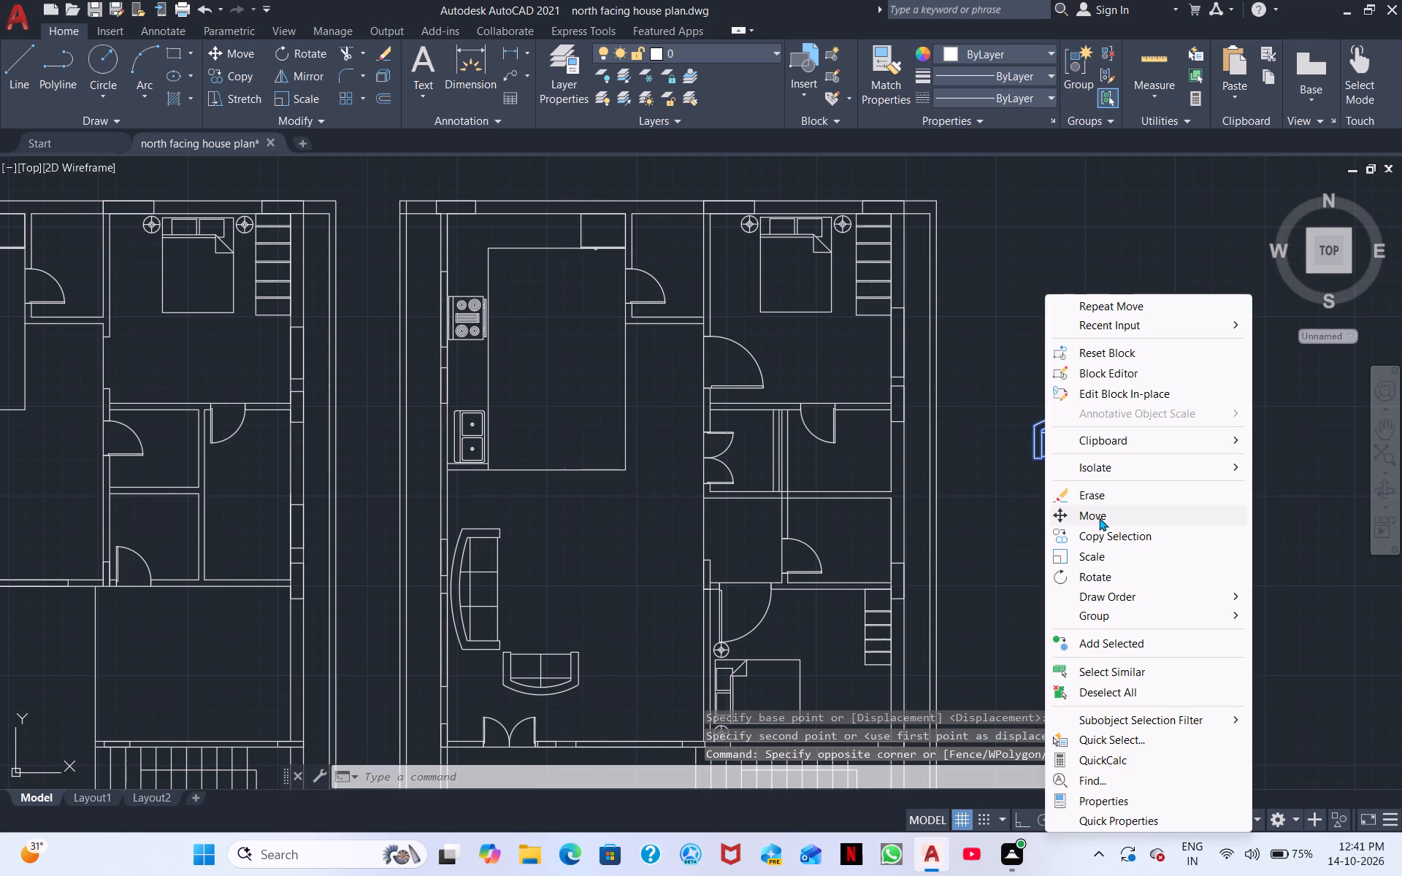
click(1076, 451)
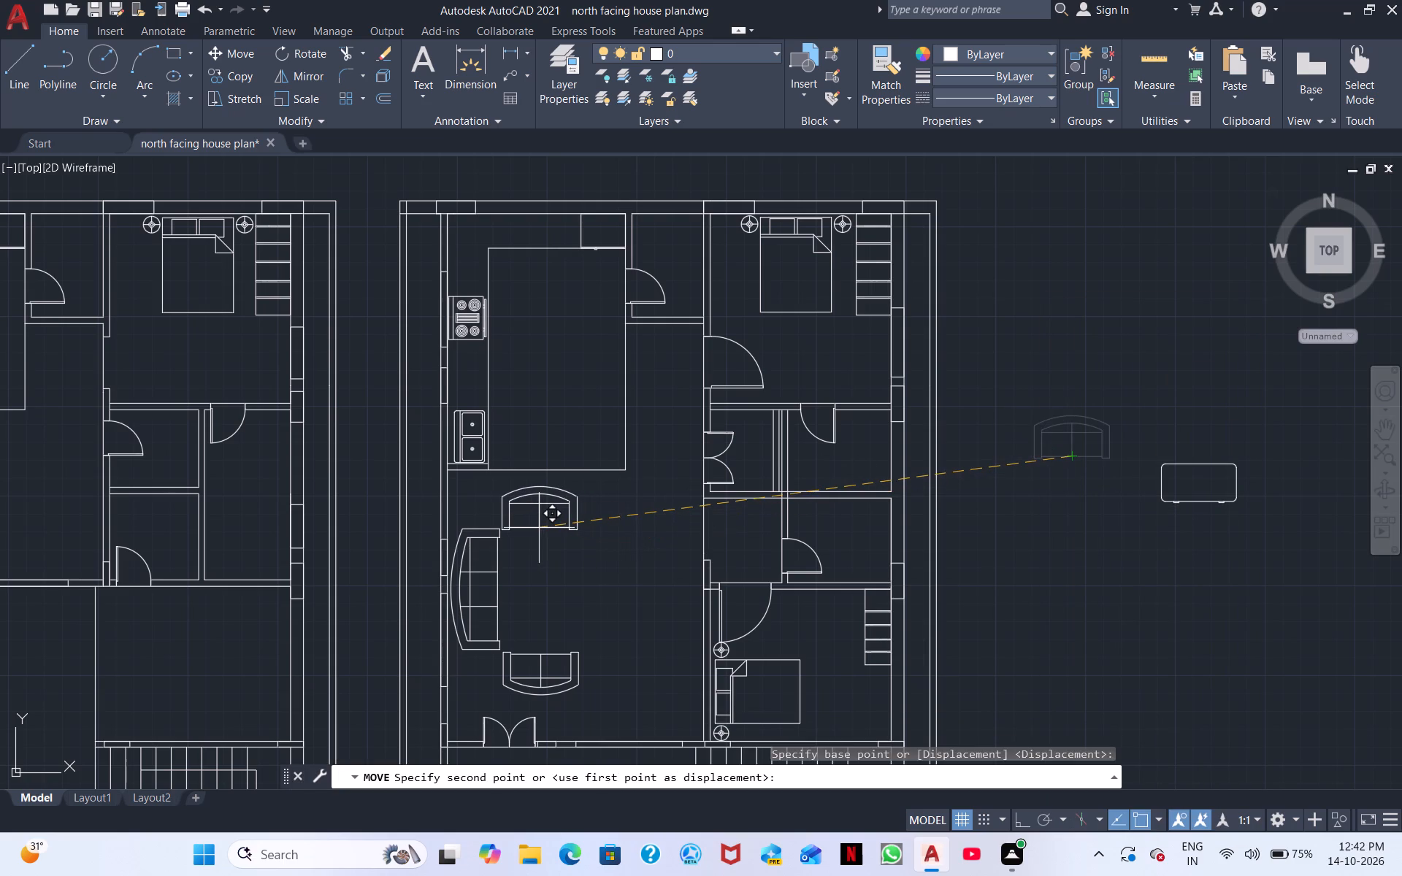
scroll(540, 528, up, 1)
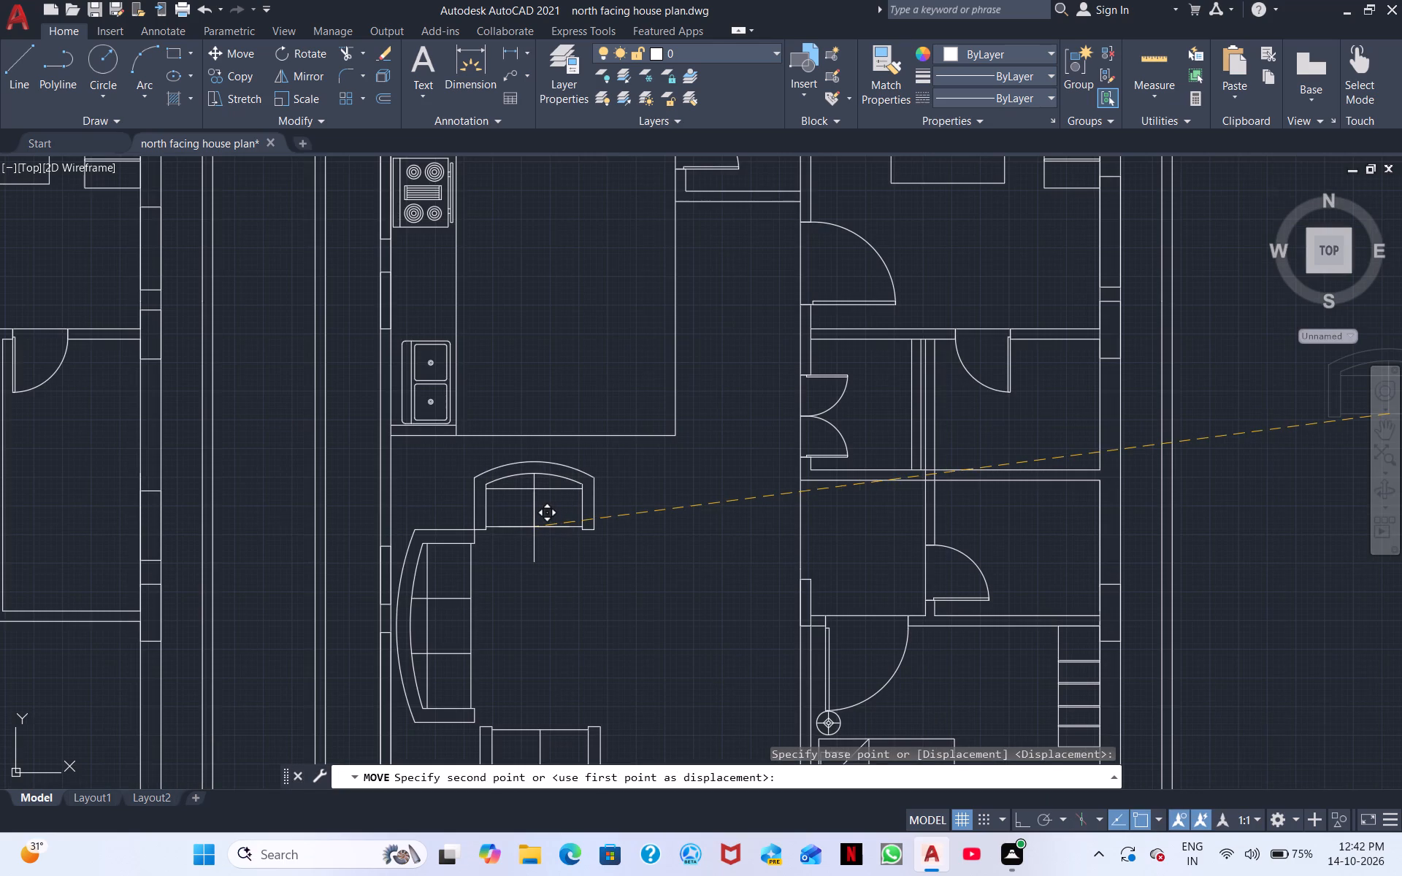
click(537, 526)
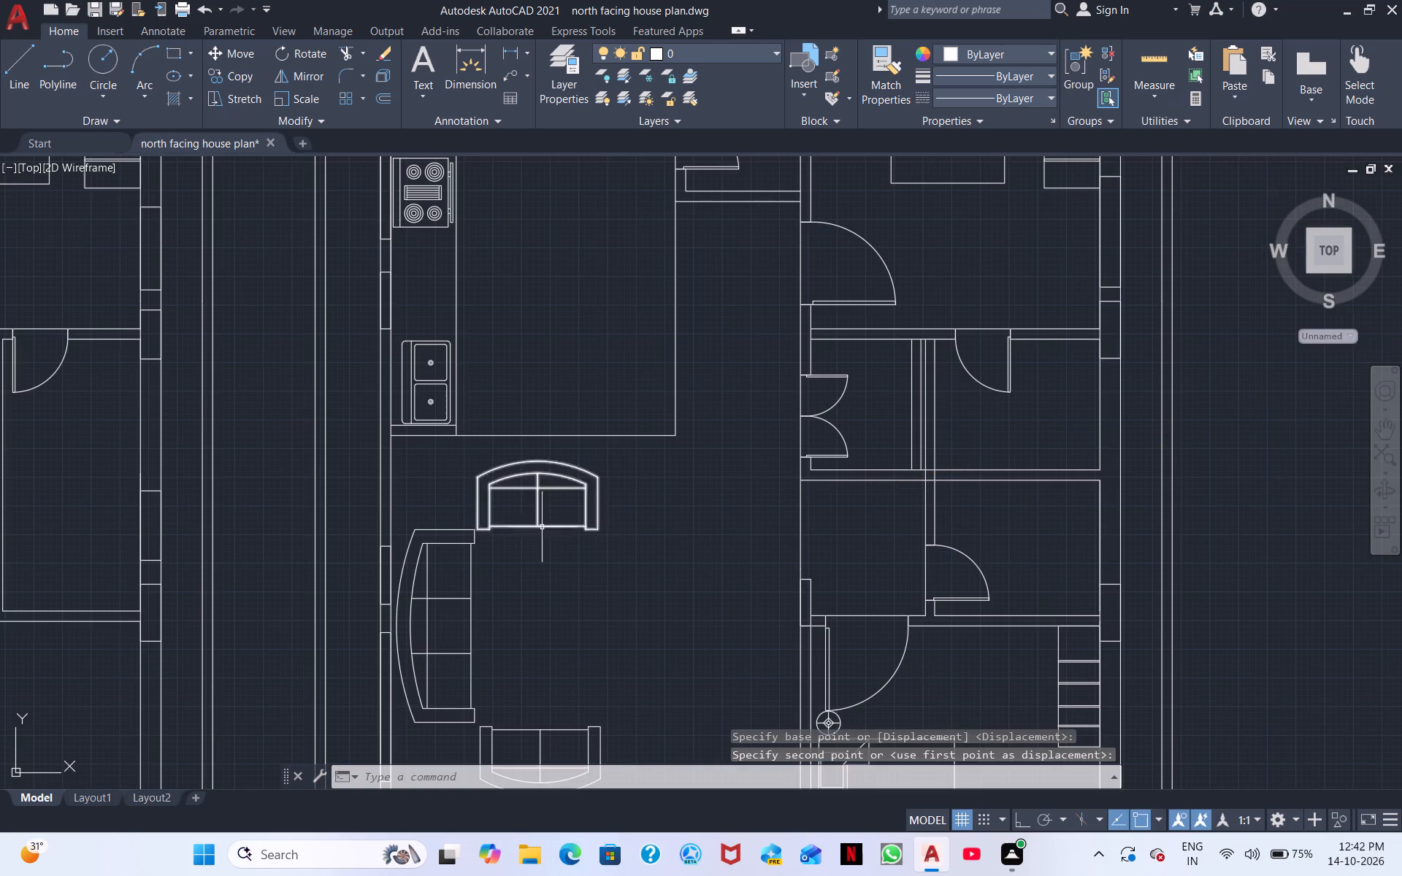
Rotate the table about a quarter turn clockwise around its northeast corner so its length runs north-south.
scroll(630, 585, down, 1)
click(1282, 553)
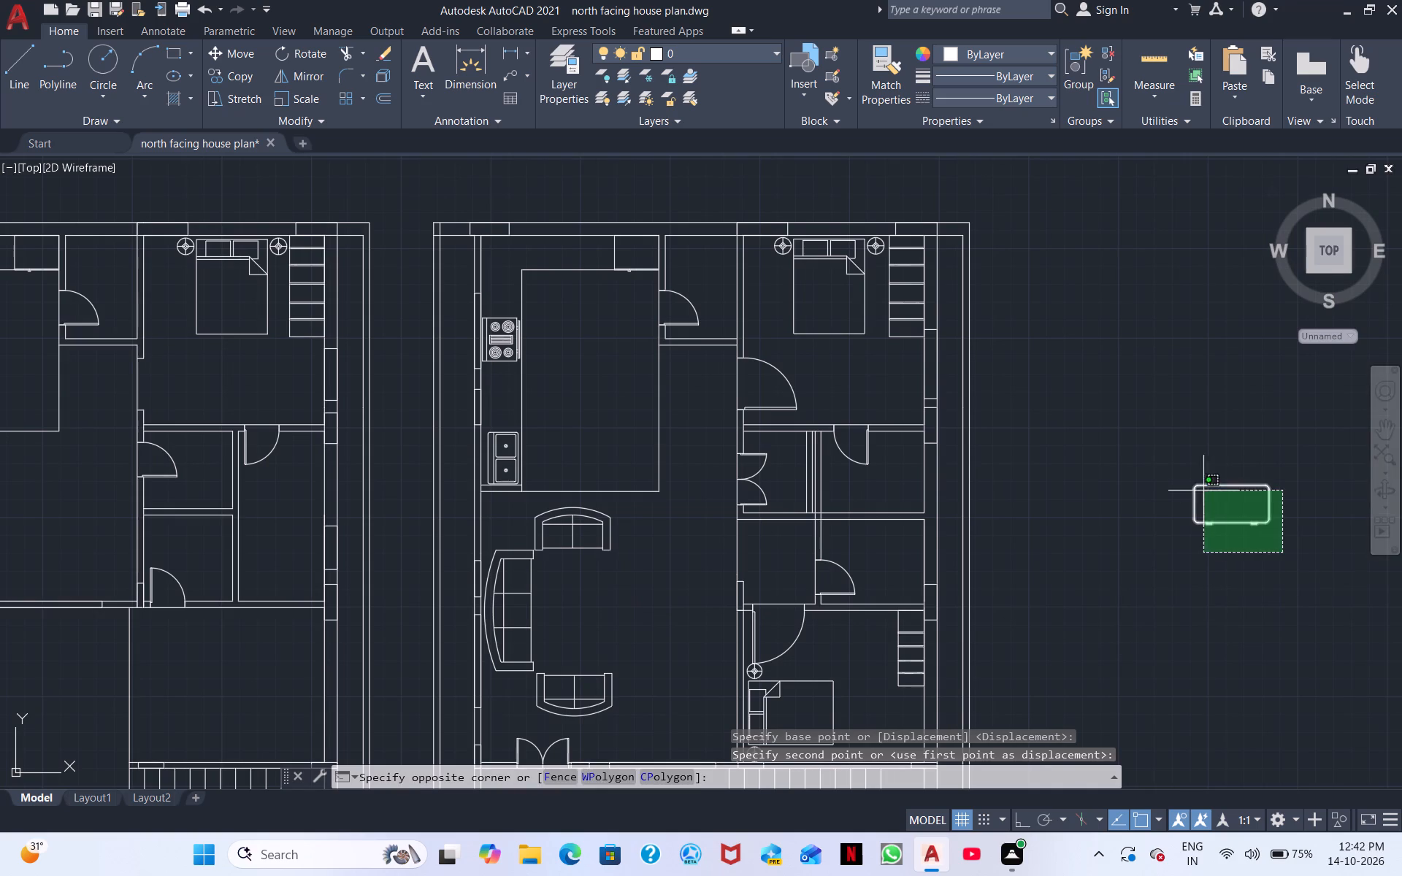
click(1191, 467)
right_click(1191, 467)
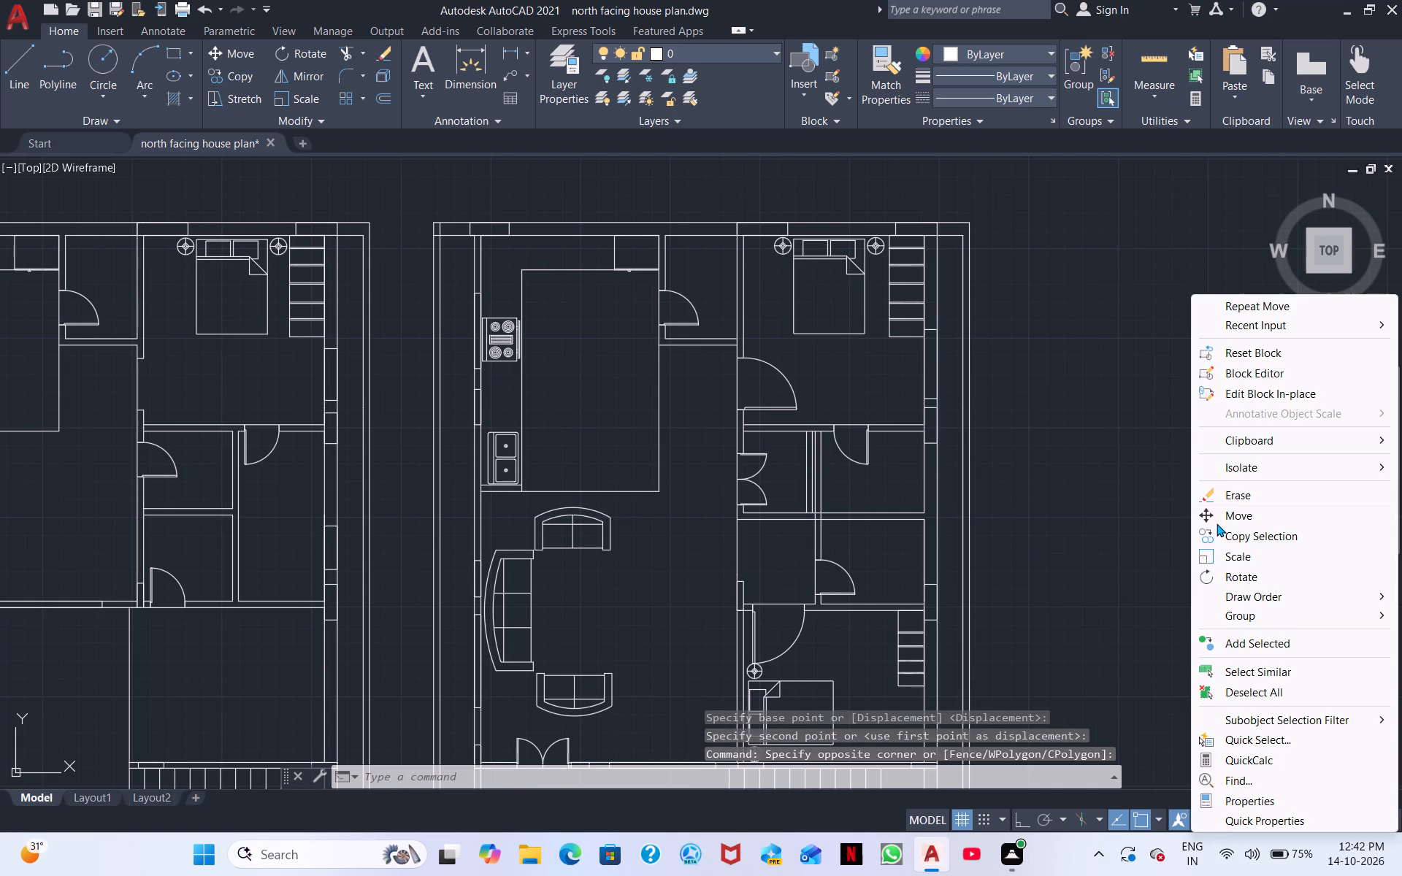
click(1250, 573)
drag(1268, 494, 1264, 515)
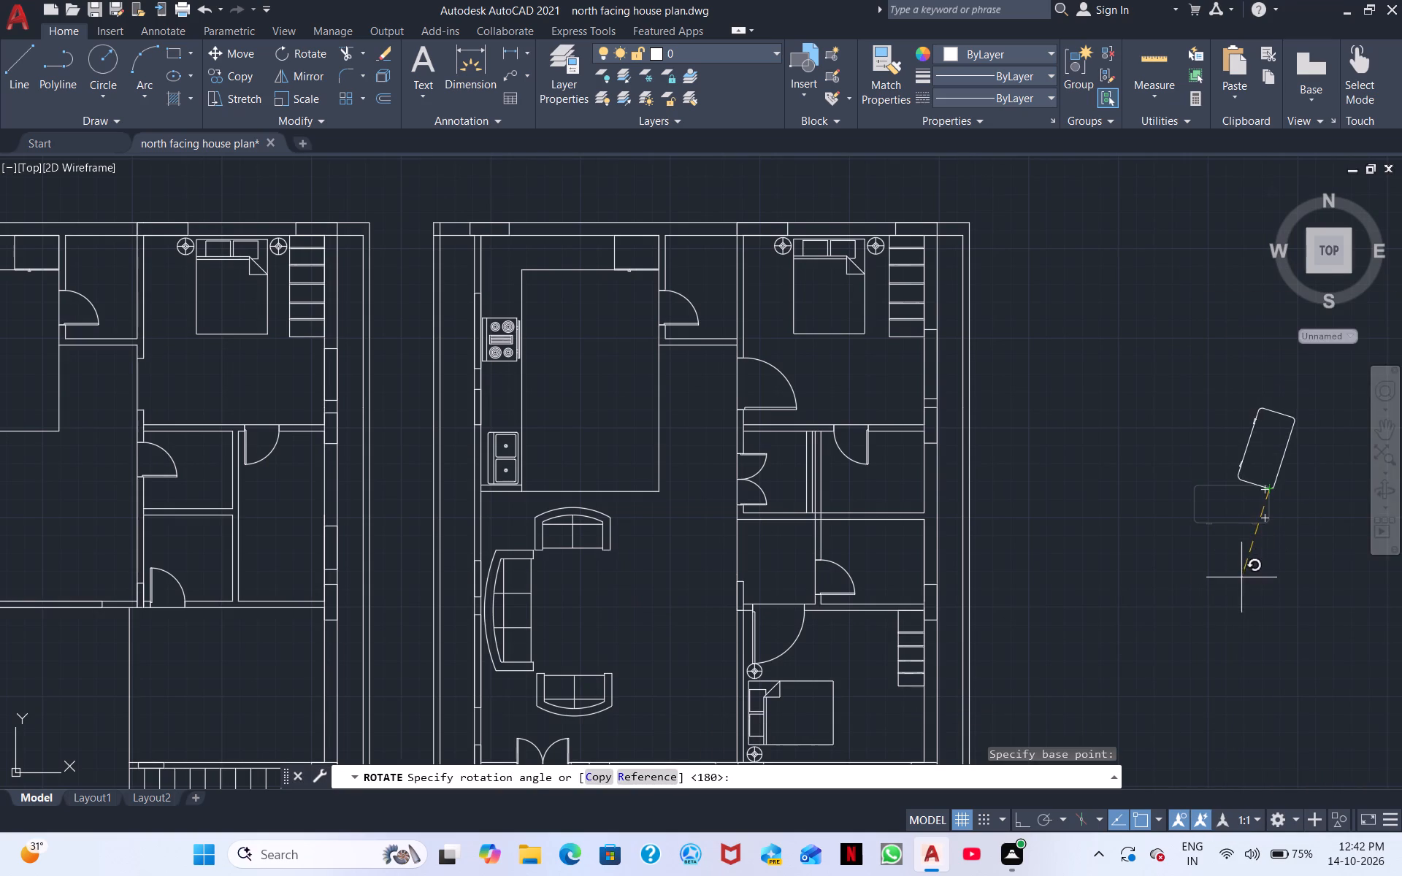
click(1260, 685)
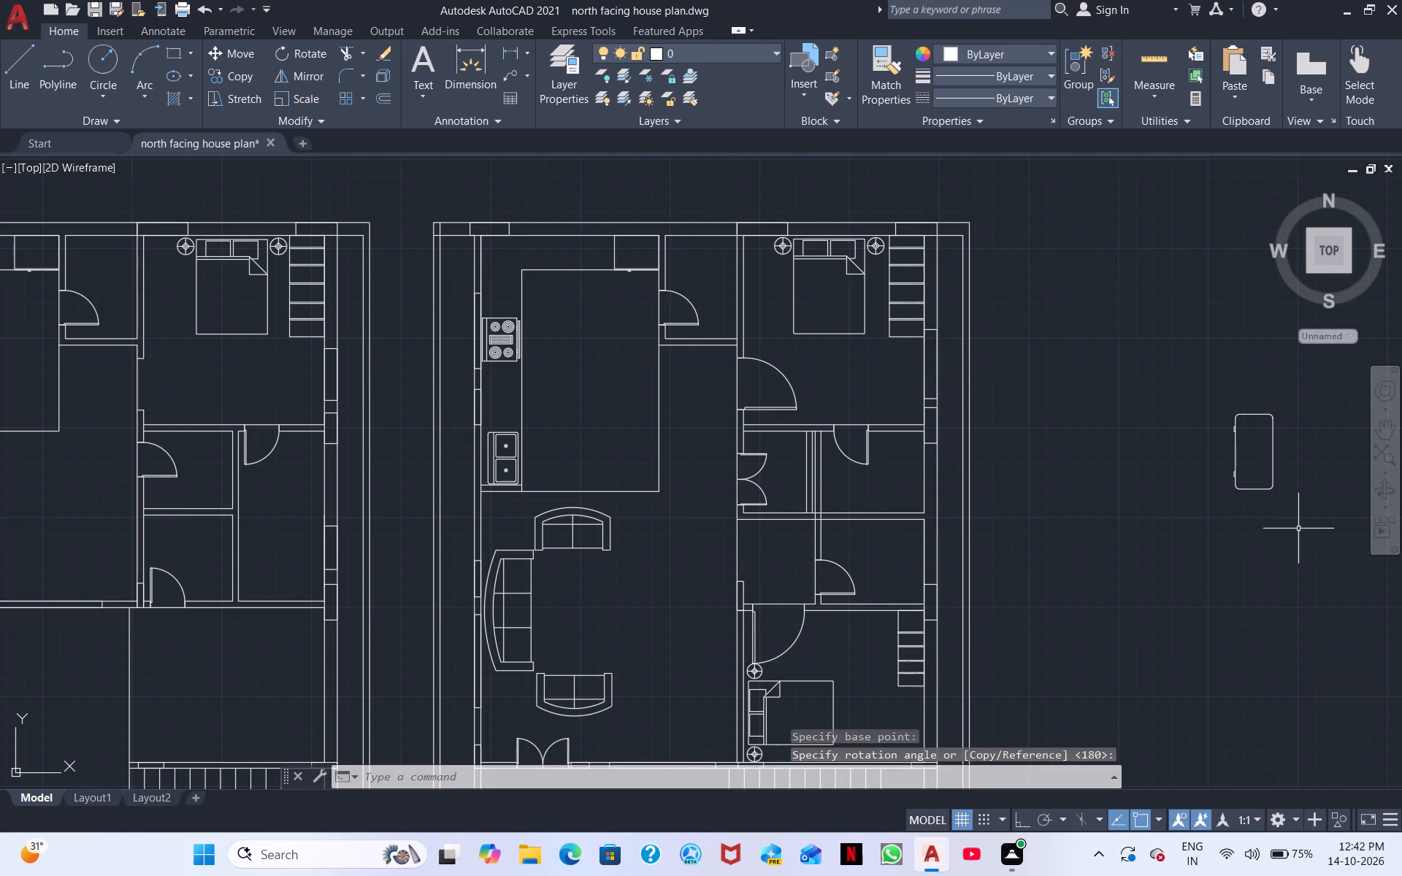
Move the rotated table into the east plan's living area, in front of the three-seater sofa and between the two-seaters.
click(1298, 529)
click(1210, 407)
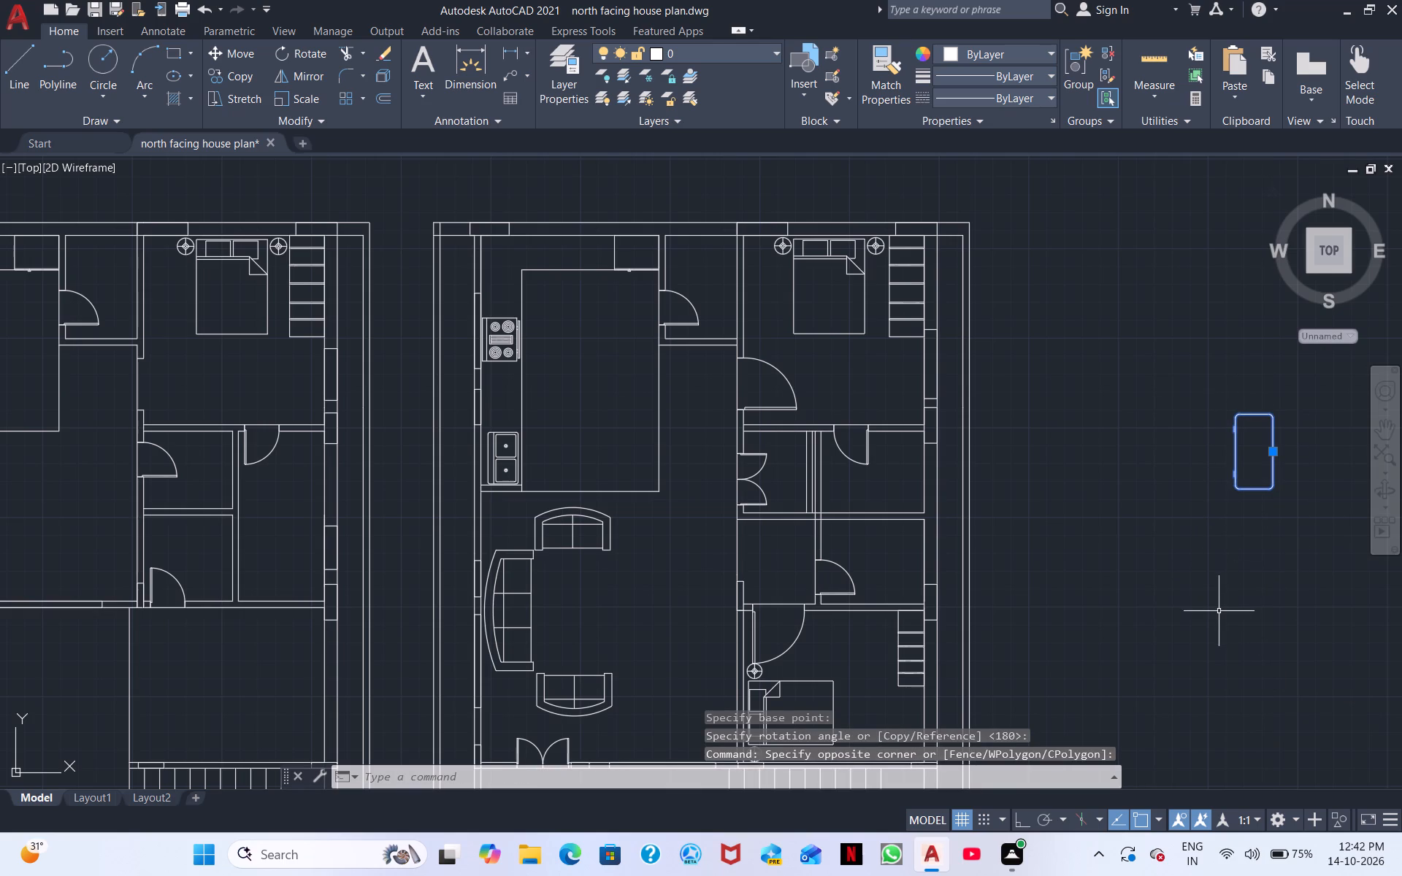
right_click(1219, 611)
click(1246, 294)
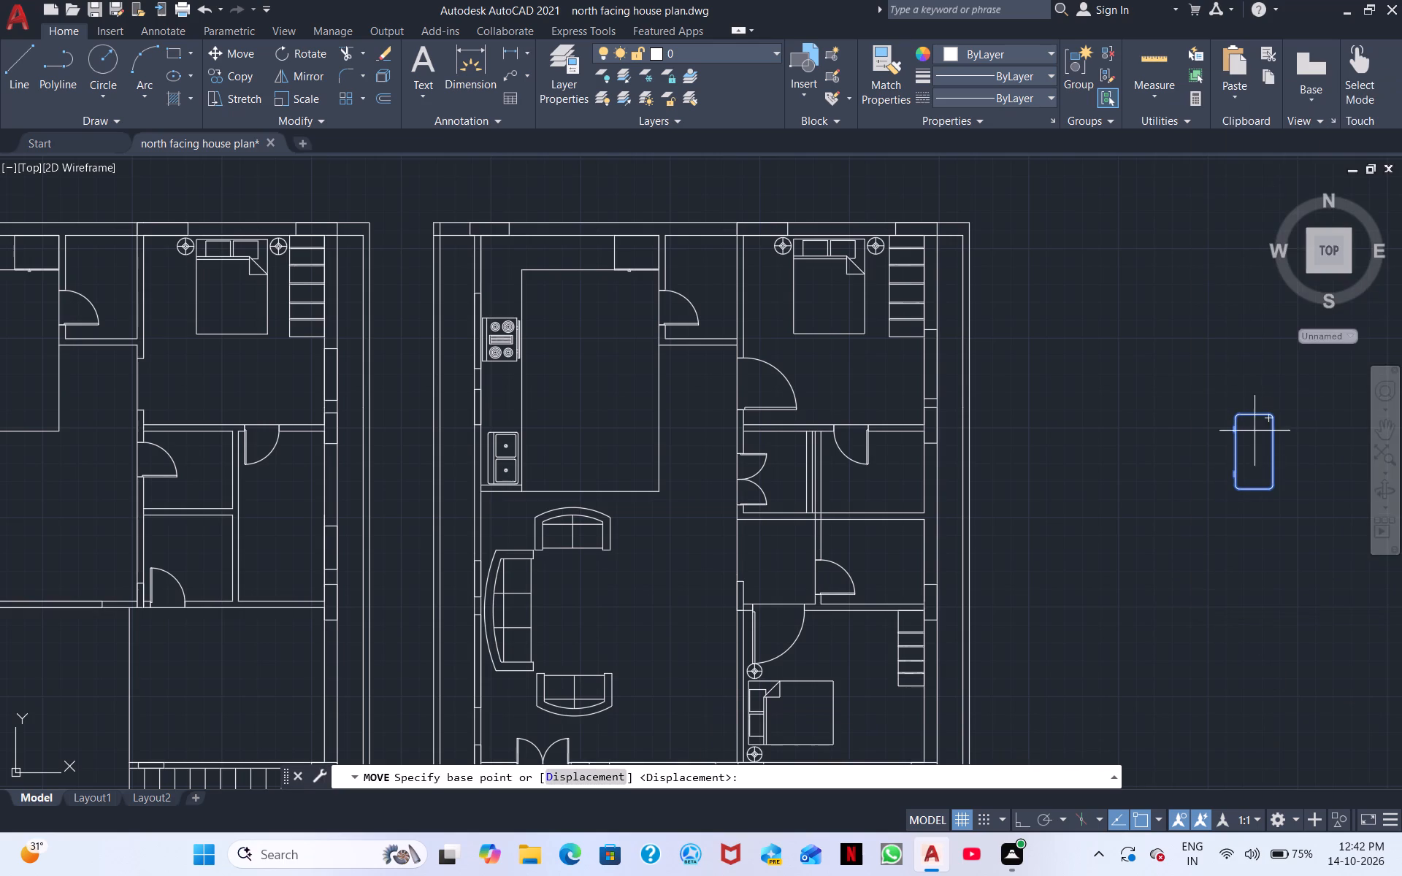
click(1255, 462)
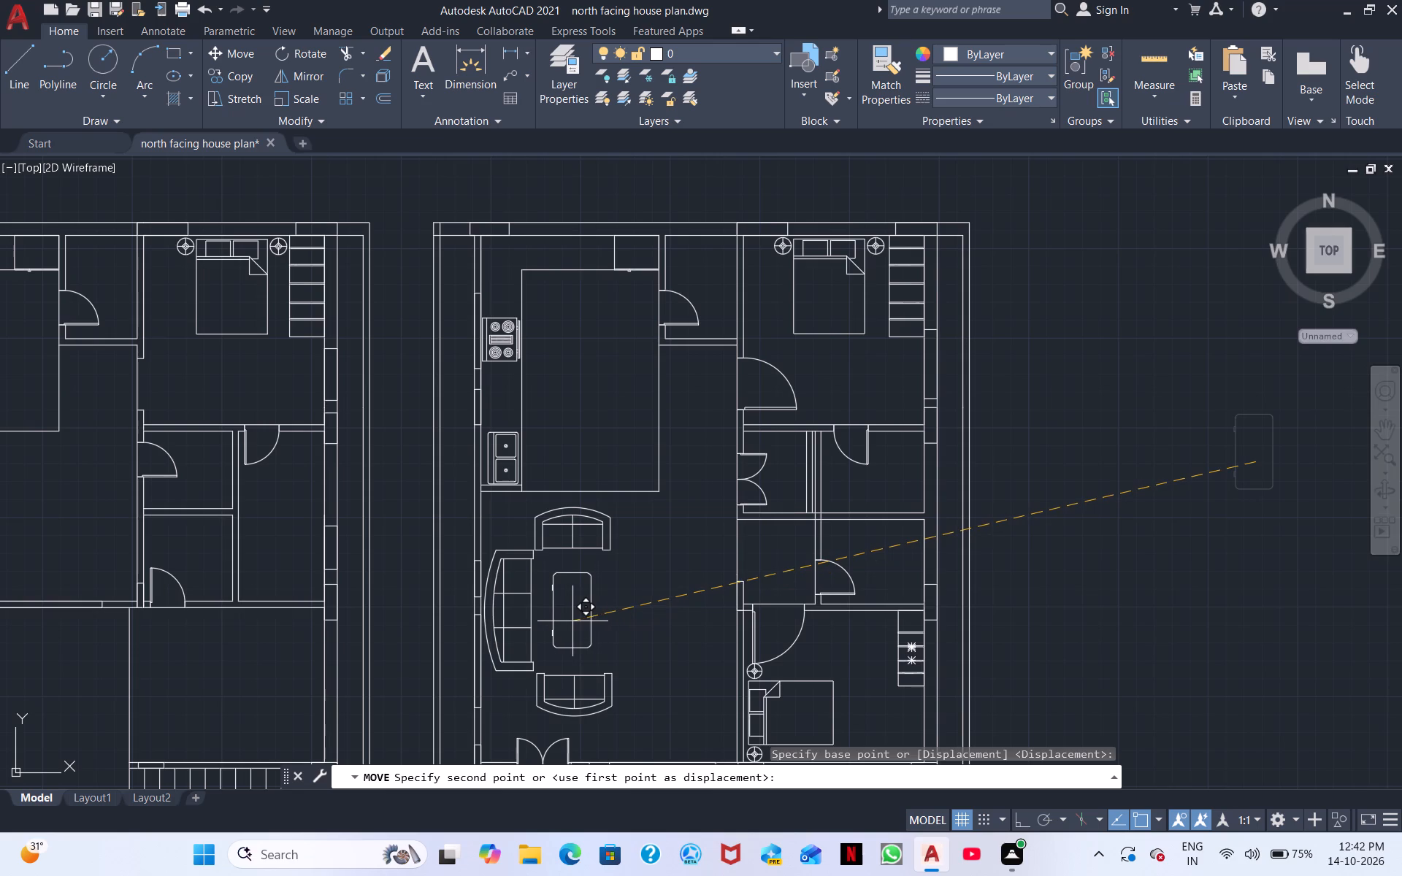
click(572, 621)
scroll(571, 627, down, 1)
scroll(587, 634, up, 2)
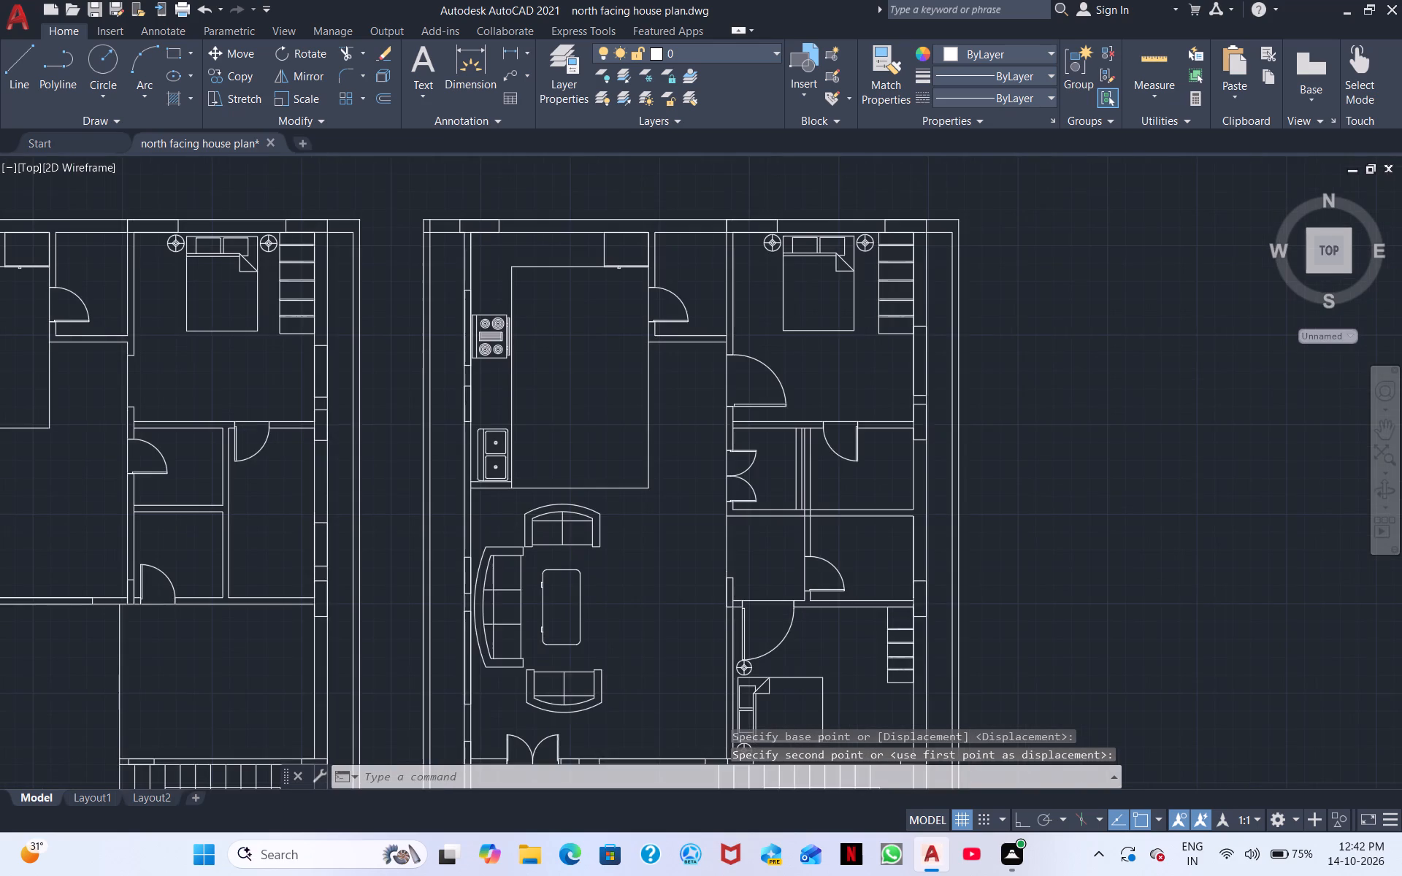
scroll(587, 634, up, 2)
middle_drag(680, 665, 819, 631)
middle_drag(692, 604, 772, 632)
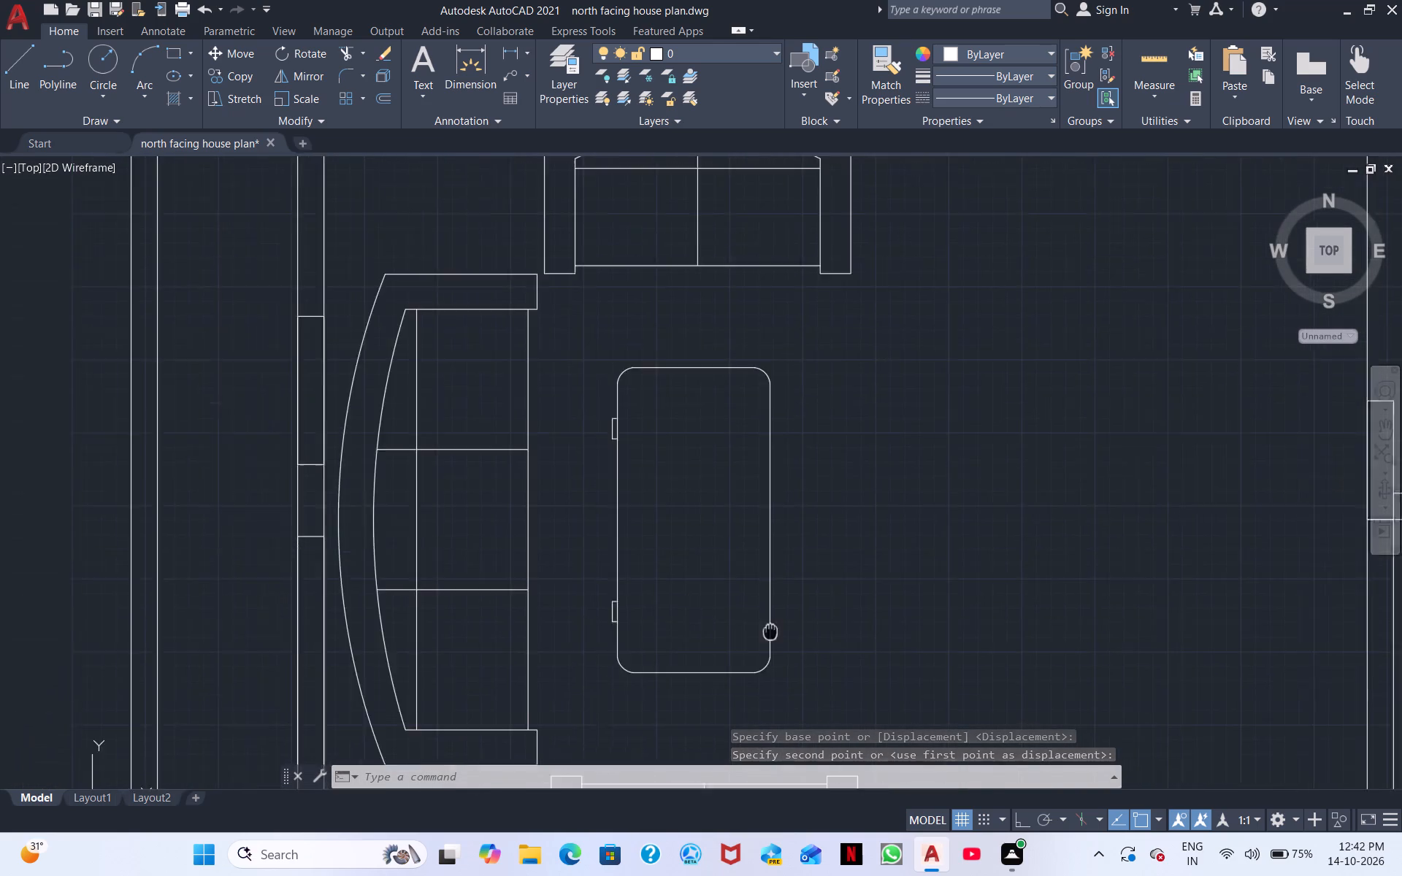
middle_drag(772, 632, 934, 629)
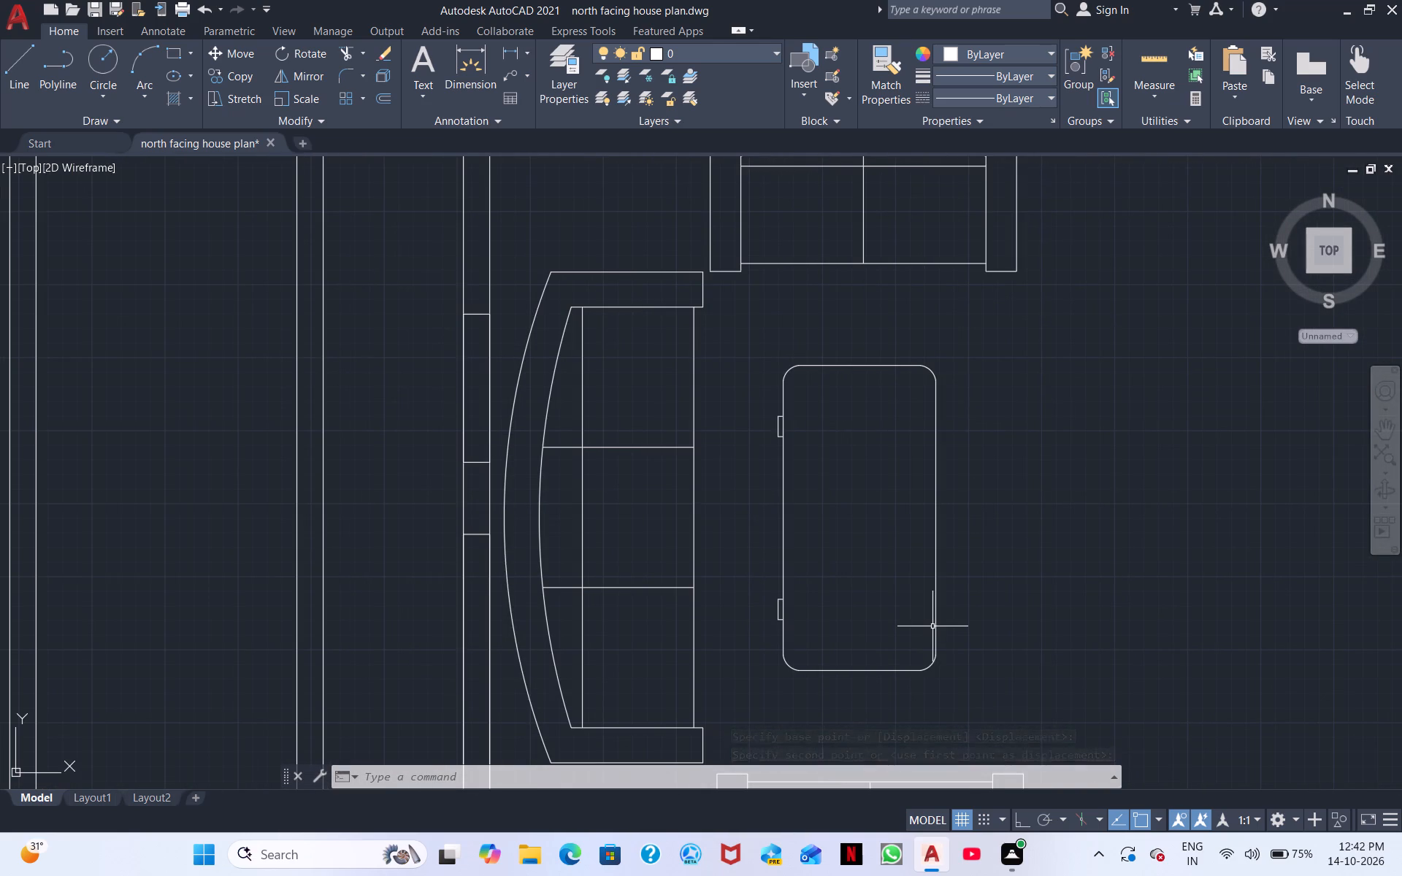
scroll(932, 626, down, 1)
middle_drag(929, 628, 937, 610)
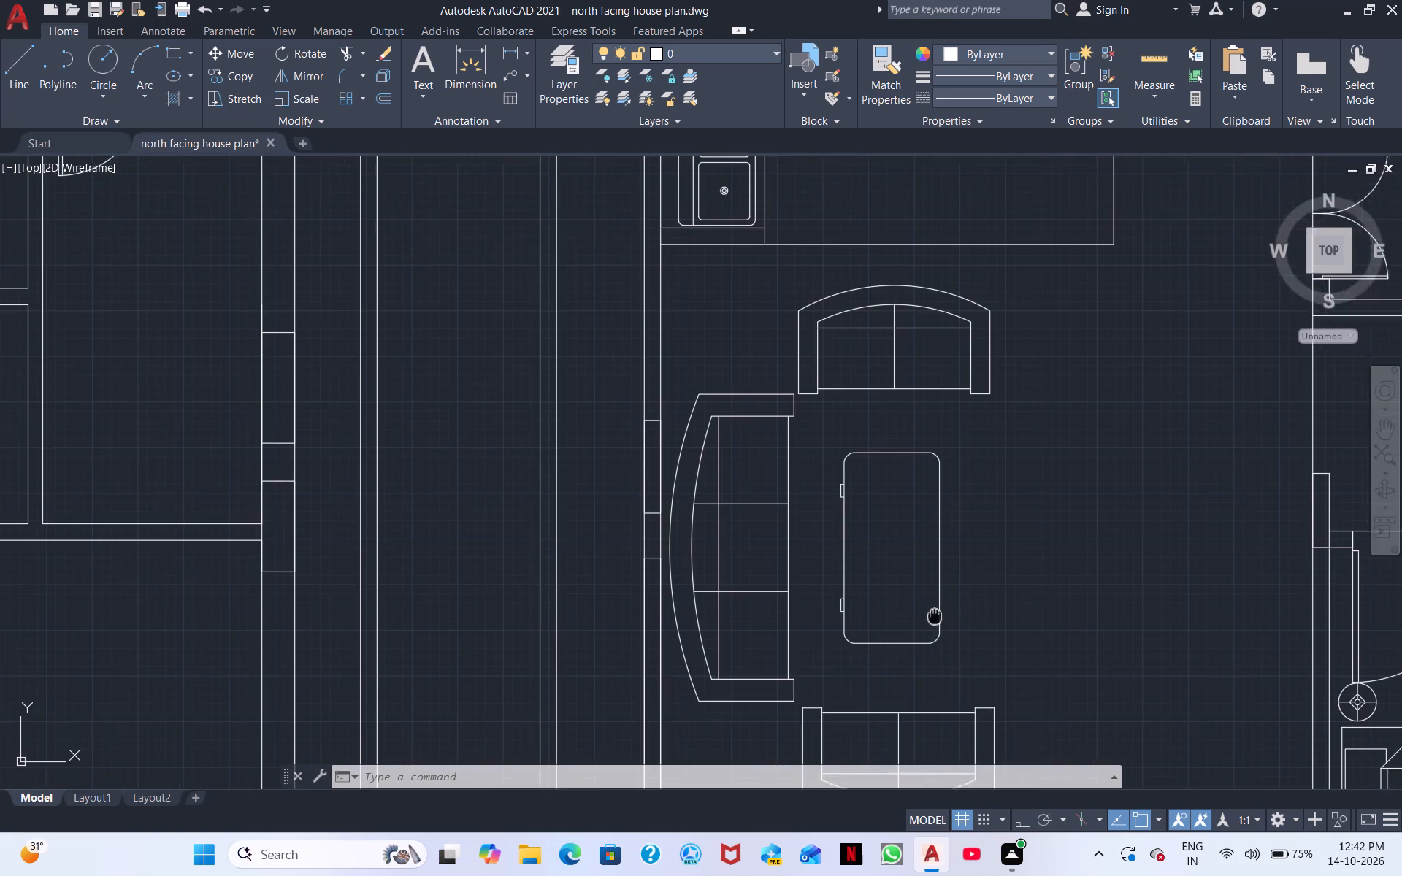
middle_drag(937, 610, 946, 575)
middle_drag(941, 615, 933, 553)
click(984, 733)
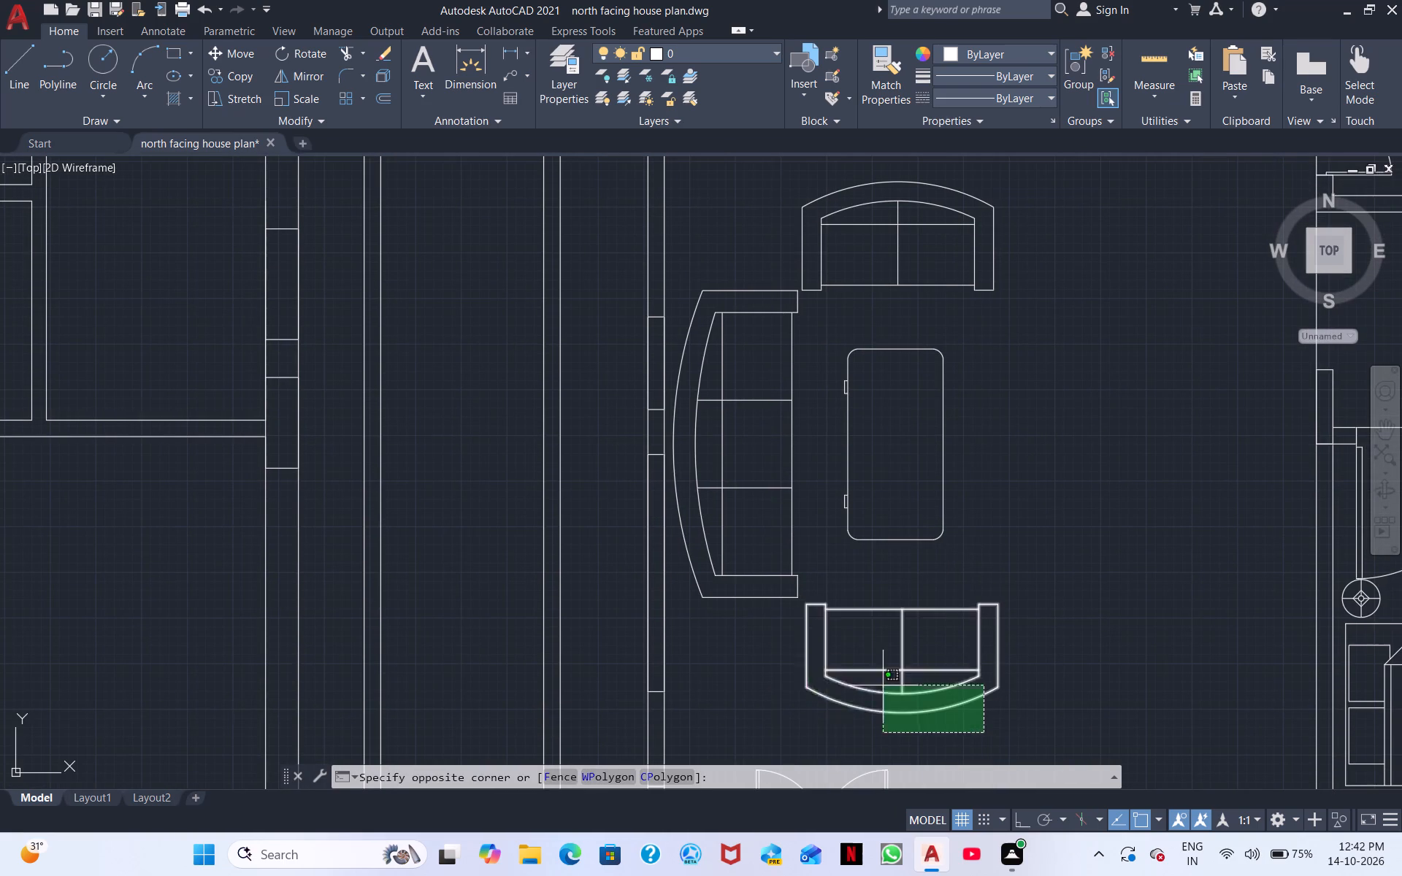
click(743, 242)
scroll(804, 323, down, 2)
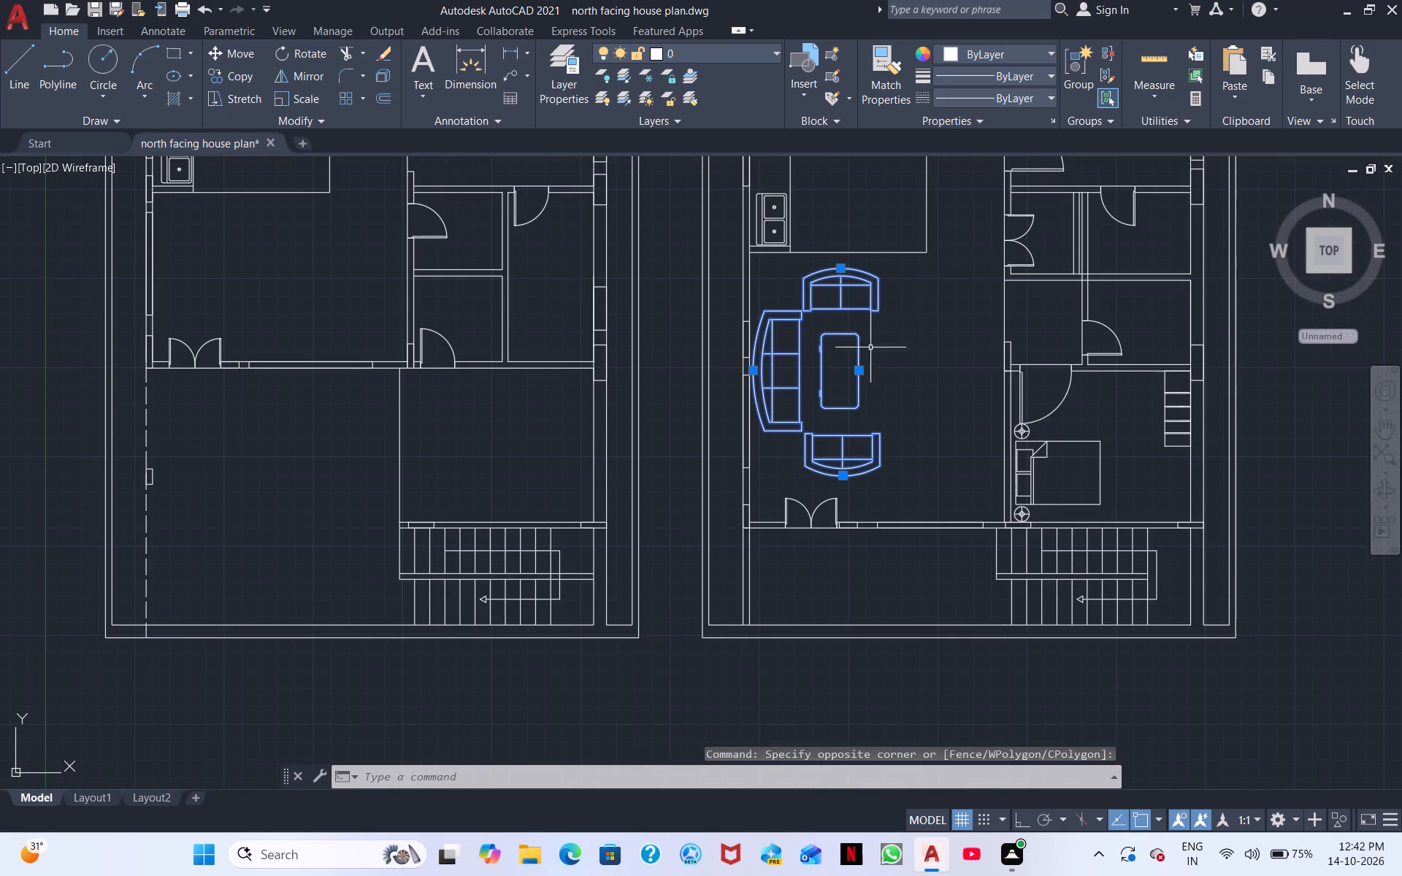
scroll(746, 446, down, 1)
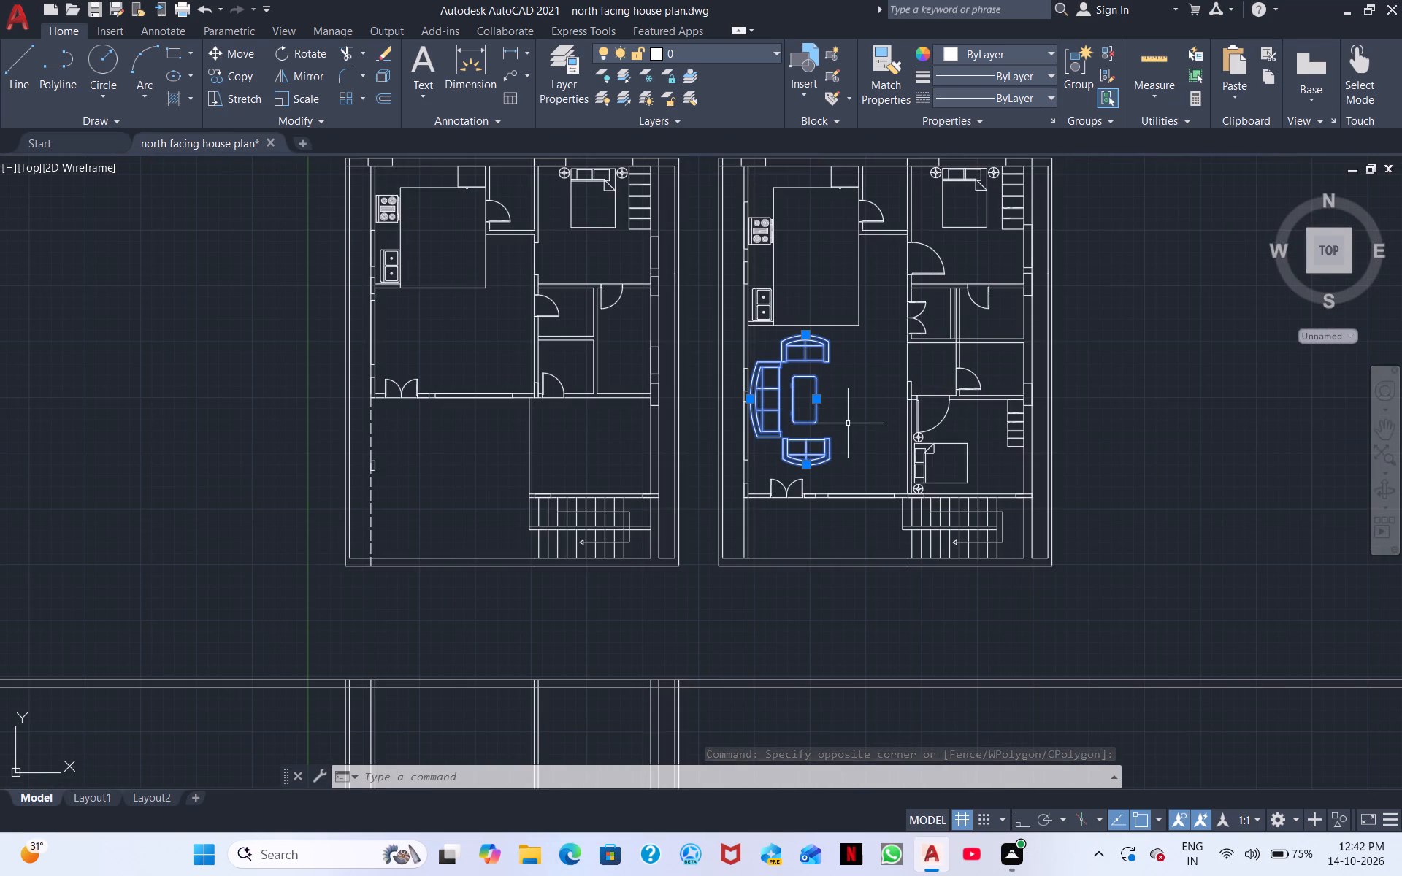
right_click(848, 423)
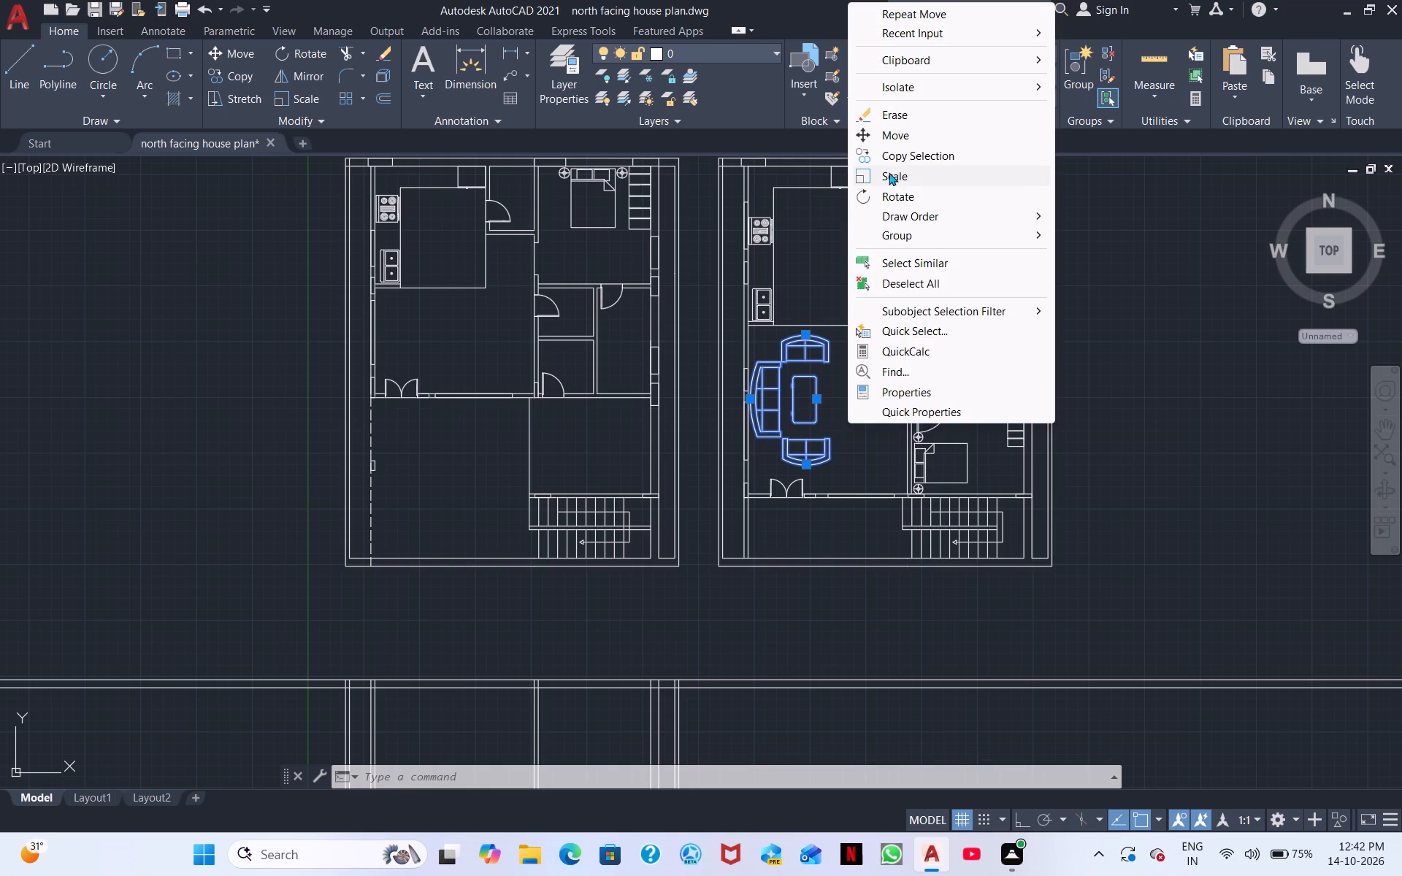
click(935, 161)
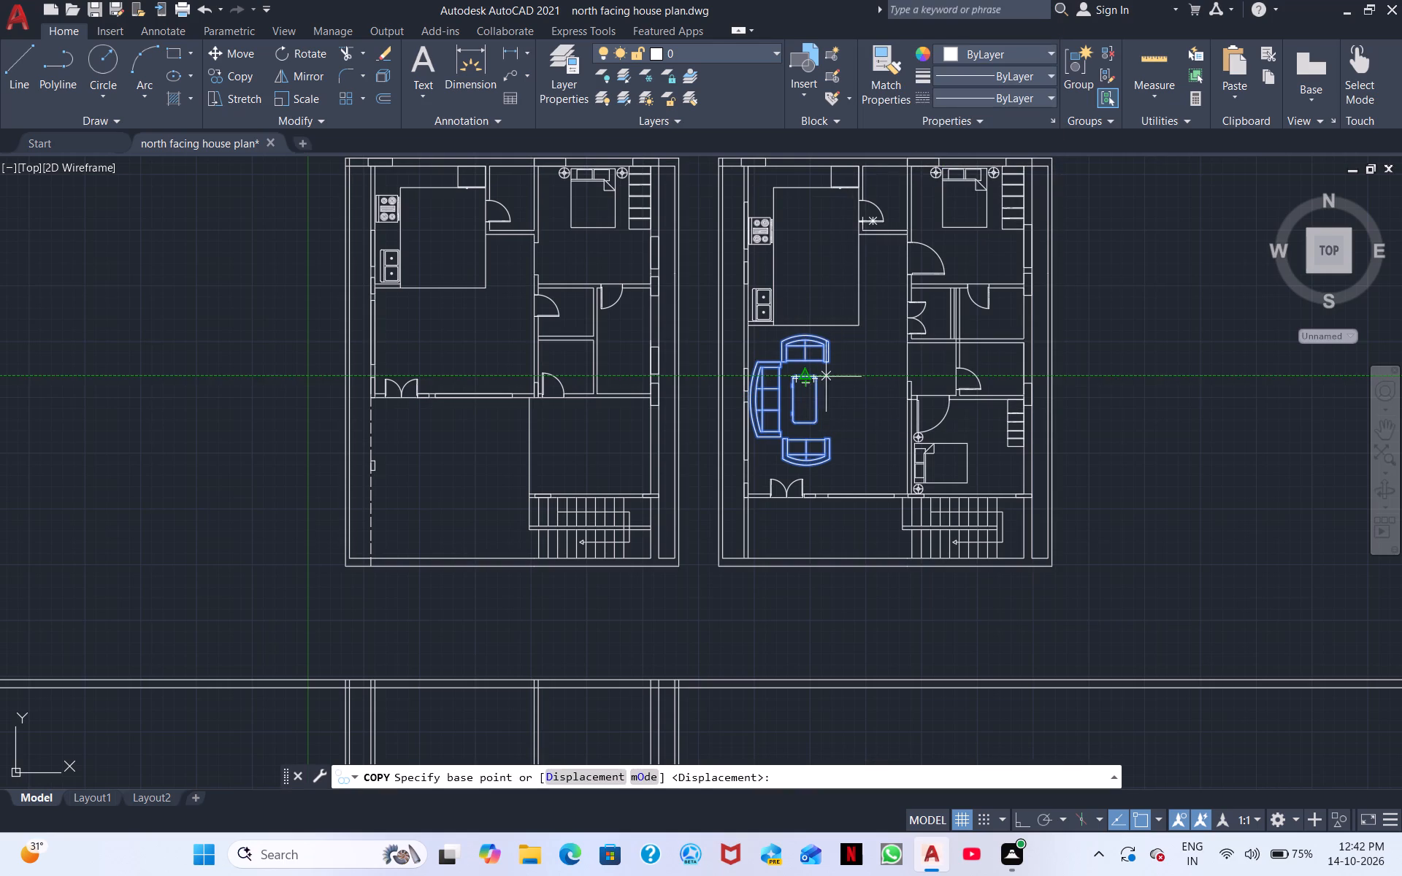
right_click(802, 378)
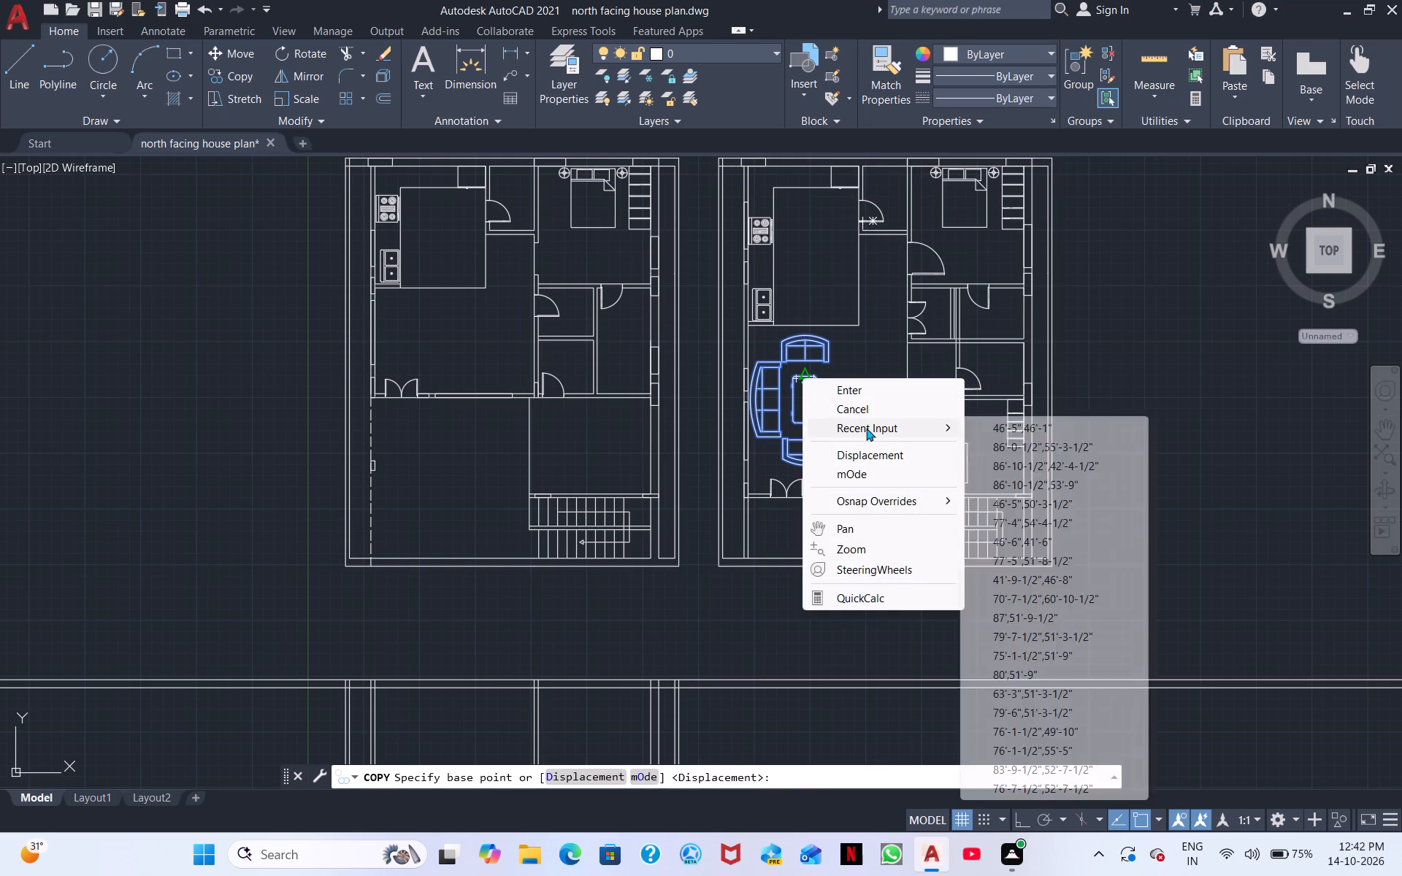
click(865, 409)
Scale the three sofas and the table down together to about three quarters size, about a point at the south two-seater sofa.
click(840, 470)
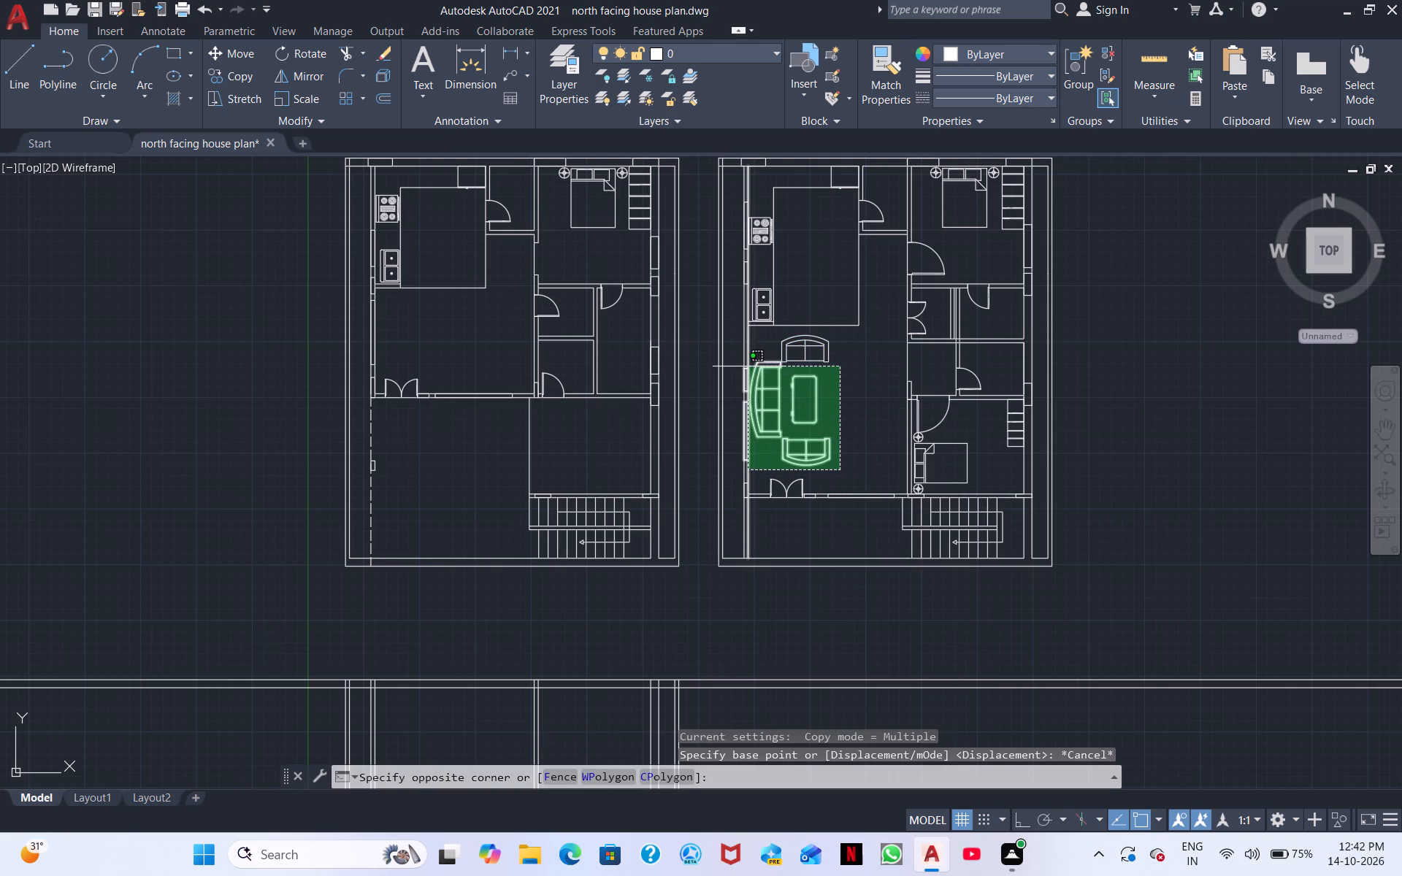
click(762, 338)
right_click(762, 338)
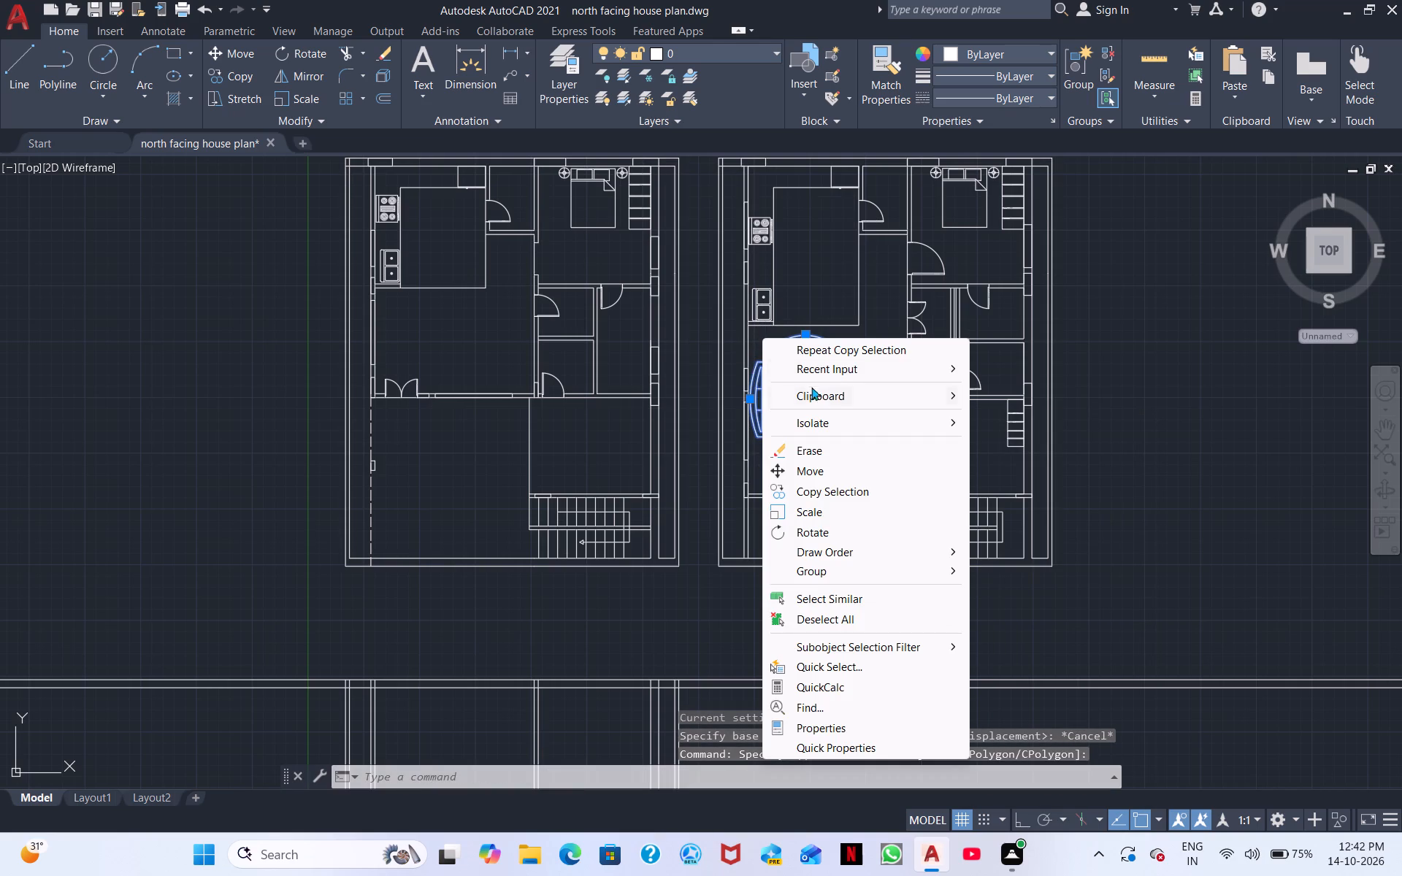
click(843, 506)
click(821, 455)
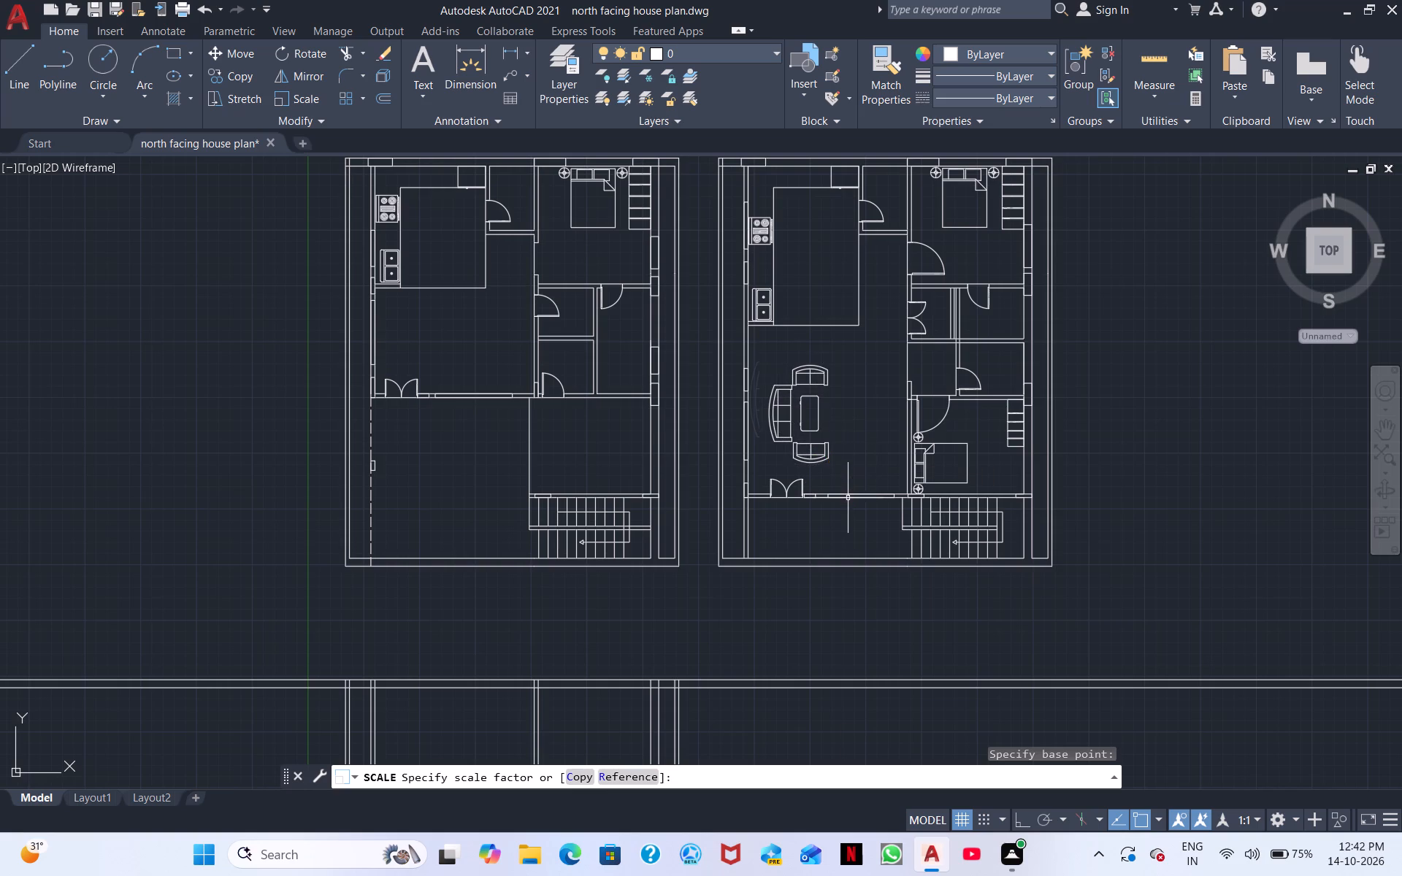
click(848, 498)
Move the scaled sofa set slightly southwest, closer to the west wall of the east plan's living area.
click(828, 466)
click(768, 353)
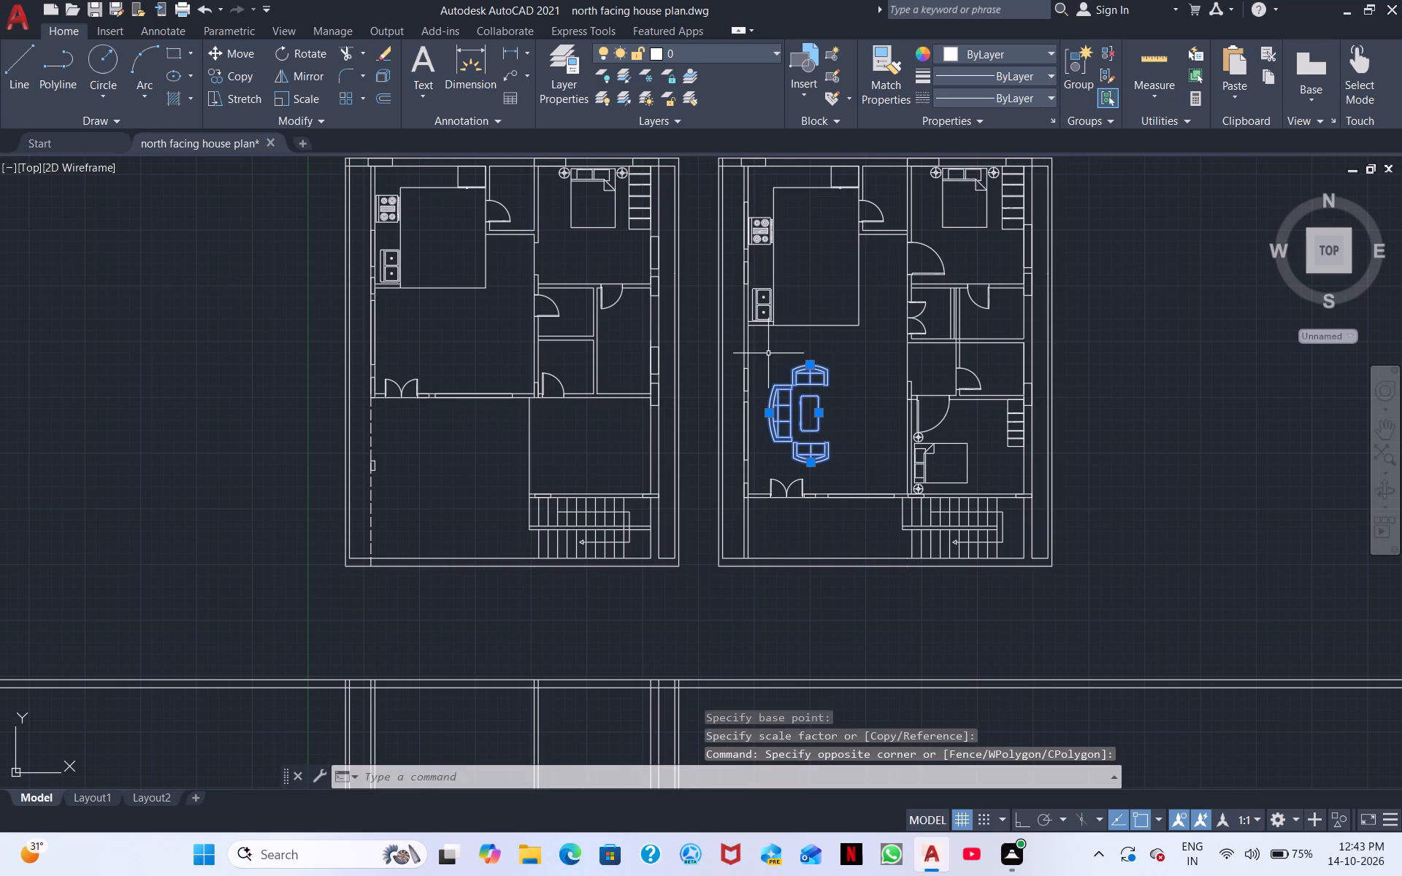
right_click(768, 353)
click(835, 483)
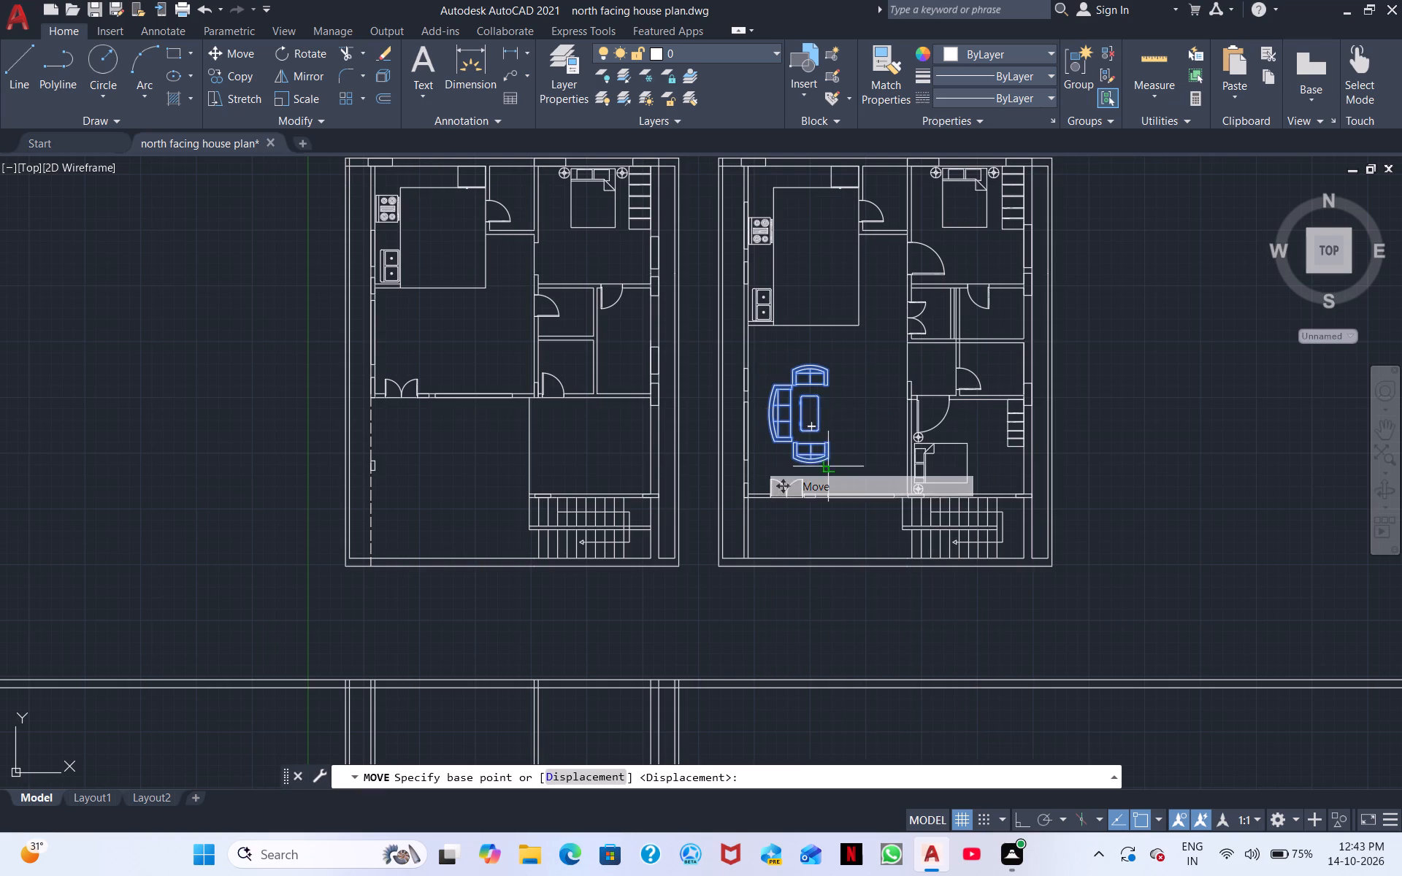
click(808, 411)
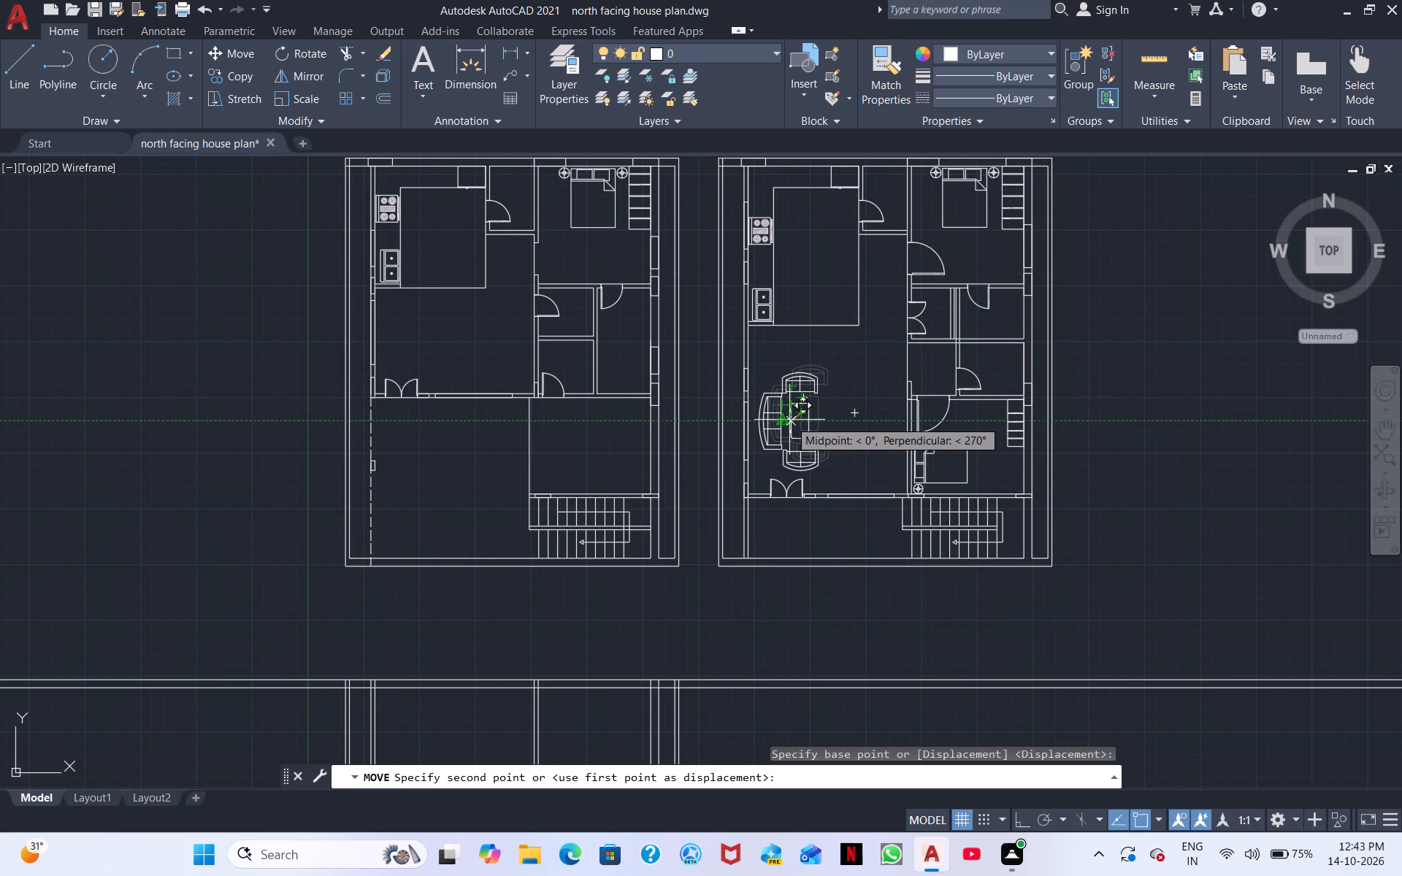
click(789, 420)
Copy the sofa set from the midpoint of the three-seater's back to the west wall of the west plan's living area.
click(820, 470)
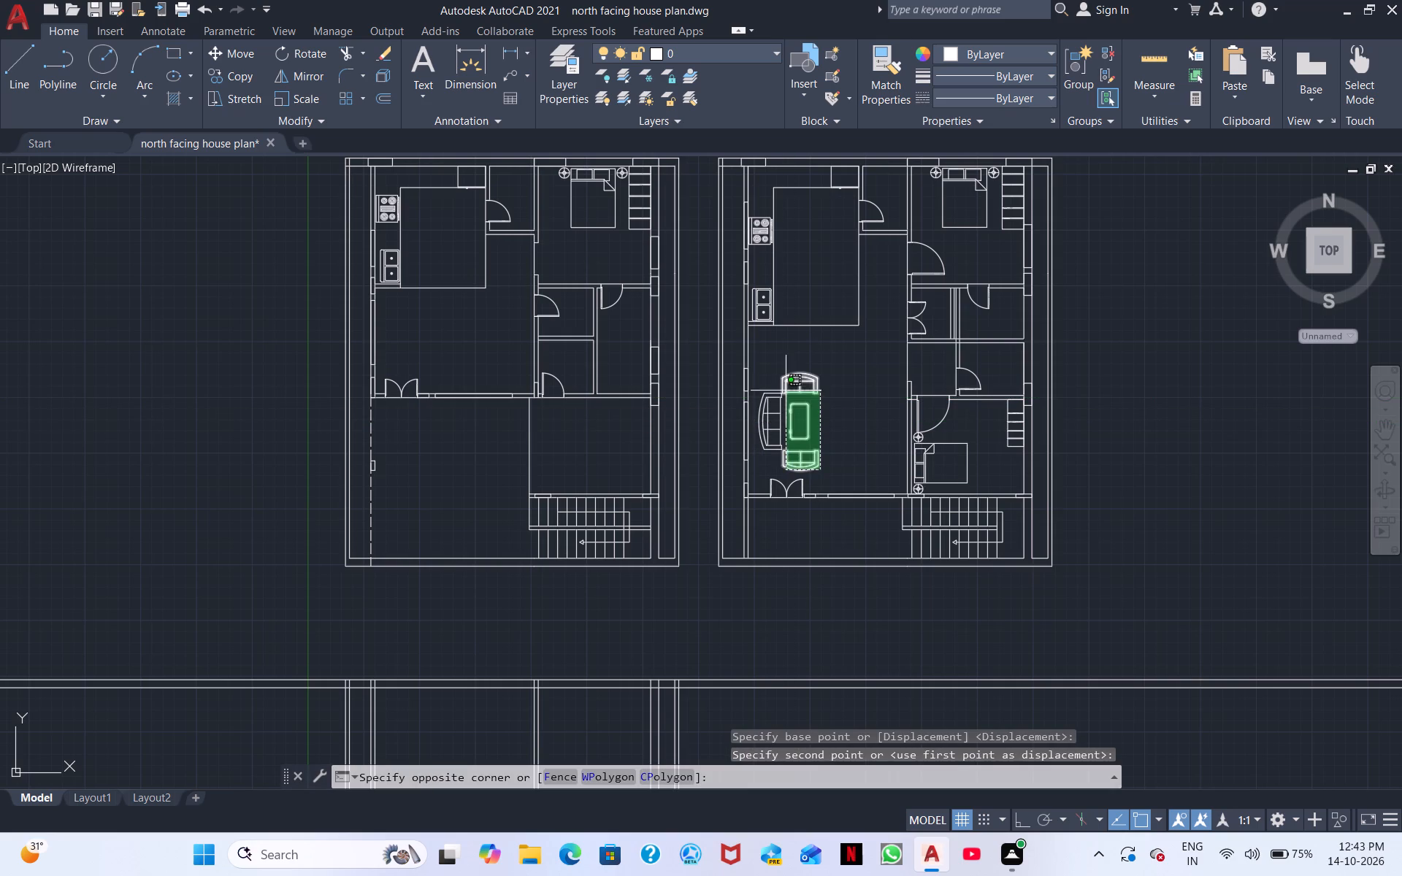
click(775, 377)
right_click(775, 377)
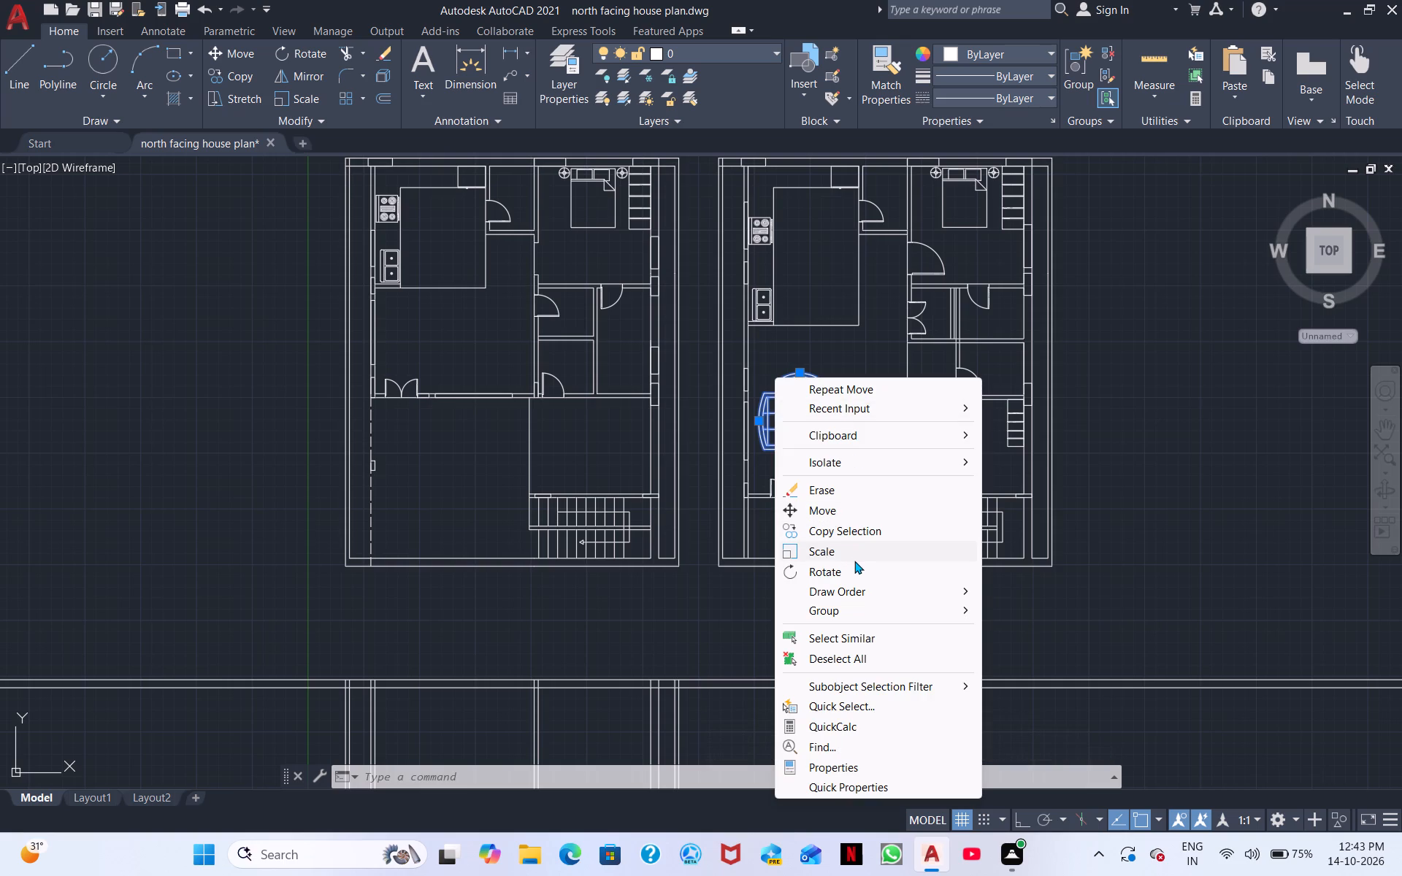
click(830, 526)
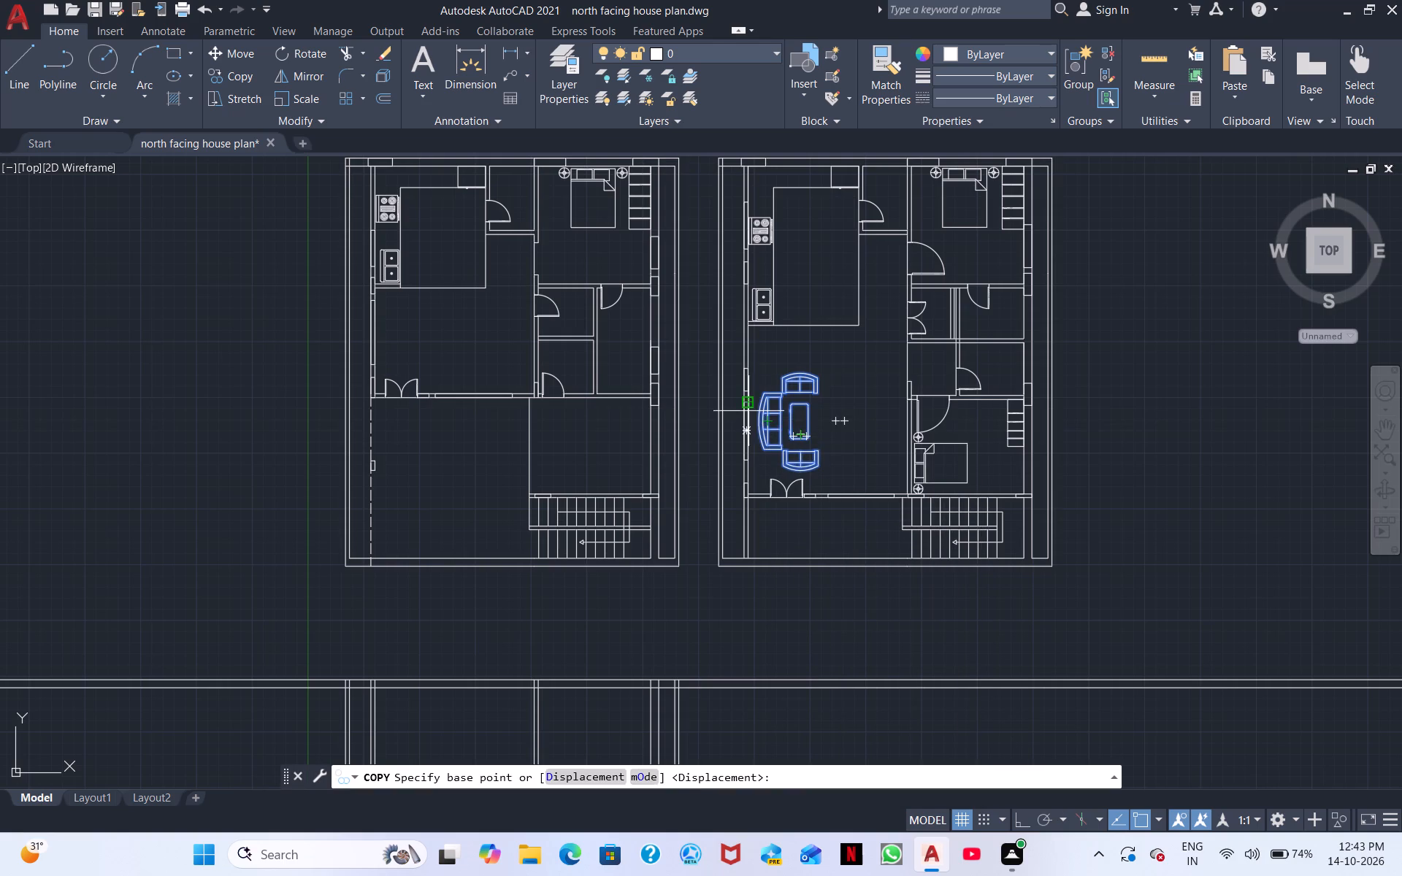
scroll(760, 421, up, 2)
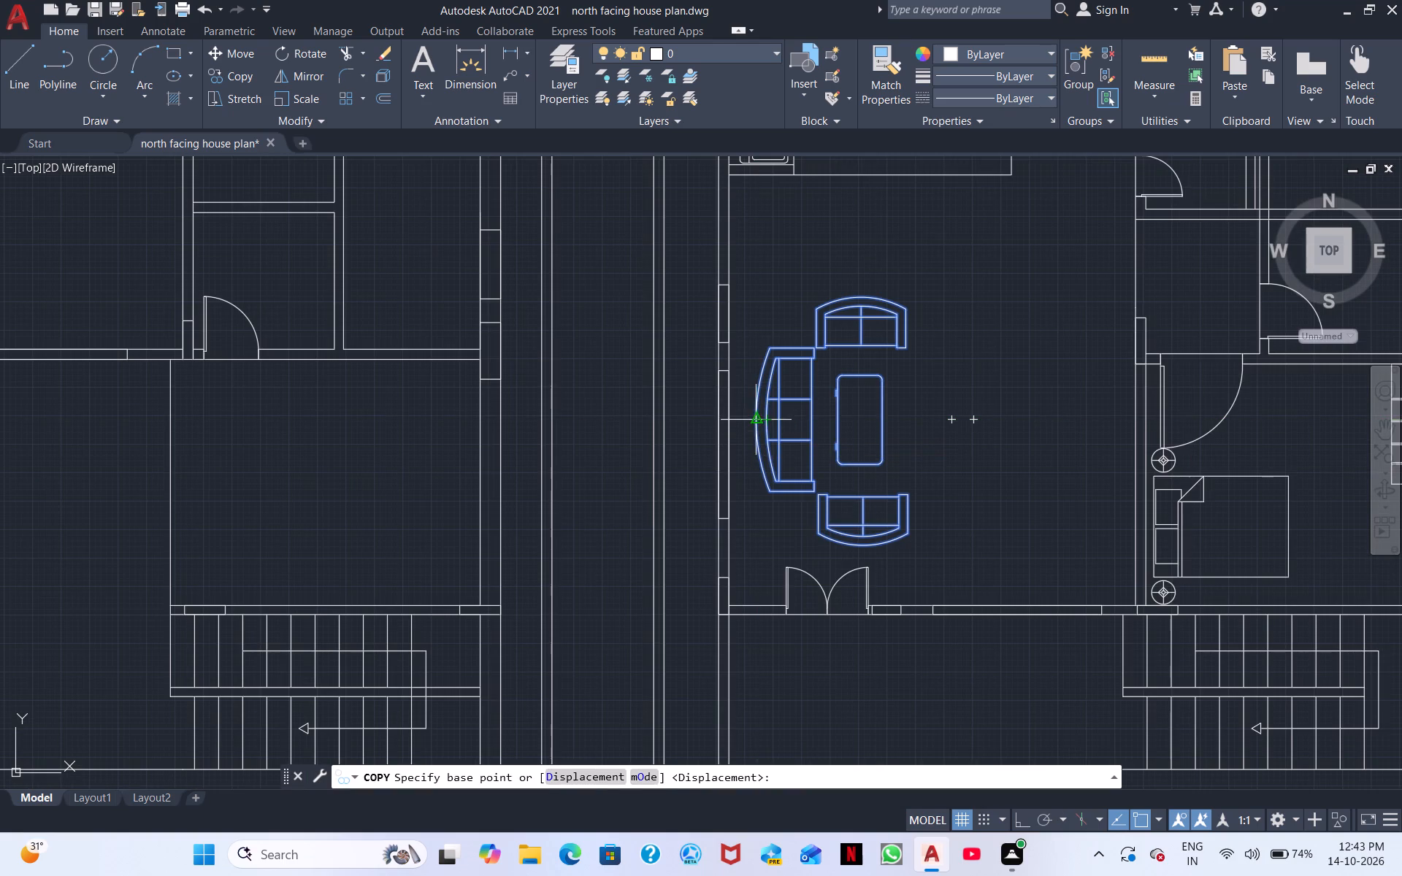
click(754, 421)
middle_drag(764, 447, 1121, 524)
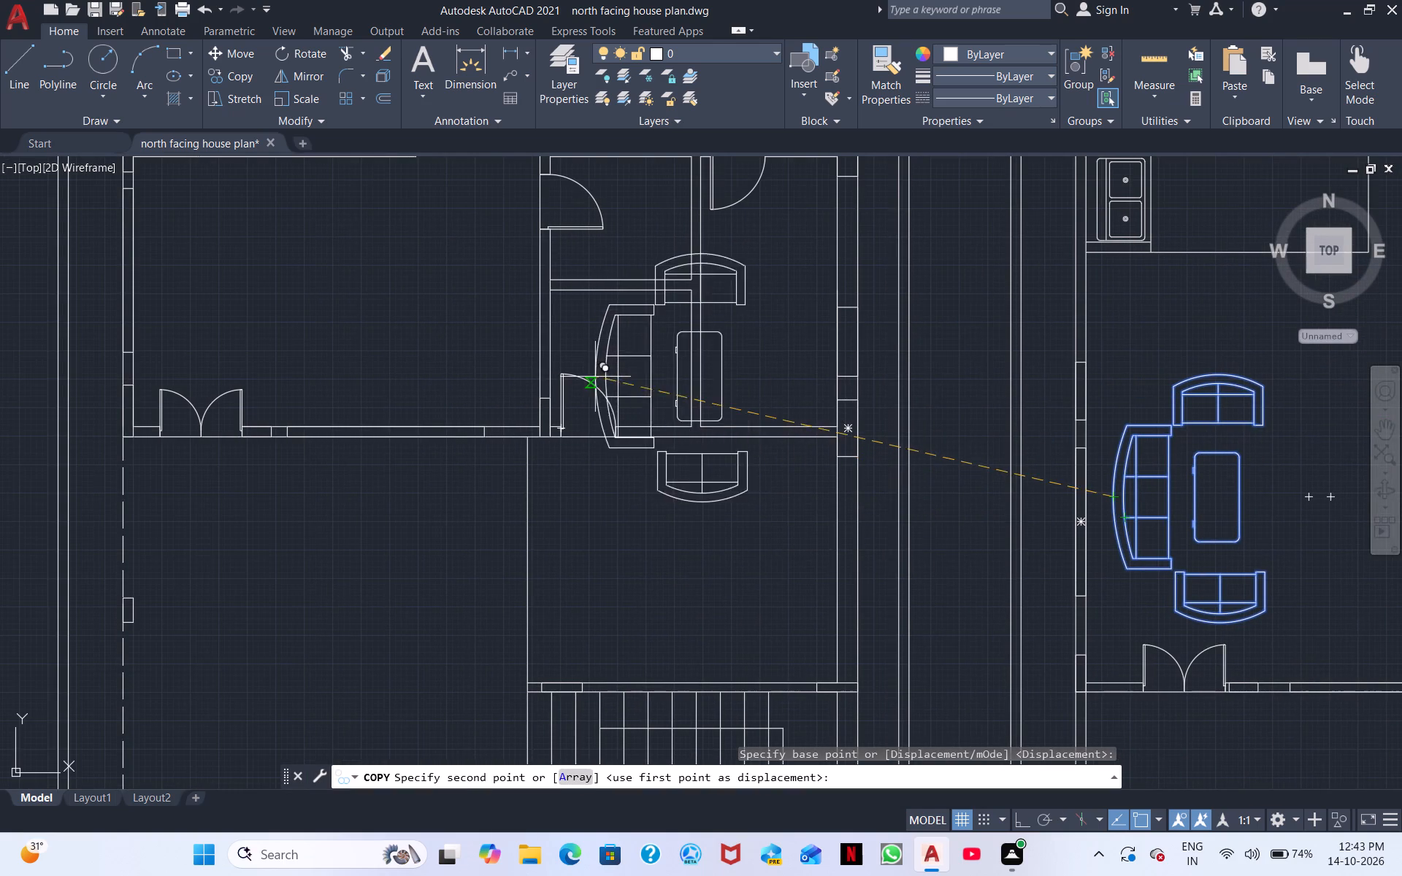
middle_drag(593, 399, 1070, 439)
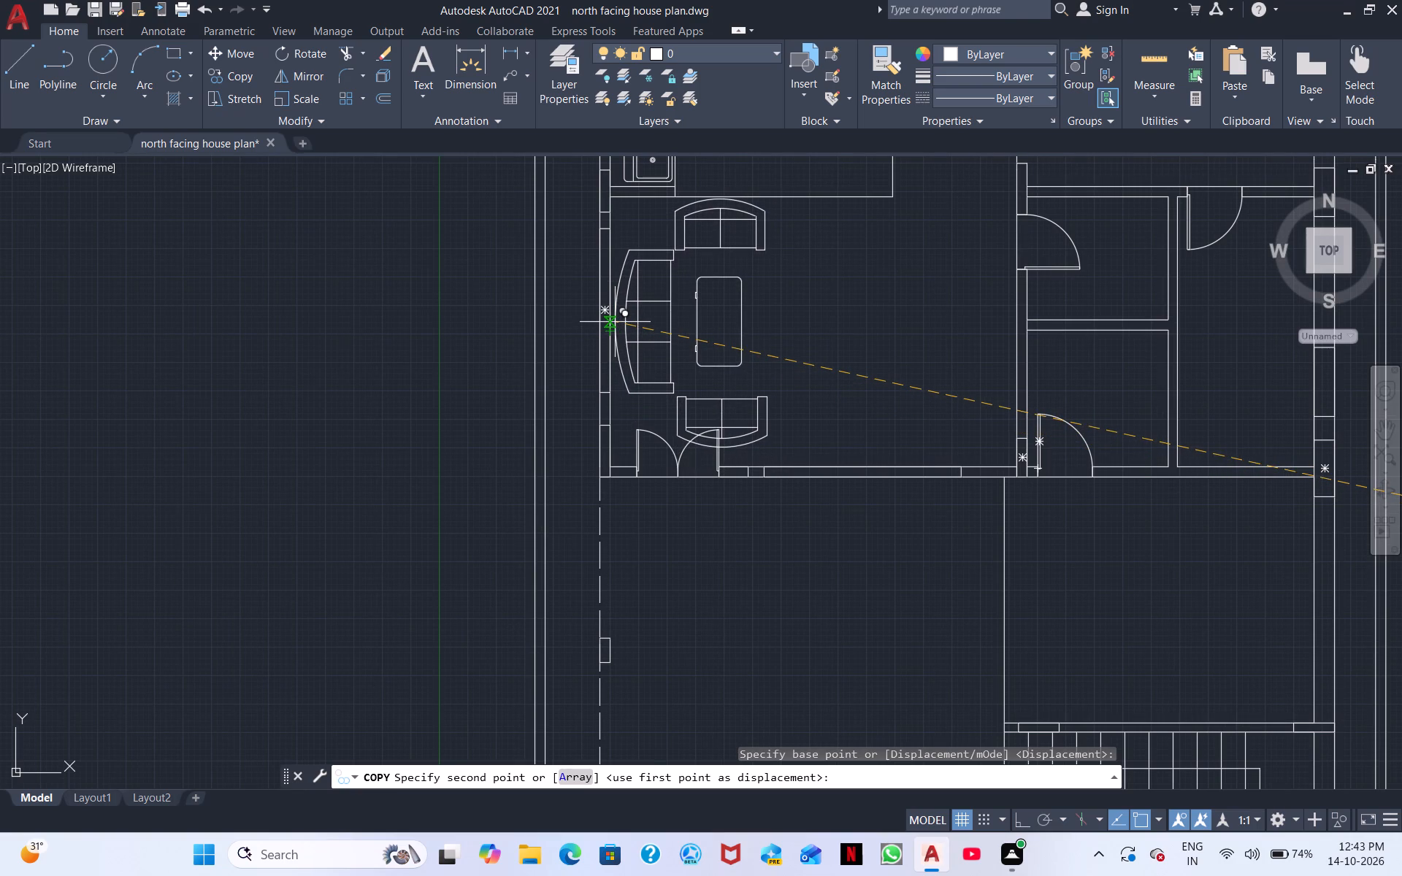
click(615, 322)
right_click(708, 349)
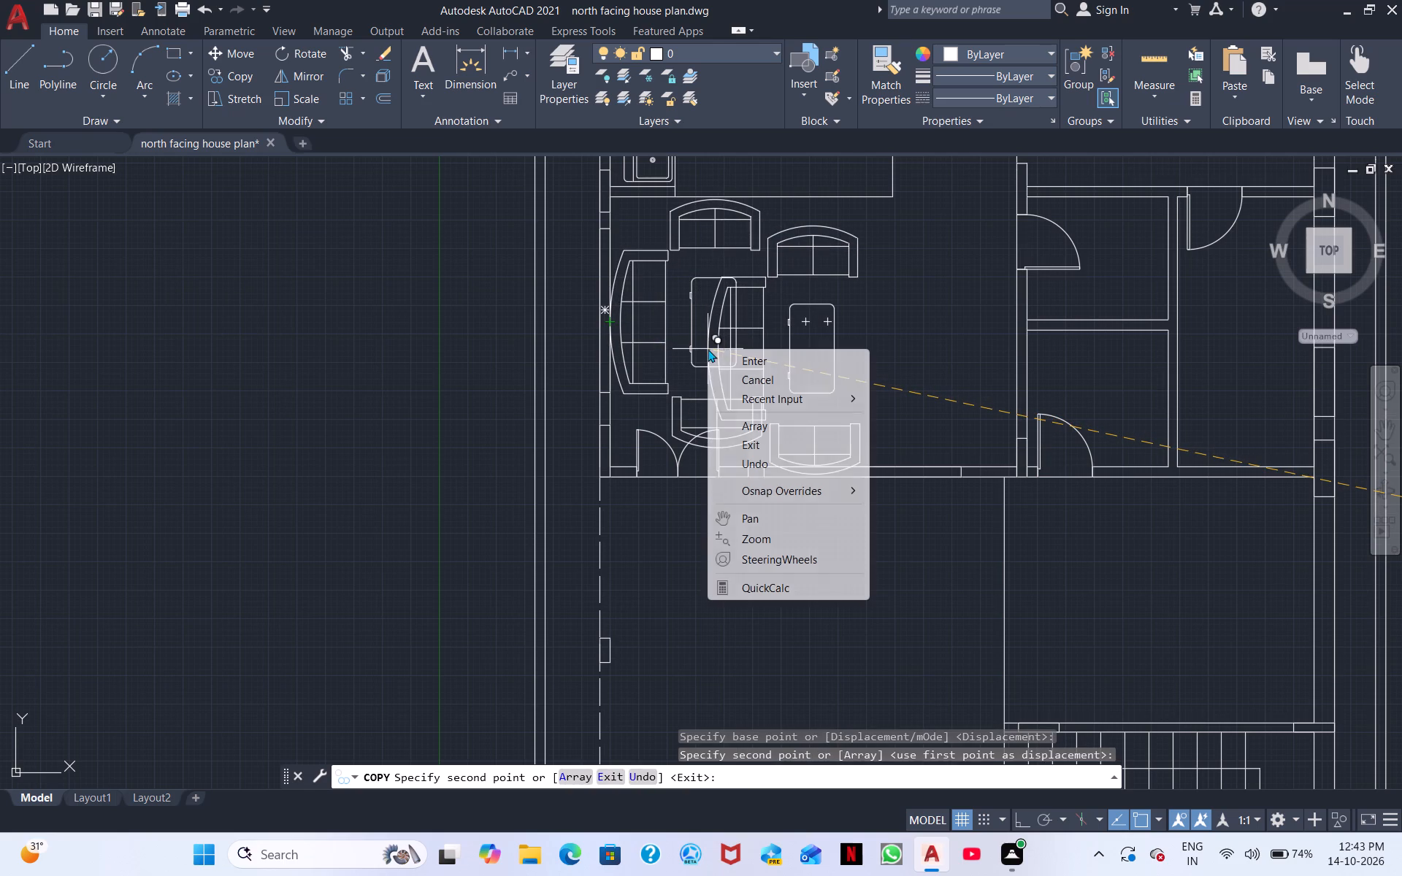
click(777, 380)
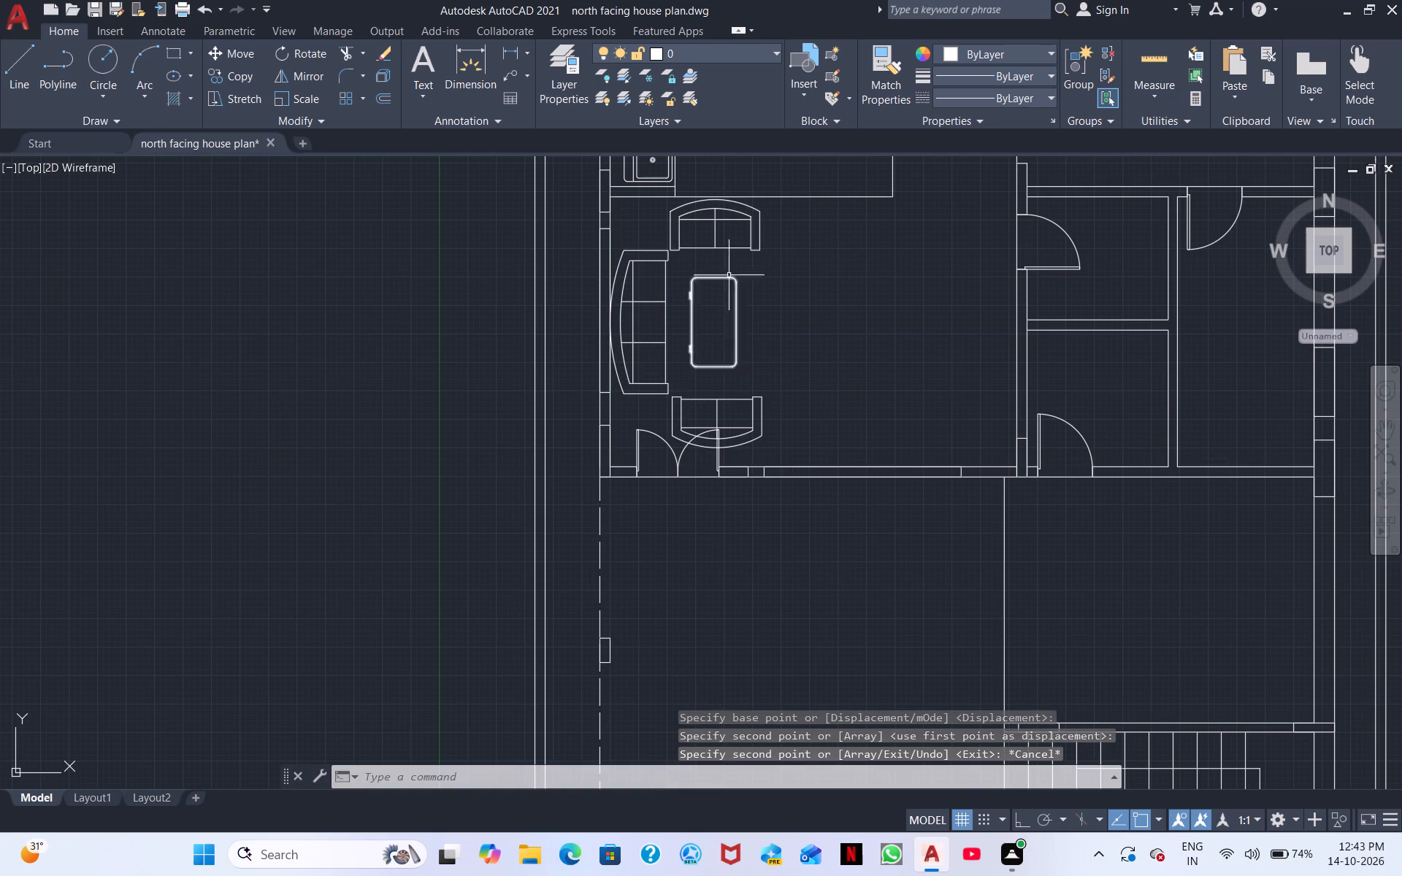
Erase the two two-seater sofas from the west plan's living area, keeping the three-seater sofa and the table.
drag(794, 262, 758, 244)
click(732, 226)
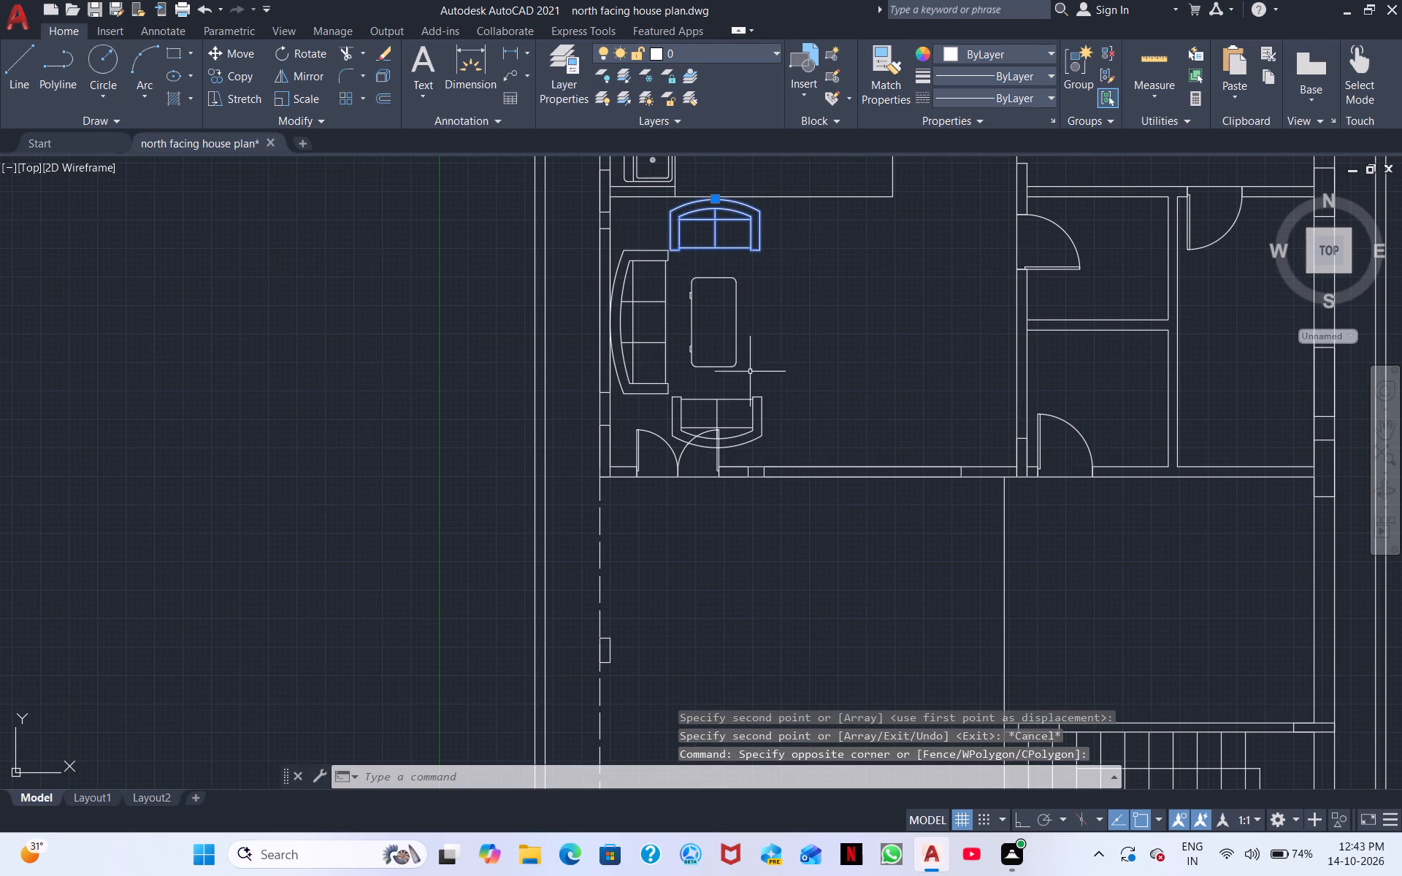
click(755, 399)
right_click(755, 399)
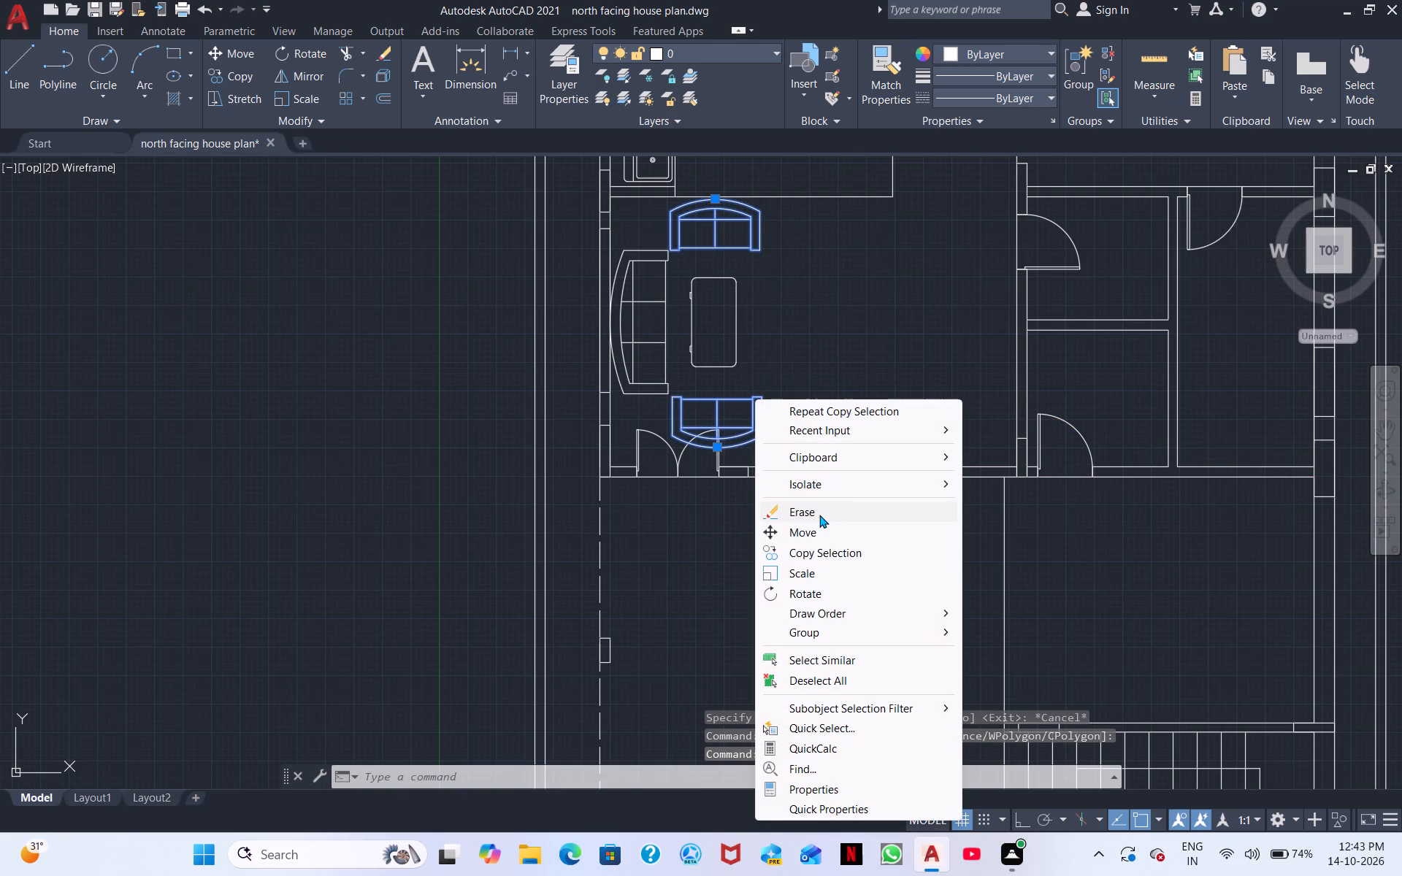
click(819, 515)
scroll(819, 491, down, 2)
middle_drag(818, 472, 521, 404)
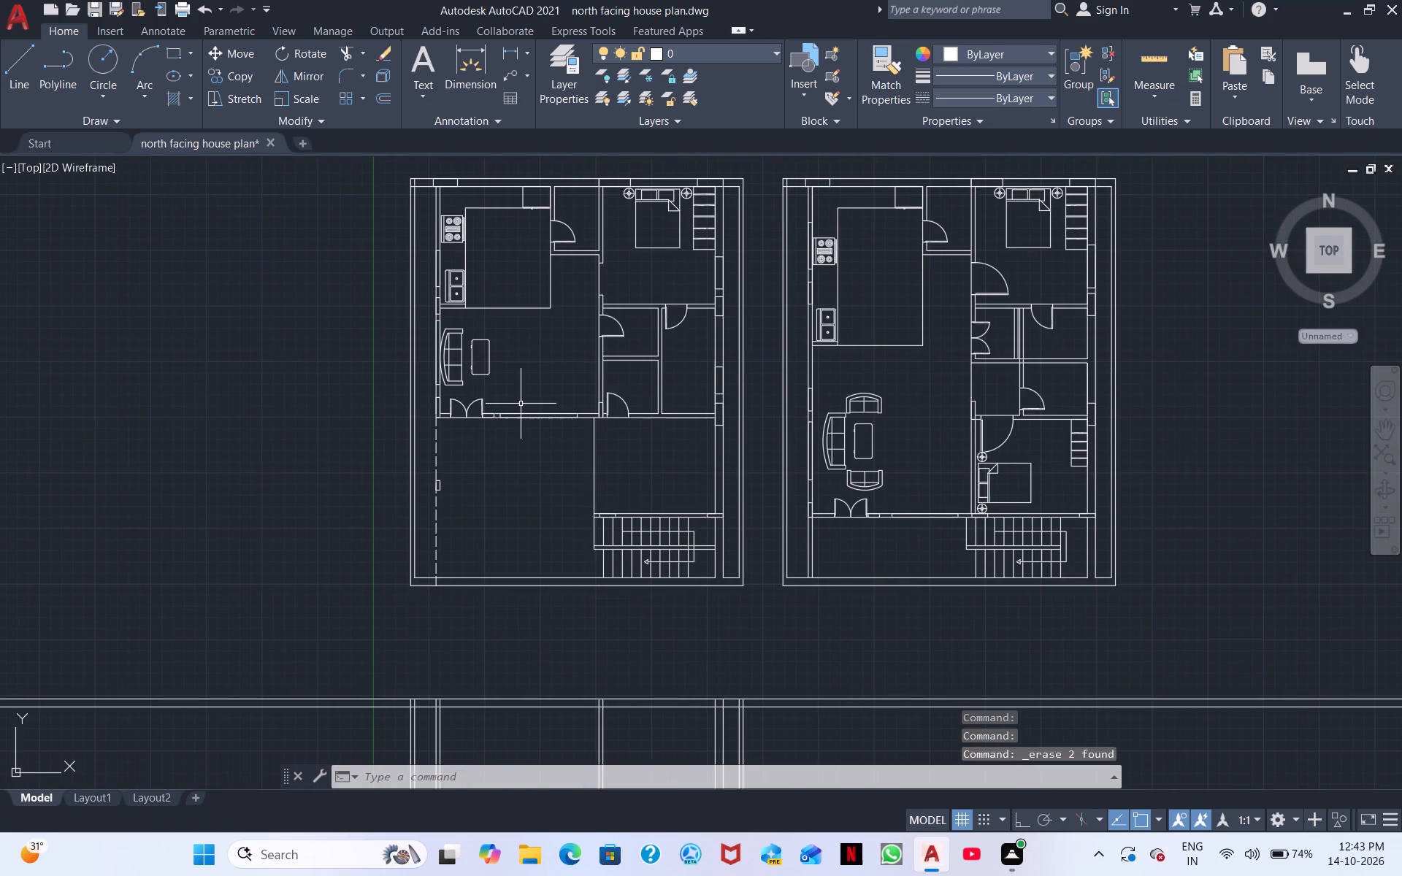
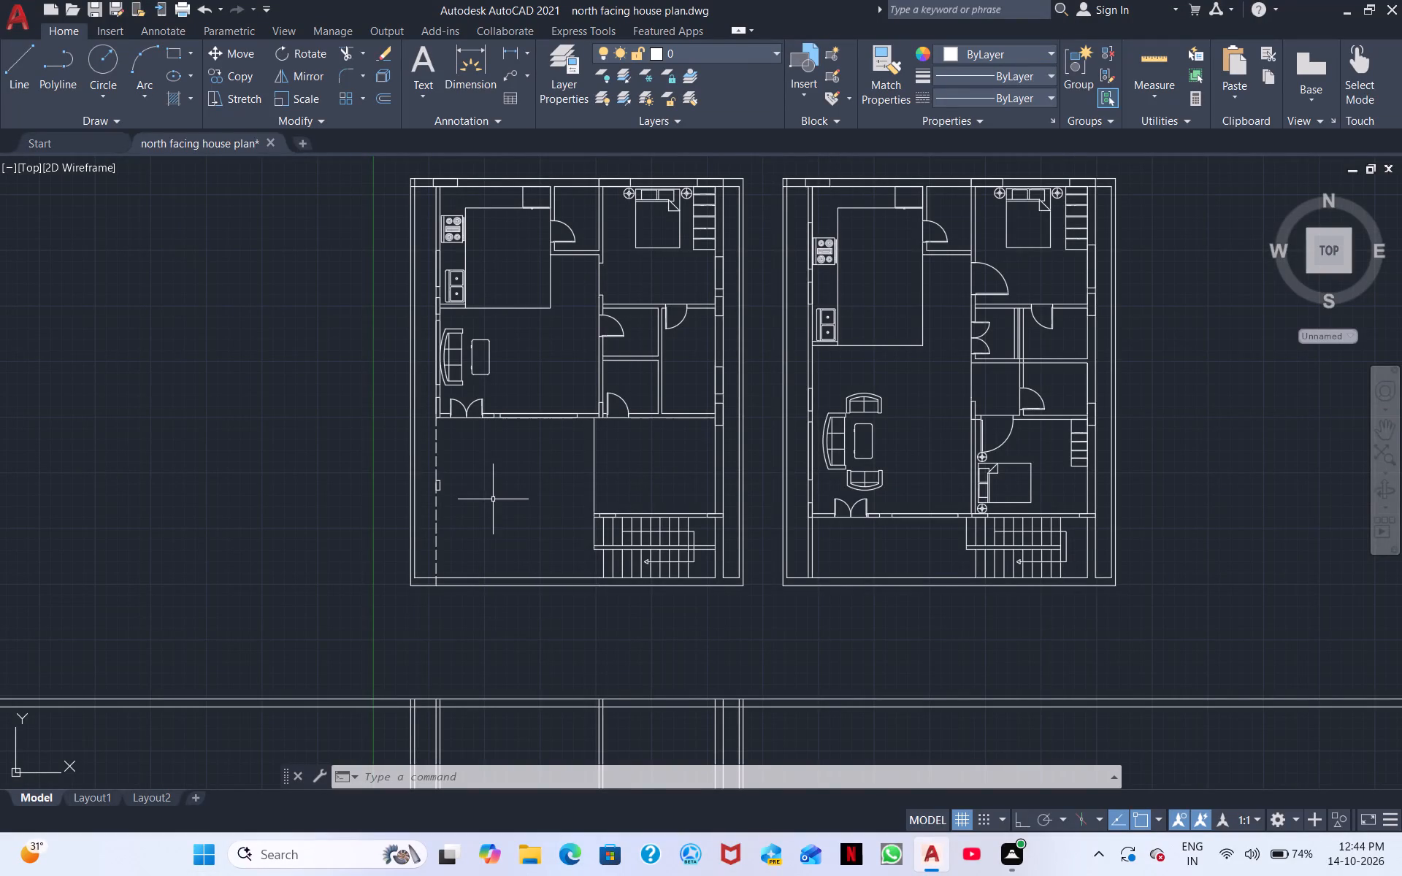
Begin a window selection by the vertical line separating the large open area from the room adjoining the staircase in the left-hand house plan.
middle_drag(494, 499, 549, 487)
middle_drag(644, 477, 529, 488)
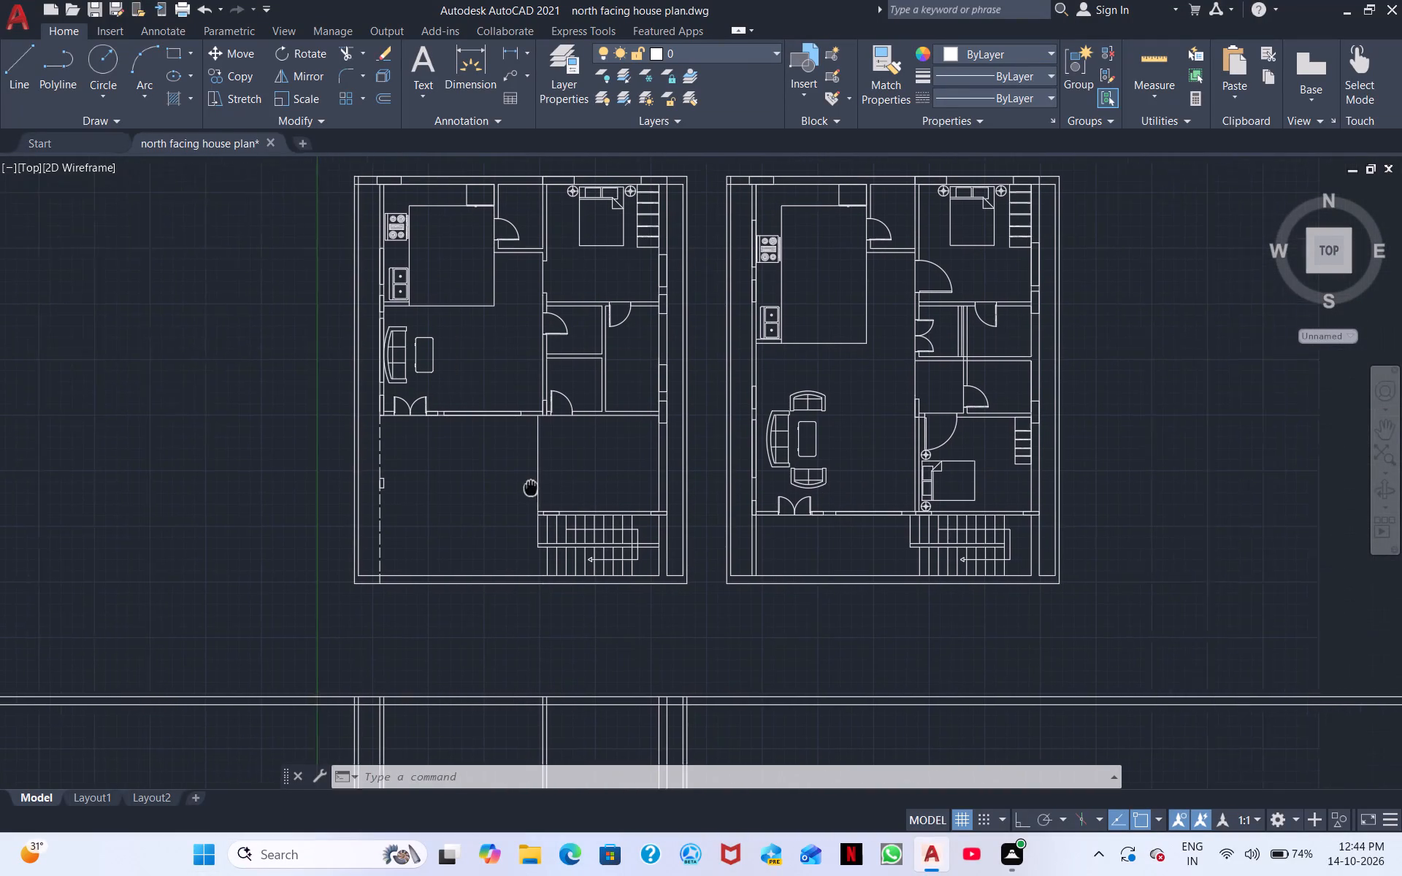
middle_drag(529, 488, 457, 505)
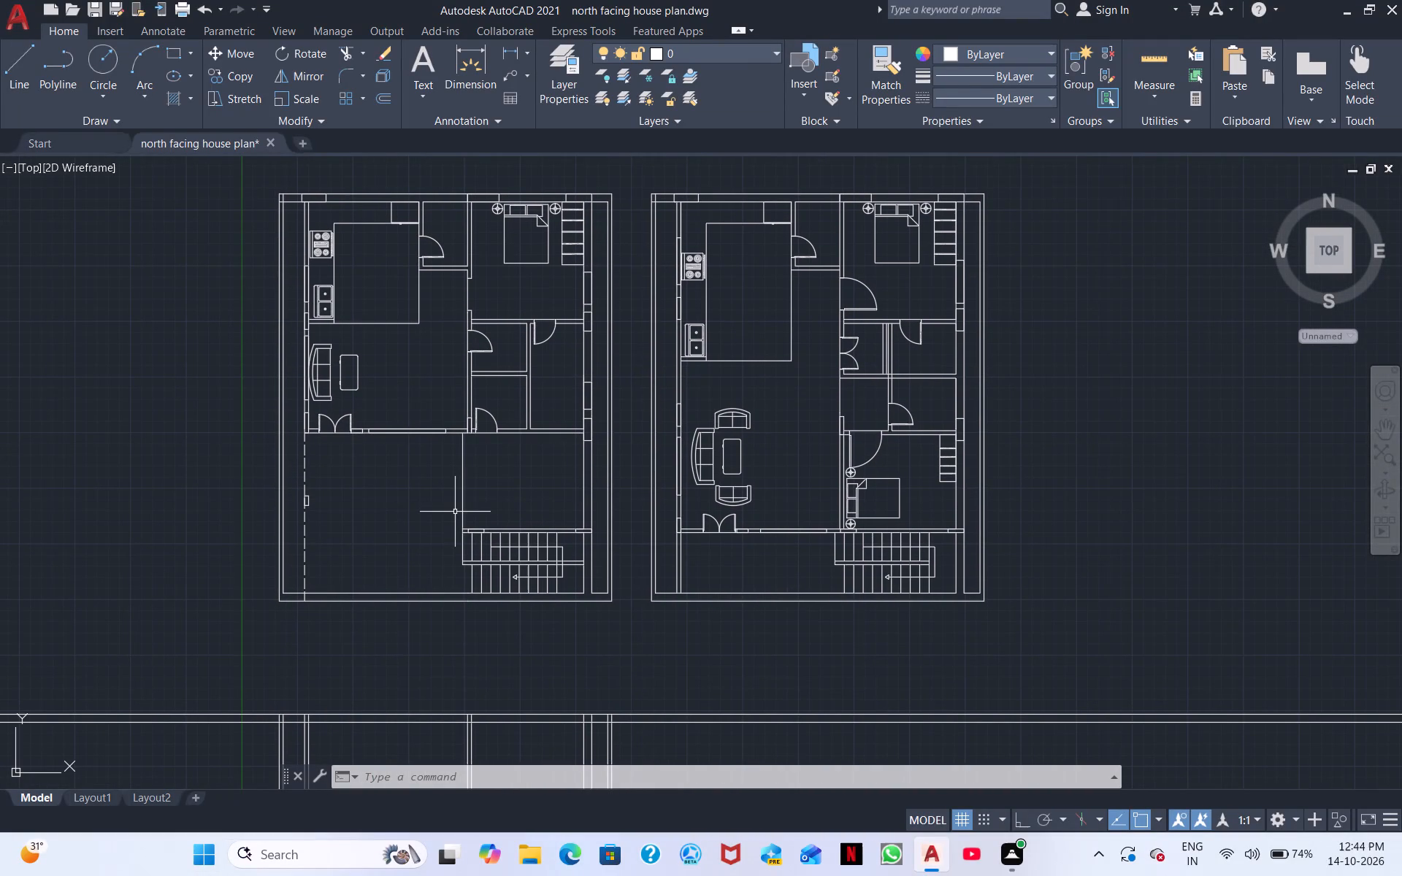
click(455, 512)
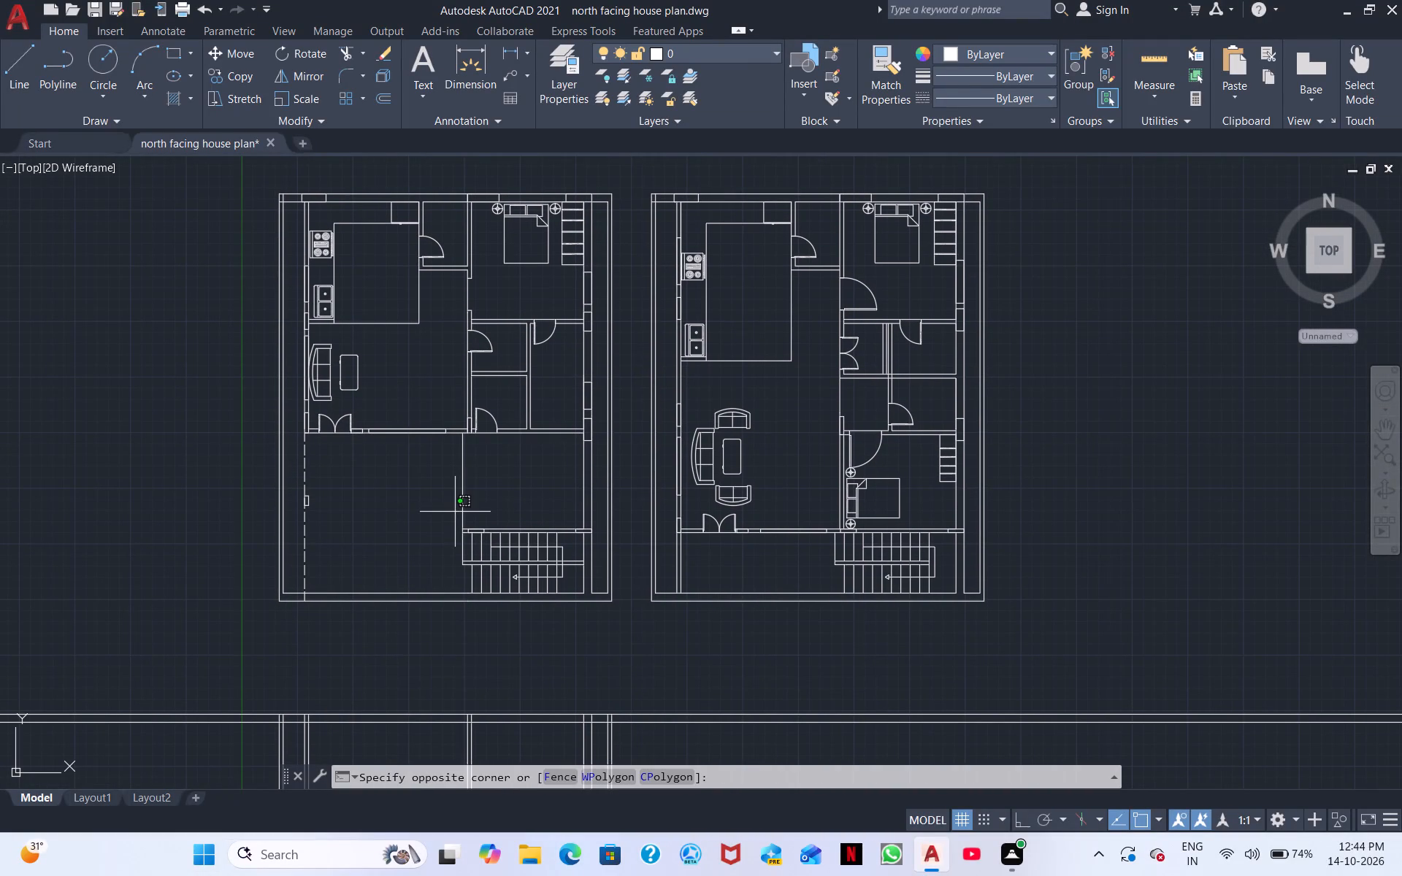
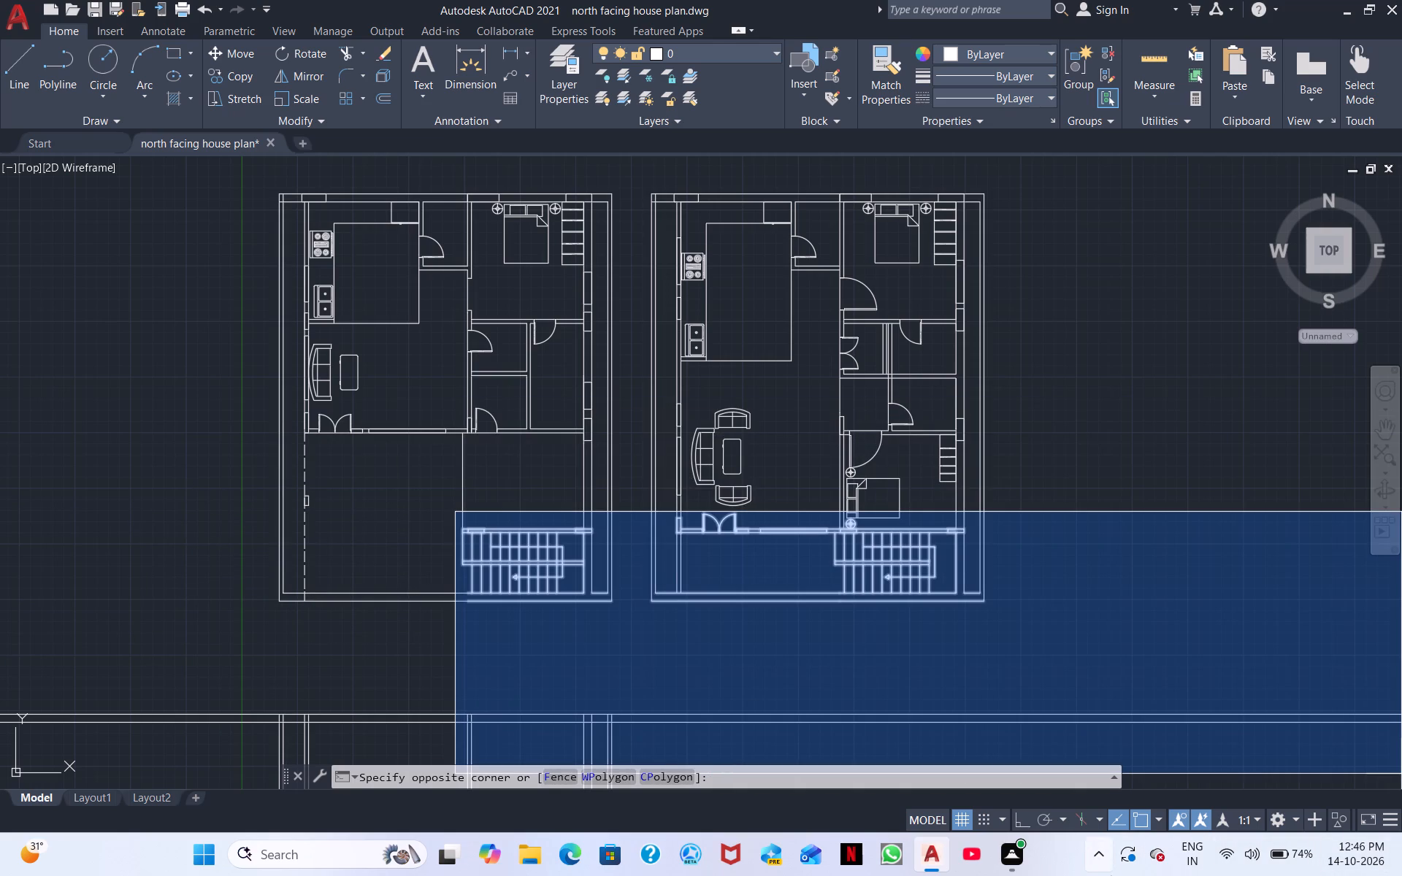
Insert the Toilet - Metric block from the architectural tool palette in the empty space beside the right-hand house plan.
key(Escape)
middle_drag(656, 580, 831, 547)
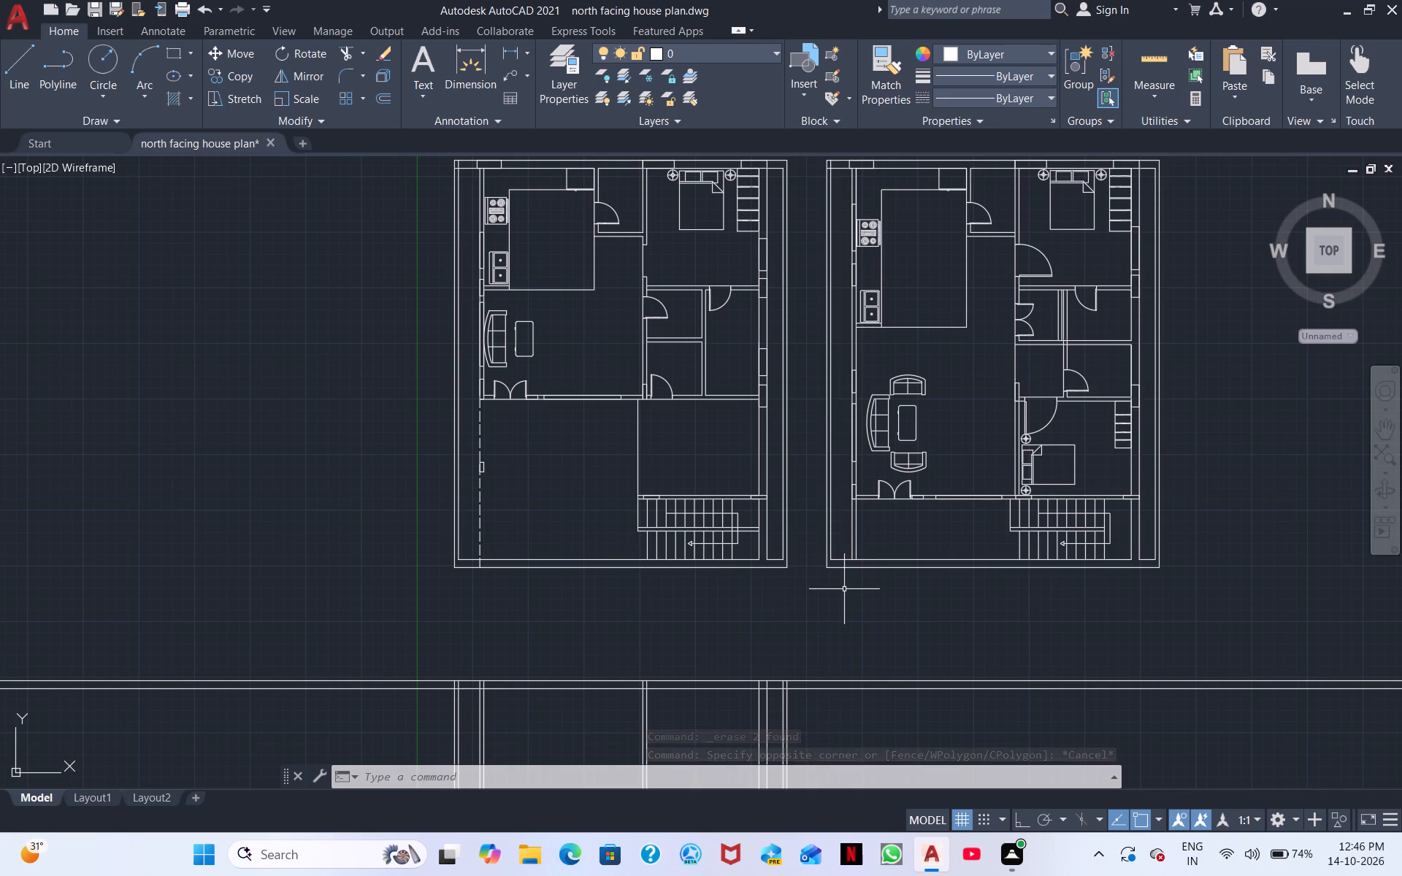
key(t)
text(p)
key(space)
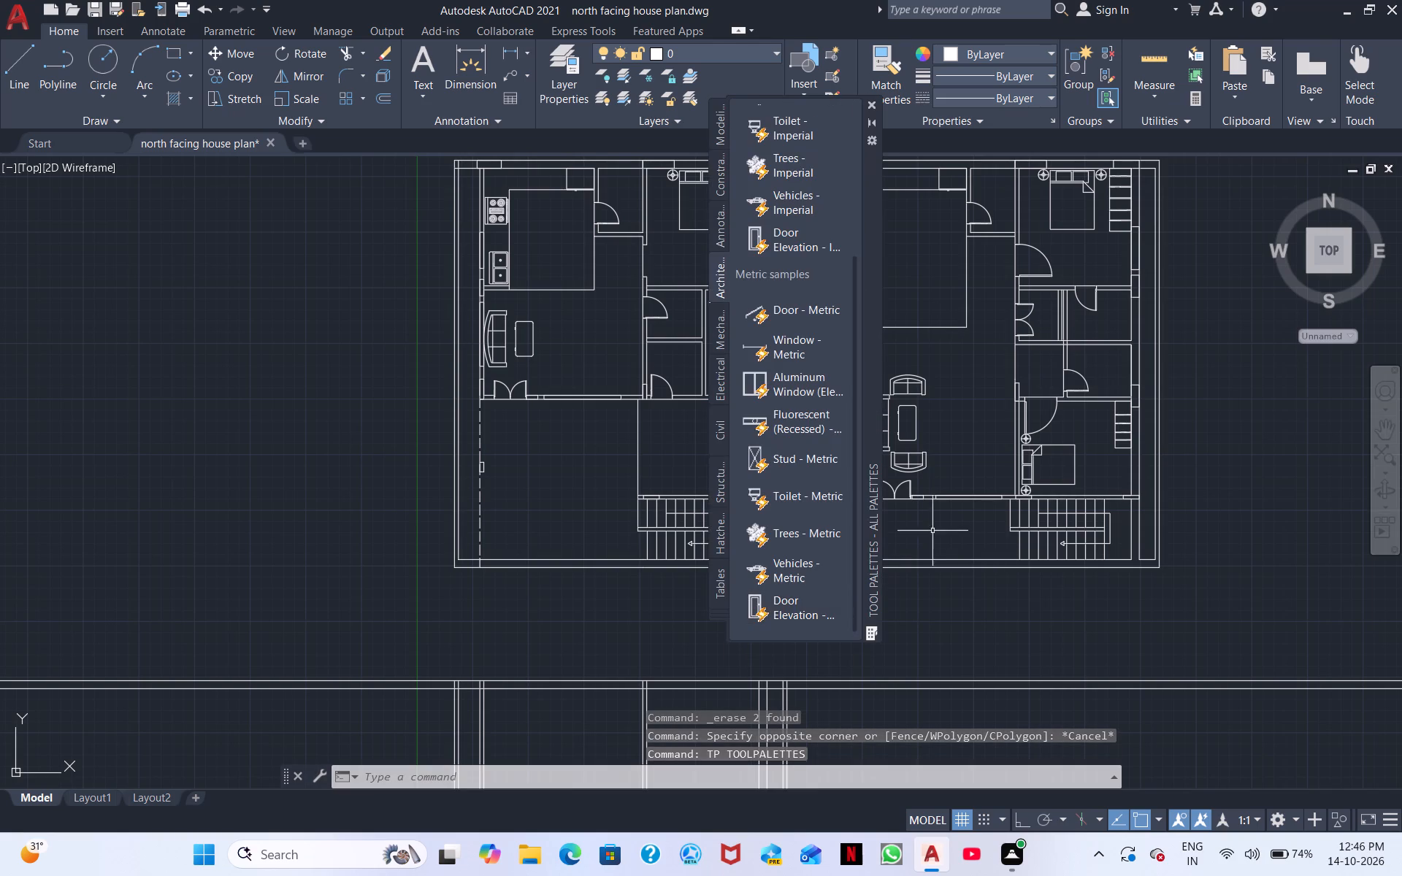
click(768, 491)
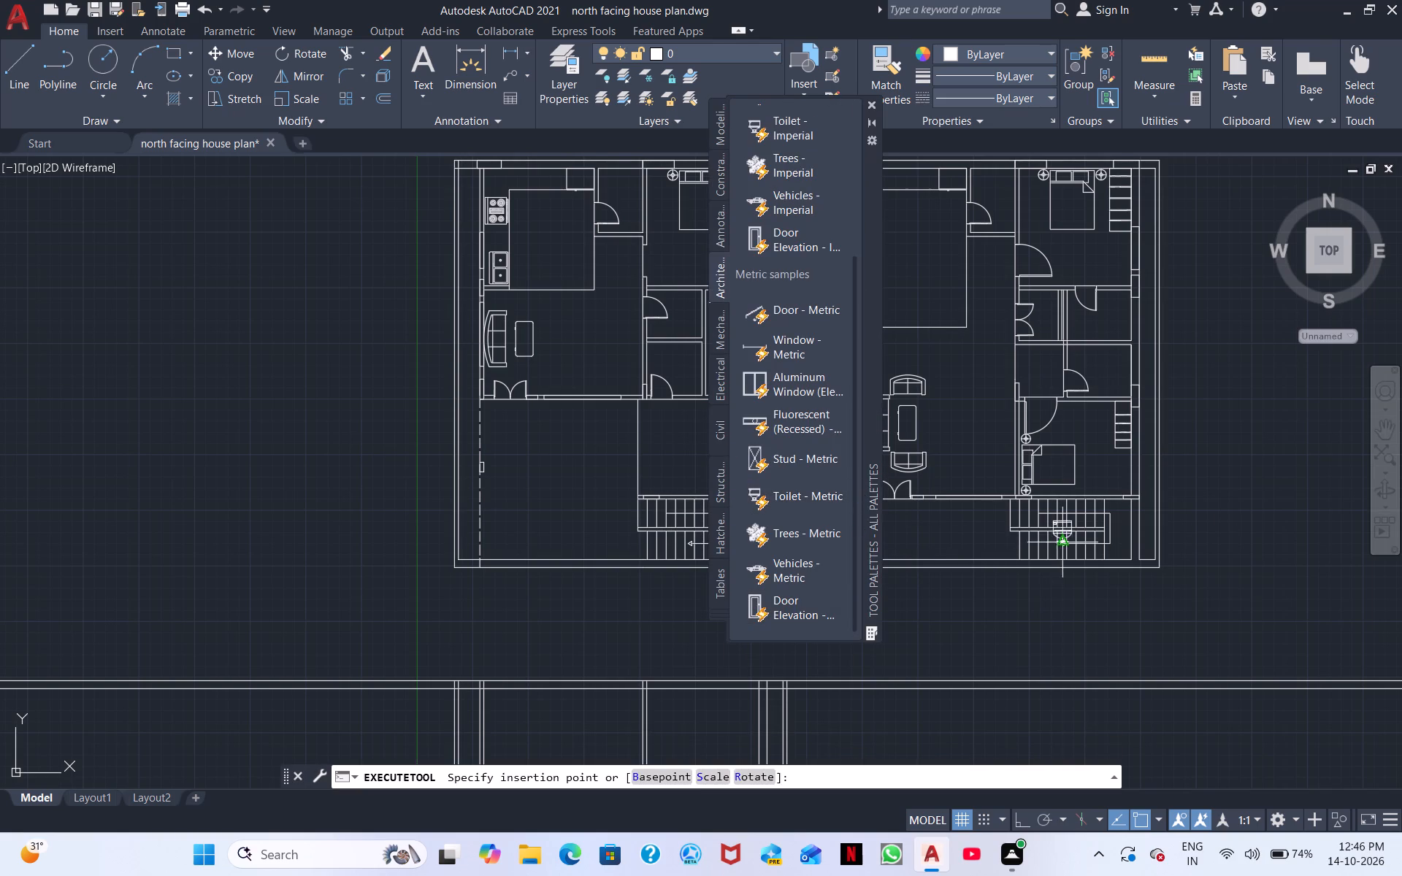
click(1222, 488)
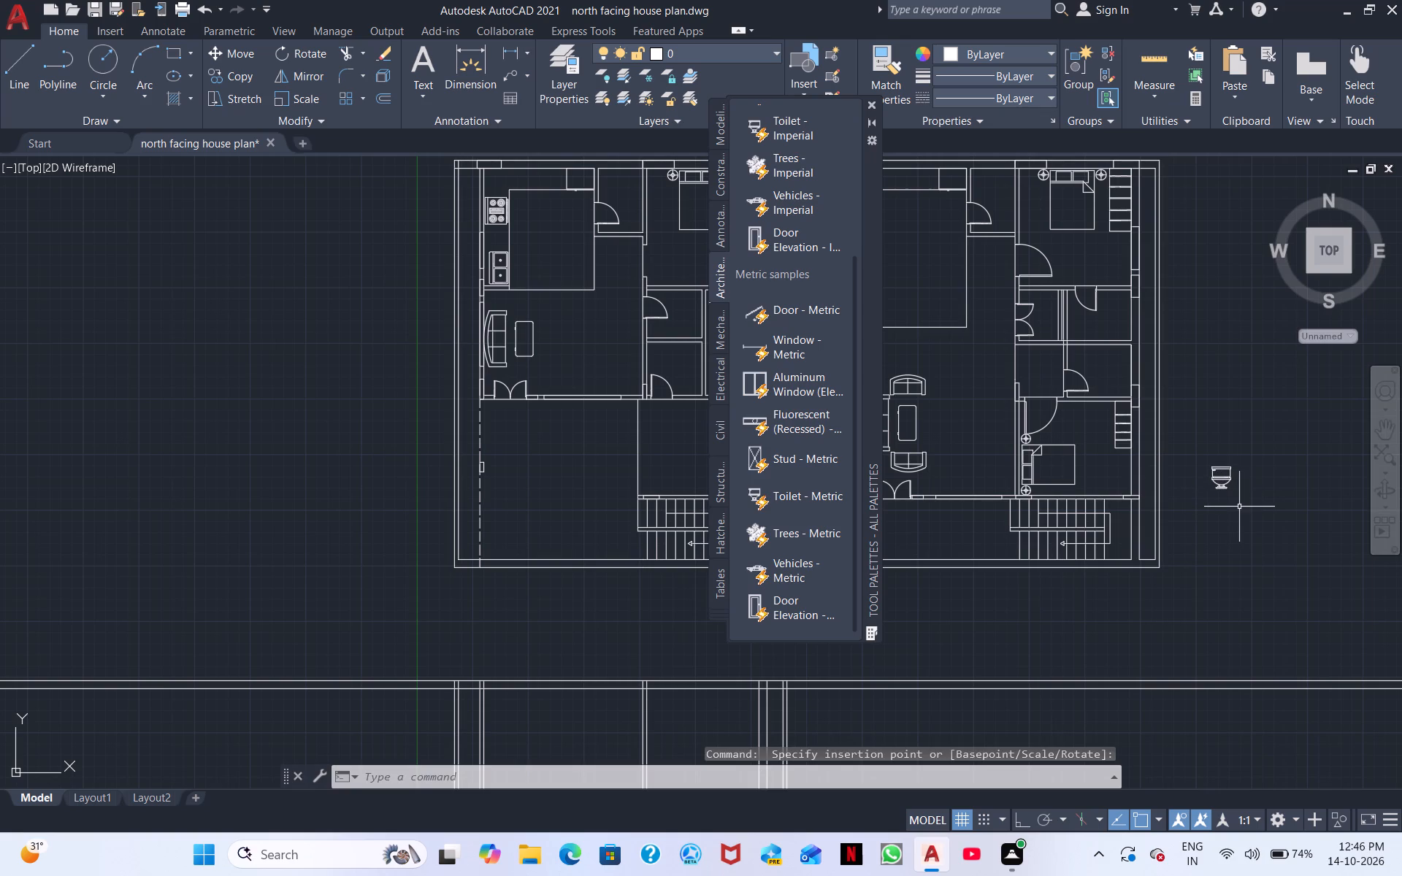
key(Escape)
Change the inserted toilet block to its Elongated (Plan) view and close the tool palettes.
click(1250, 507)
click(1207, 453)
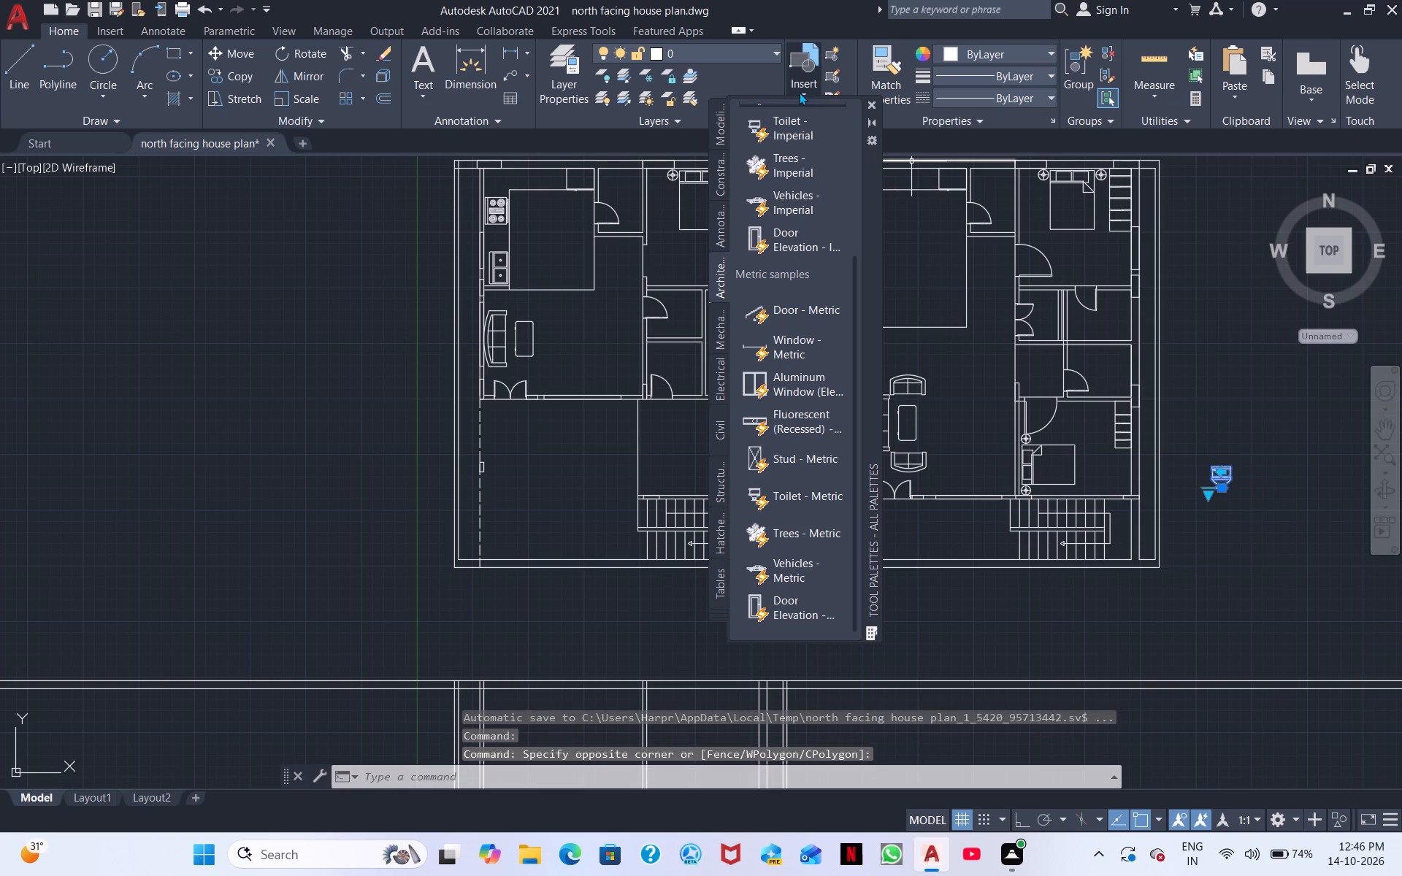
click(869, 97)
click(876, 103)
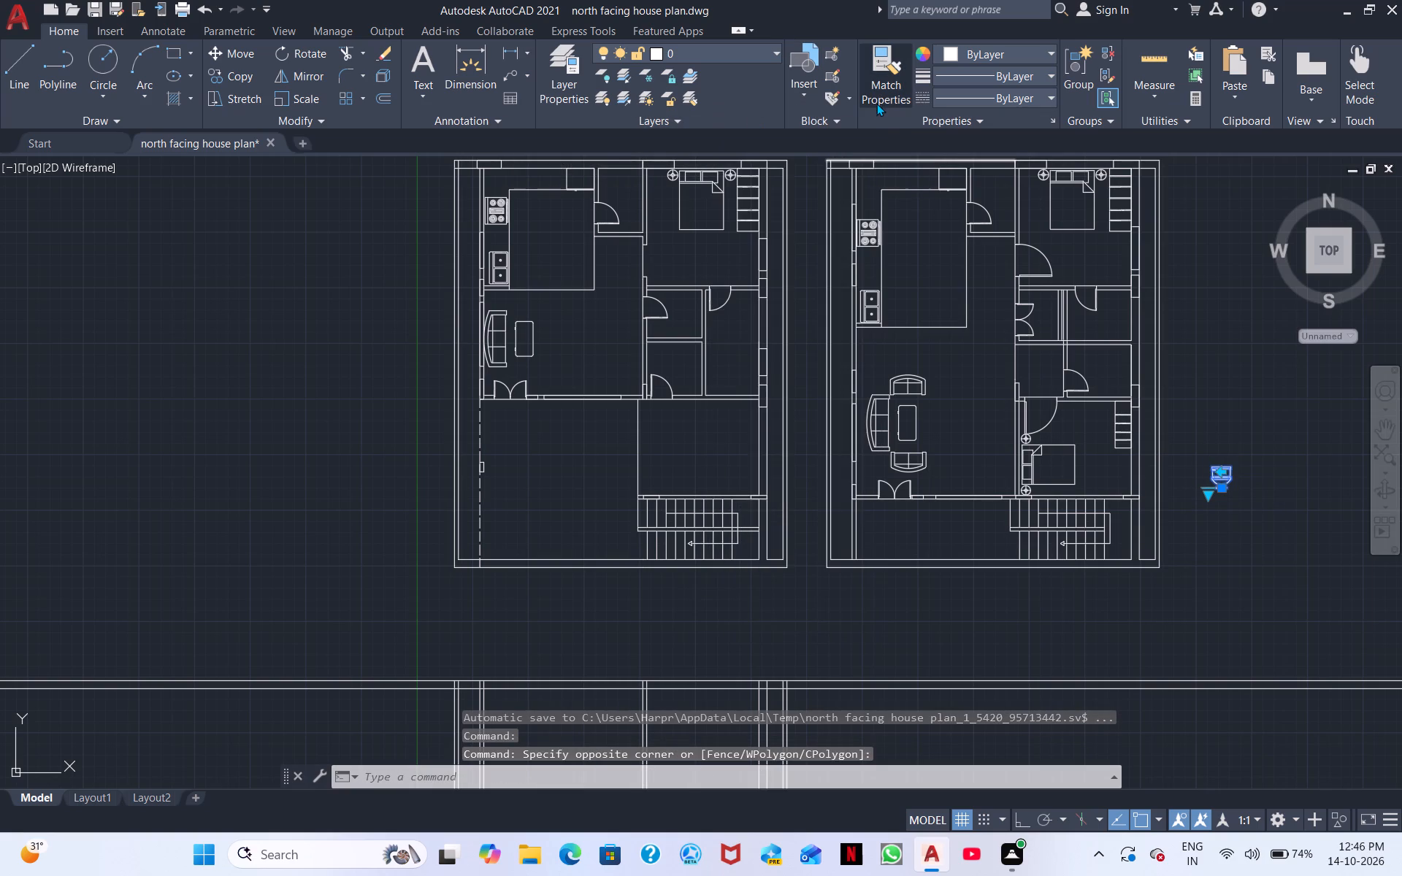
click(1209, 496)
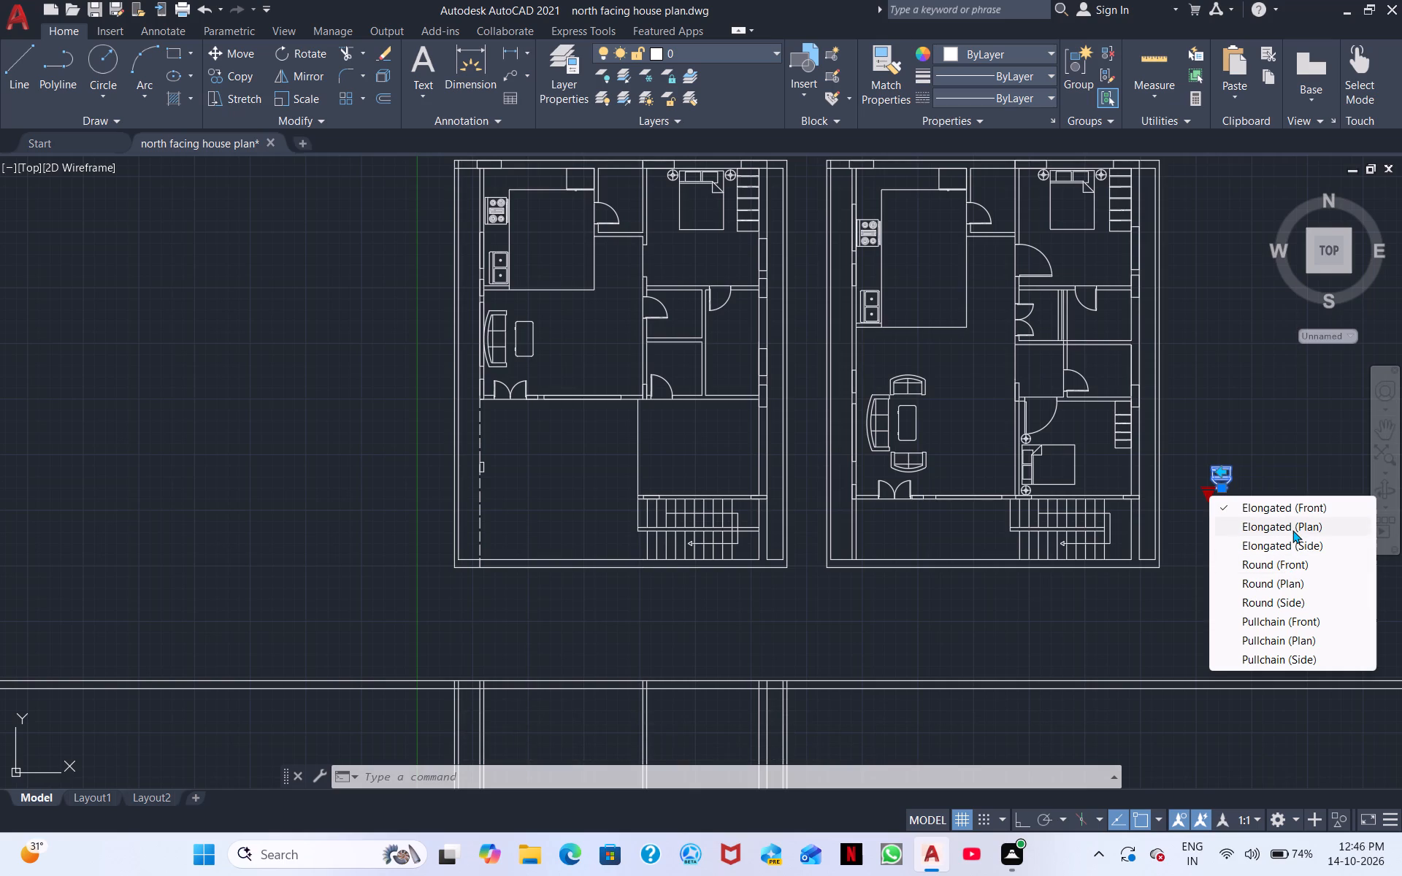
click(1292, 530)
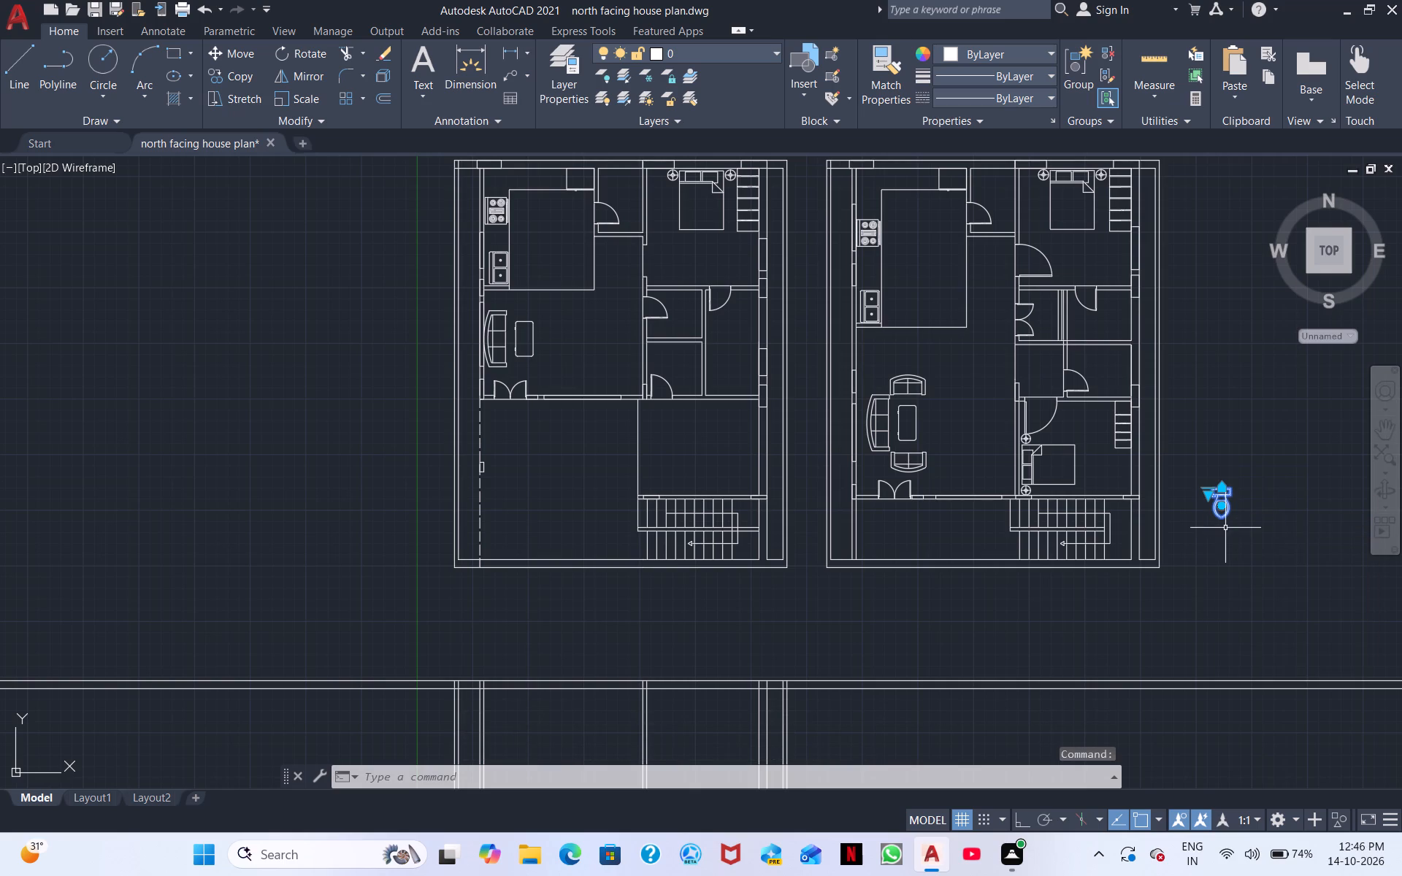
scroll(1225, 528, up, 2)
key(Escape)
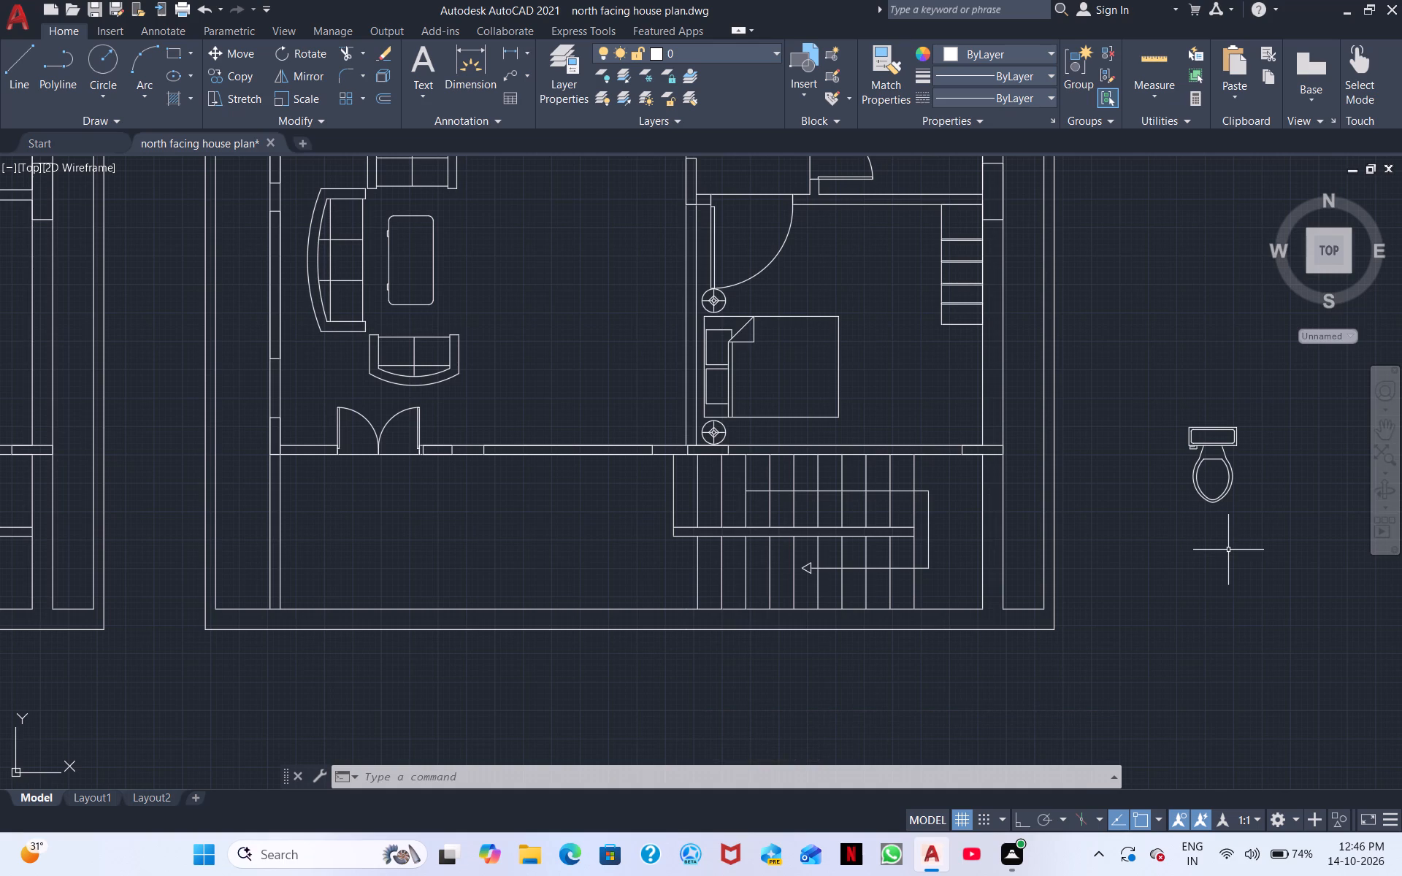
key(Escape)
Rotate the toilet half a turn about the corner of its tank, with Ortho turned on.
drag(1228, 534, 1213, 520)
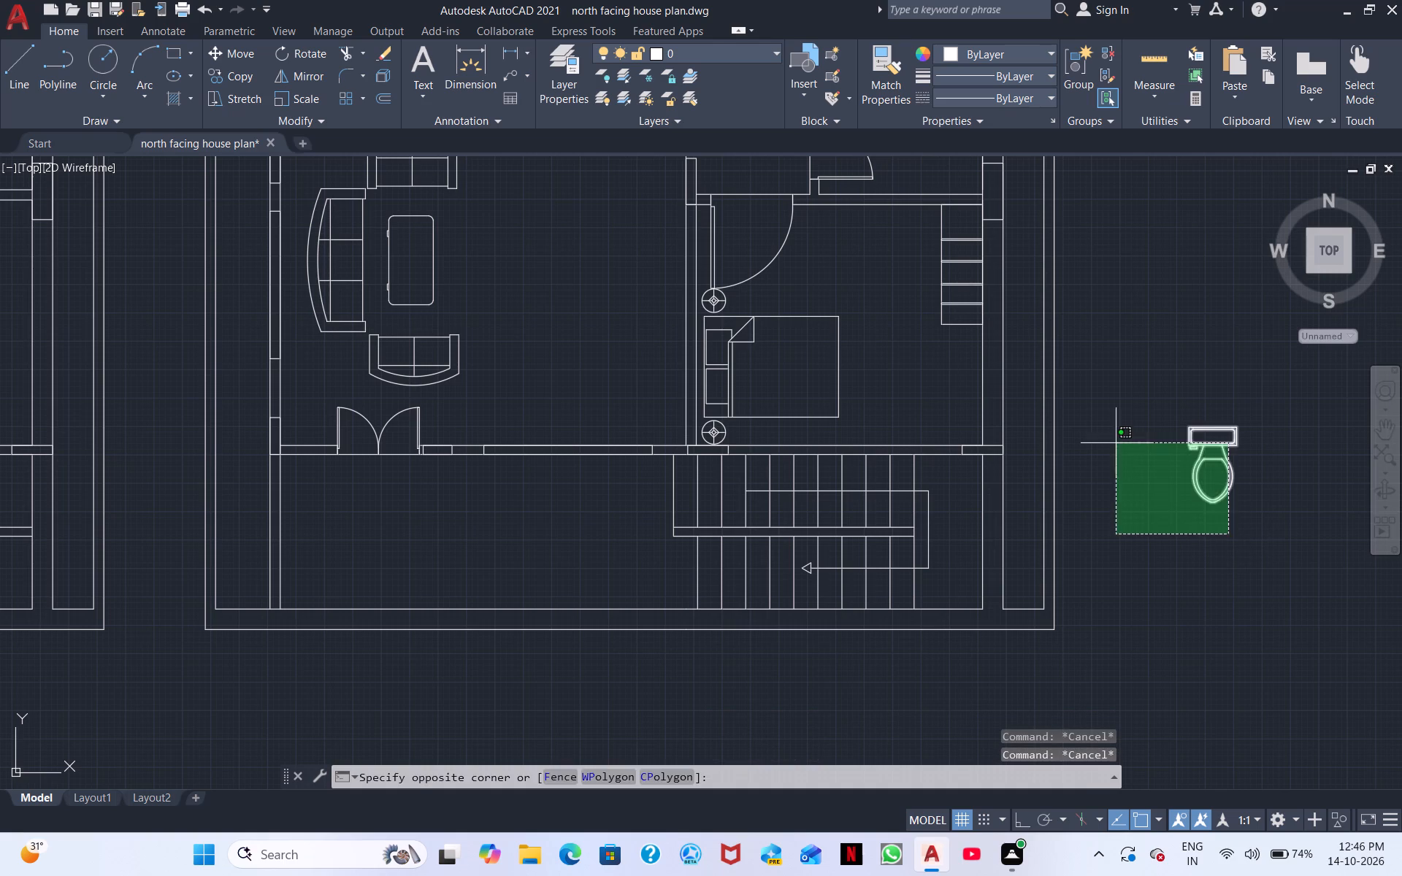
click(1117, 397)
right_click(1117, 397)
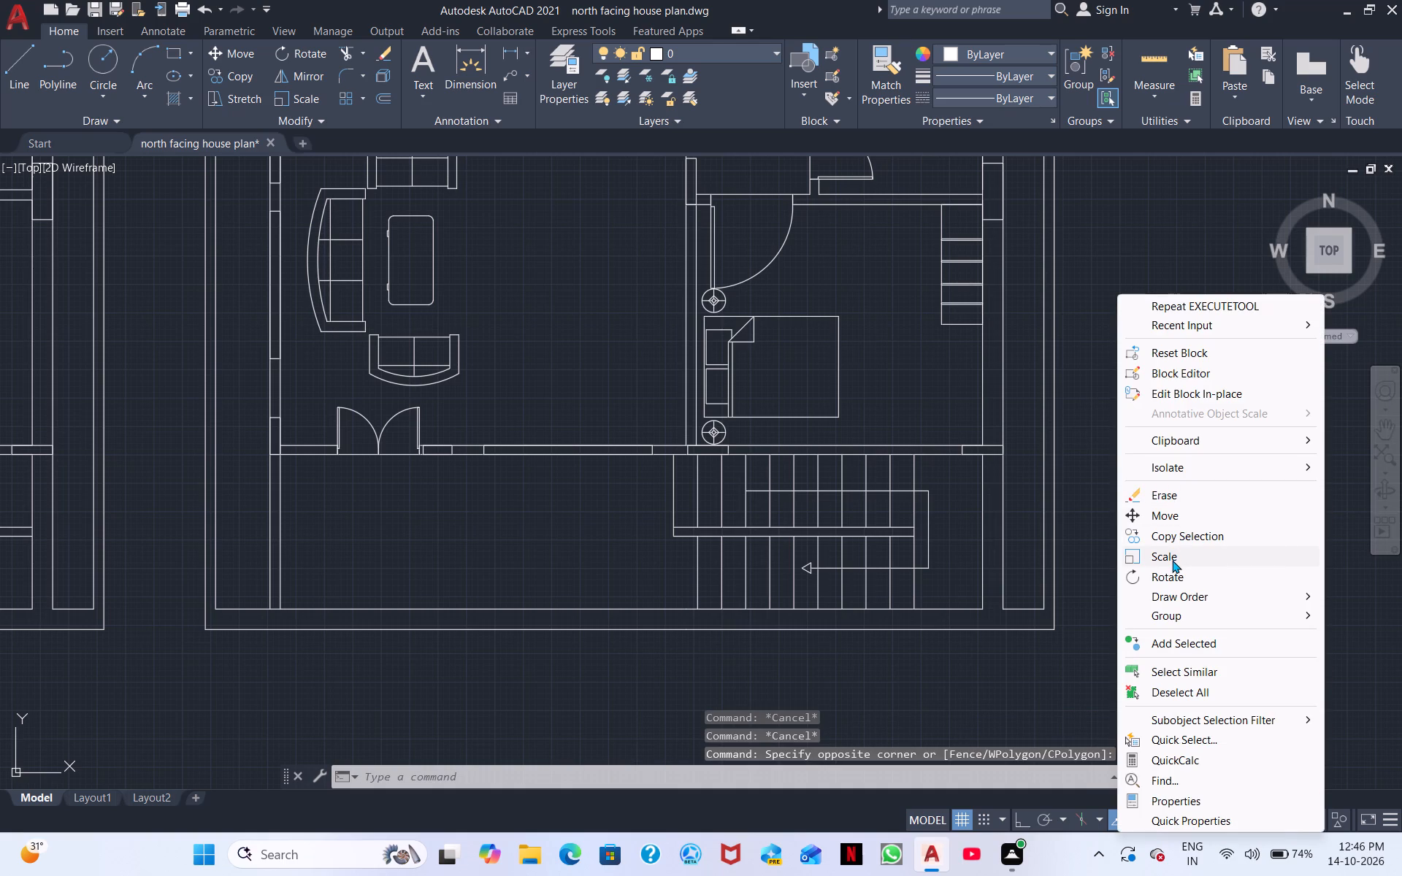
click(1173, 574)
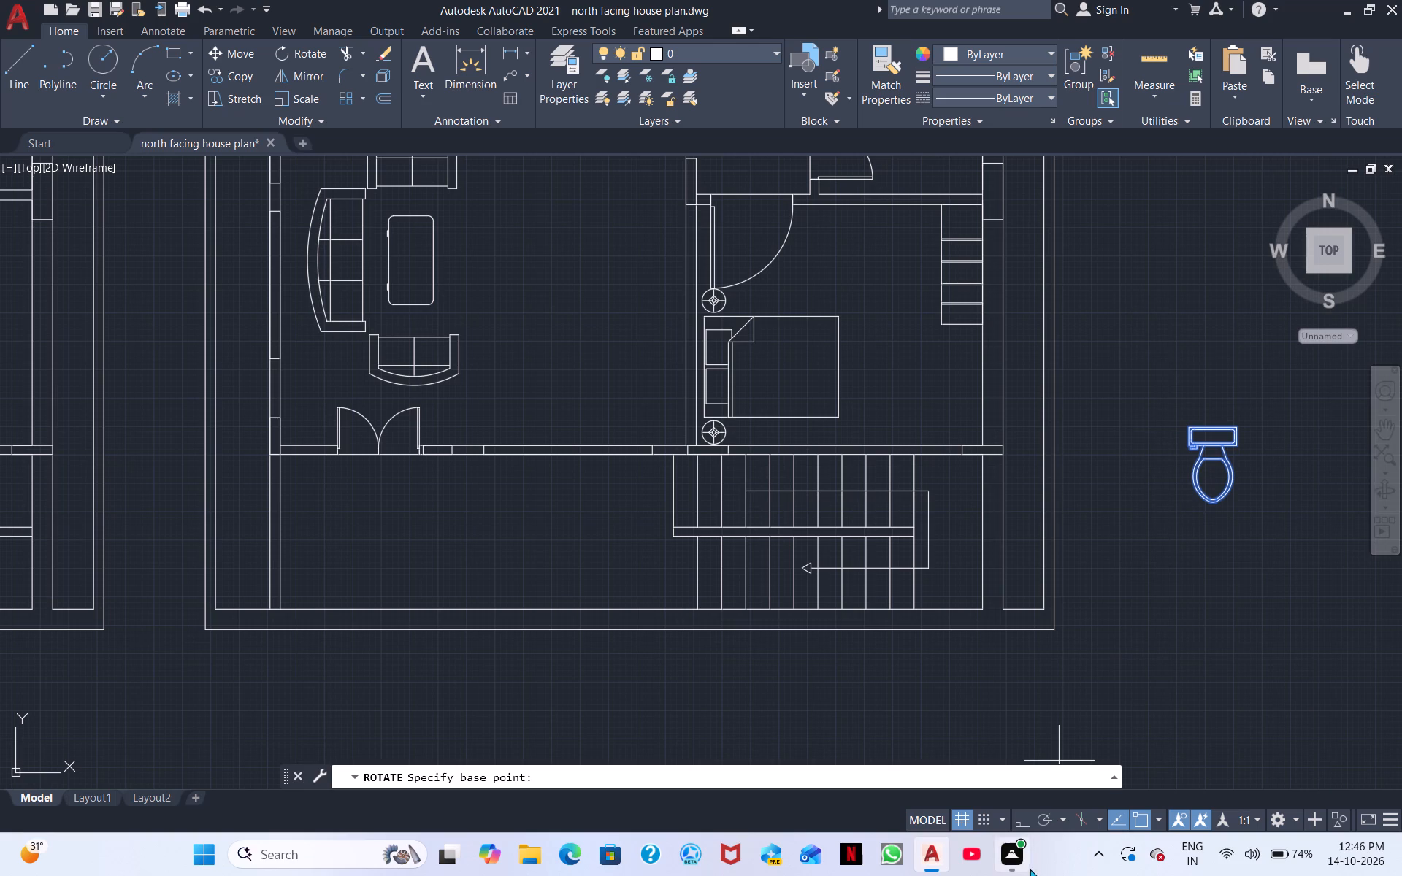
click(1021, 813)
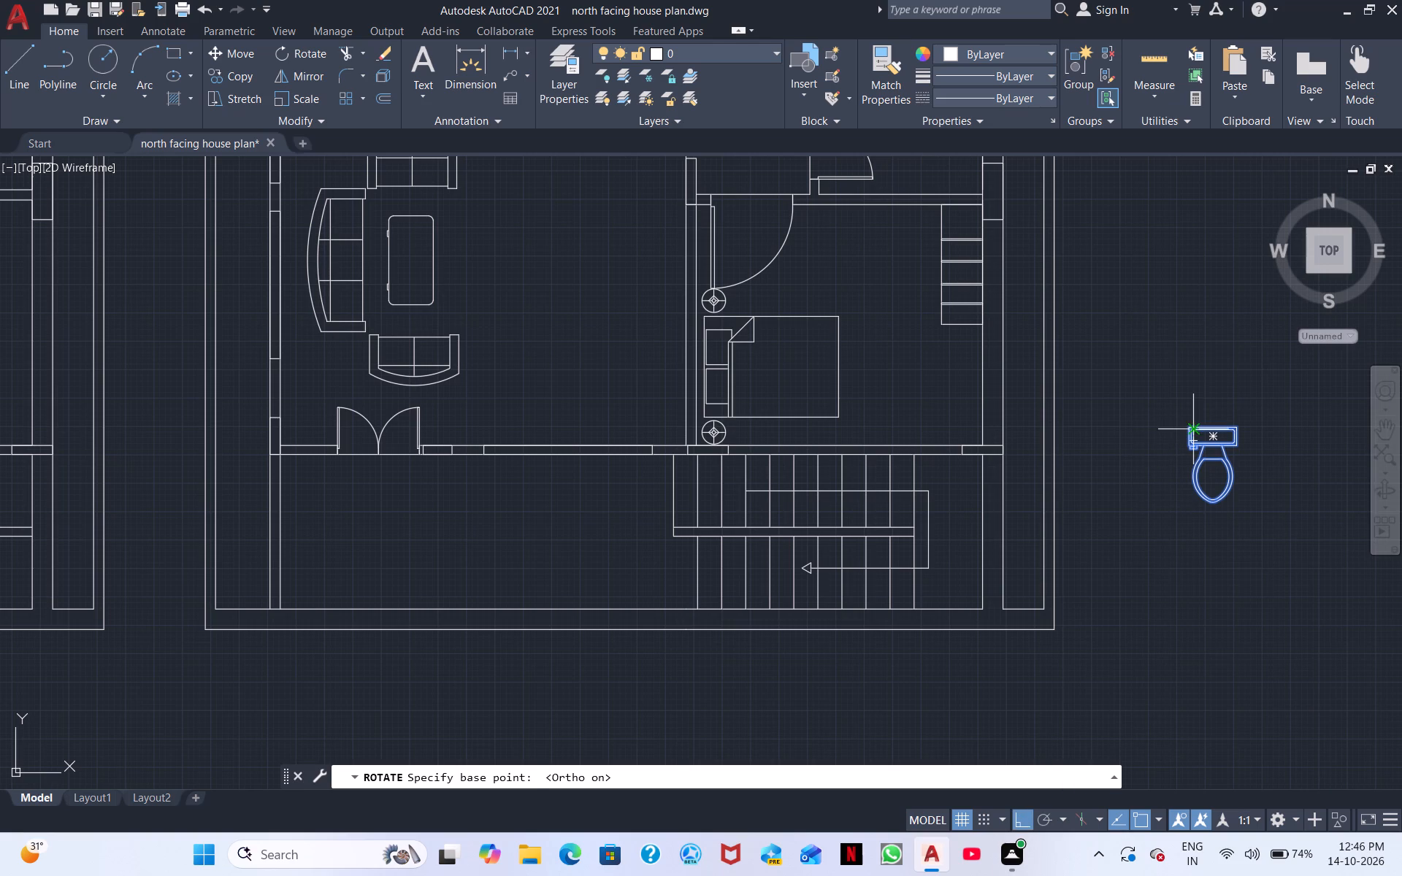
drag(1198, 428, 1190, 432)
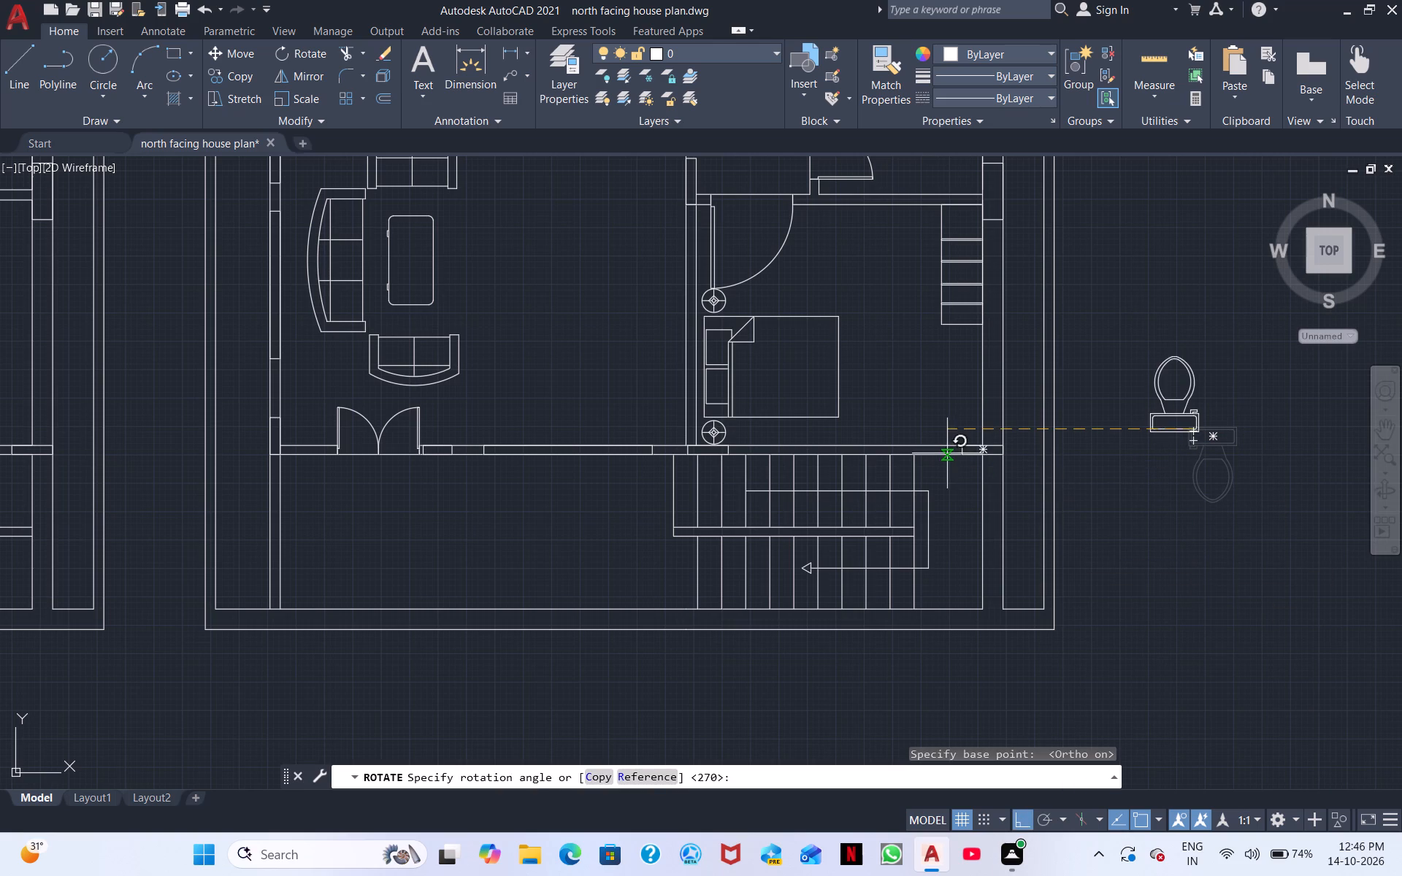
click(861, 427)
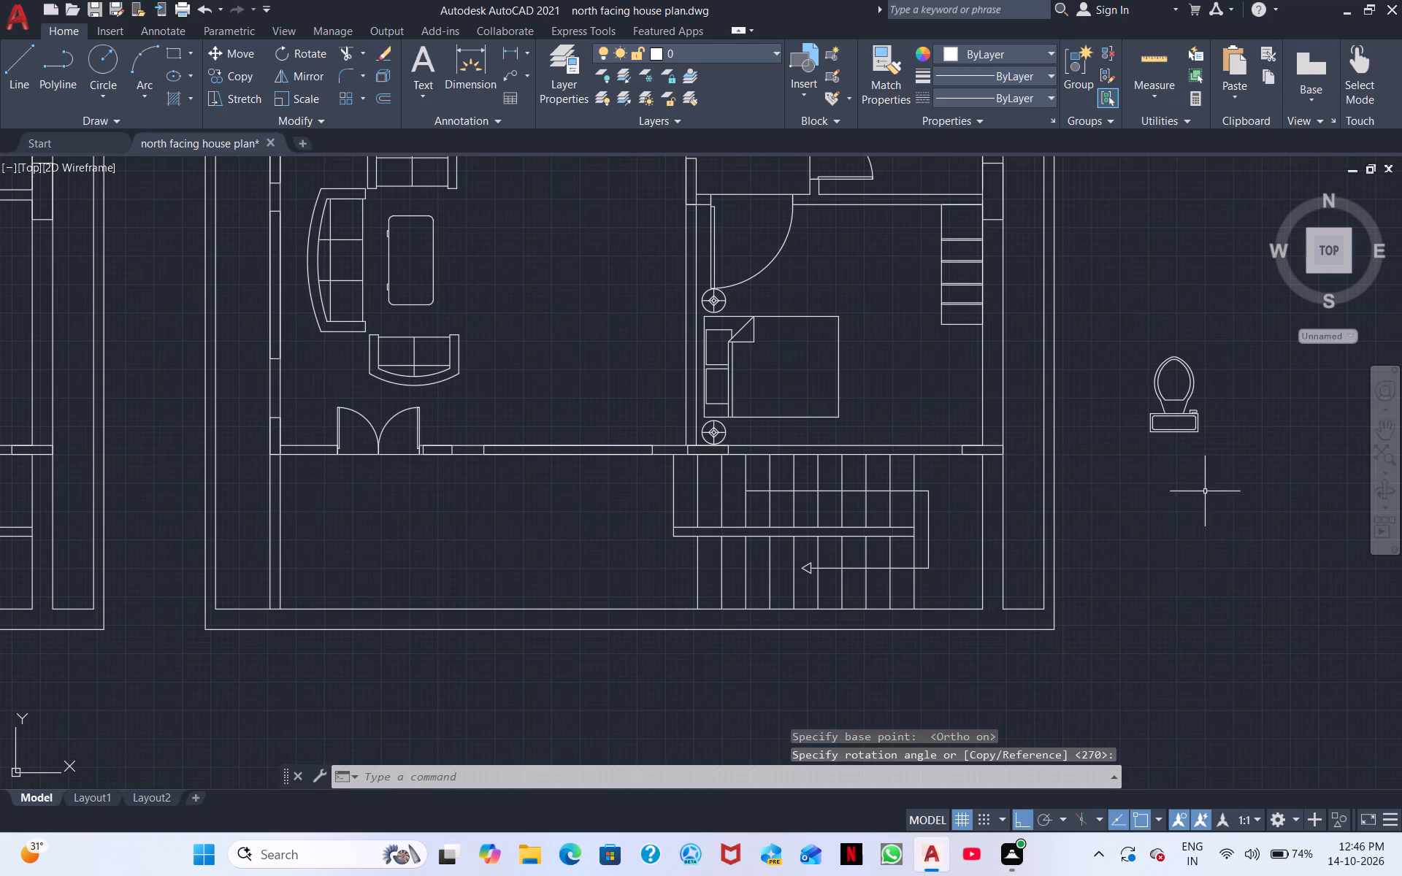
With Ortho off, move the toilet by its tank's back edge onto the bedroom-side wall of the right-hand plan's lower bathroom.
drag(1222, 494, 1208, 476)
click(1127, 360)
right_click(1127, 360)
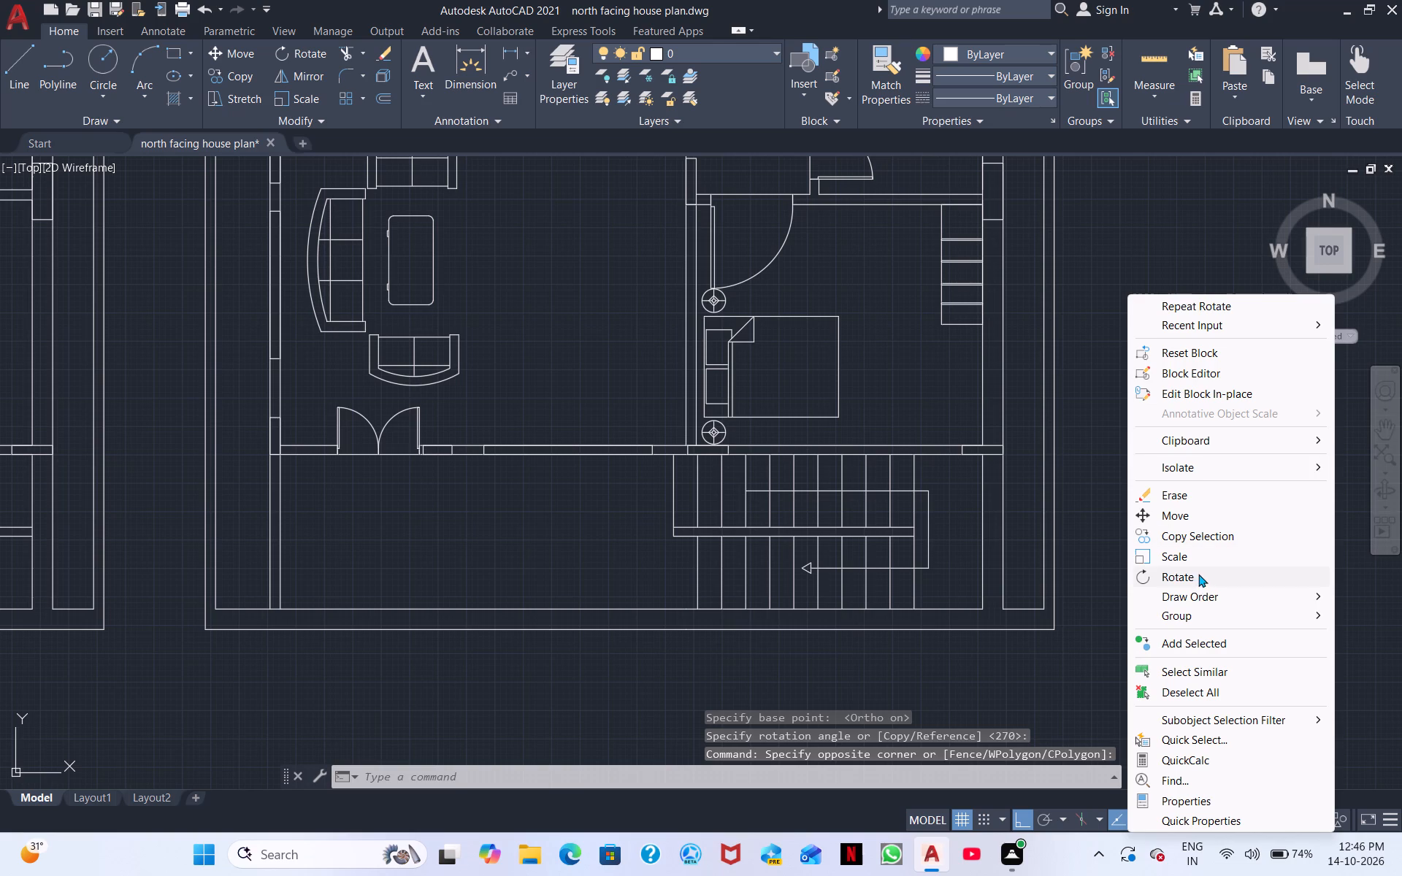
click(1168, 516)
click(1179, 434)
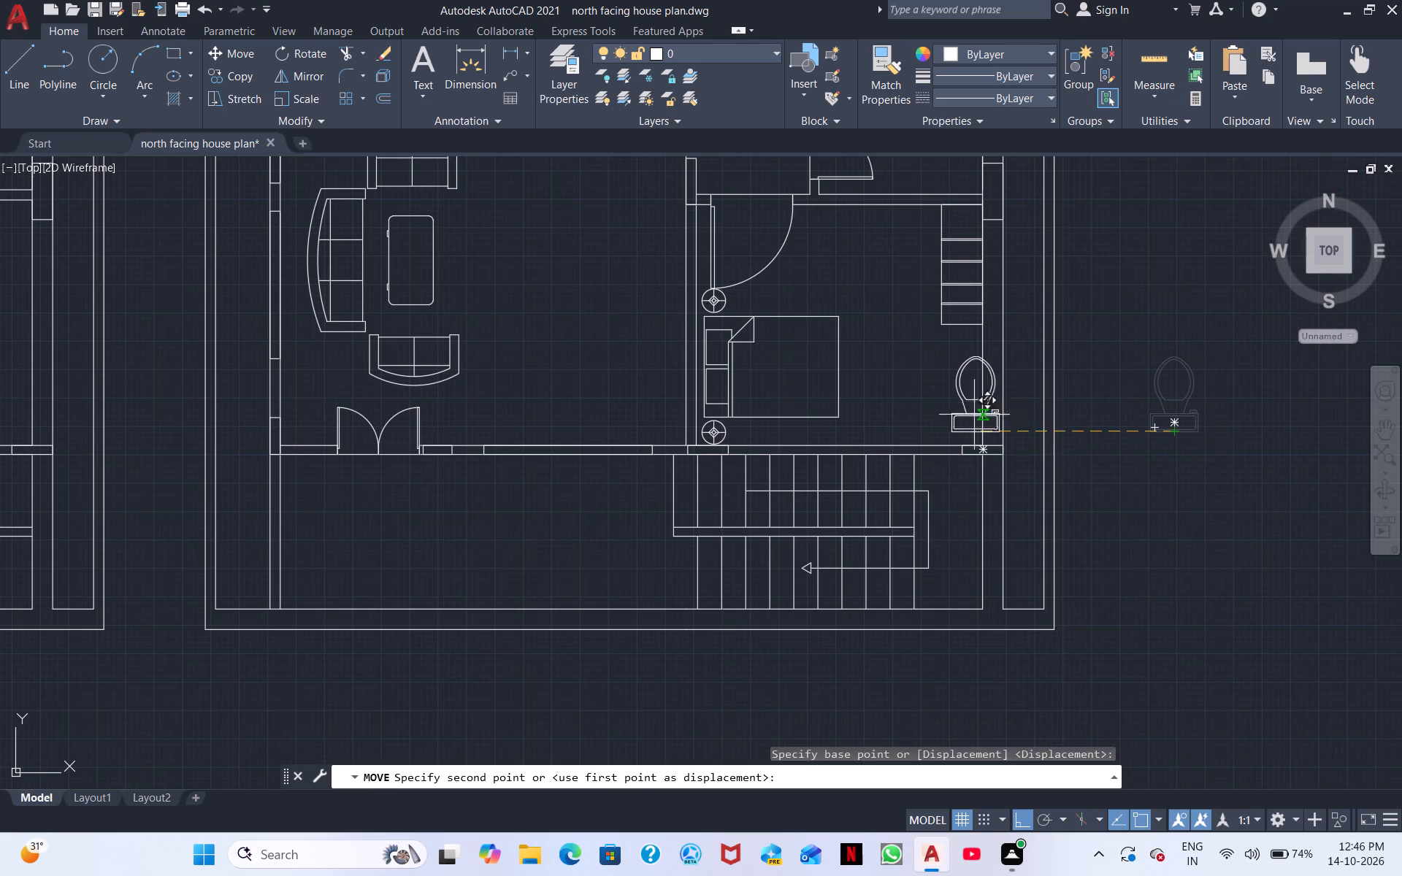
click(1027, 812)
middle_drag(983, 285, 971, 556)
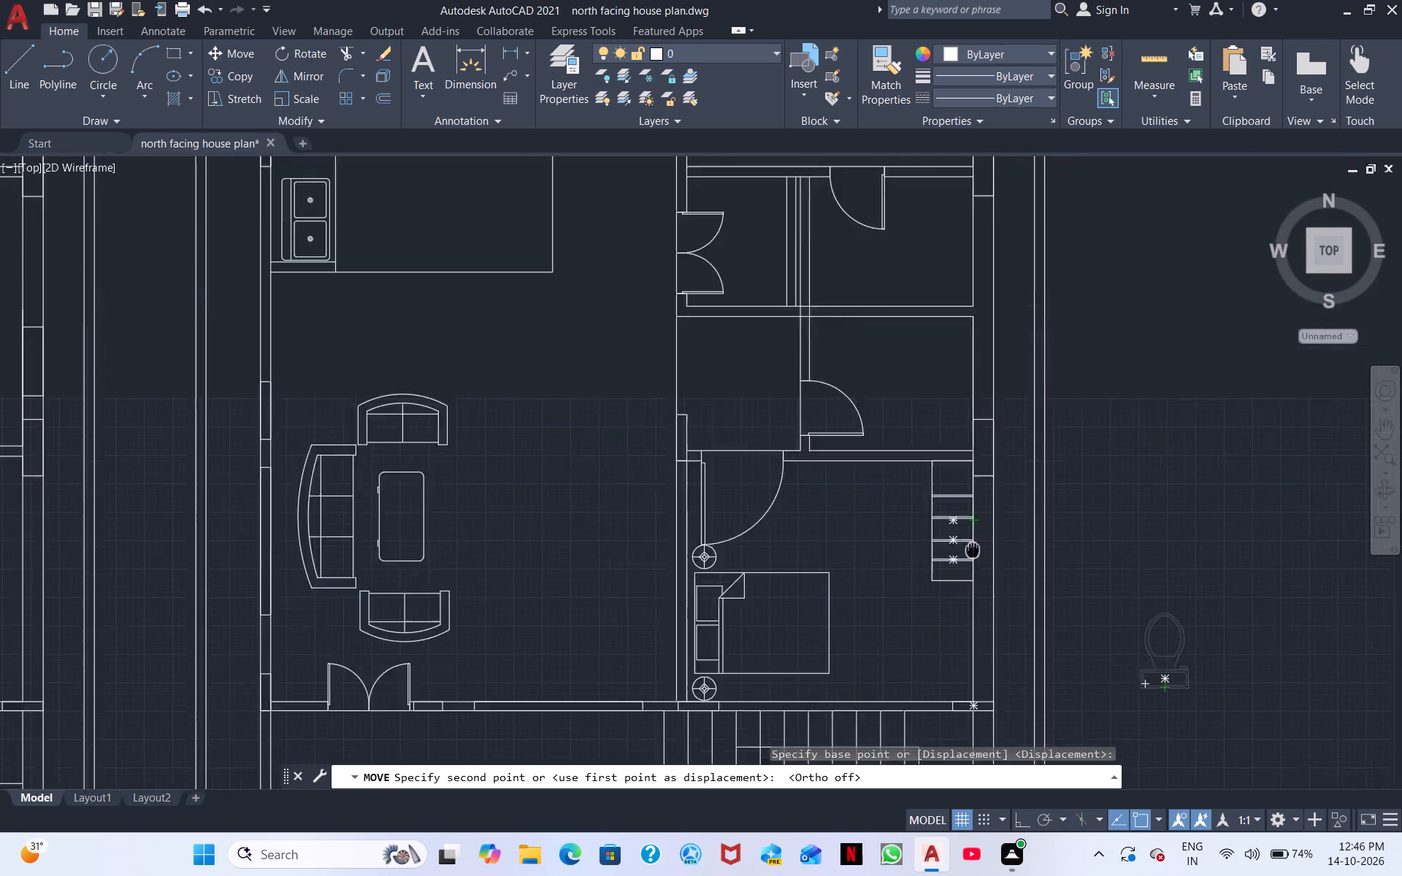
middle_drag(971, 556, 946, 635)
click(890, 545)
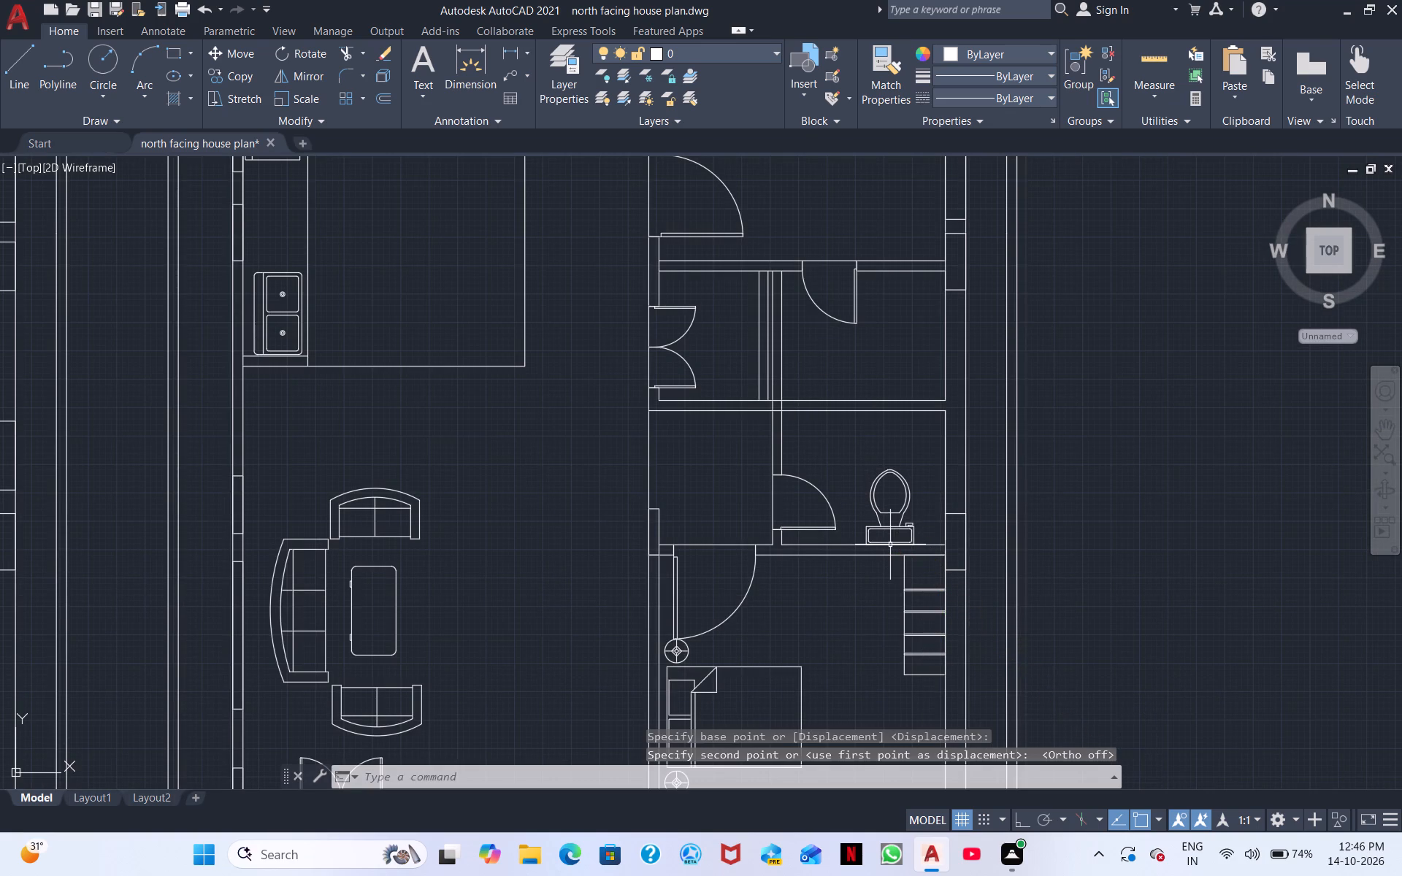
Copy the toilet into the right-hand plan's upper bathroom and into the two adjoining rooms above the open area in the left-hand plan.
click(925, 518)
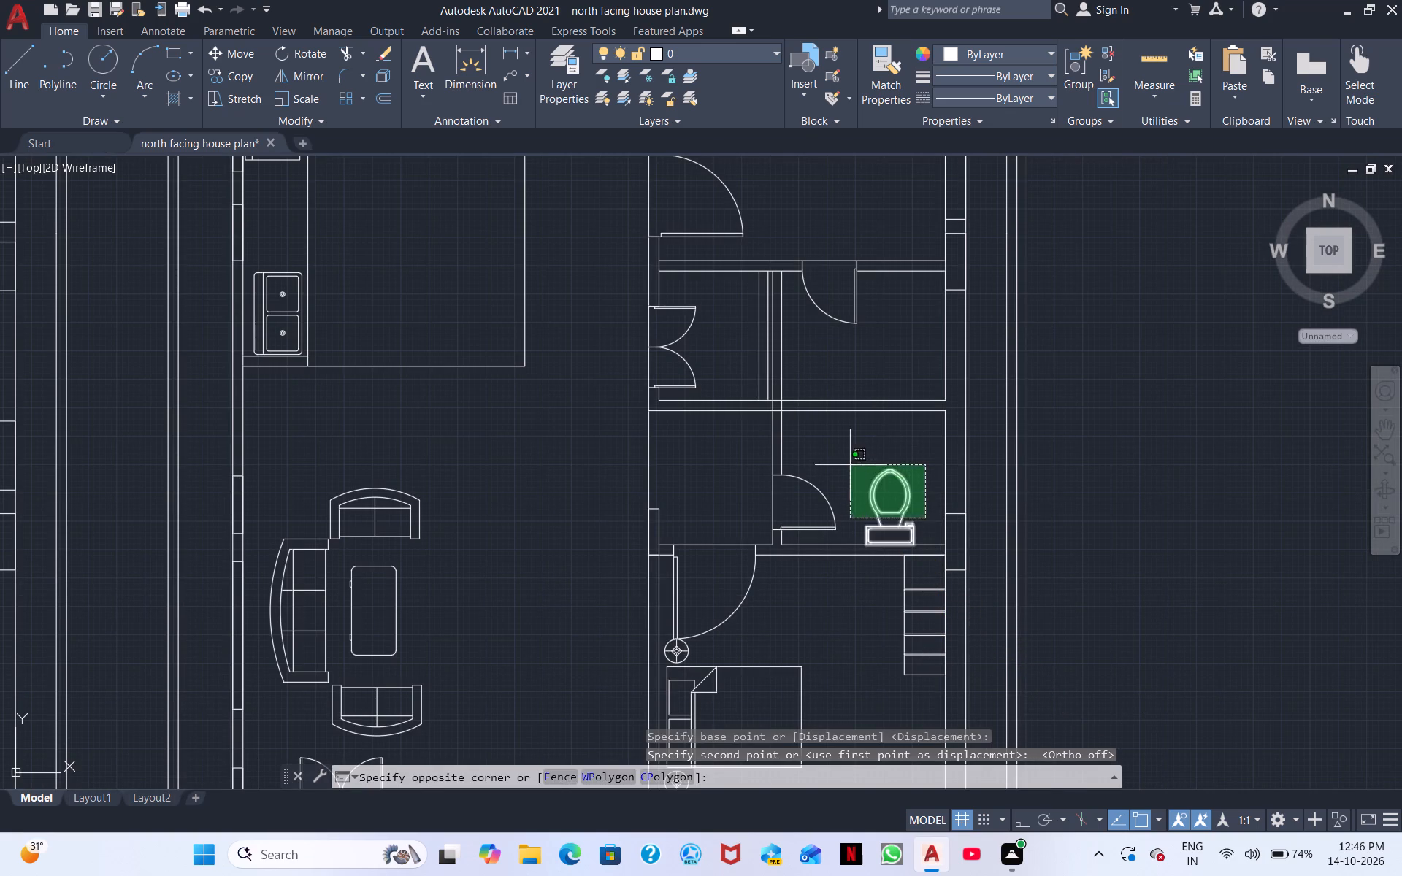
click(849, 465)
right_click(849, 465)
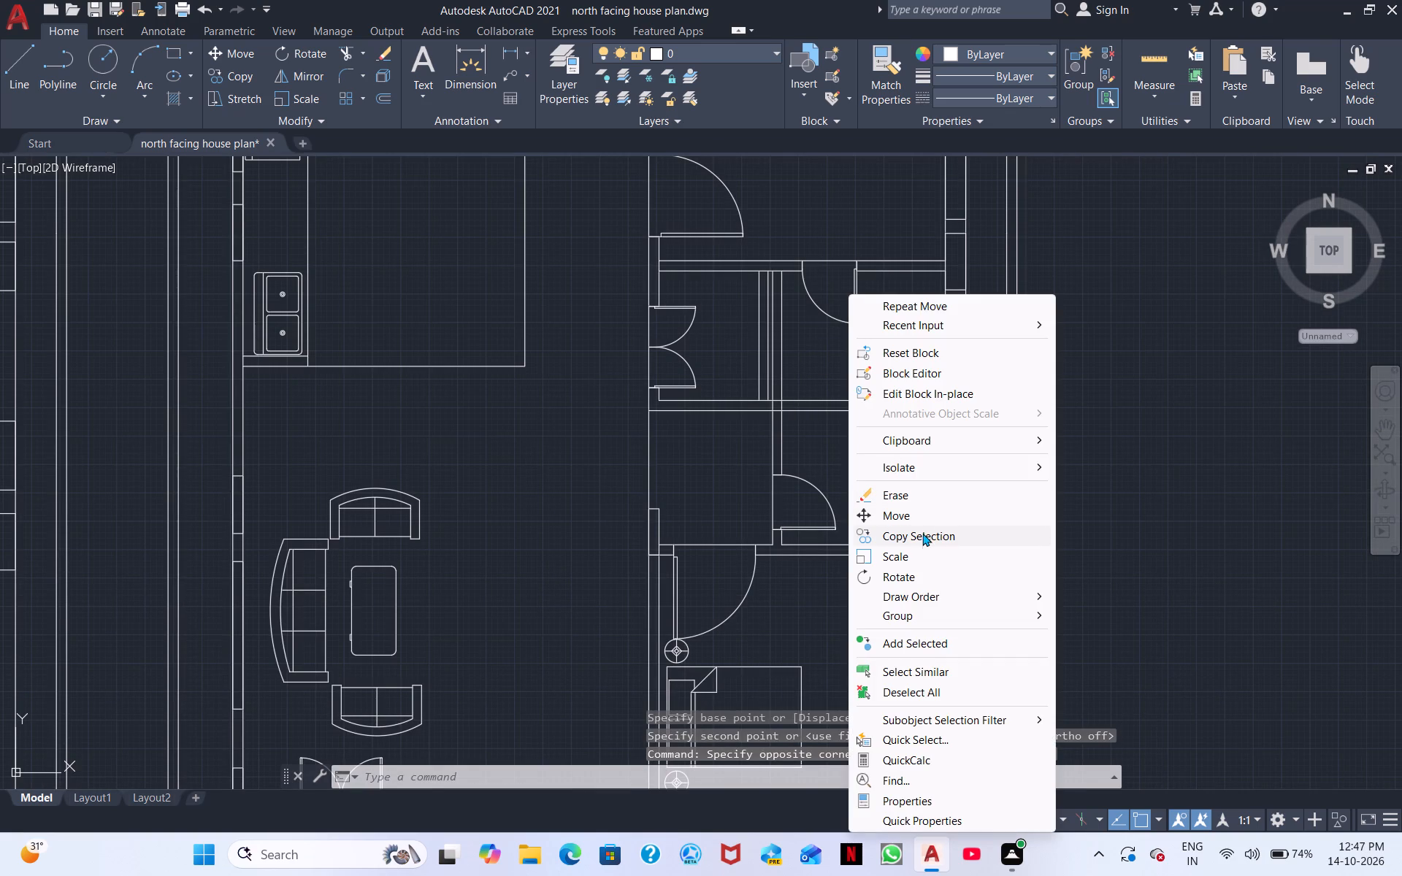
click(922, 533)
click(879, 510)
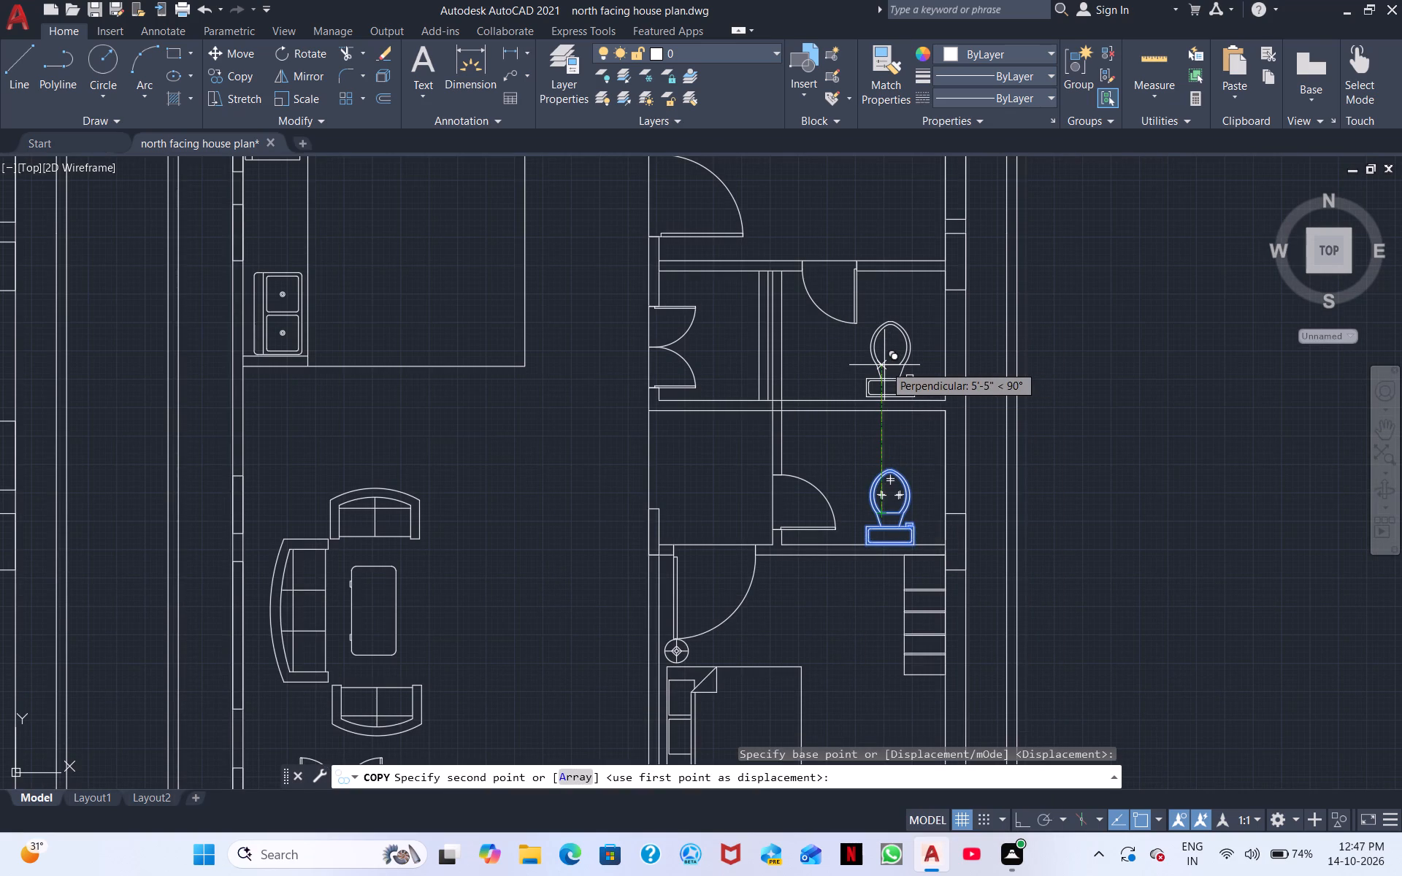
click(885, 360)
middle_drag(694, 501, 1013, 426)
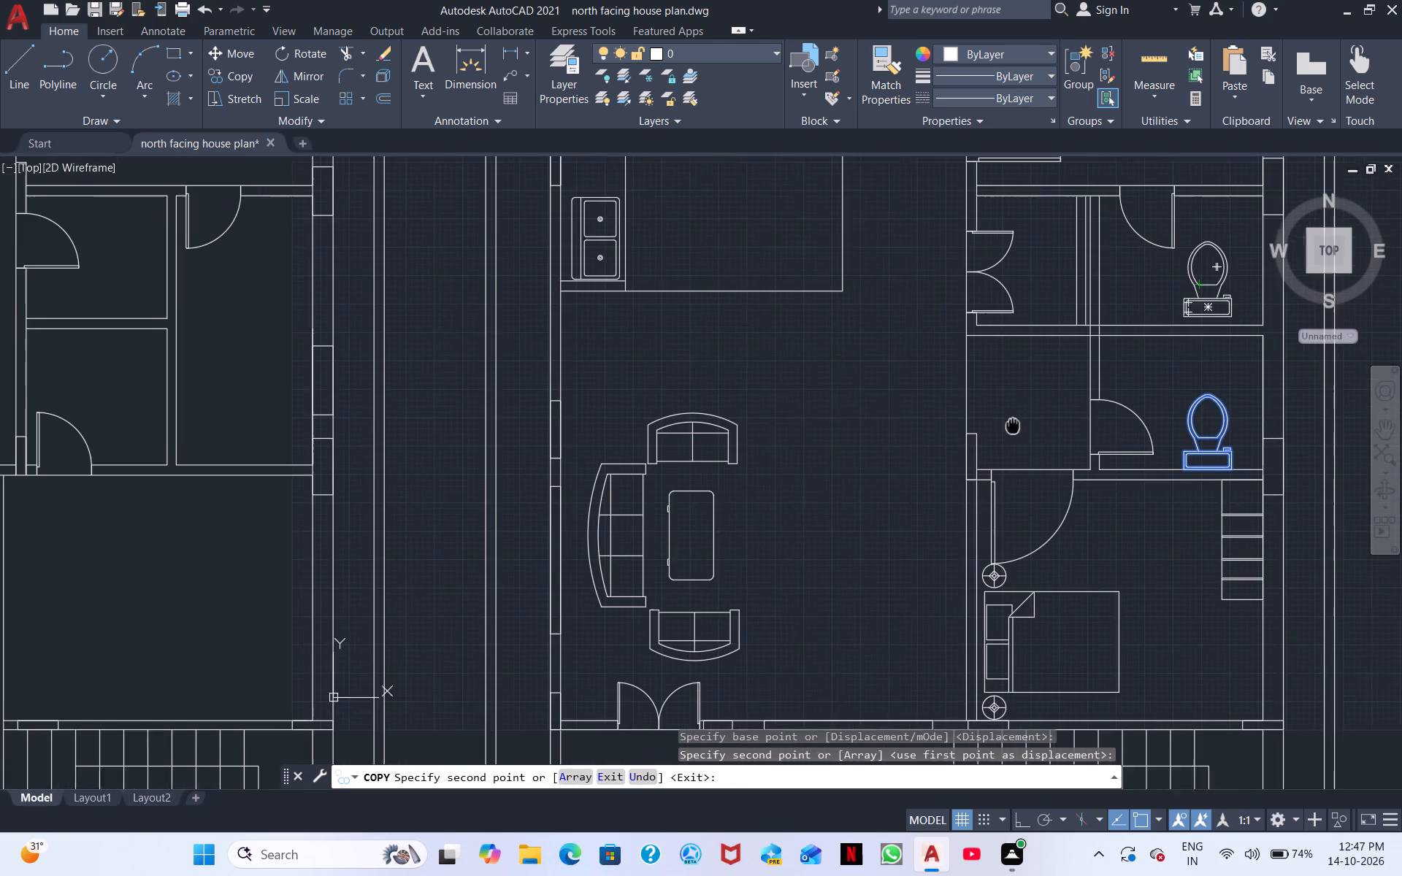
middle_drag(1013, 426, 1019, 426)
middle_drag(625, 508, 912, 484)
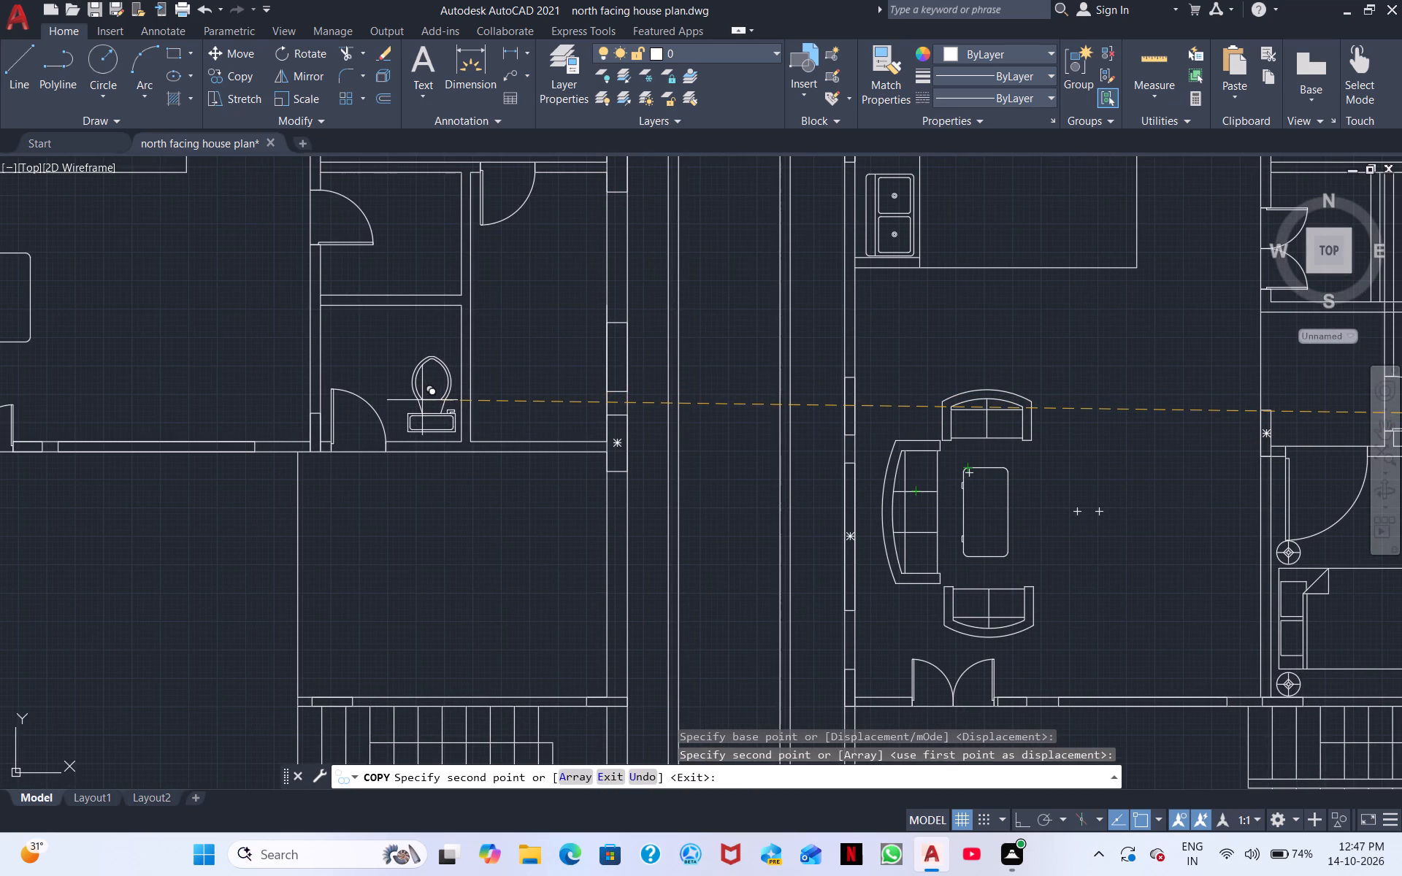
click(422, 400)
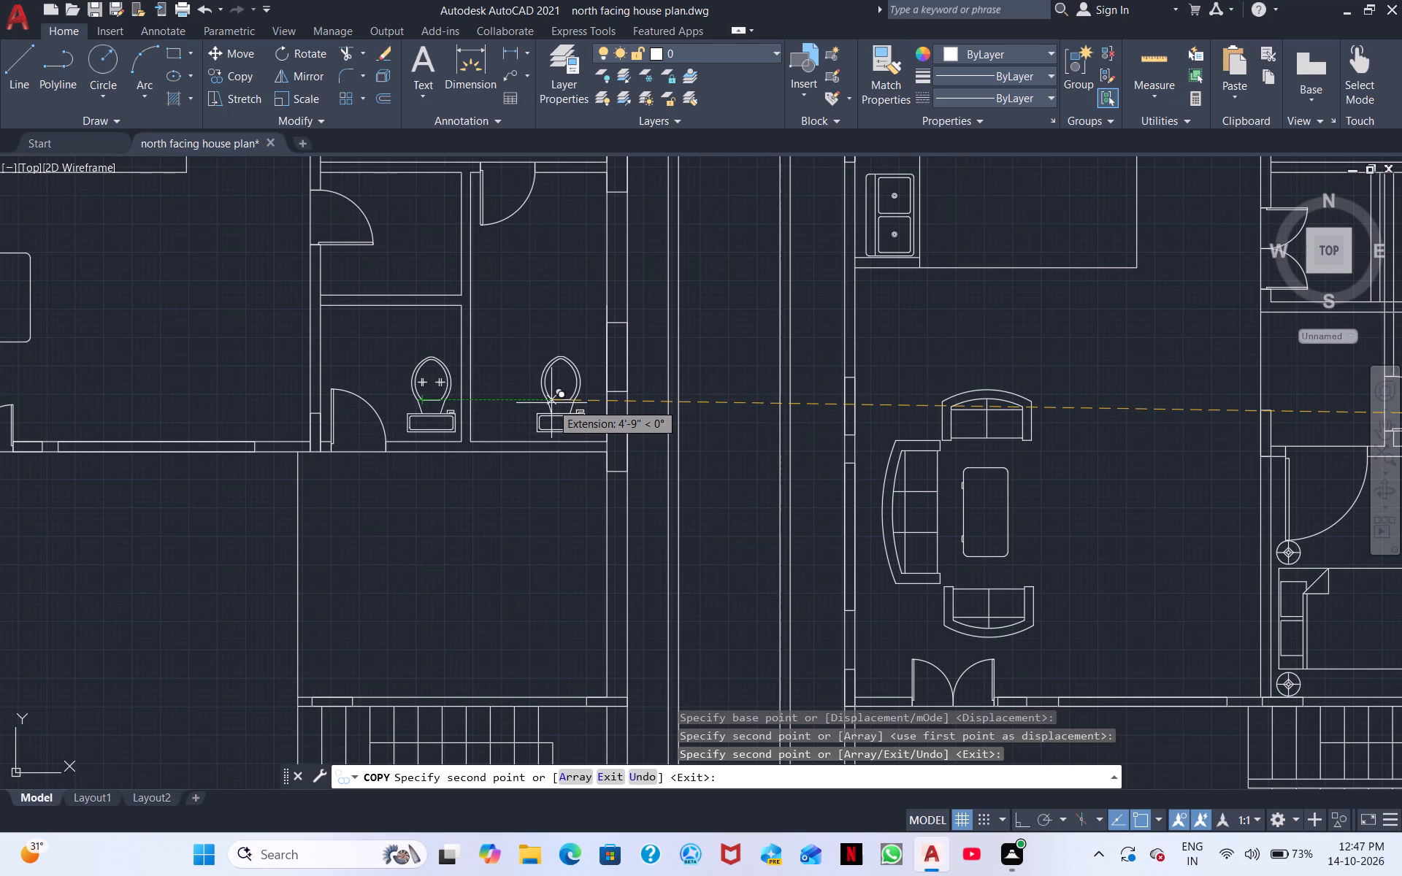
click(551, 403)
key(Escape)
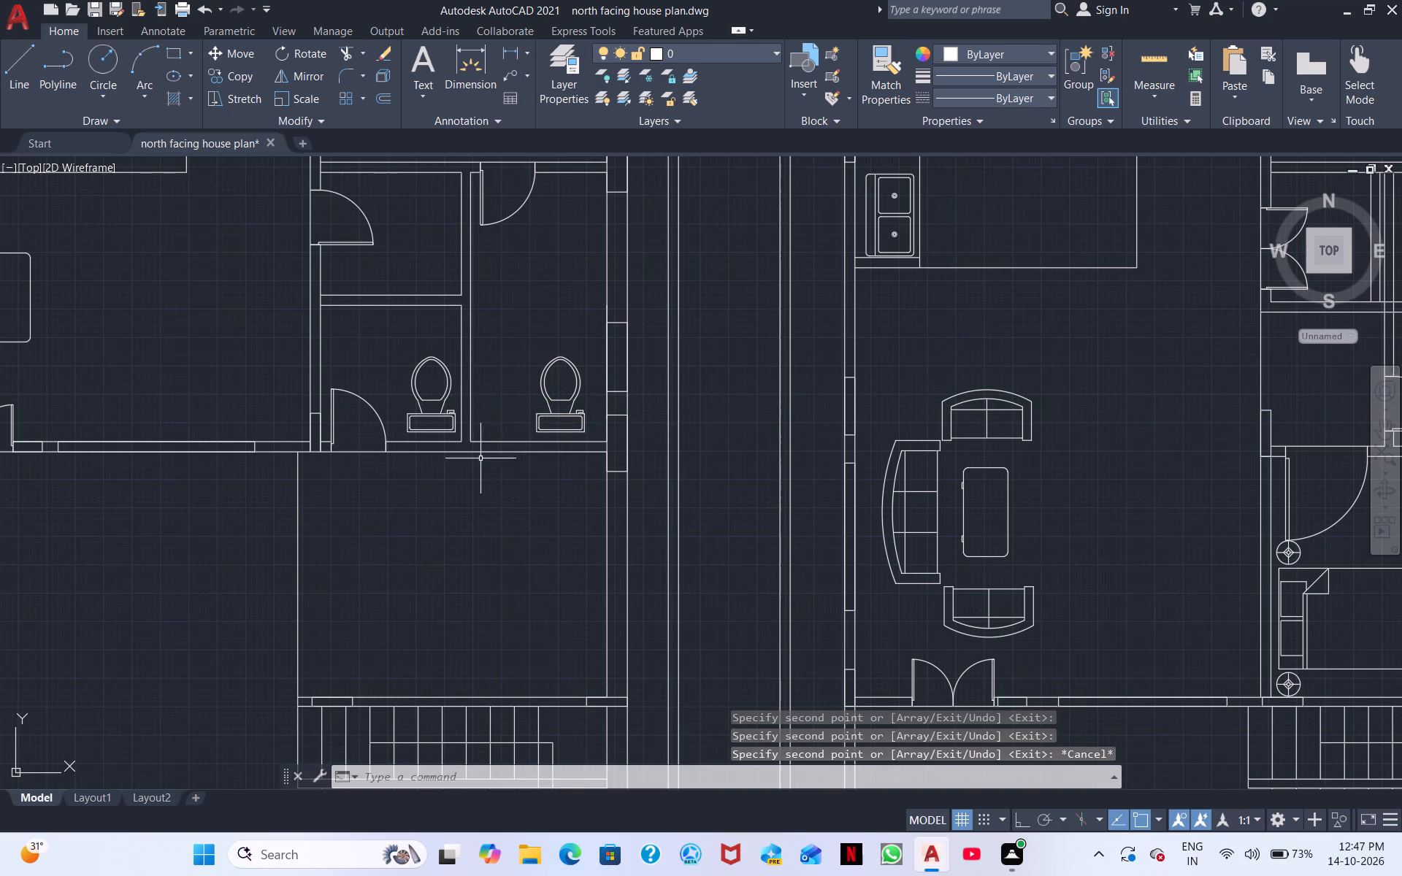
Move the toilet in the left-hand plan's small bathroom straight down so its tank sits against the bottom wall.
scroll(473, 499, down, 1)
middle_drag(466, 509, 462, 522)
scroll(471, 447, up, 3)
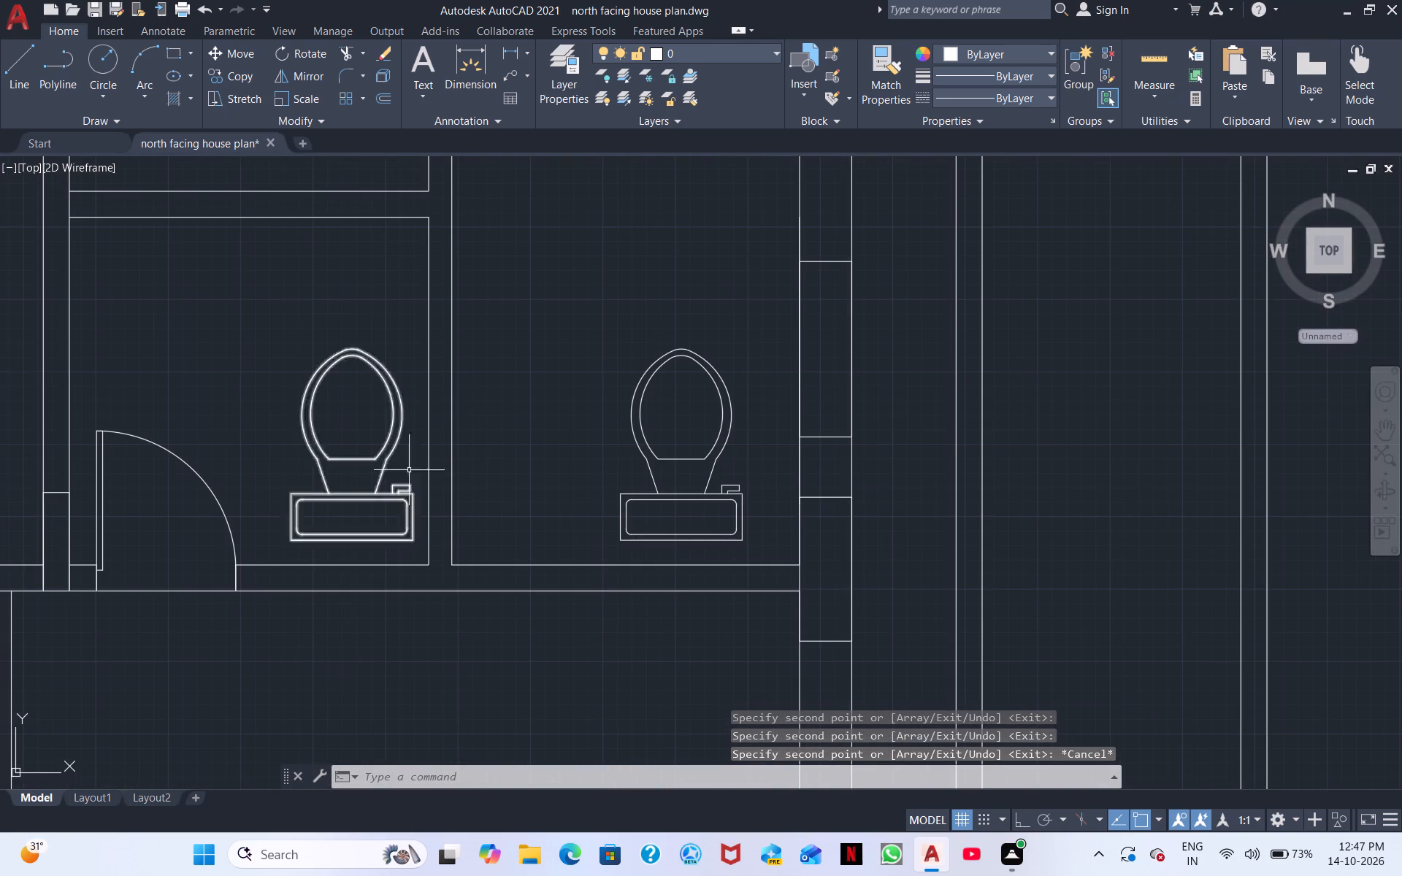
click(382, 543)
click(331, 471)
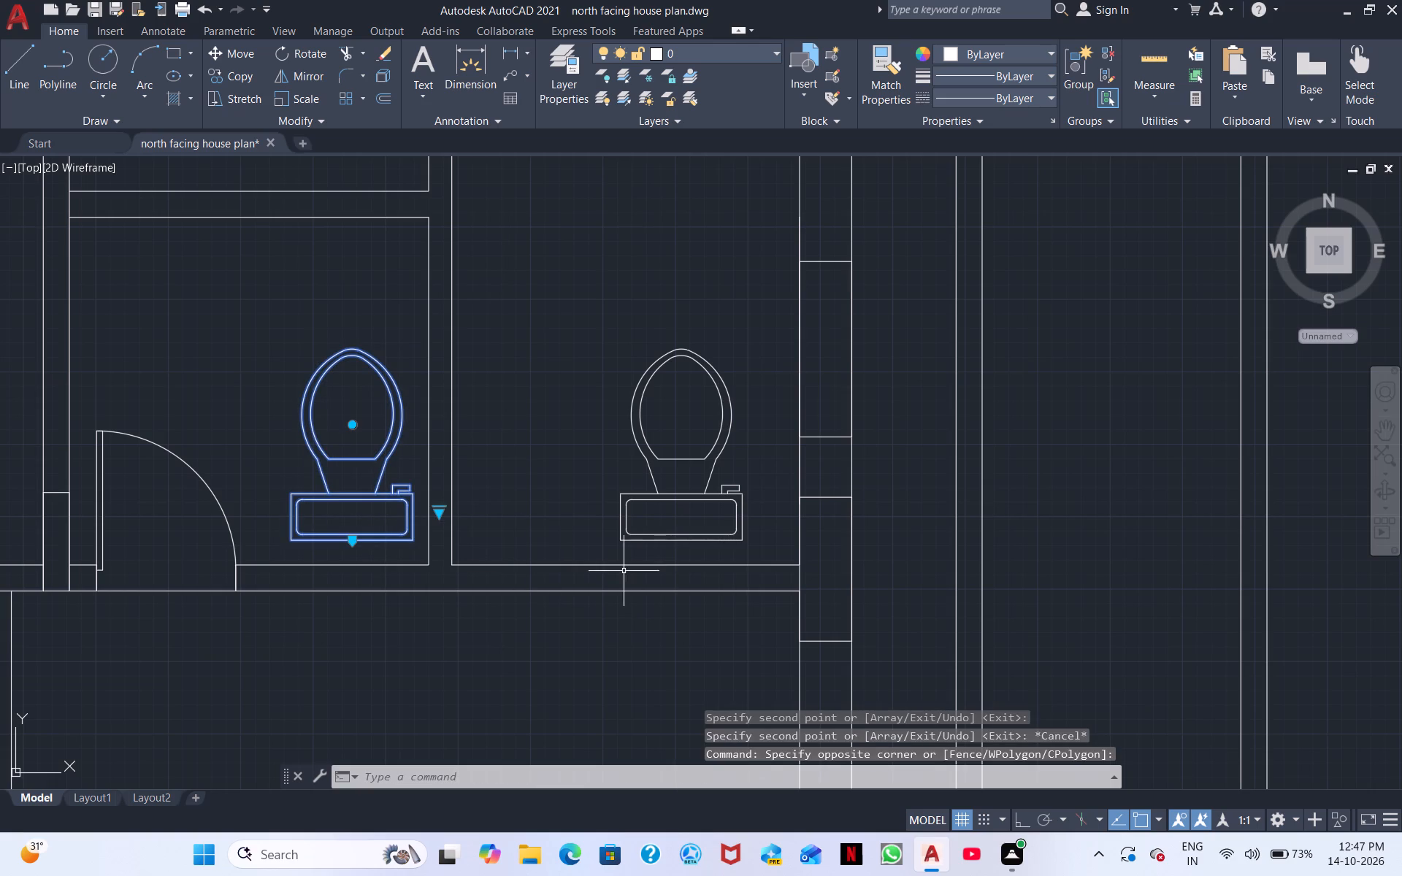
scroll(411, 553, up, 4)
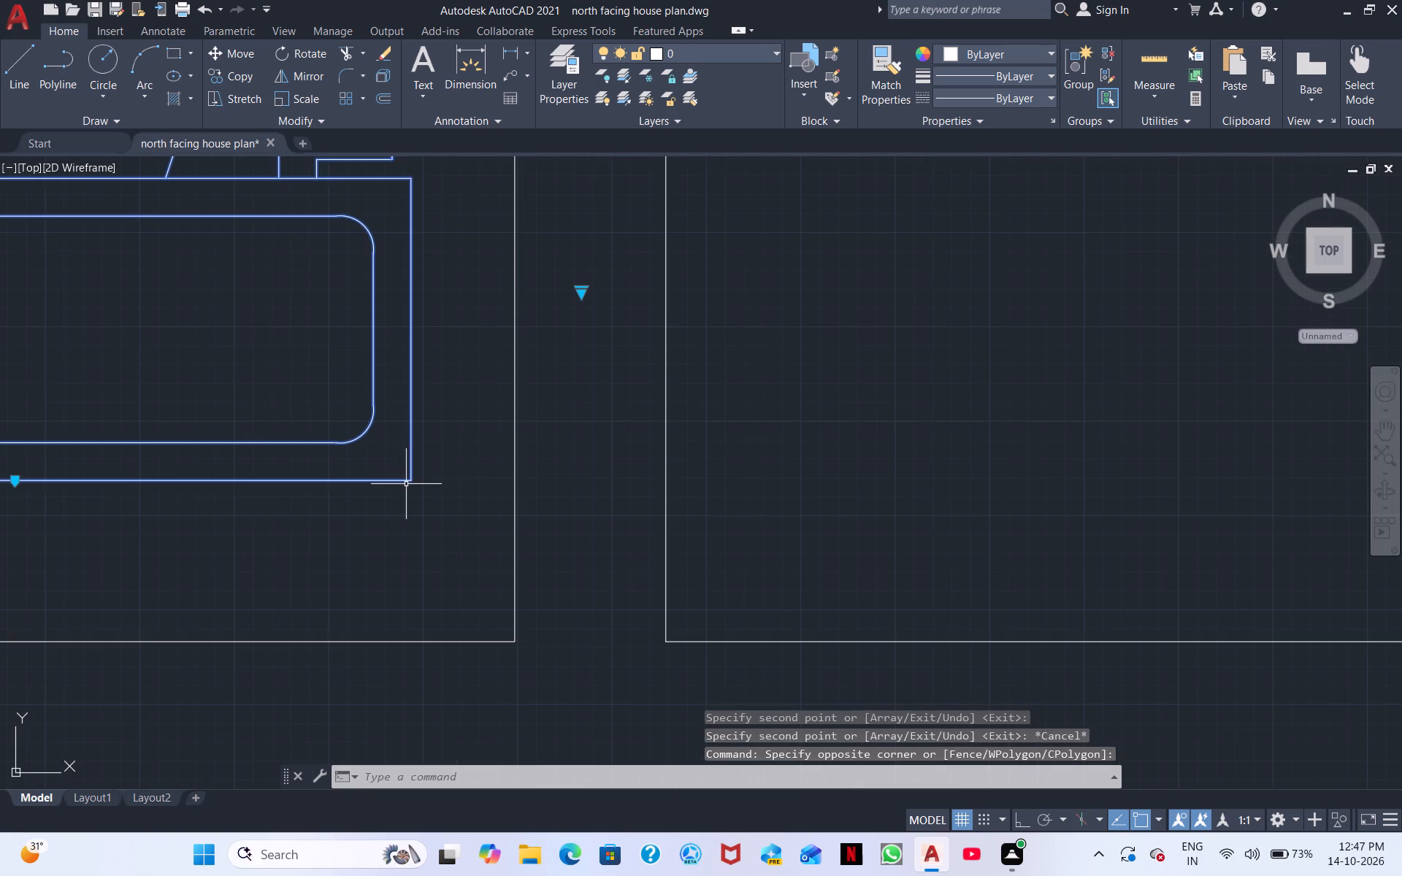
right_click(406, 484)
click(467, 515)
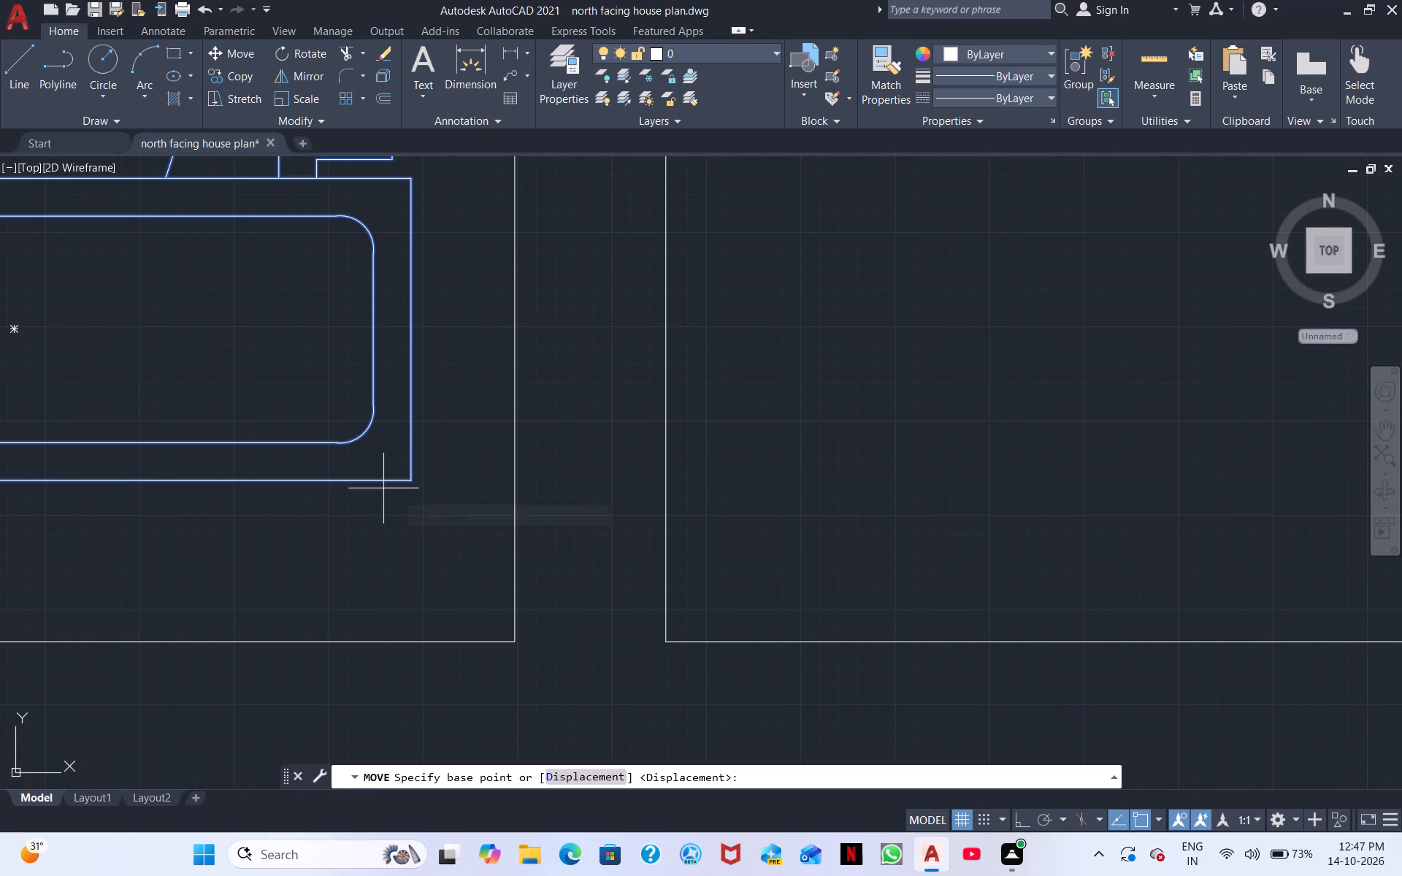
drag(409, 480, 410, 499)
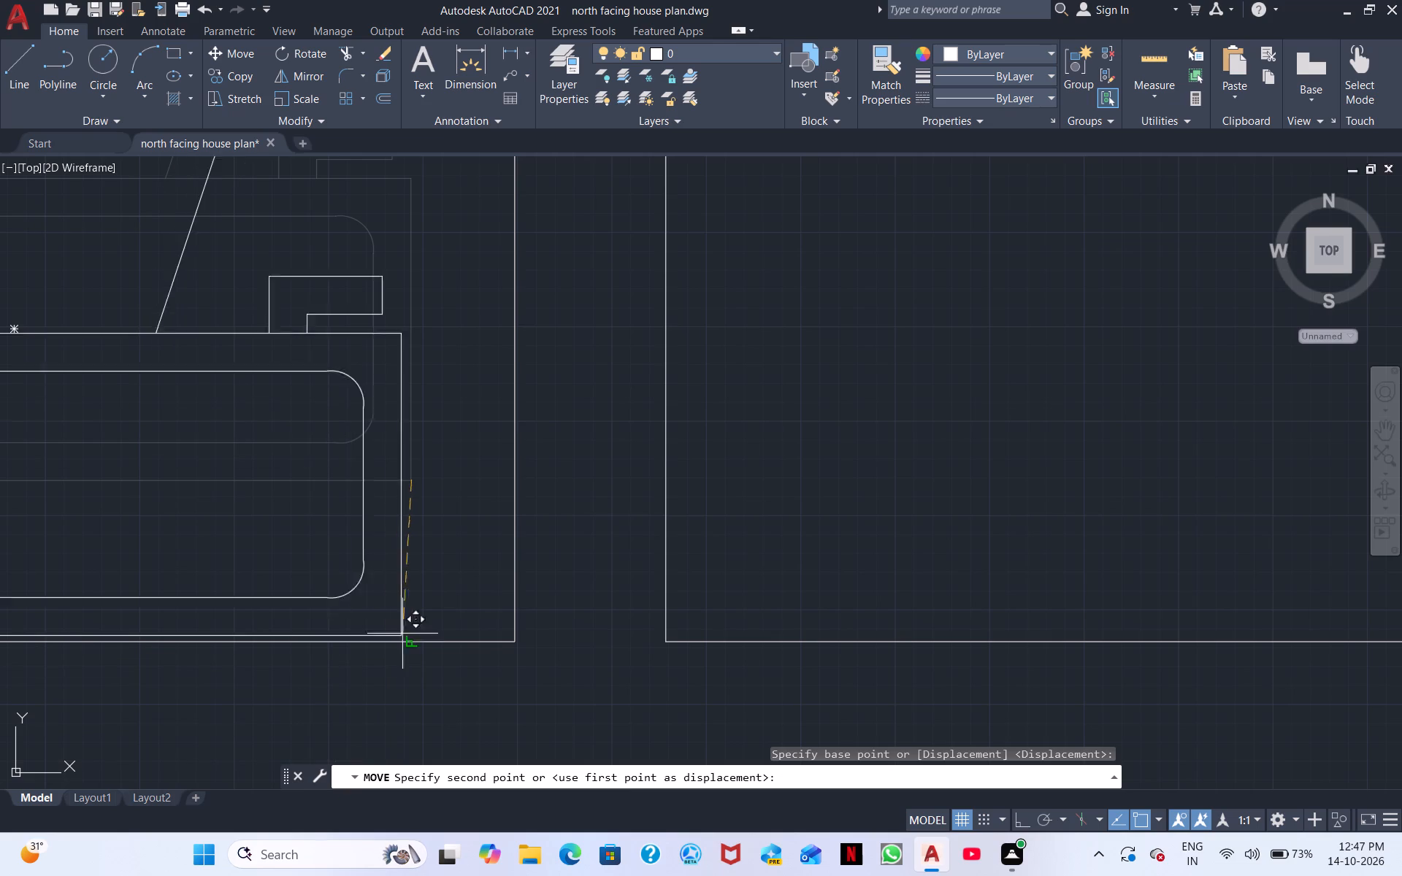
click(409, 639)
Select the toilet in the tall room next to the left-hand plan's small bathroom and bring up its editing options.
scroll(409, 639, down, 2)
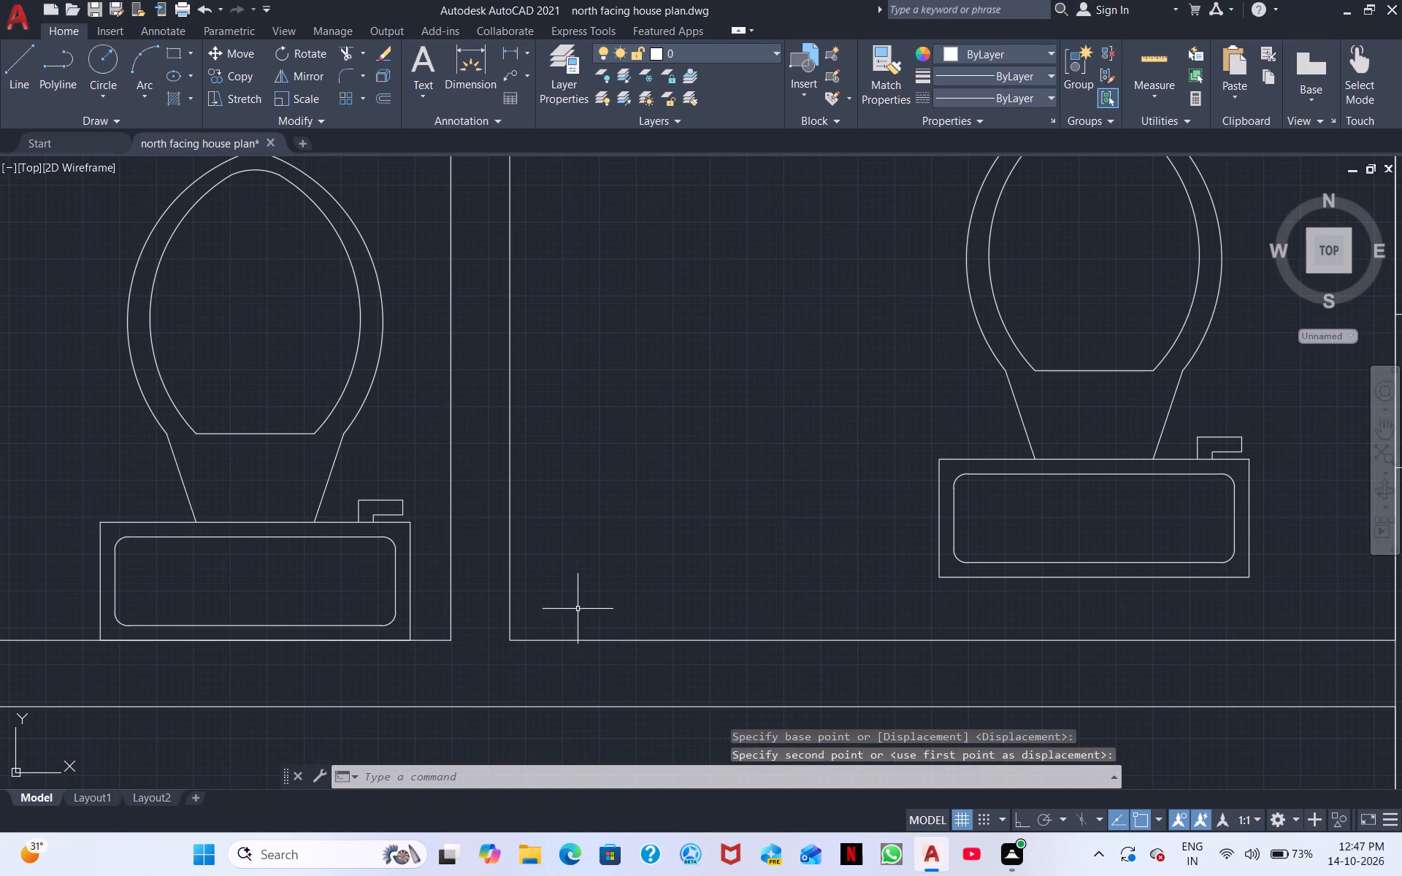
middle_drag(726, 552, 445, 558)
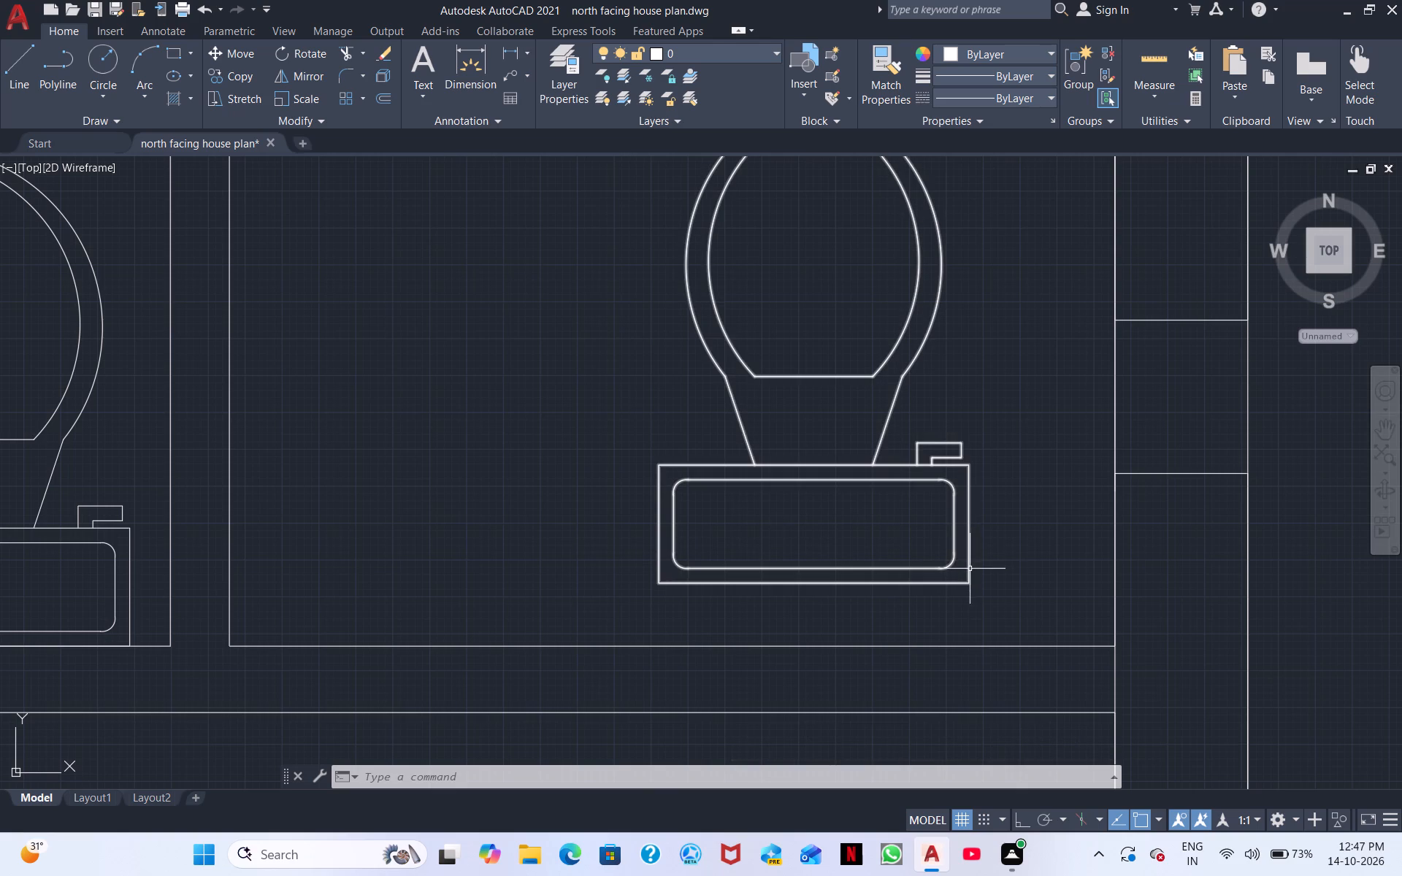
click(924, 606)
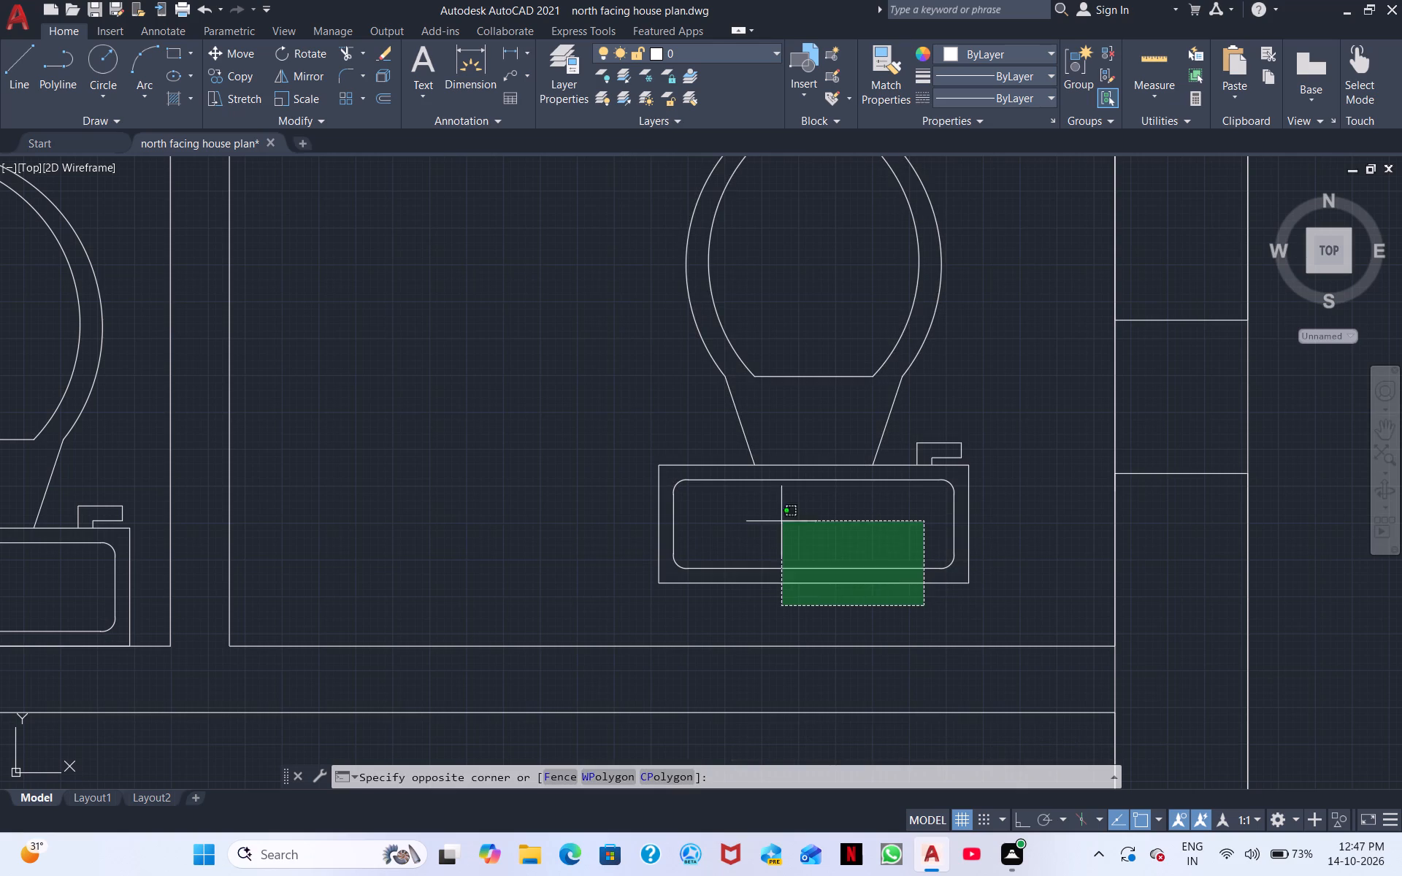
click(664, 412)
right_click(664, 412)
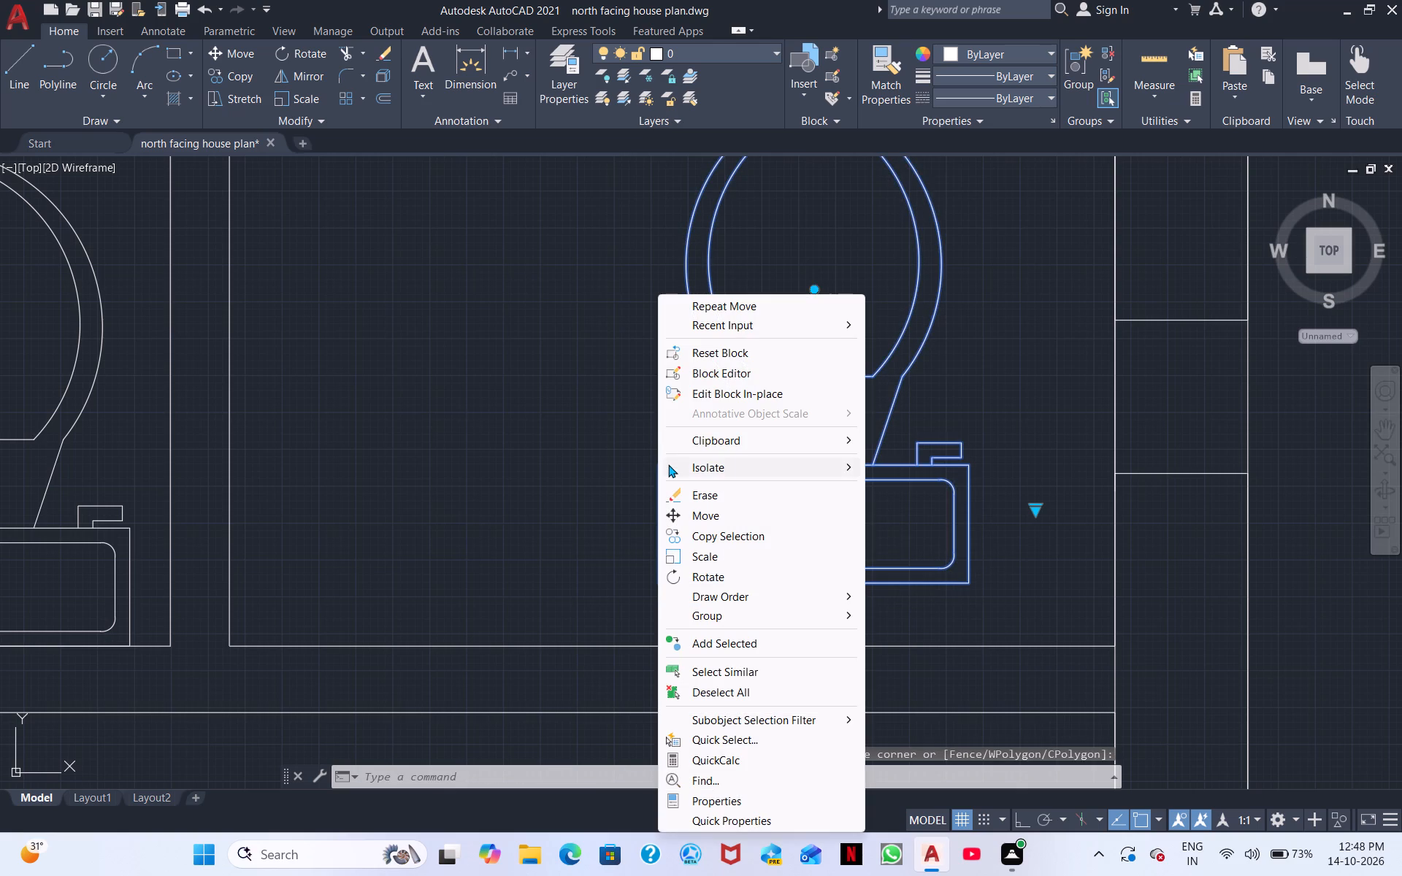
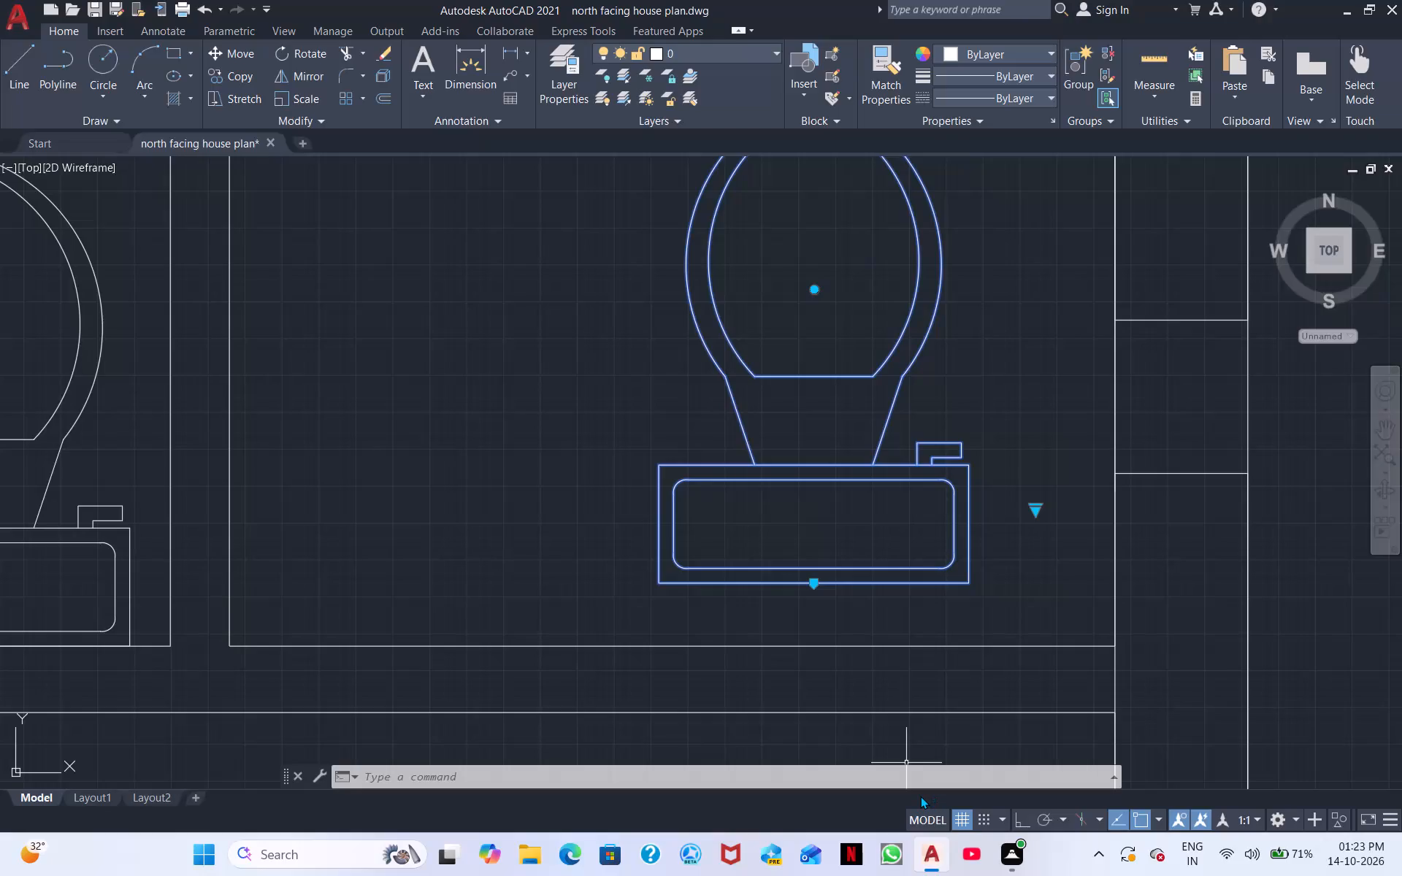
Move the toilet in the left-hand plan's tall room straight down so its tank sits against the bottom wall.
middle_drag(921, 796, 966, 823)
scroll(966, 823, down, 2)
scroll(861, 631, down, 3)
scroll(870, 684, up, 3)
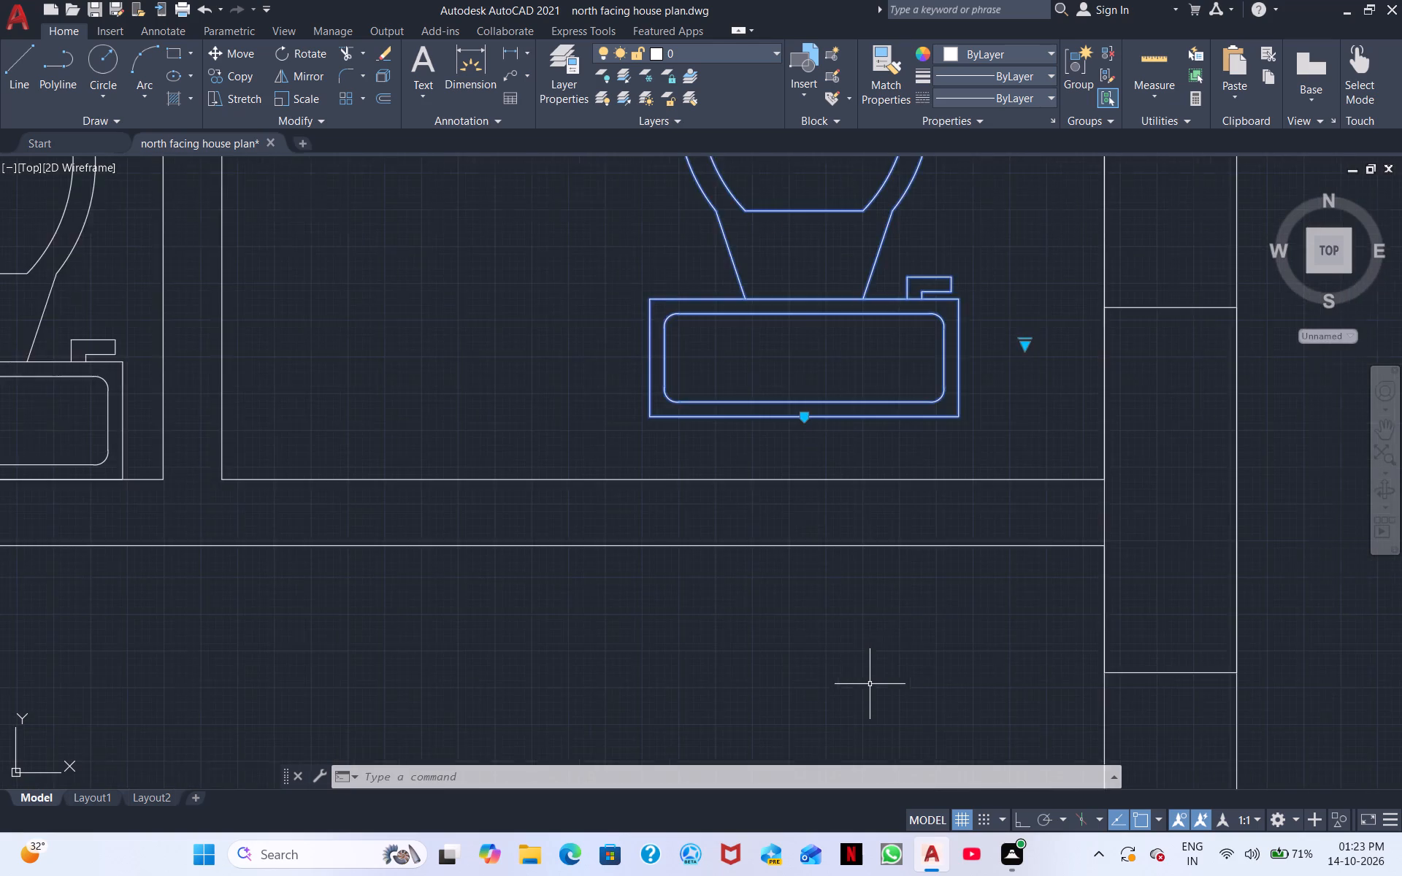
scroll(866, 639, down, 3)
scroll(871, 604, up, 2)
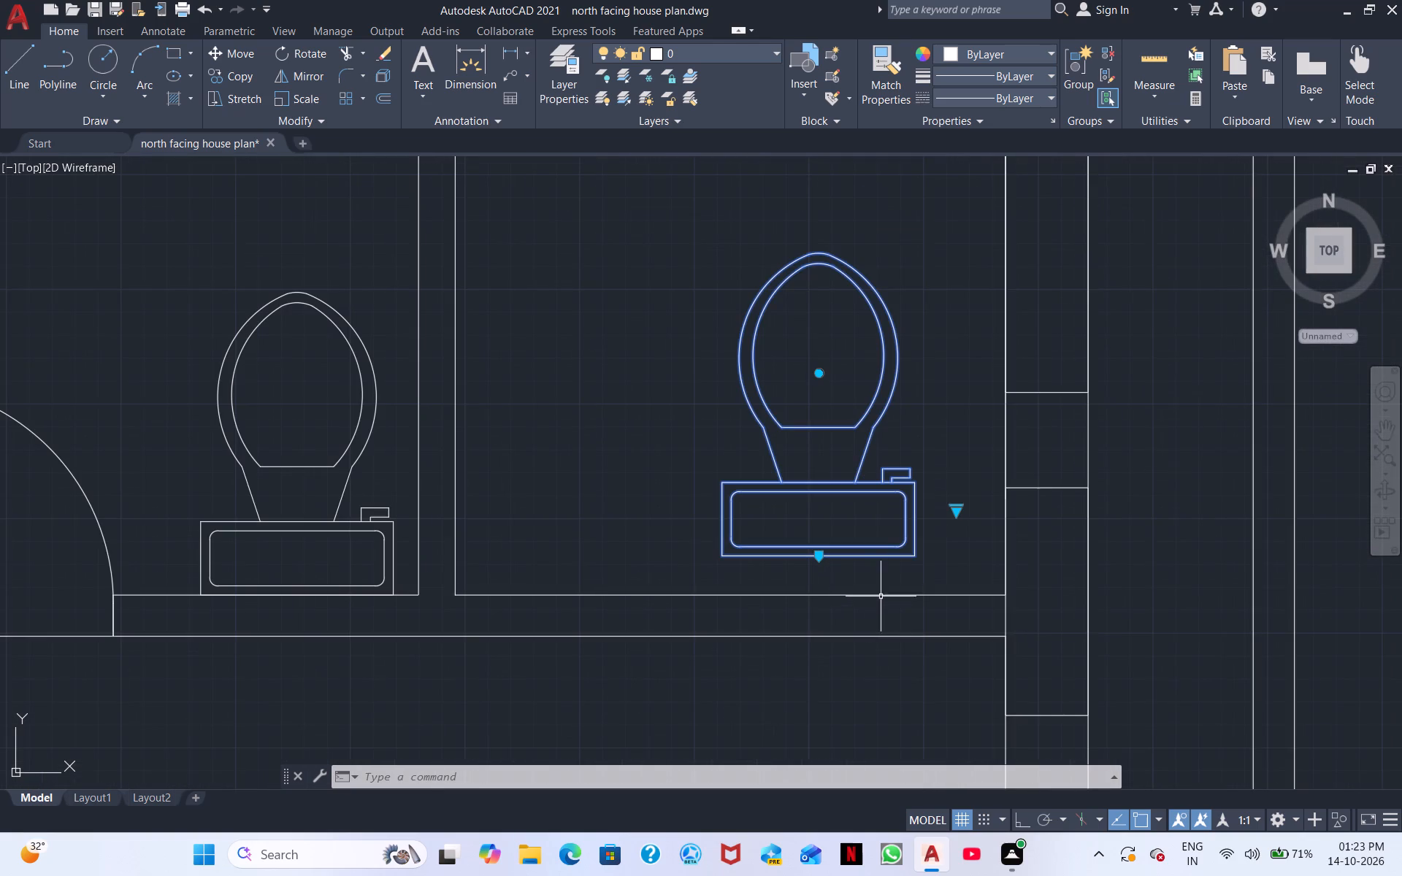
right_drag(922, 558, 912, 563)
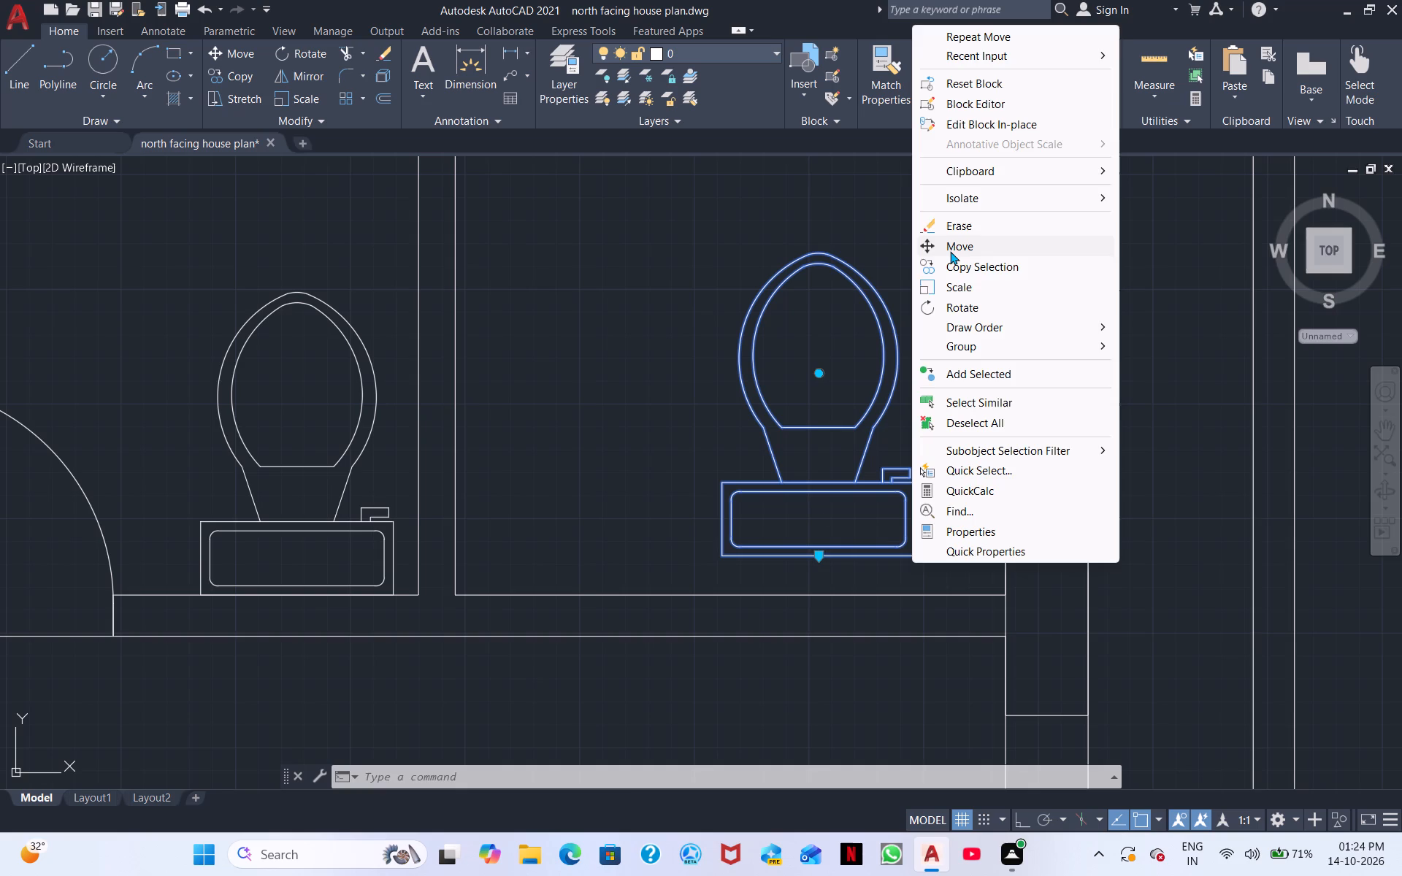
click(950, 251)
click(915, 555)
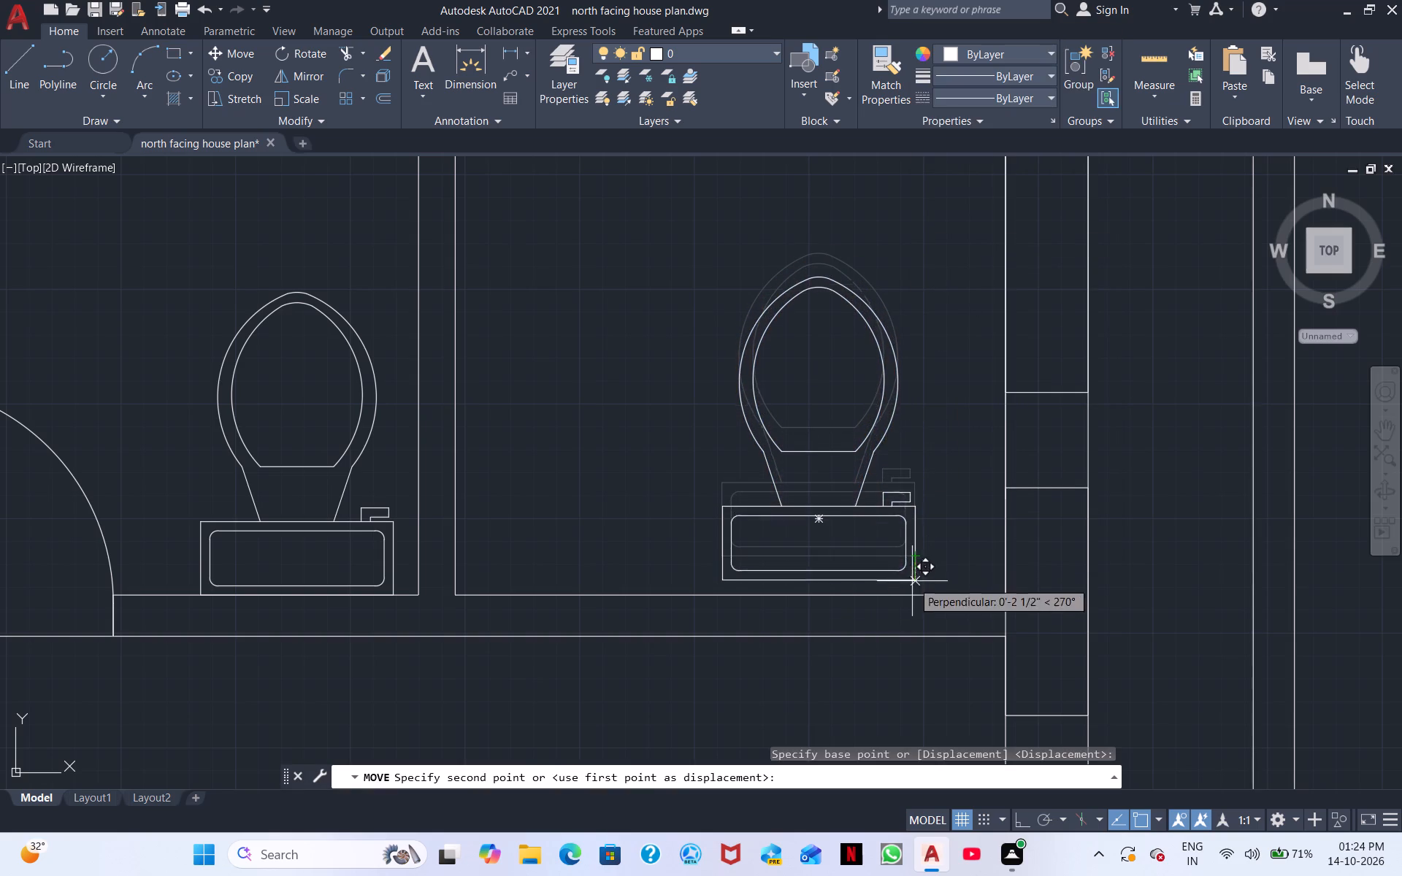
click(919, 599)
Move the toilet in the right-hand plan's upper bathroom onto the bottom wall and closer to the outer side wall.
scroll(934, 577, down, 2)
middle_drag(943, 558, 423, 702)
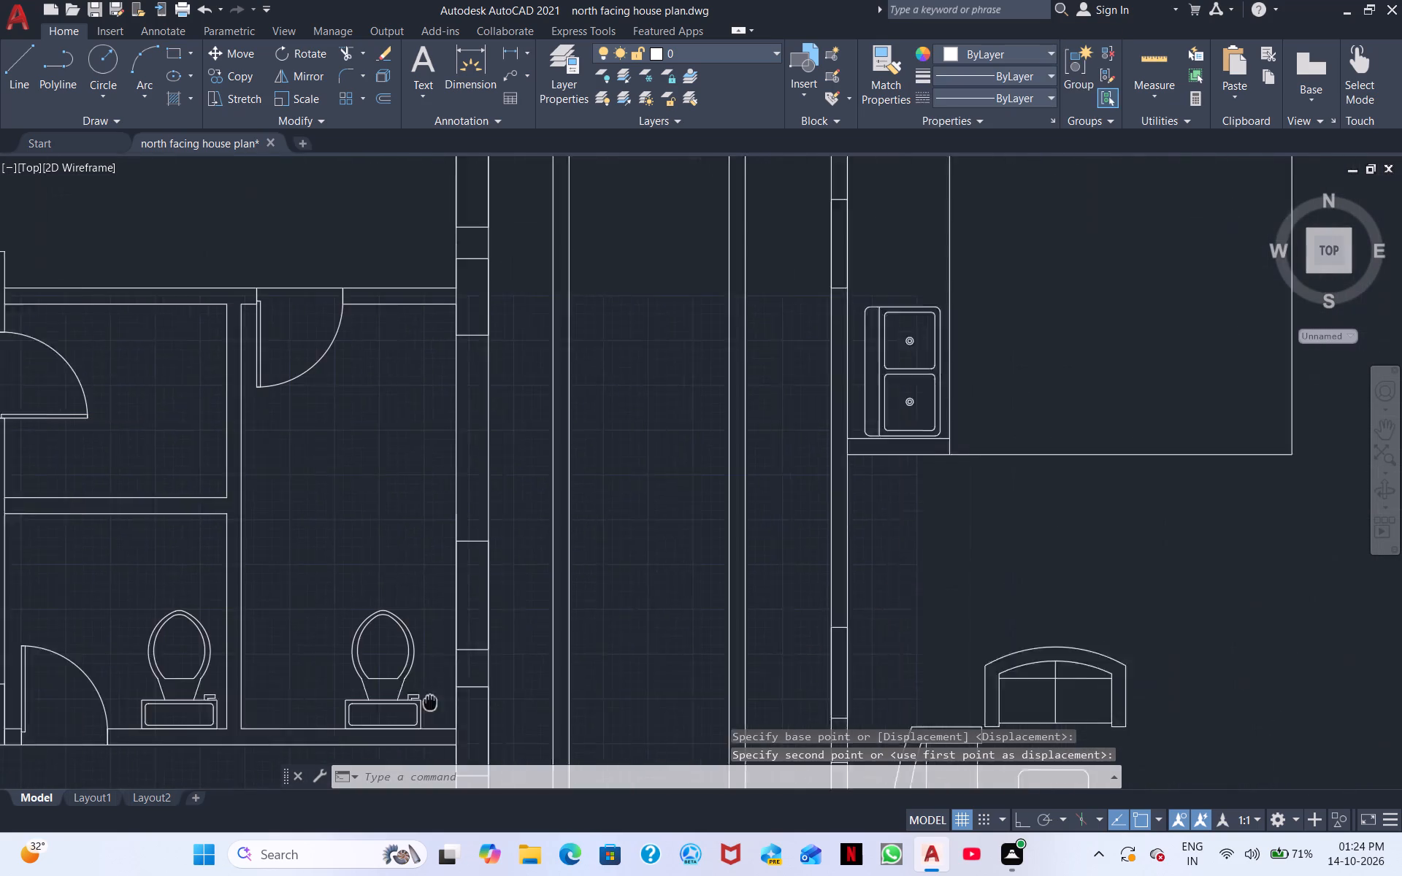
middle_drag(423, 702, 356, 702)
scroll(767, 645, down, 3)
middle_drag(905, 609, 756, 470)
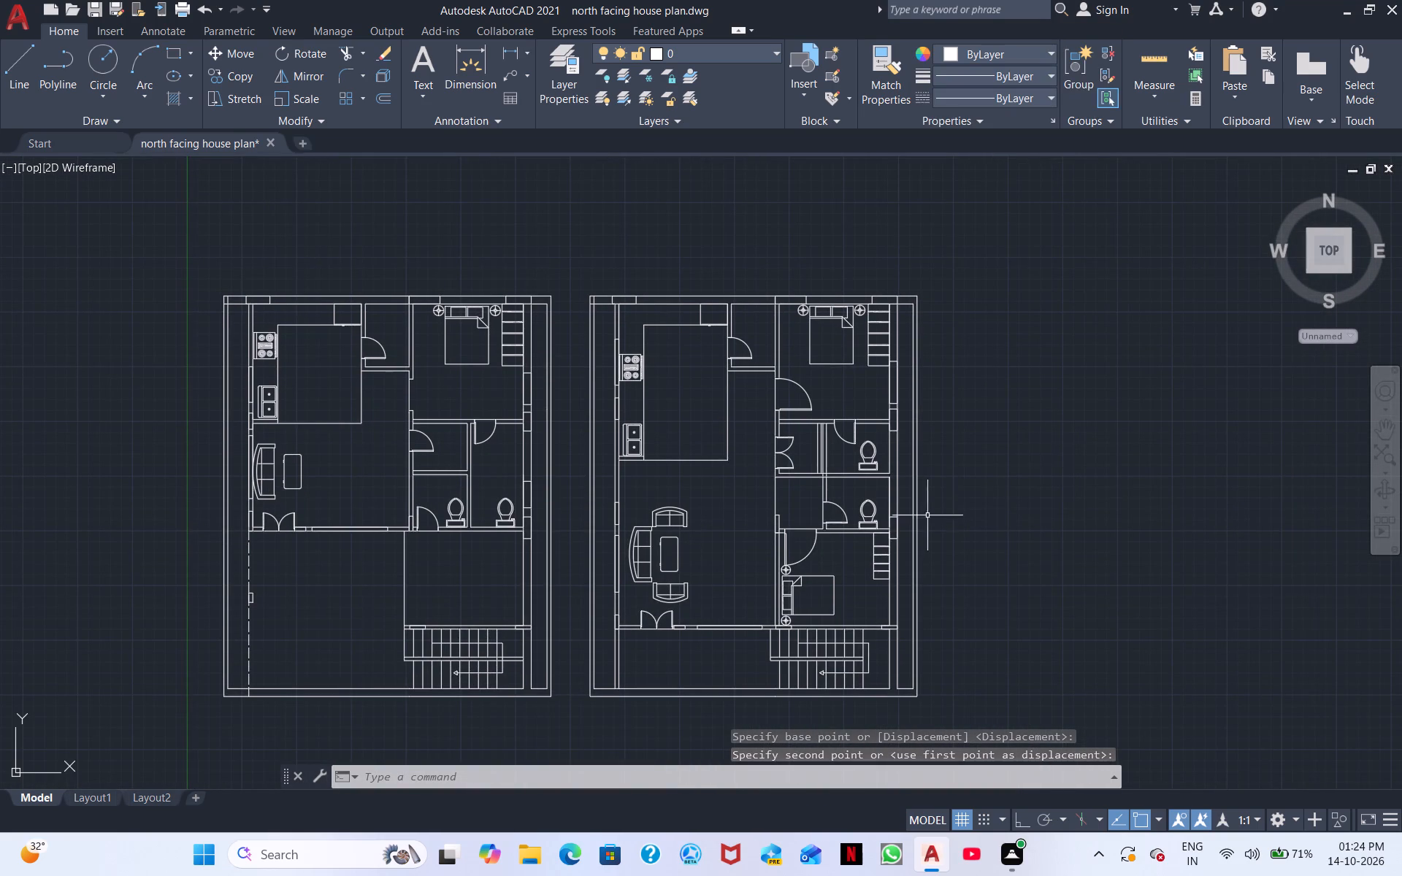
click(865, 461)
right_click(851, 479)
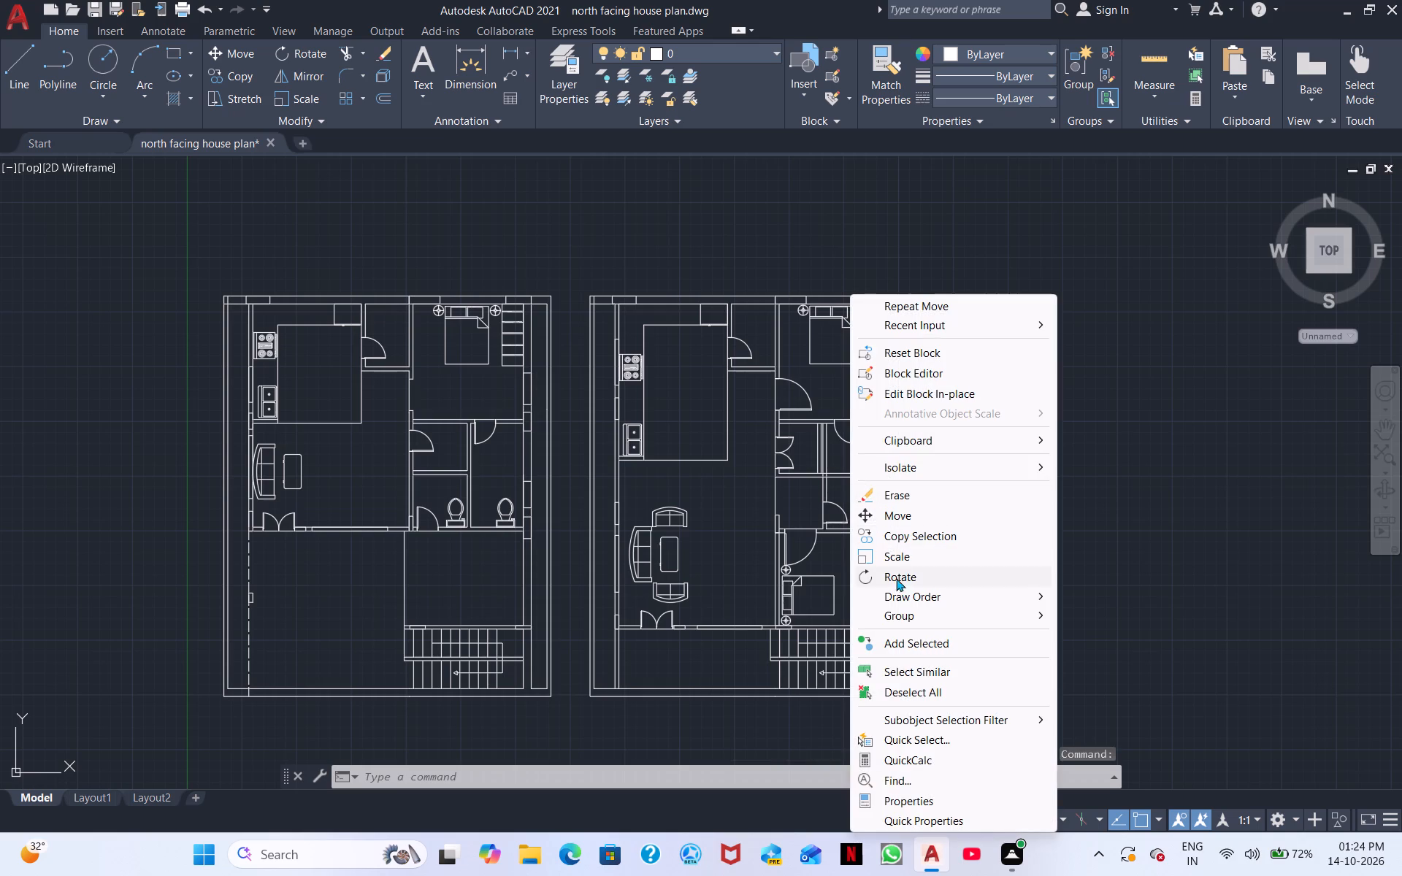
click(910, 514)
scroll(910, 507, up, 4)
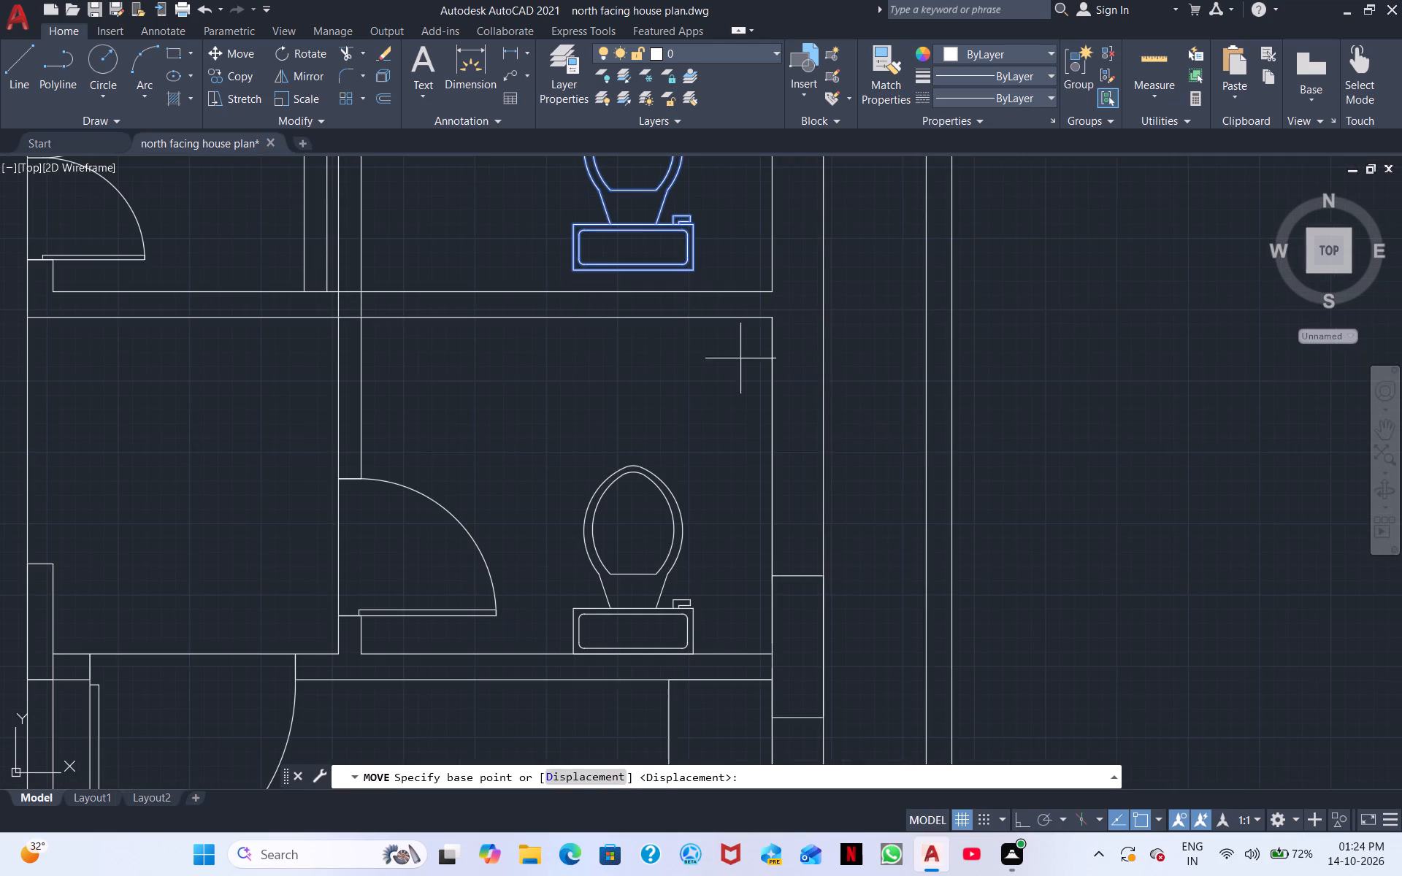
middle_drag(709, 349, 728, 474)
click(710, 396)
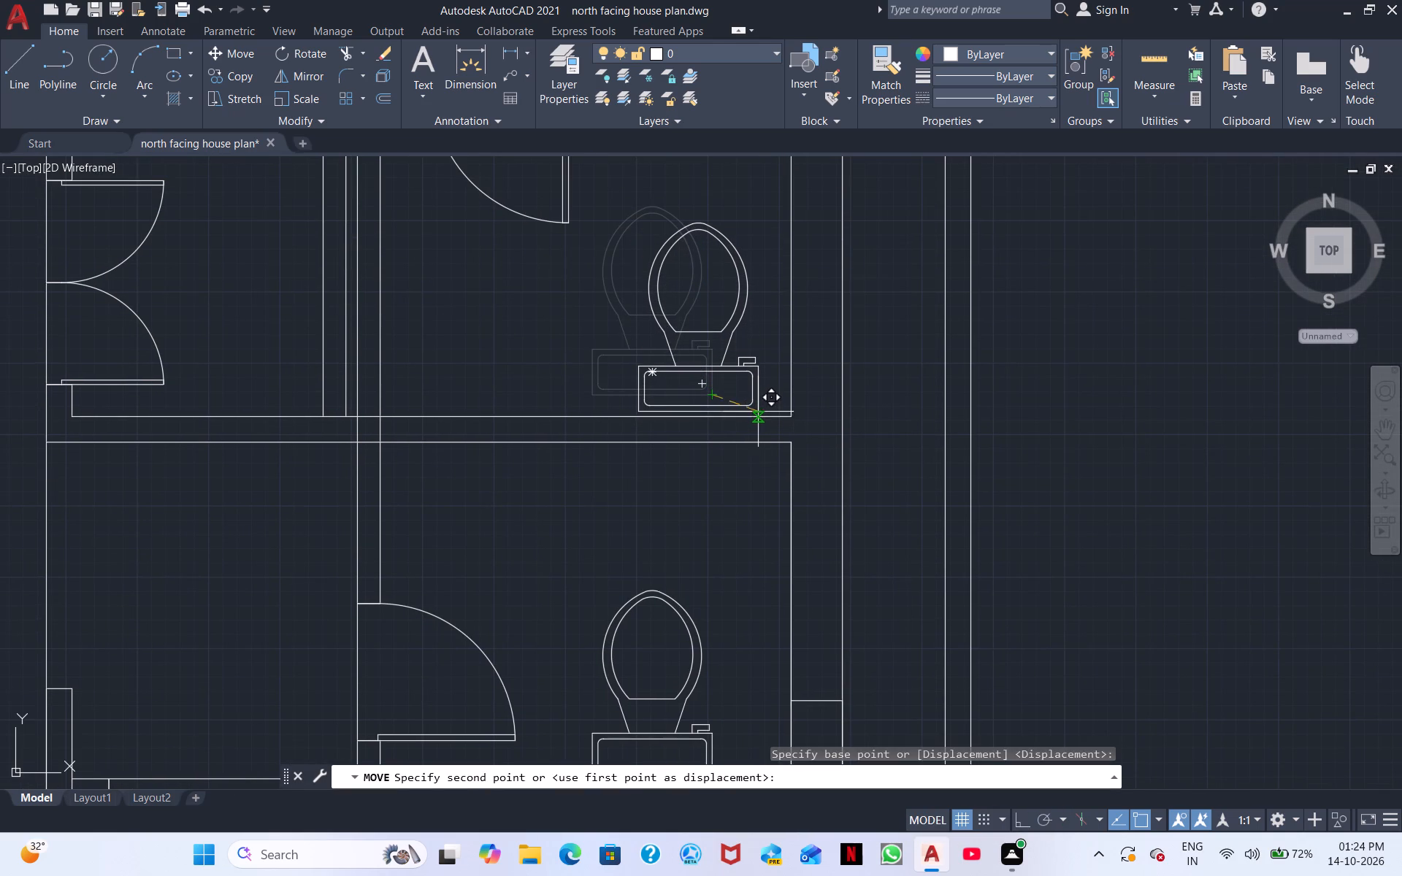
click(756, 417)
Shift the toilet in the right-hand plan's lower bathroom along the bottom wall toward the outer side wall.
scroll(678, 558, down, 2)
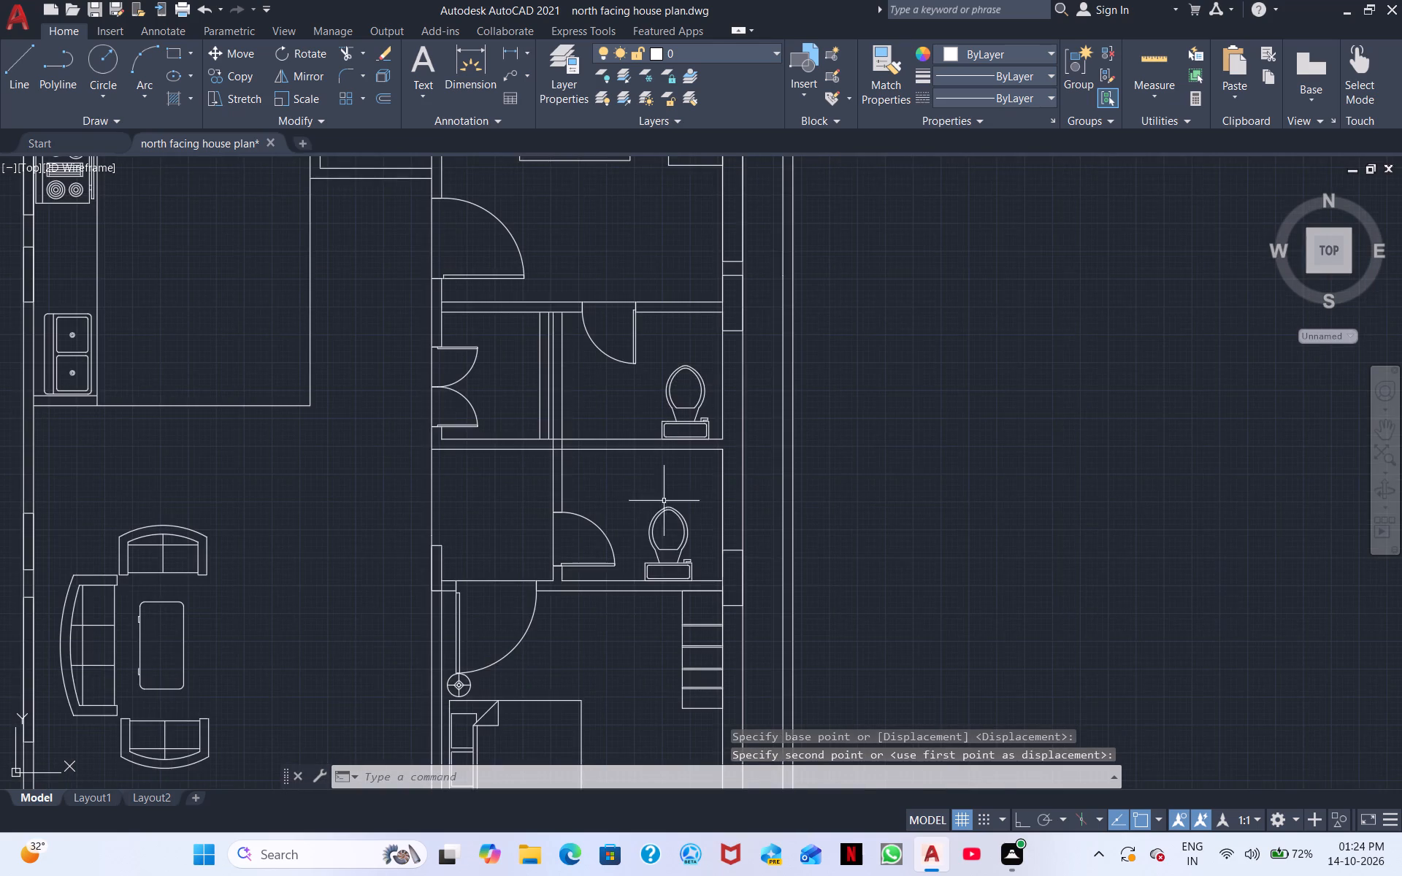
scroll(655, 518, up, 2)
click(747, 662)
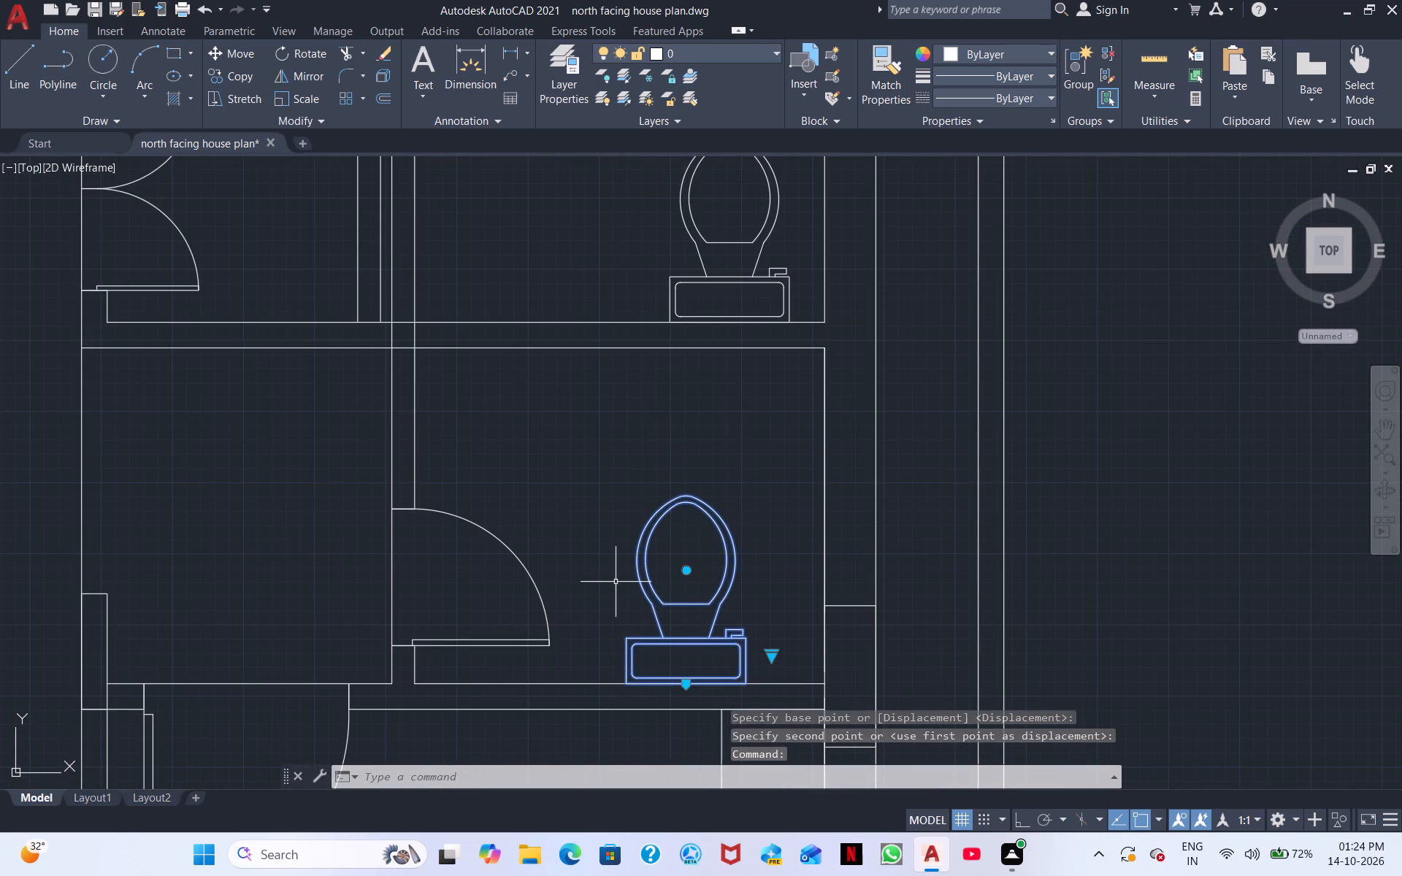
right_click(613, 580)
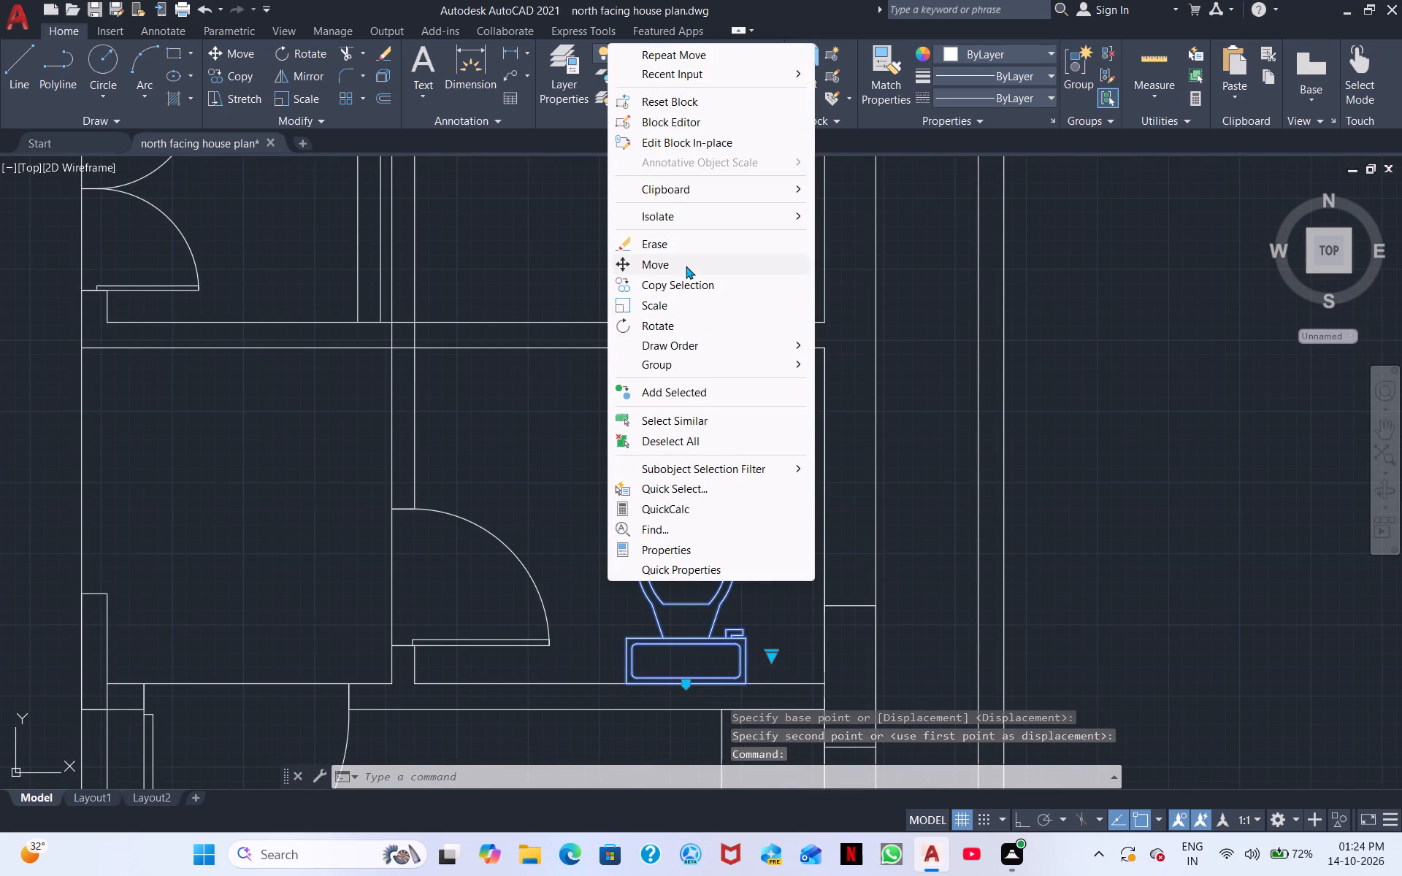
click(686, 266)
middle_drag(740, 634, 693, 539)
scroll(659, 578, up, 4)
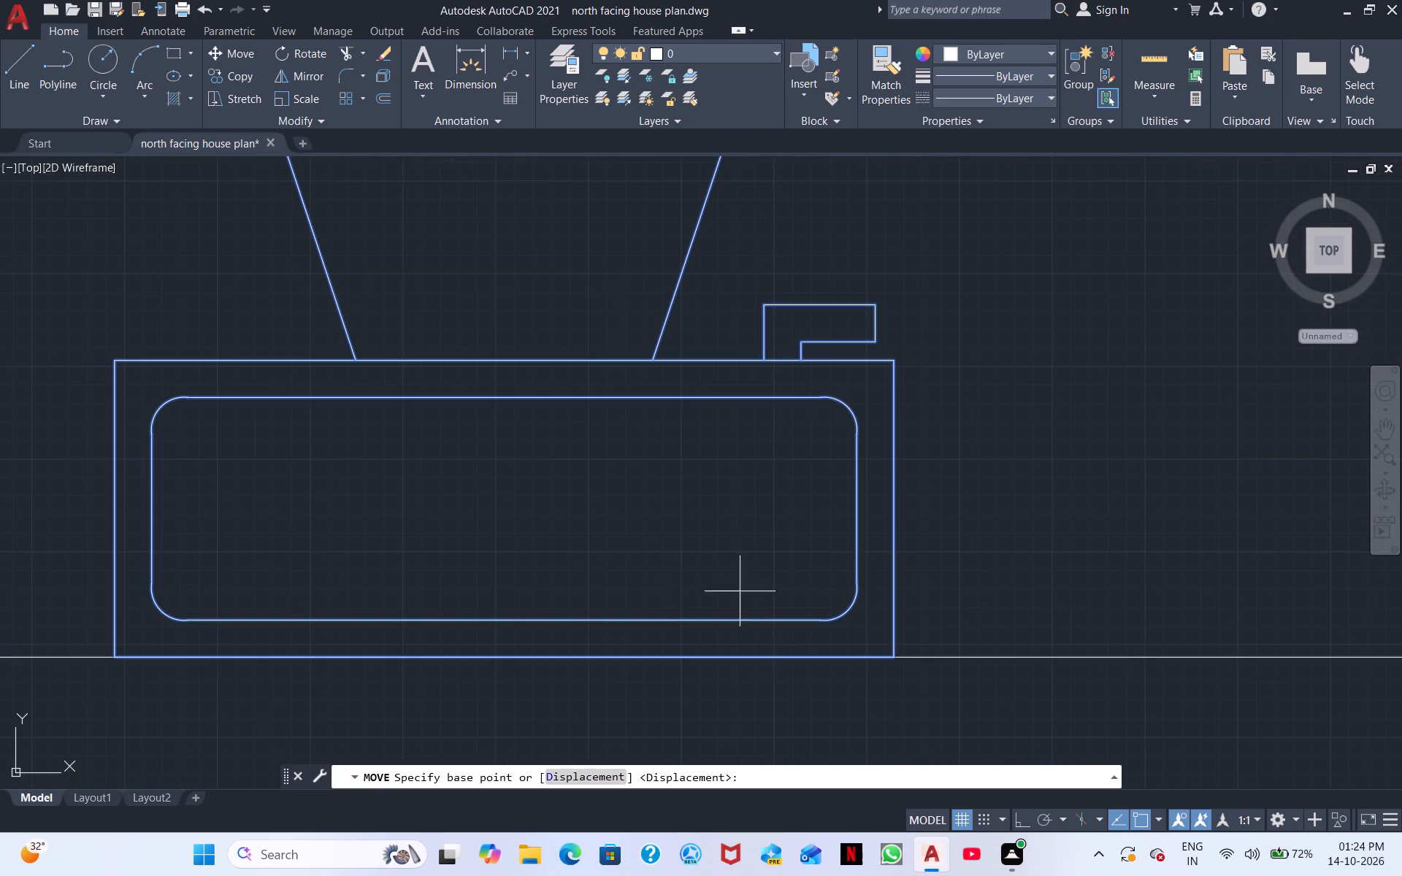
click(898, 656)
middle_drag(1169, 584, 1168, 584)
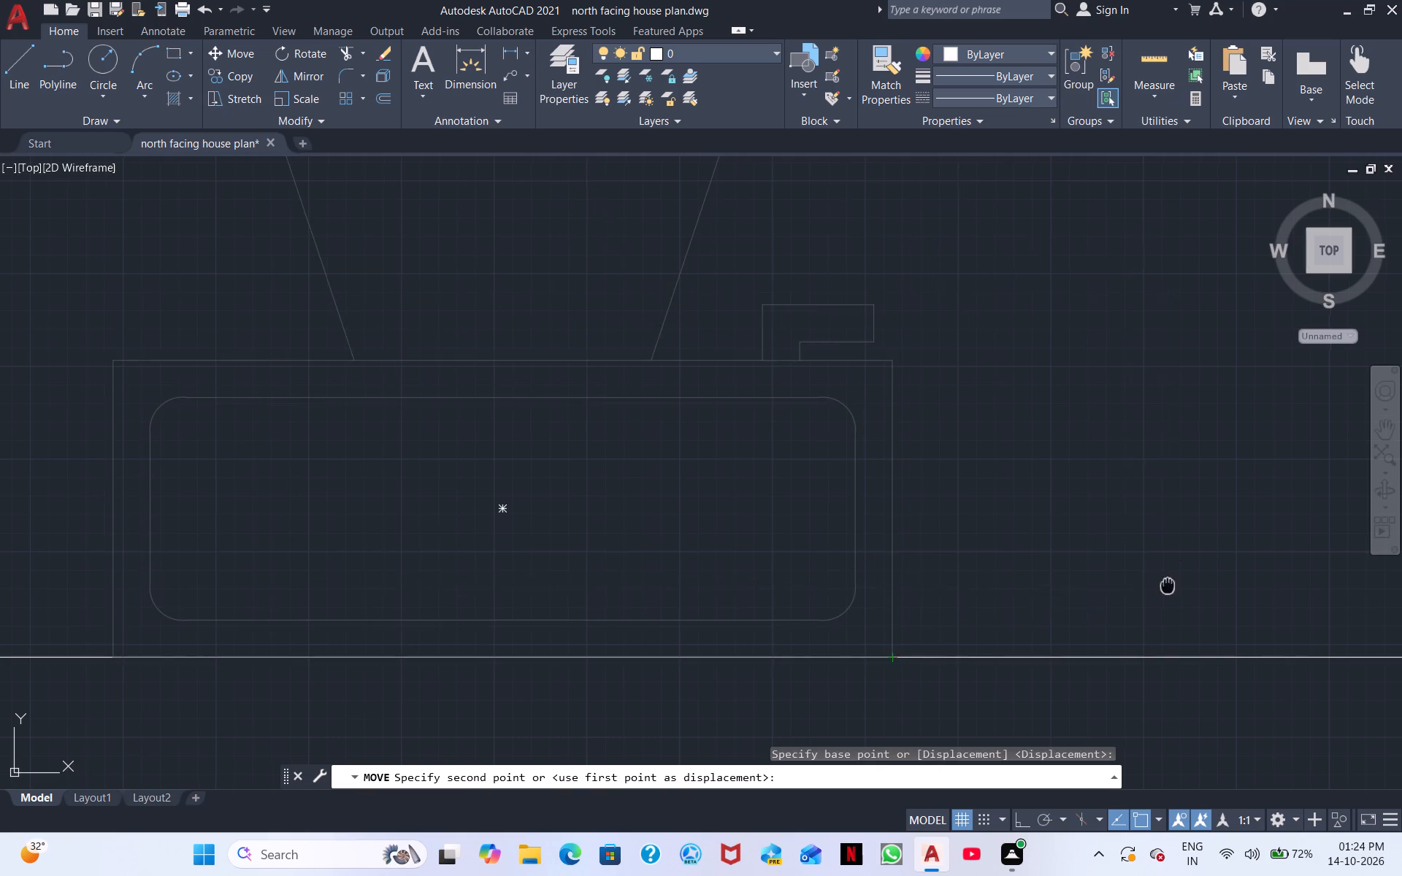
middle_drag(1168, 584, 743, 502)
scroll(774, 580, down, 3)
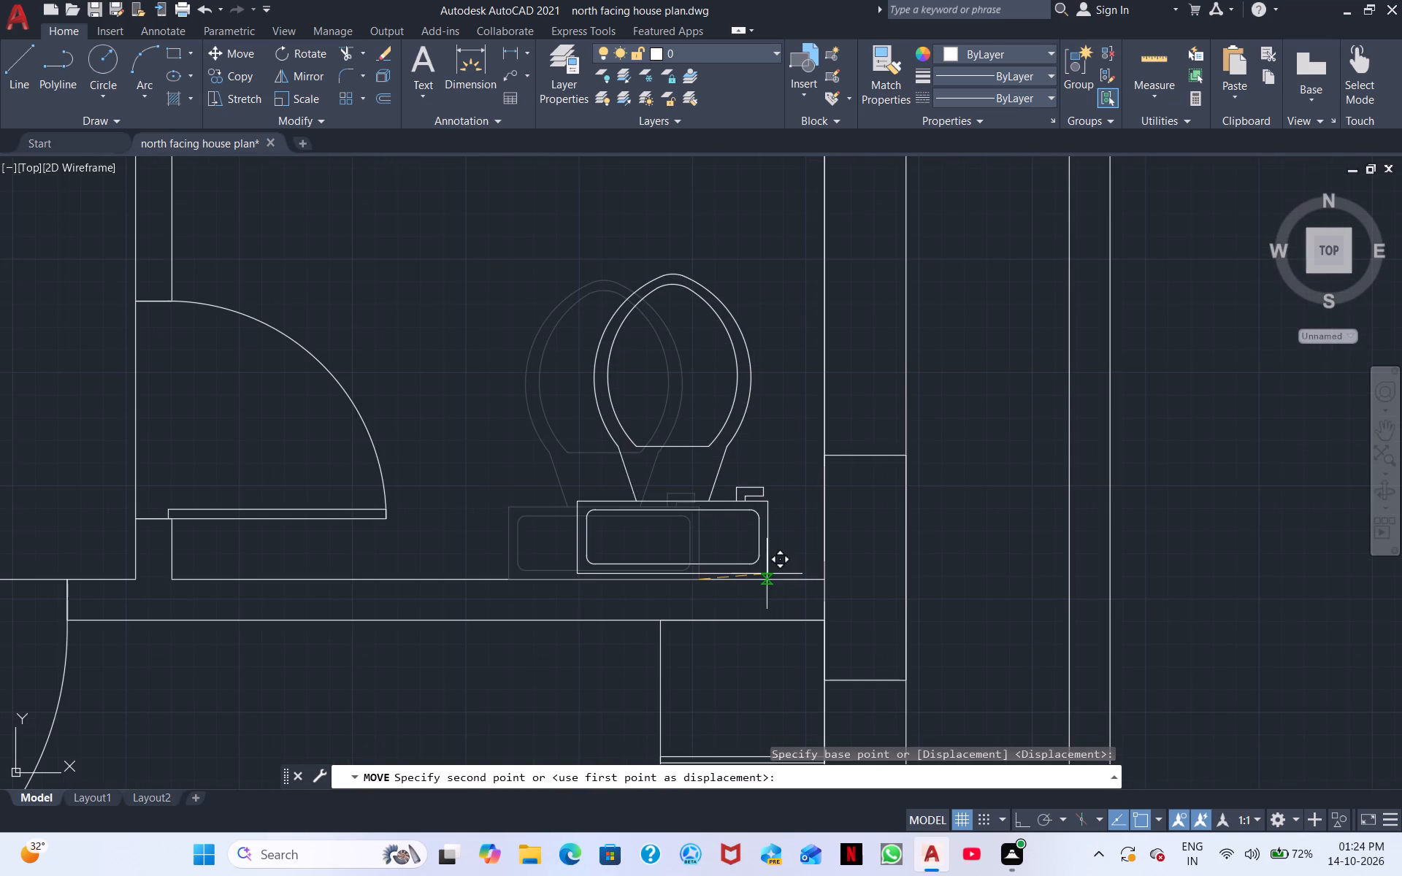
click(742, 580)
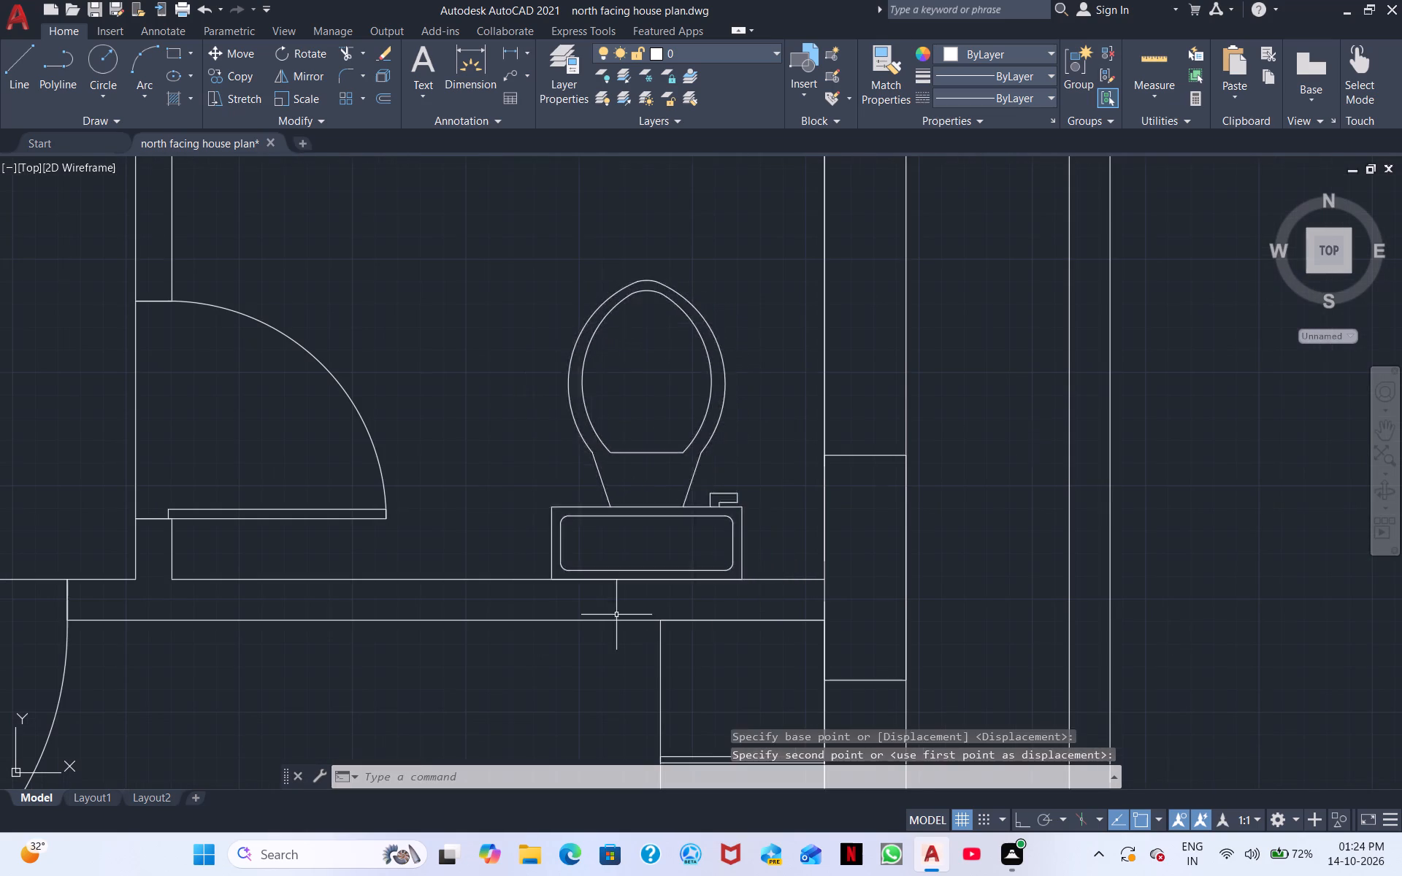
Hatch the top wall above the right-hand plan's kitchen with a solid blue fill.
scroll(610, 618, down, 3)
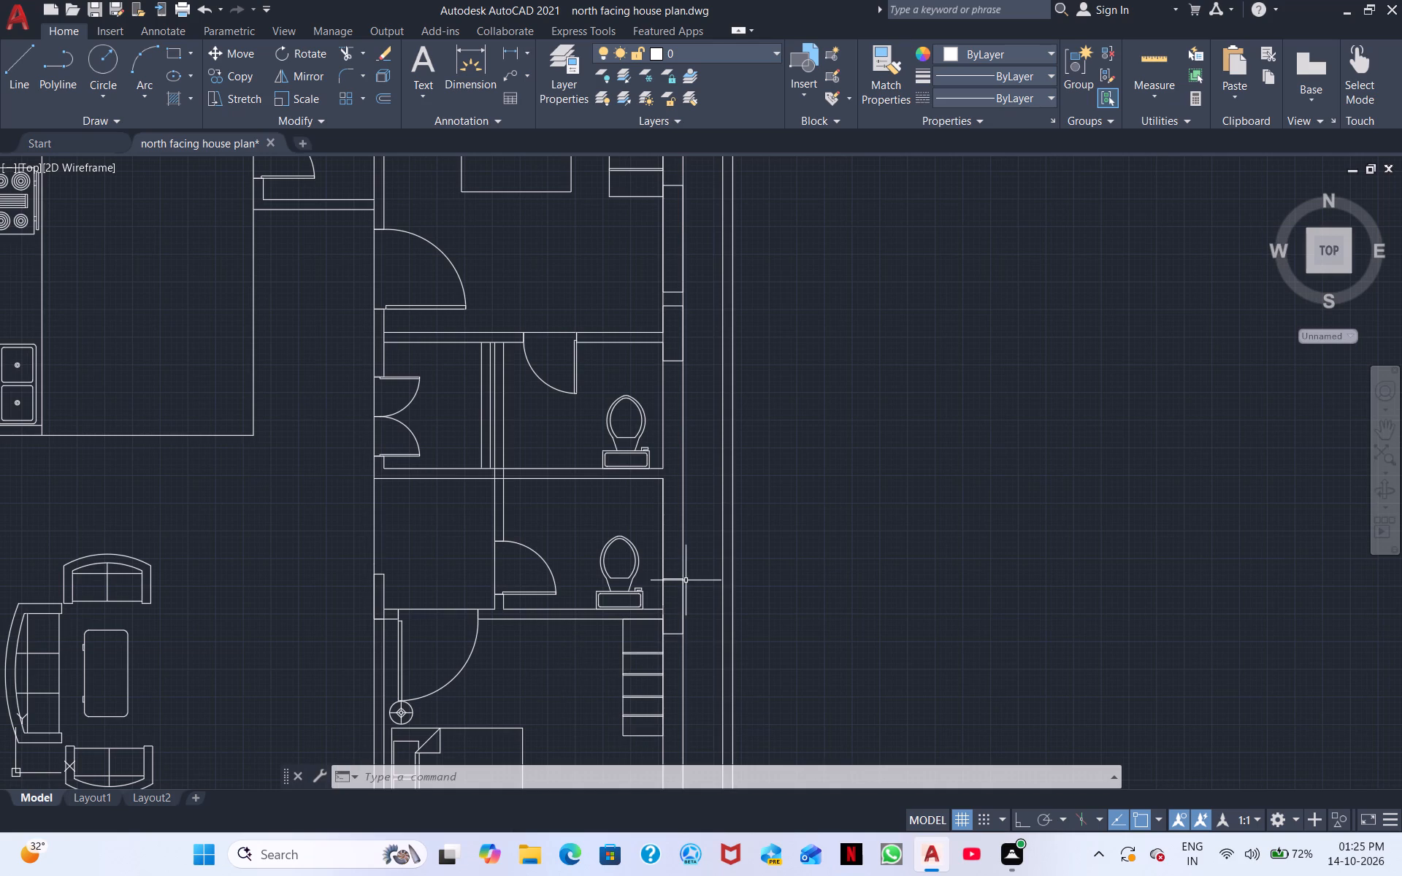
middle_drag(719, 732, 781, 826)
middle_drag(729, 650, 729, 661)
scroll(778, 712, down, 1)
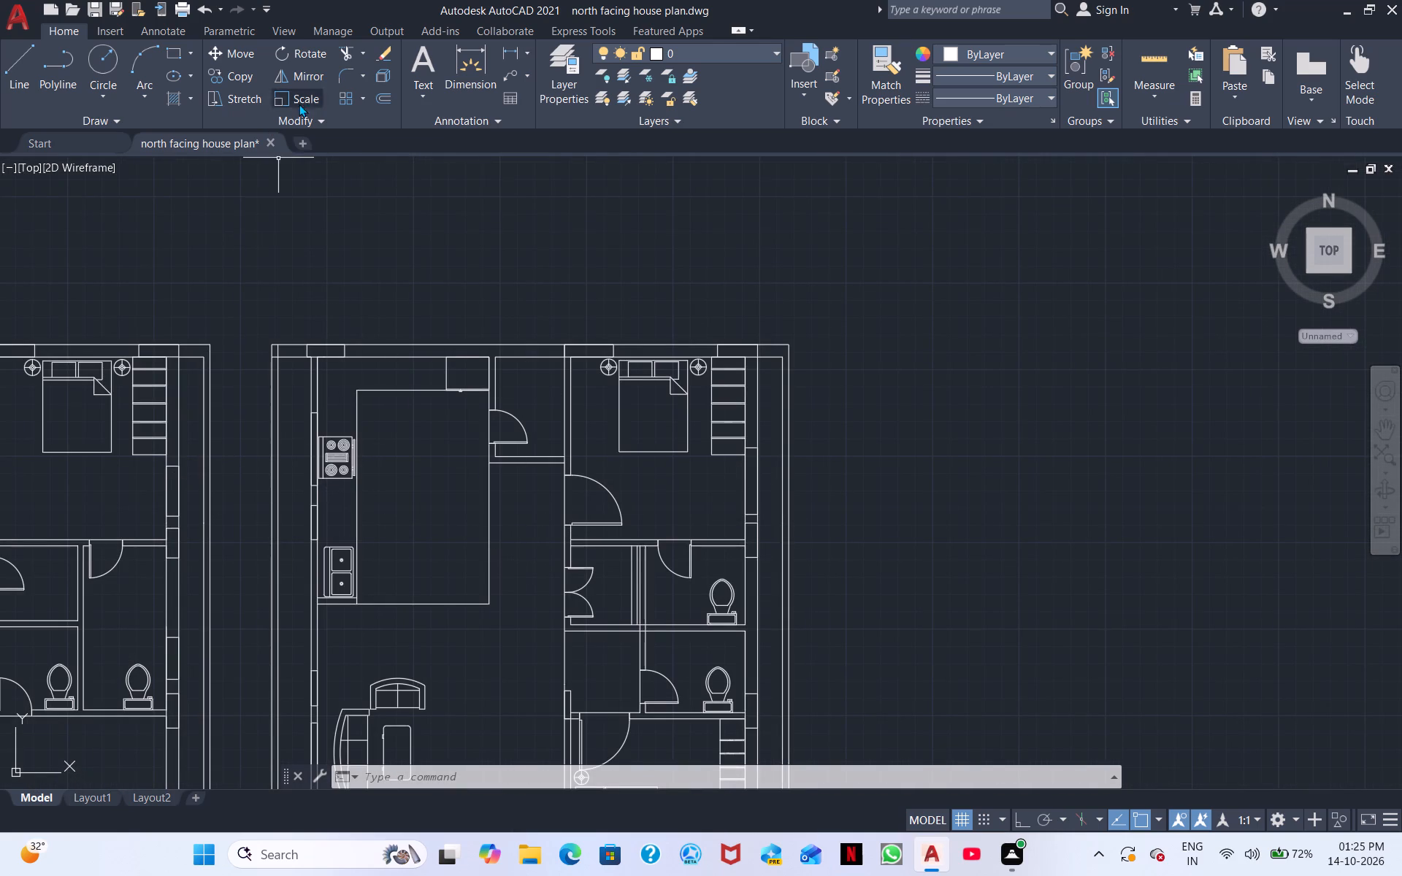
drag(185, 98, 182, 106)
click(172, 83)
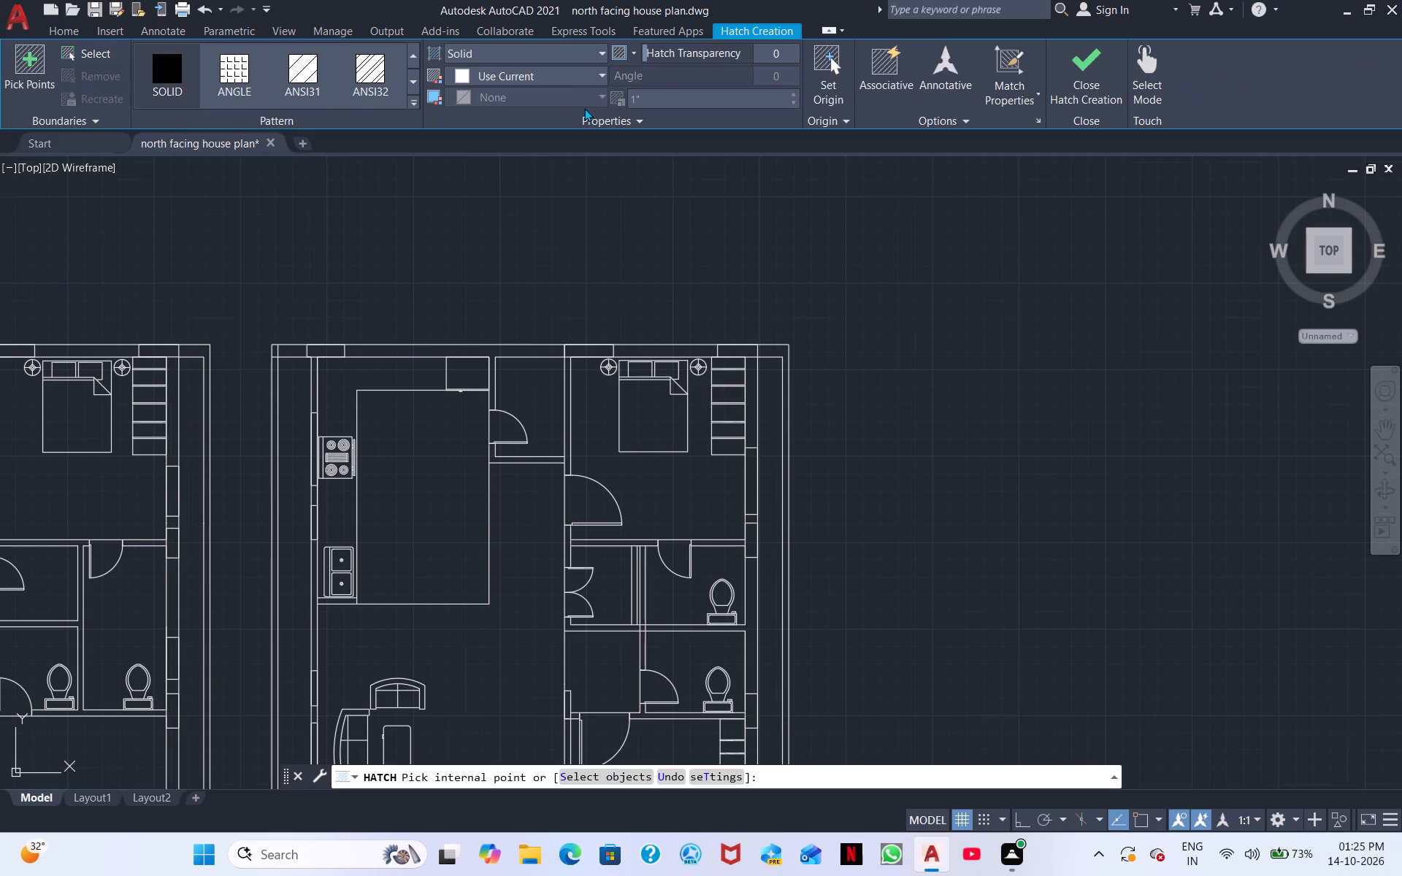
click(567, 78)
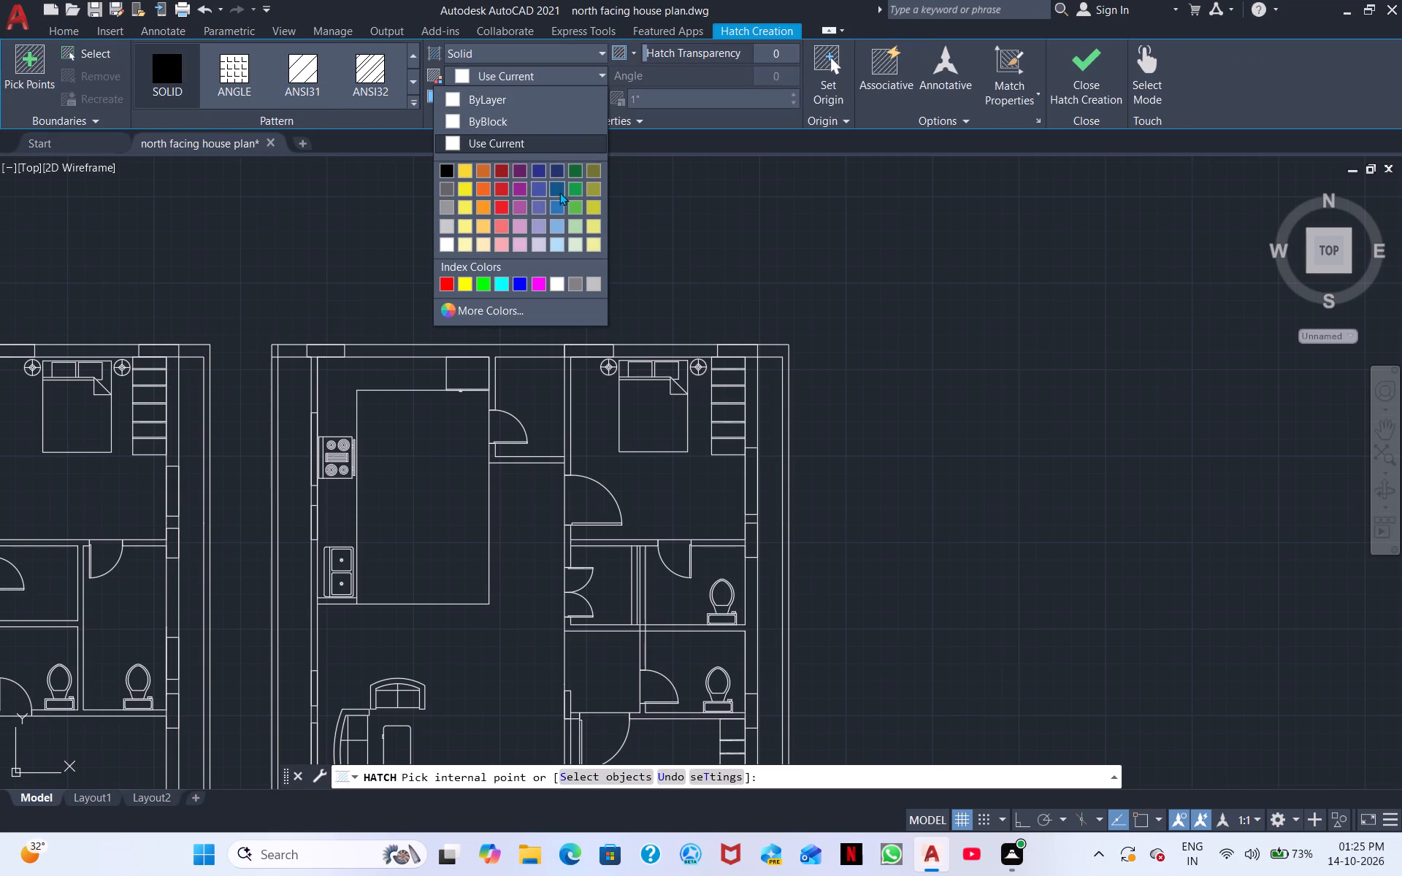
click(507, 284)
click(533, 80)
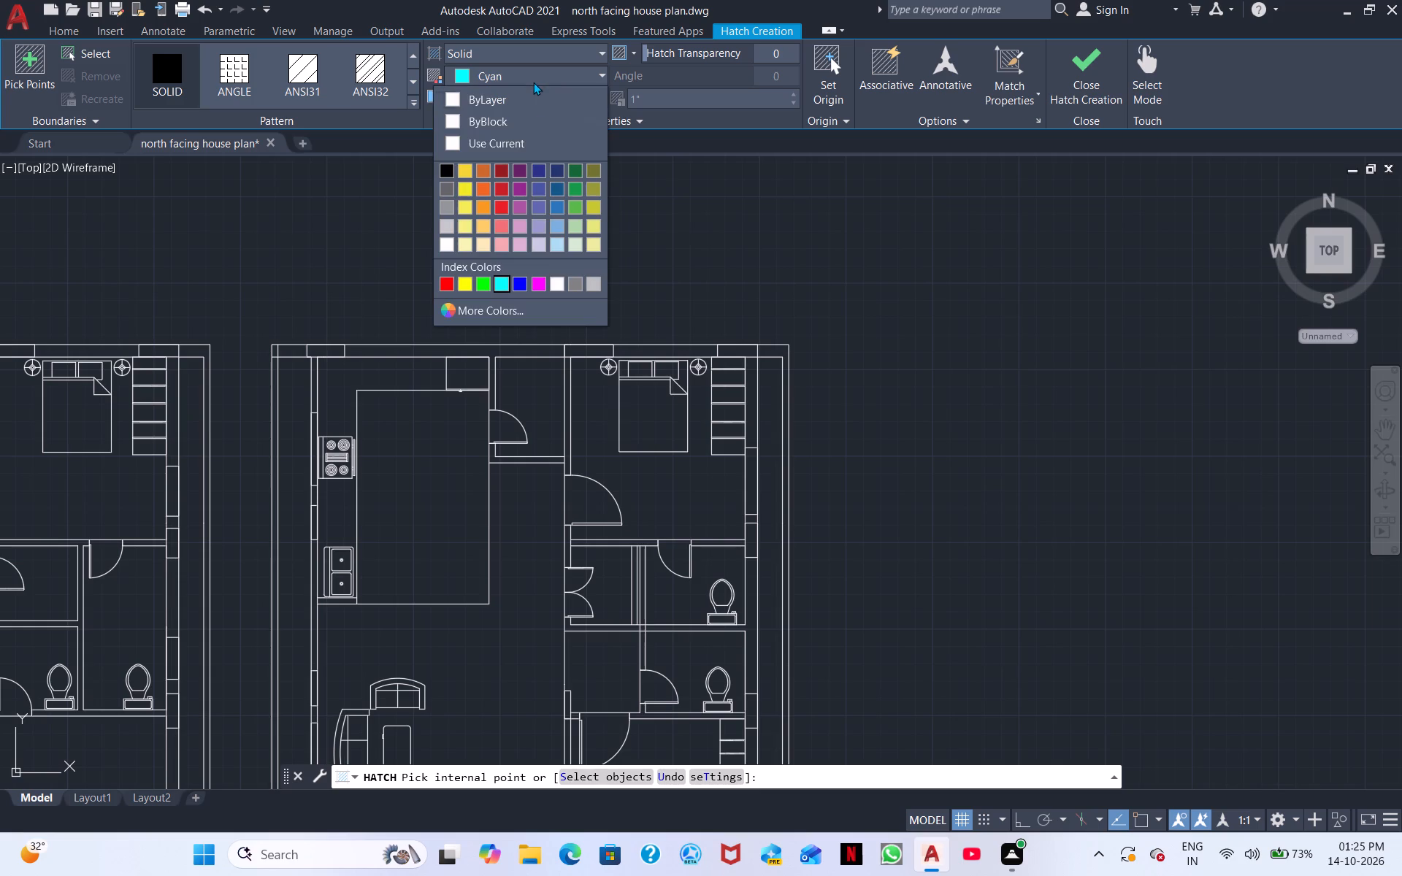
click(518, 279)
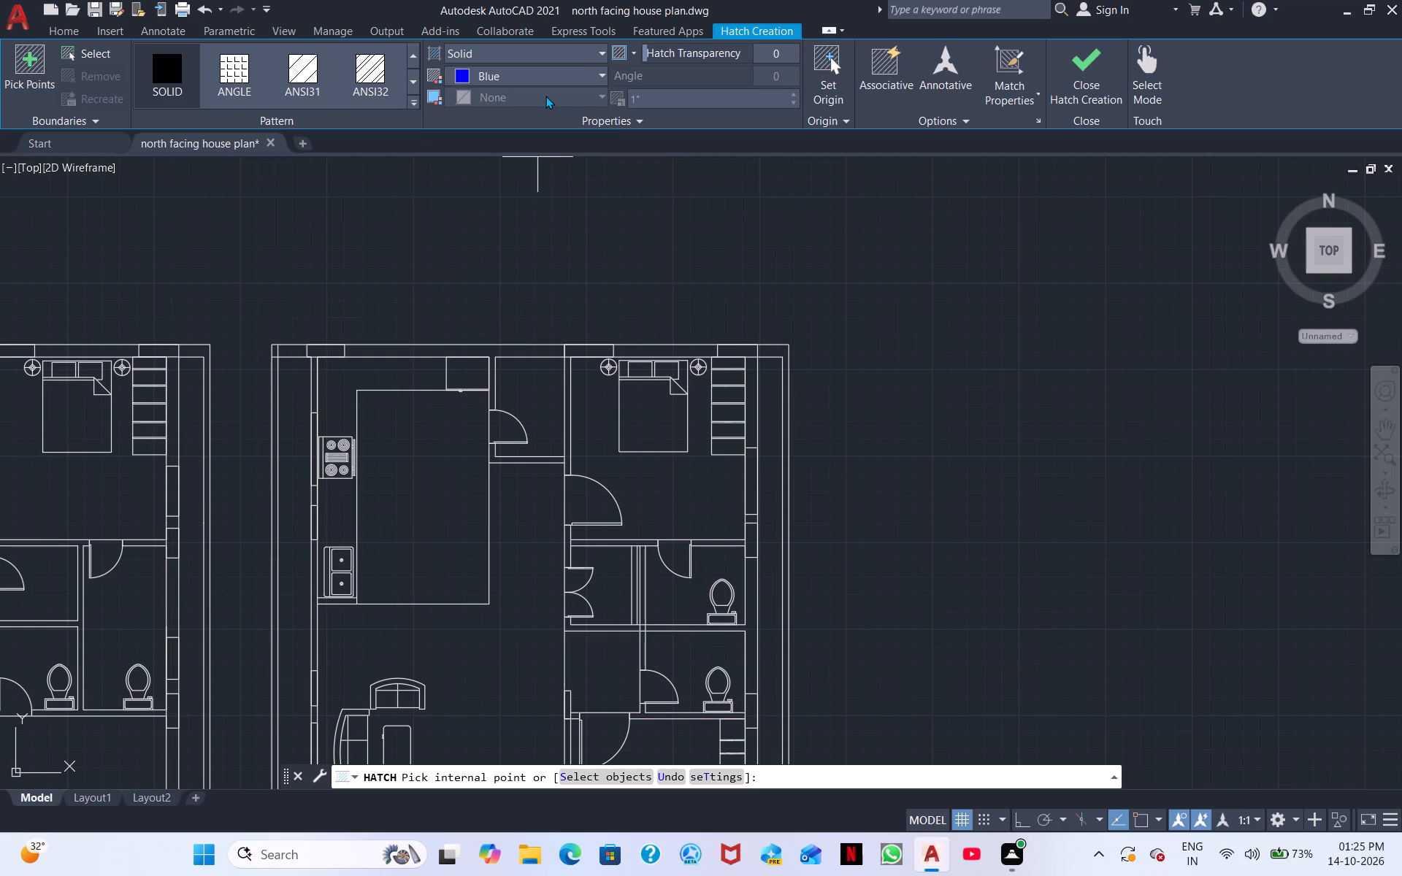
click(545, 96)
click(563, 98)
click(607, 96)
click(513, 353)
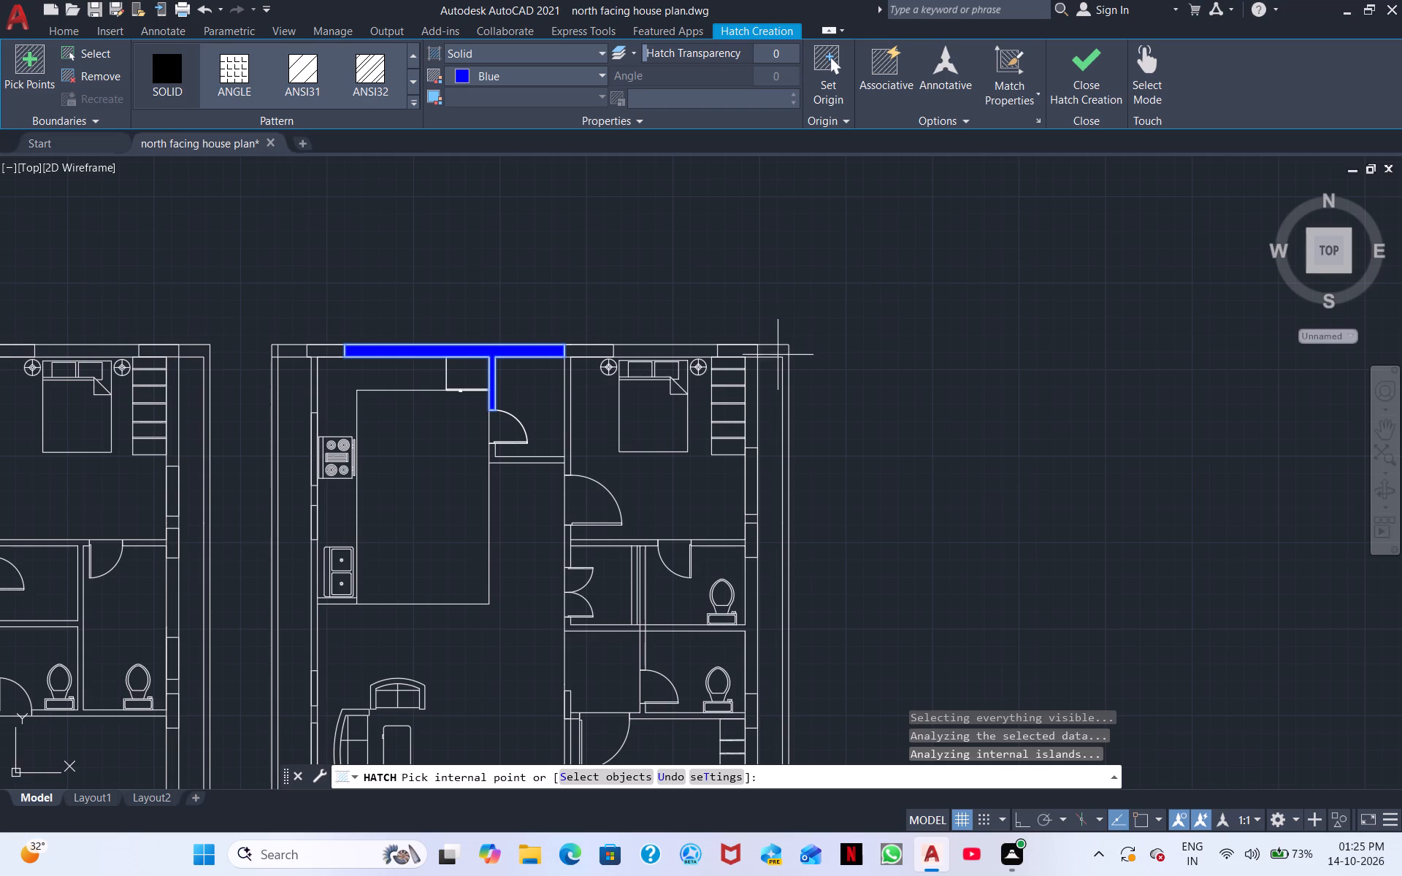
Fill the right-hand plan's outer boundary wall and two kitchen side wall segments with the same solid blue hatch.
scroll(775, 366, down, 2)
middle_drag(851, 406, 841, 322)
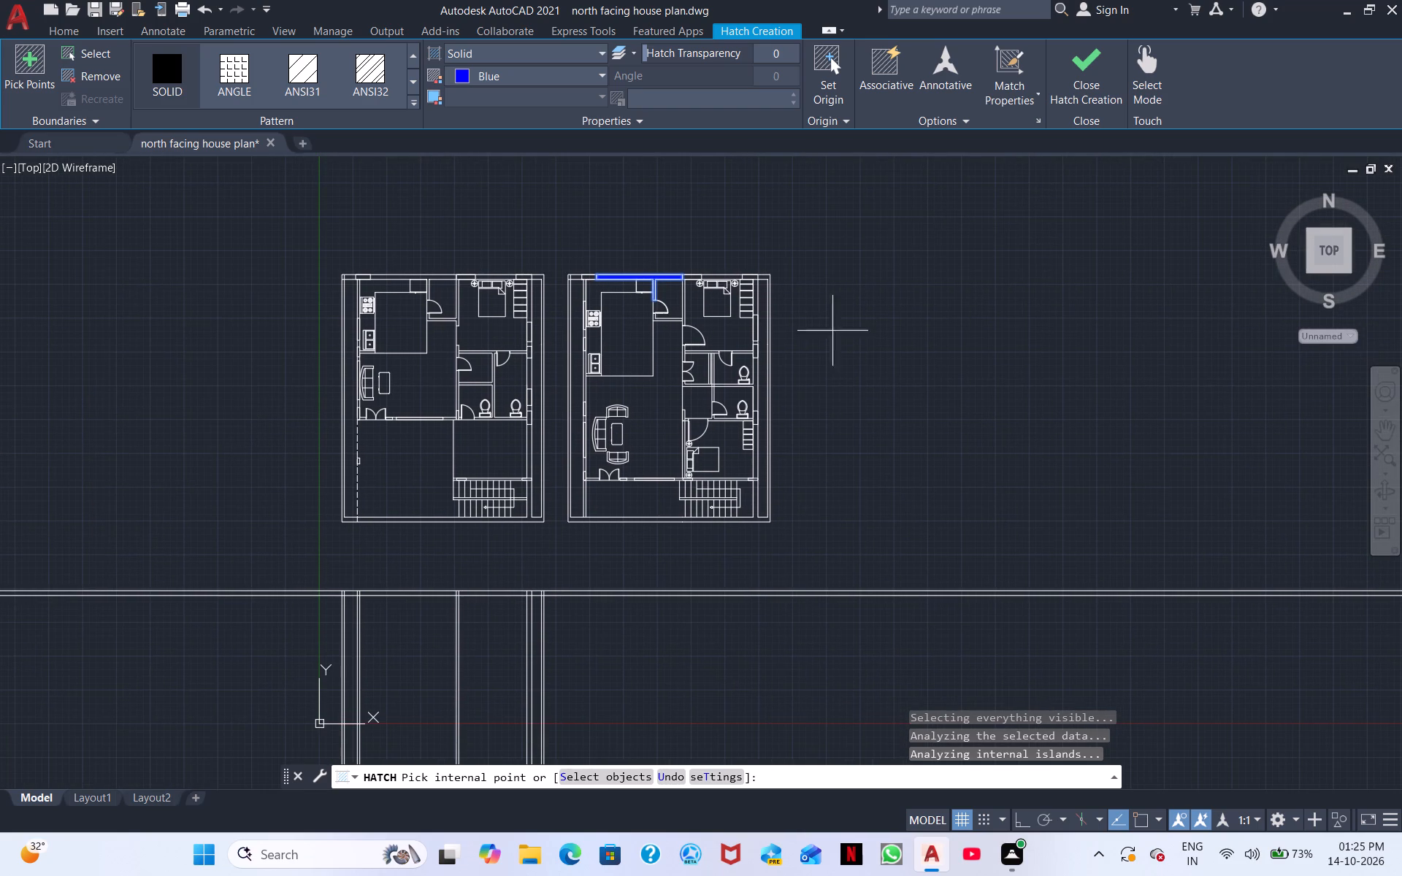
click(770, 482)
scroll(526, 306, up, 3)
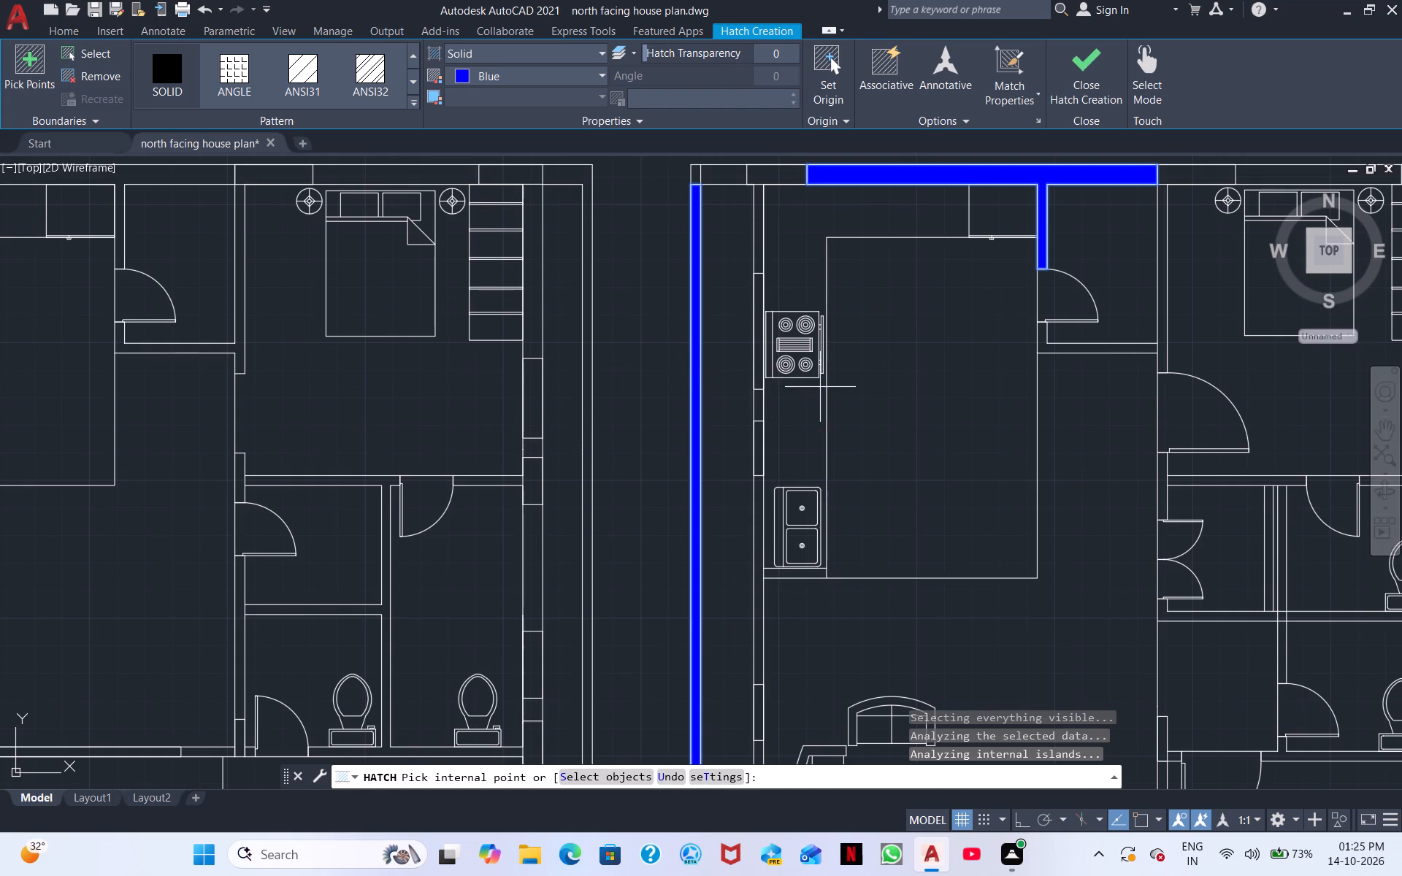
drag(761, 404, 766, 415)
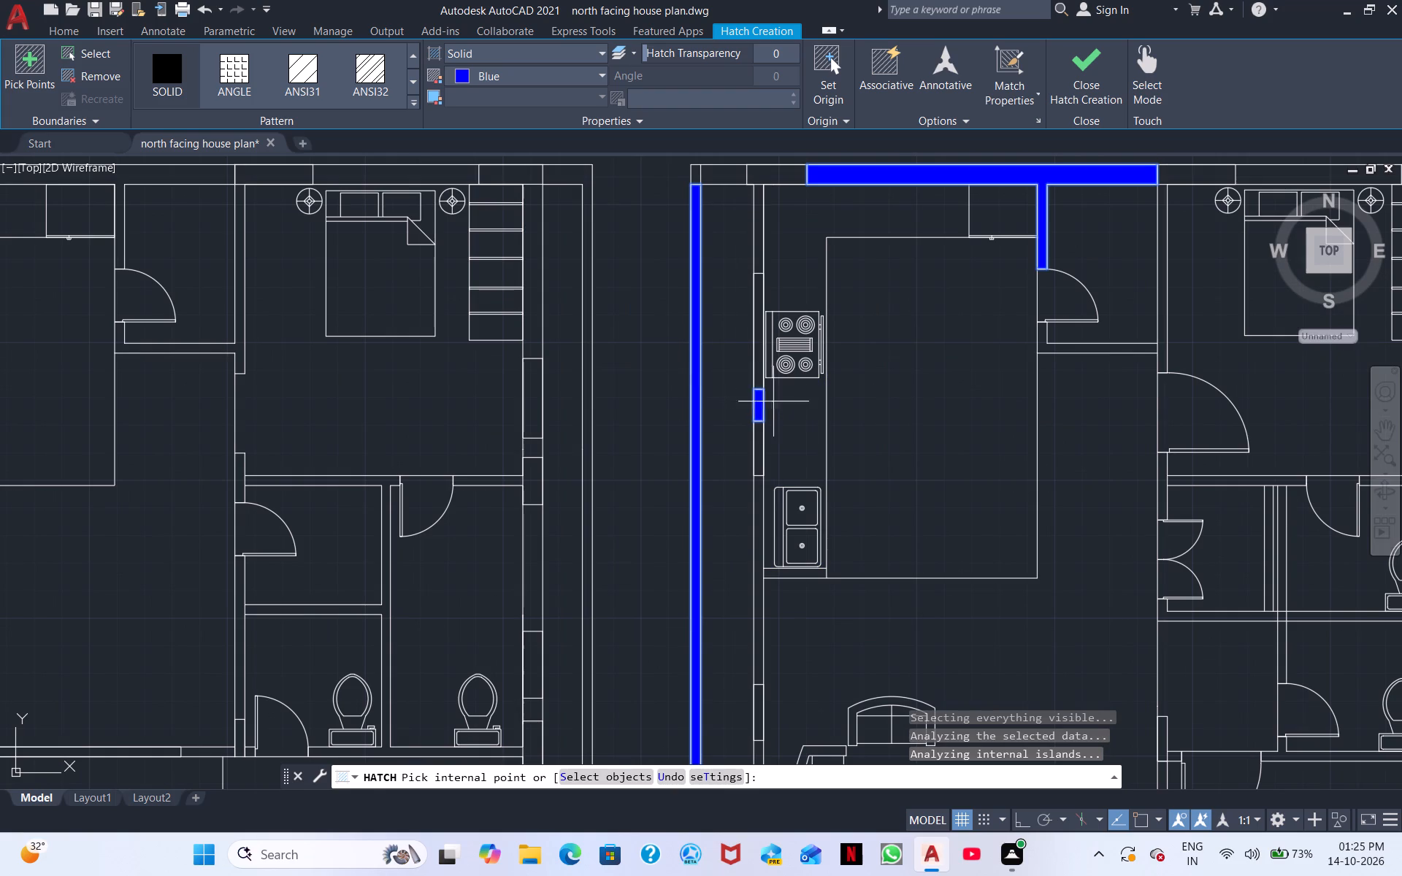
click(754, 238)
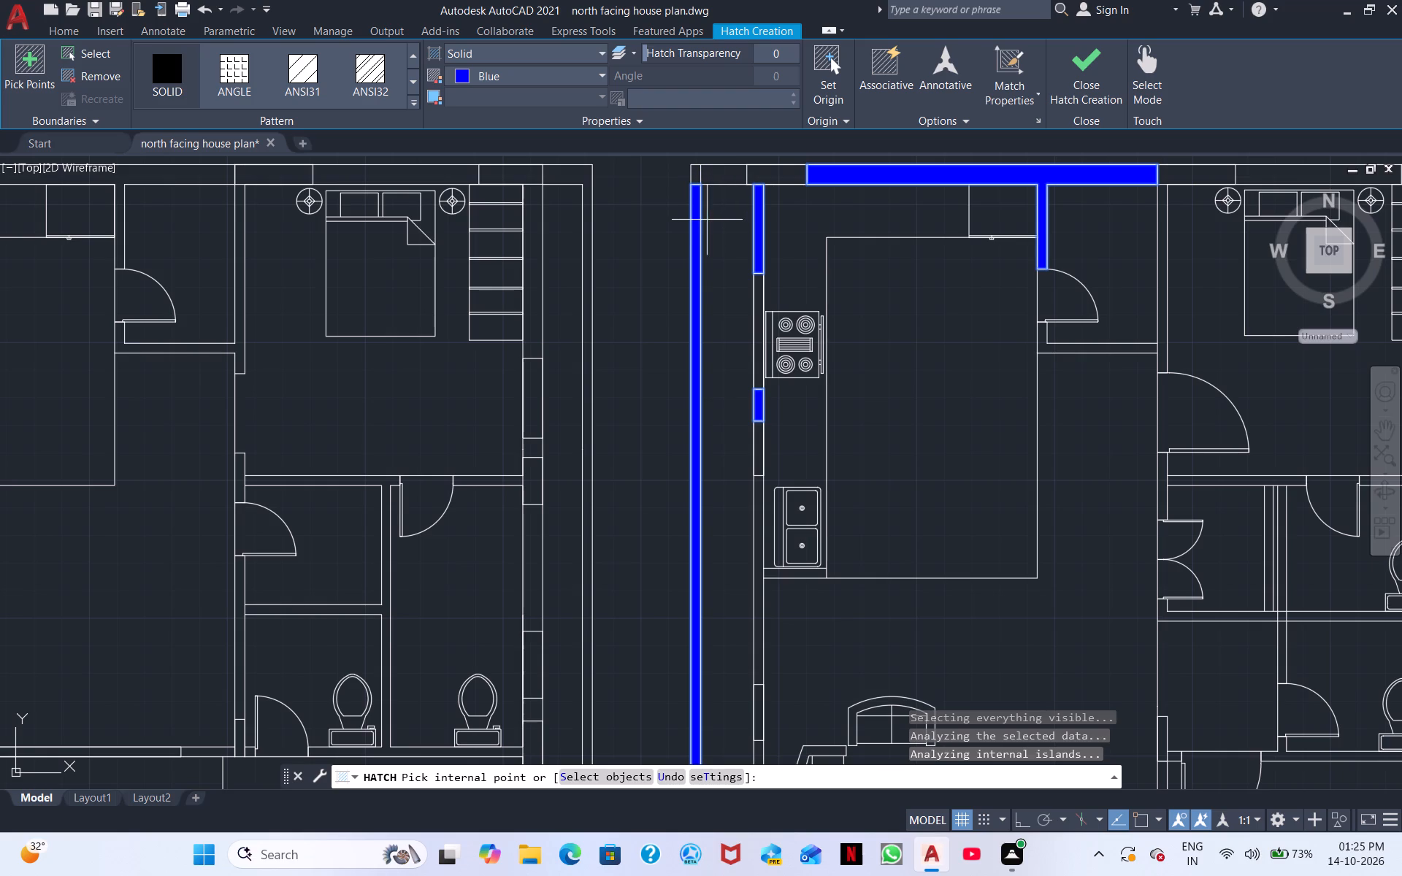
key(Escape)
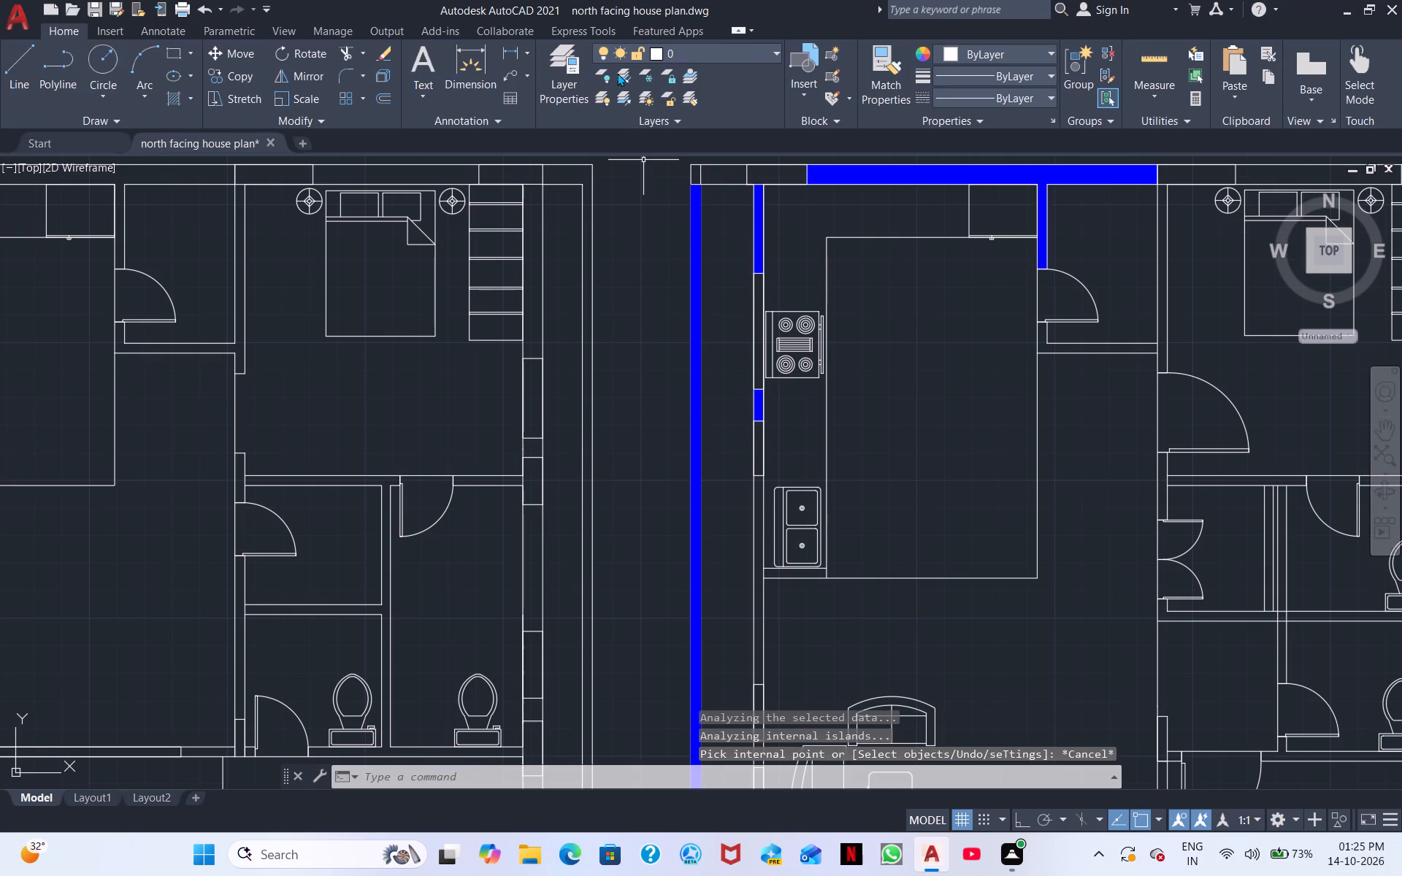
Trim the overlapping wall lines inside the kitchen-side top outer corner of the right-hand and left-hand plans.
click(343, 55)
click(701, 174)
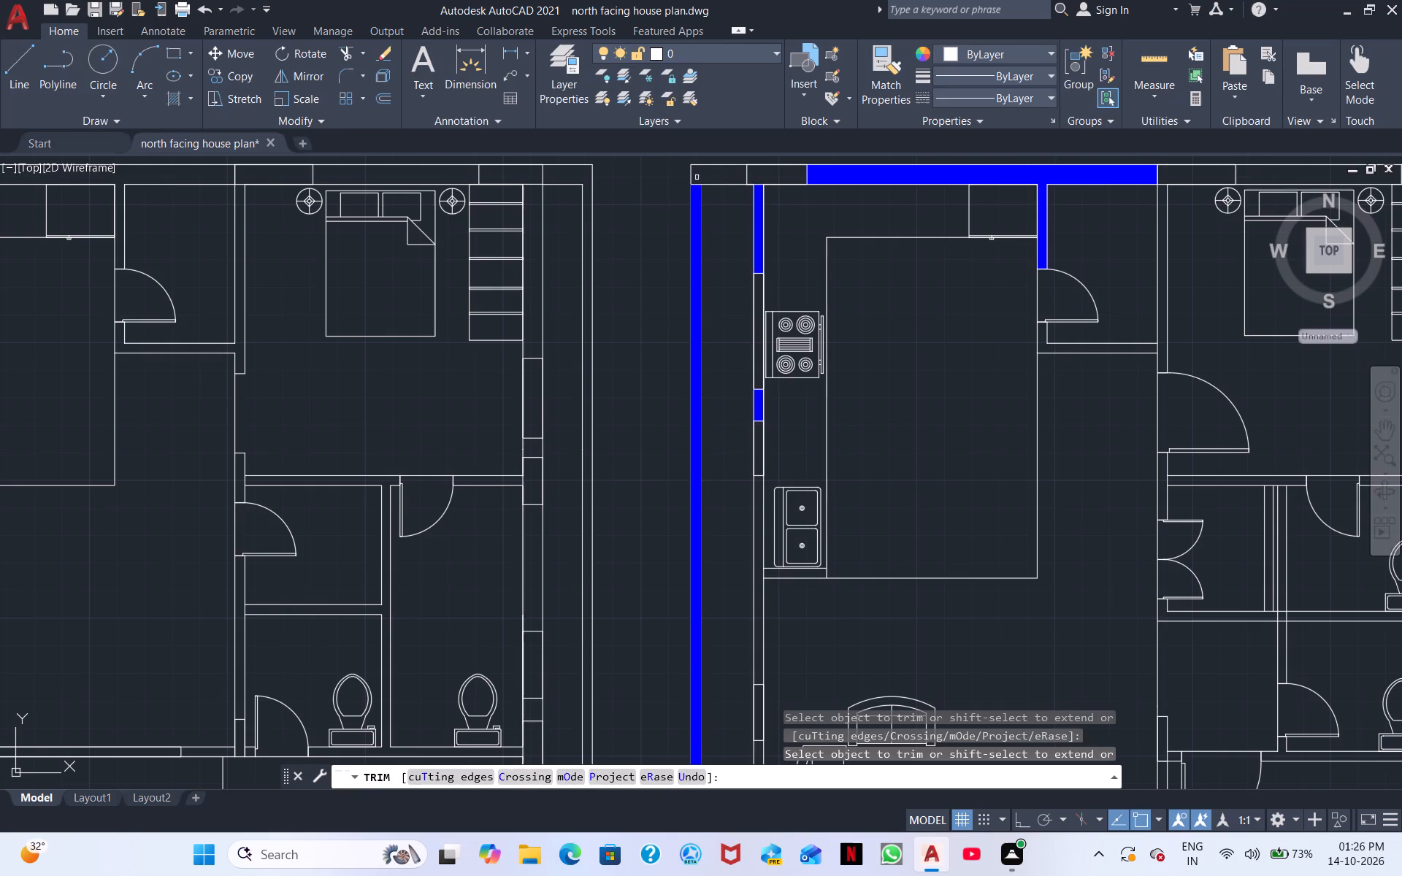
click(694, 185)
scroll(618, 215, down, 2)
middle_drag(559, 273, 1003, 391)
scroll(744, 326, up, 3)
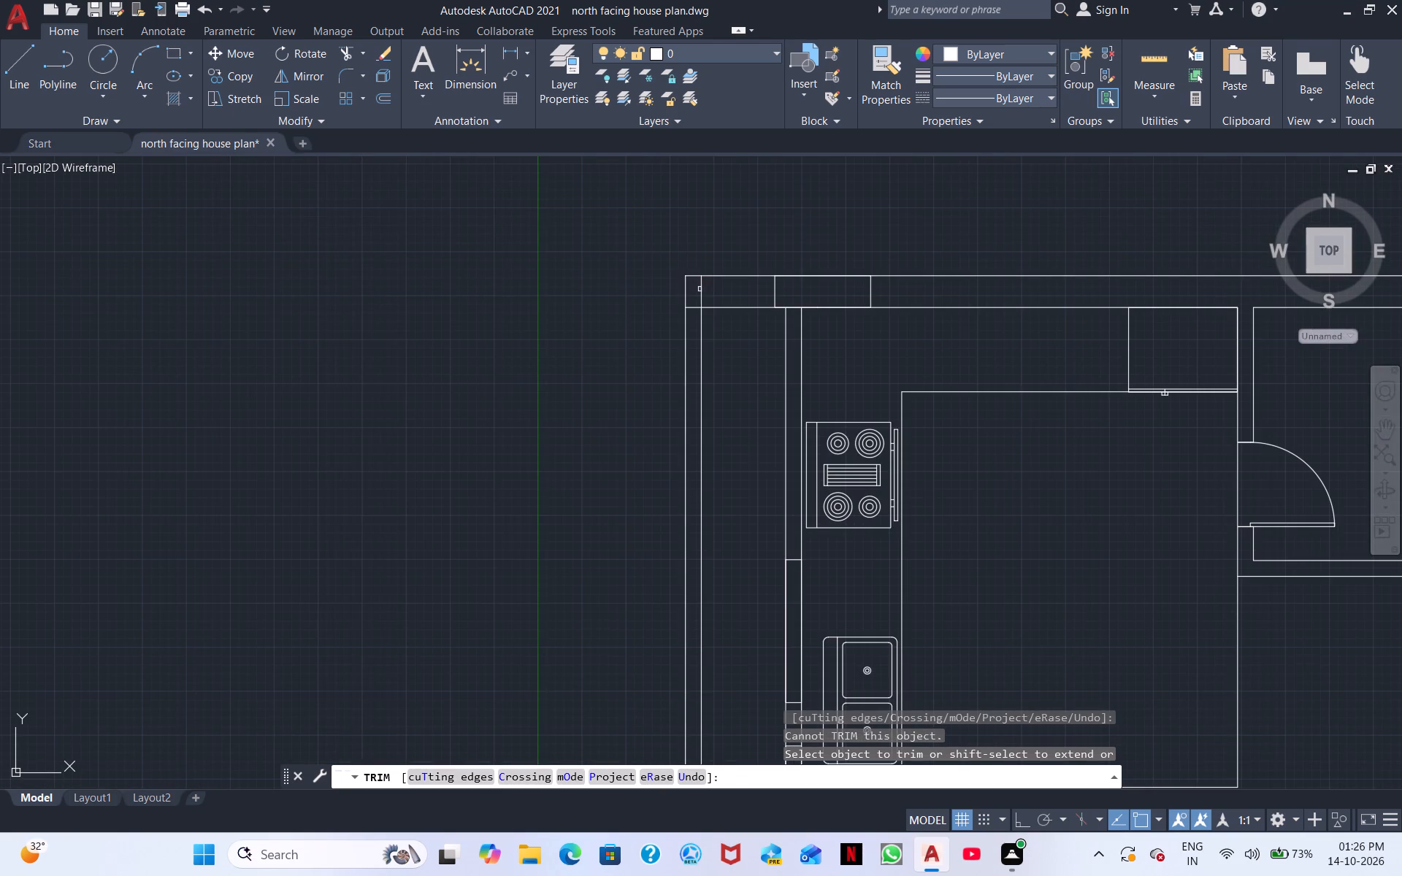
click(701, 290)
click(690, 310)
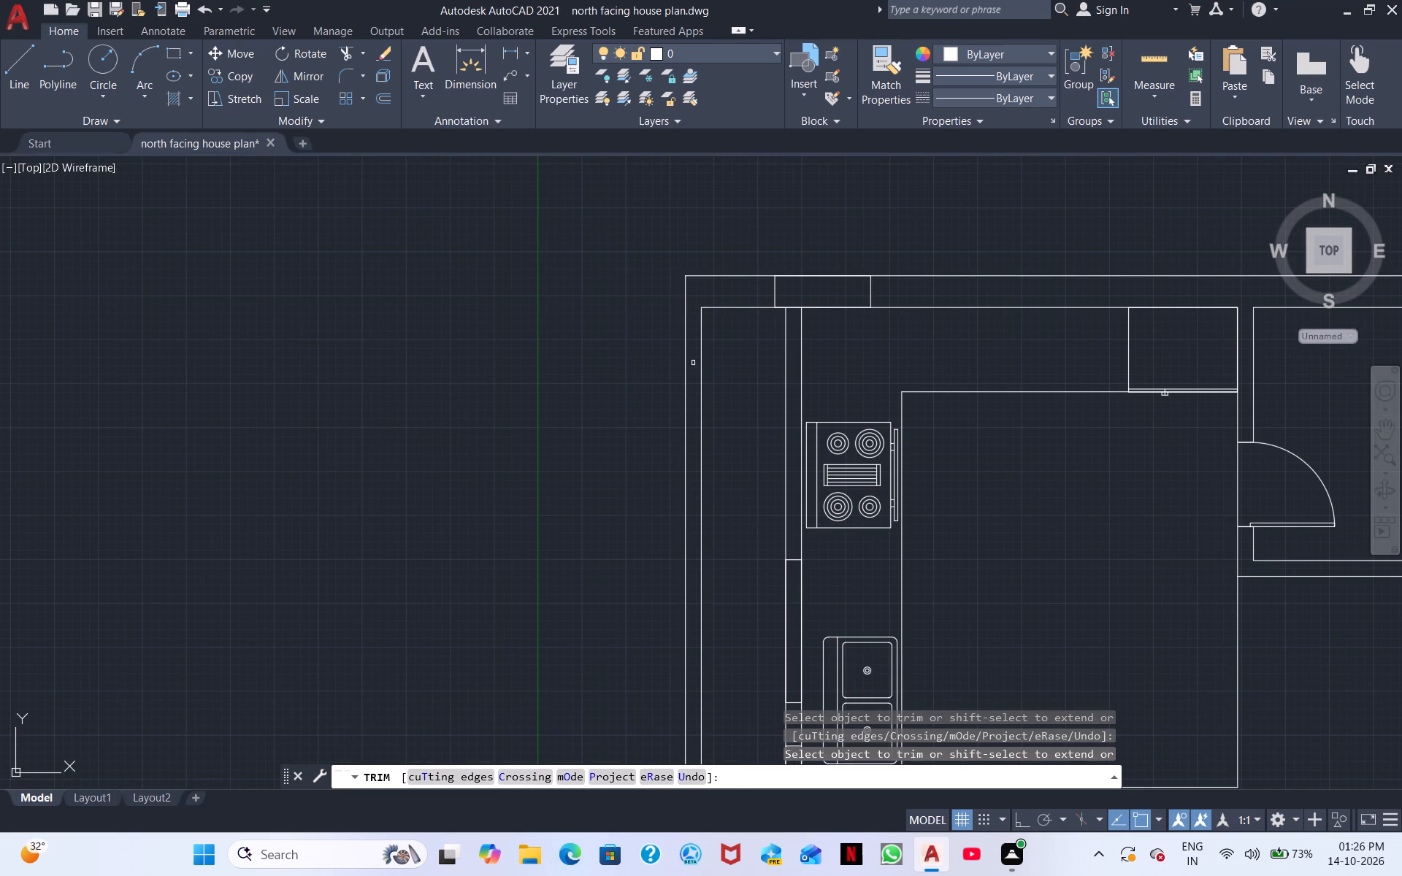
Trim the stub of the side line crossing the bottom boundary wall of the left-hand plan, below the dashed line.
middle_drag(696, 359, 637, 139)
scroll(705, 483, down, 1)
middle_drag(718, 524, 589, 226)
scroll(564, 460, down, 2)
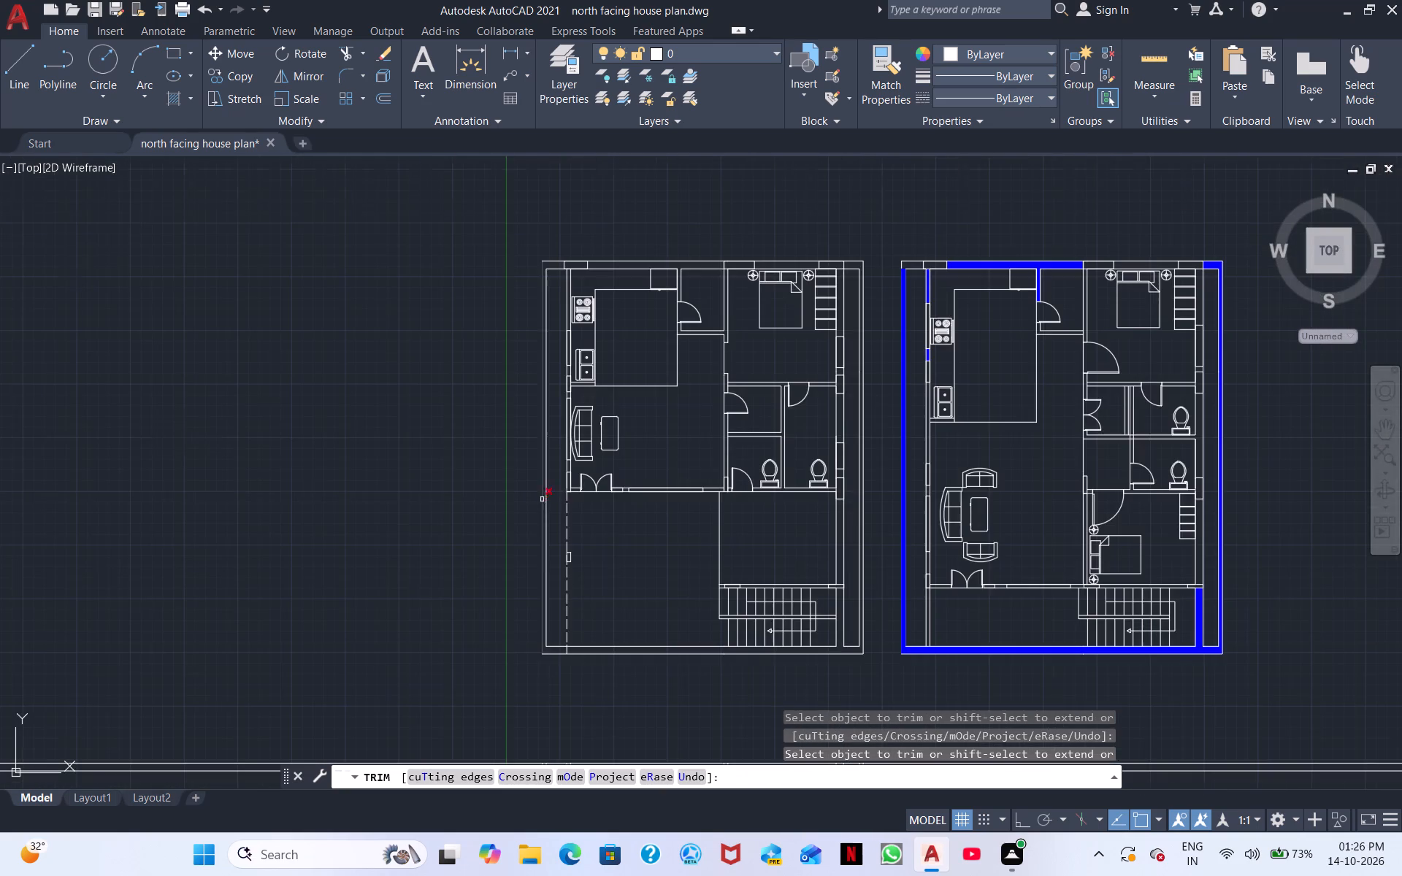
middle_drag(586, 499, 524, 285)
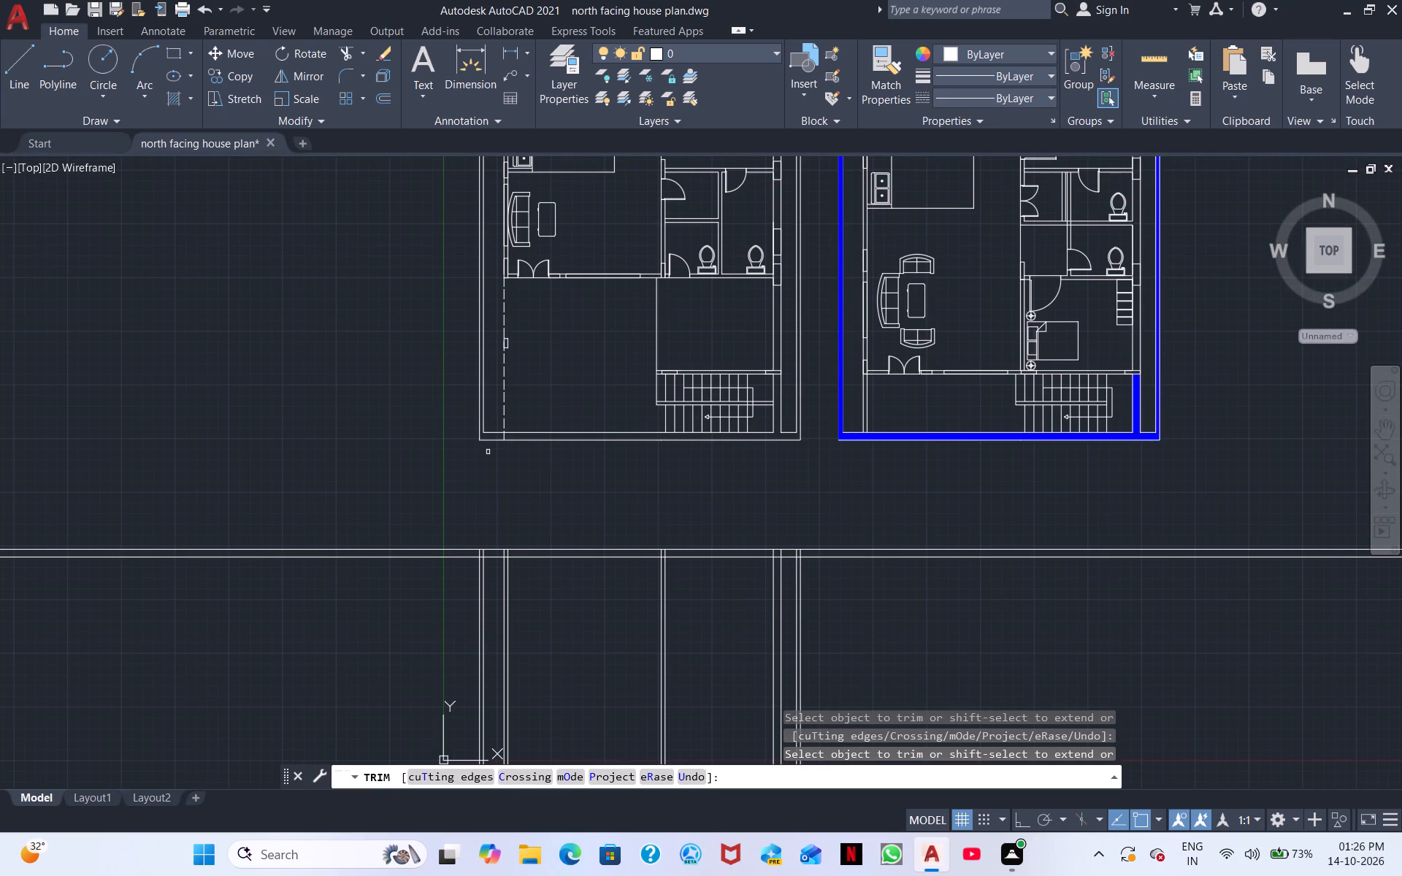
scroll(488, 453, up, 1)
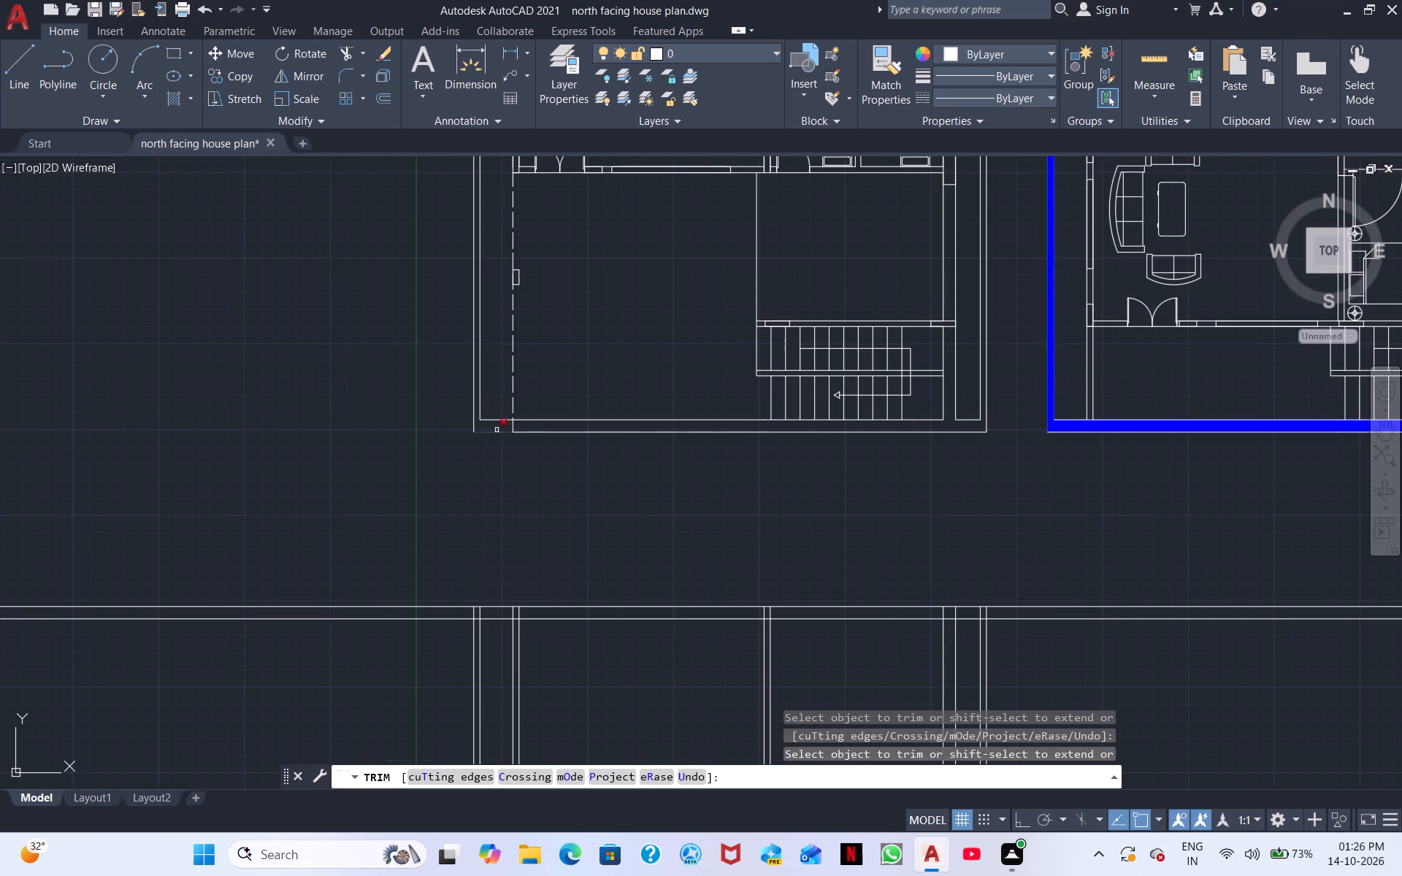
click(513, 423)
scroll(527, 414, down, 2)
middle_drag(579, 388, 383, 440)
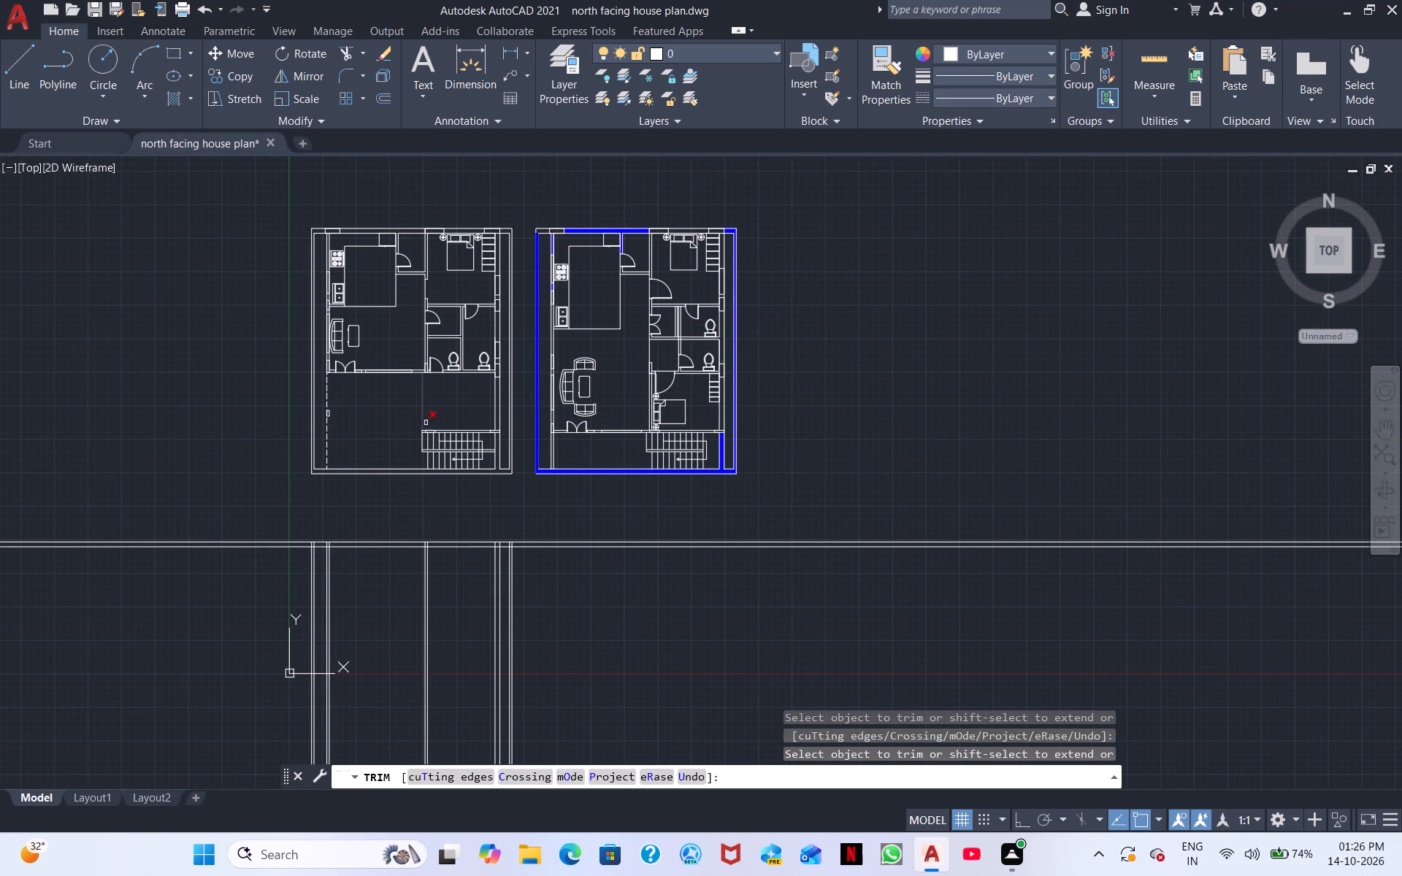
key(Escape)
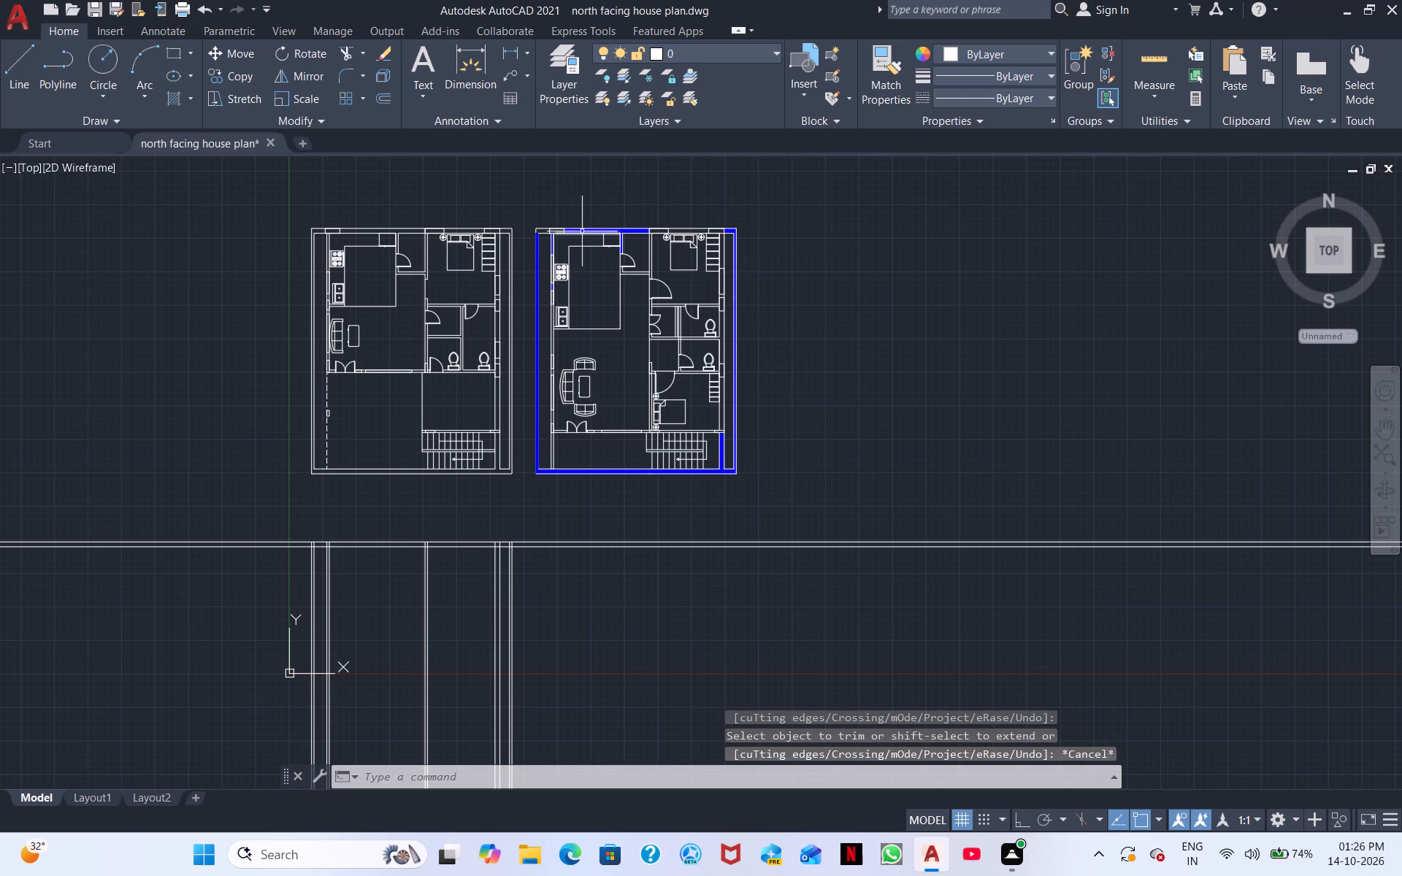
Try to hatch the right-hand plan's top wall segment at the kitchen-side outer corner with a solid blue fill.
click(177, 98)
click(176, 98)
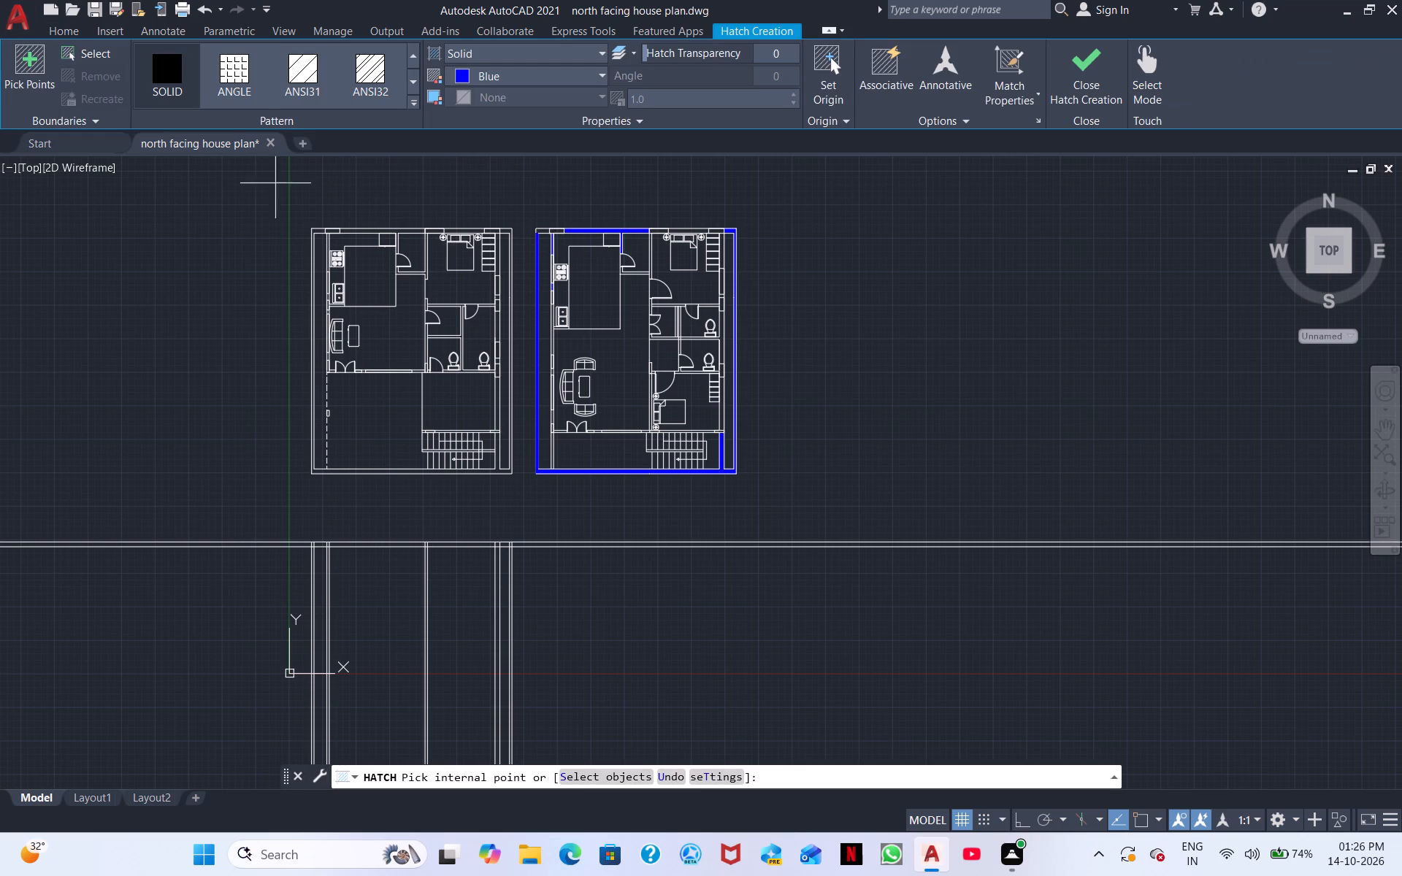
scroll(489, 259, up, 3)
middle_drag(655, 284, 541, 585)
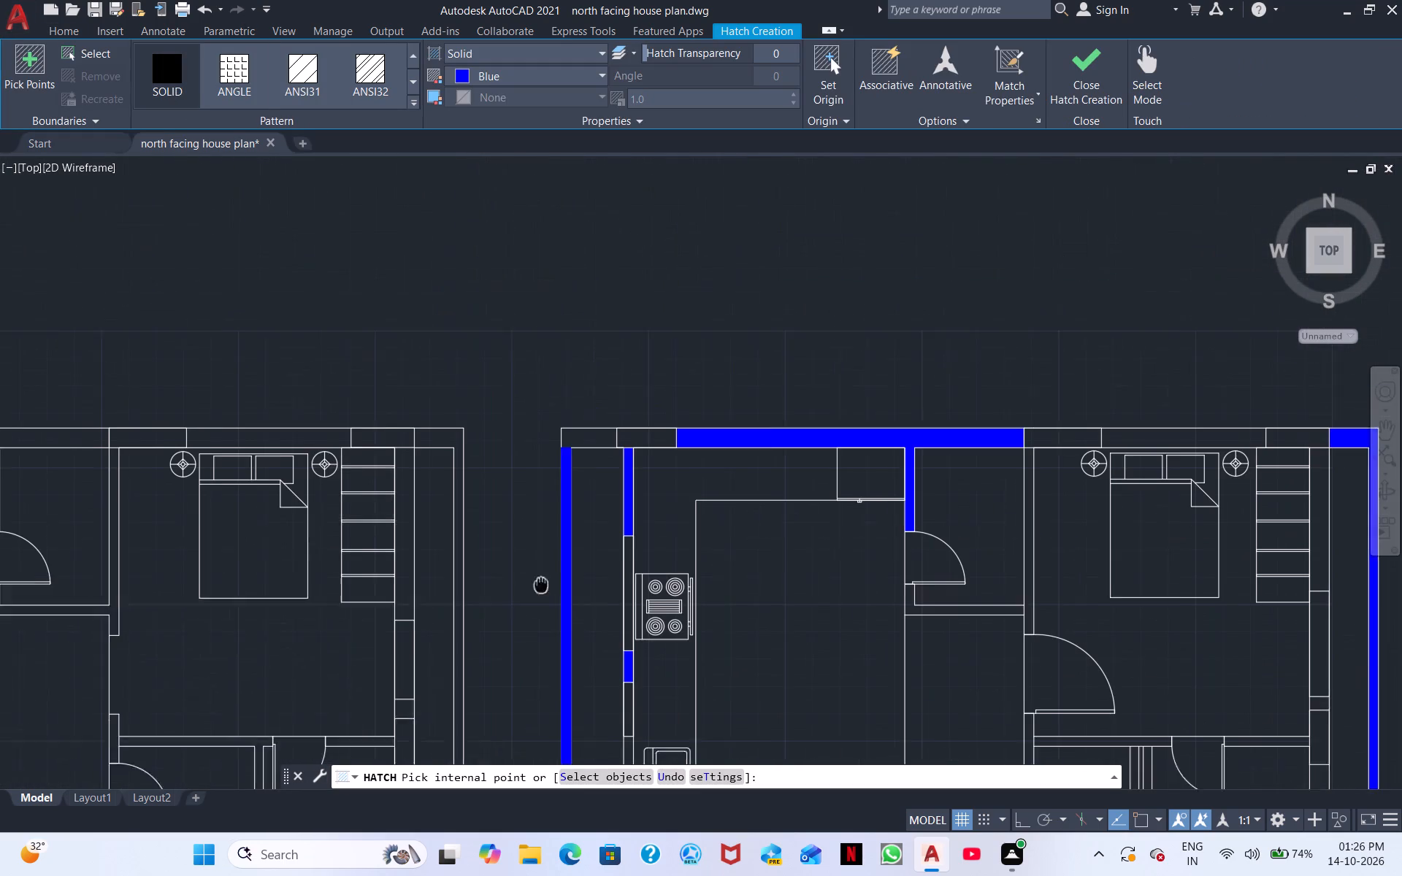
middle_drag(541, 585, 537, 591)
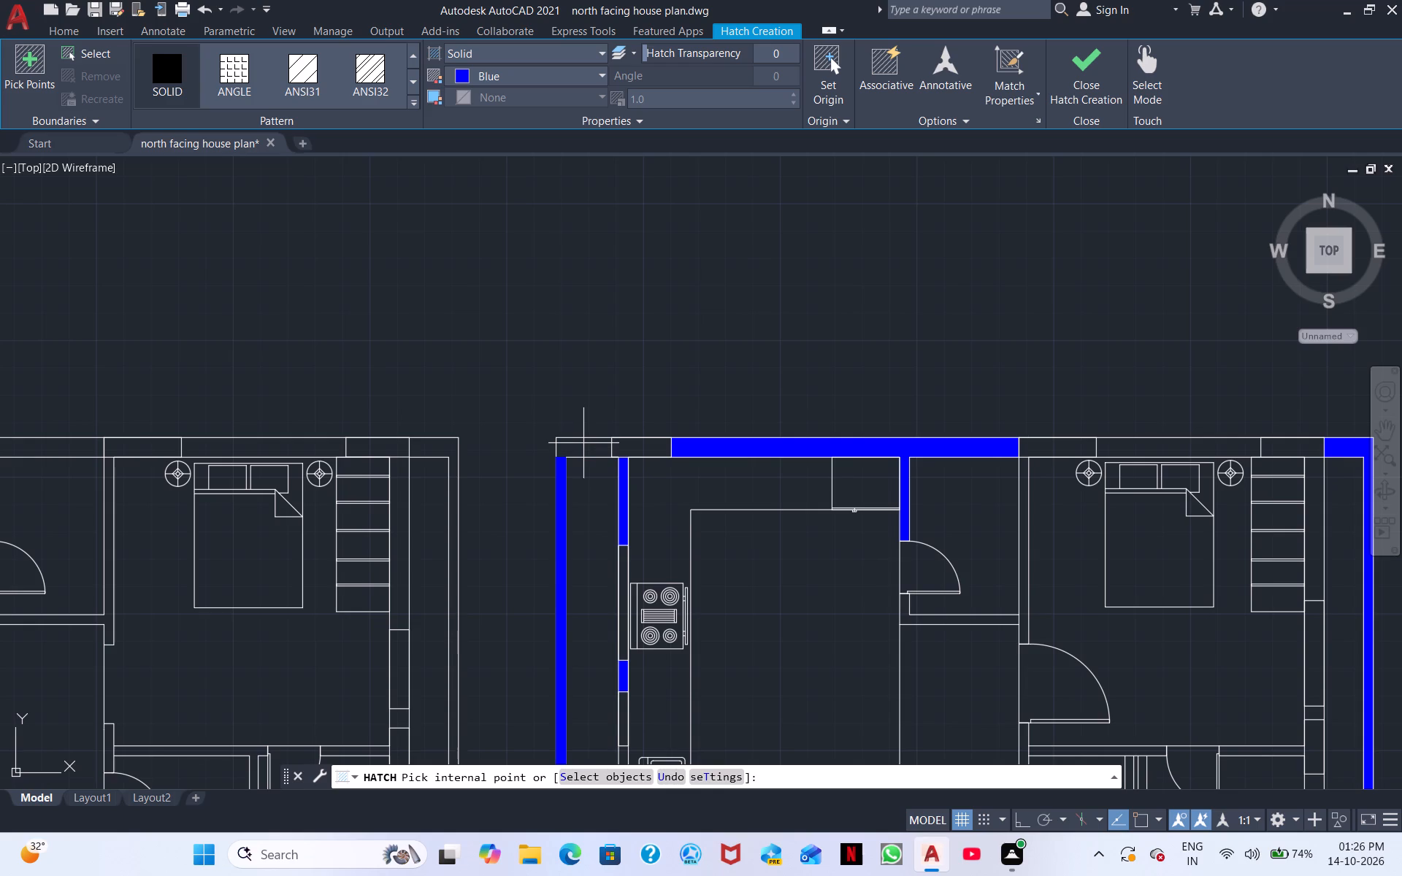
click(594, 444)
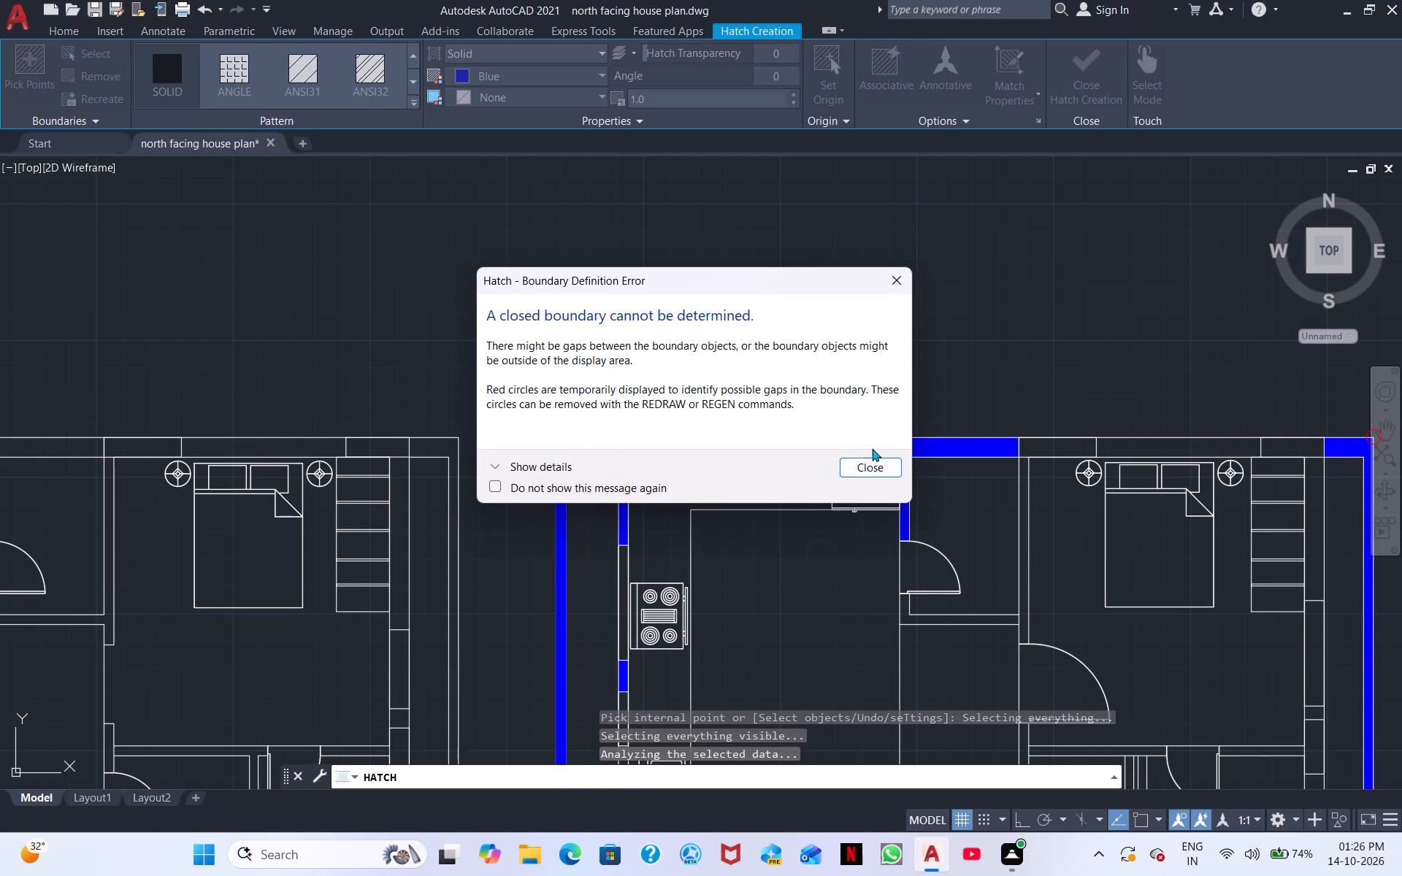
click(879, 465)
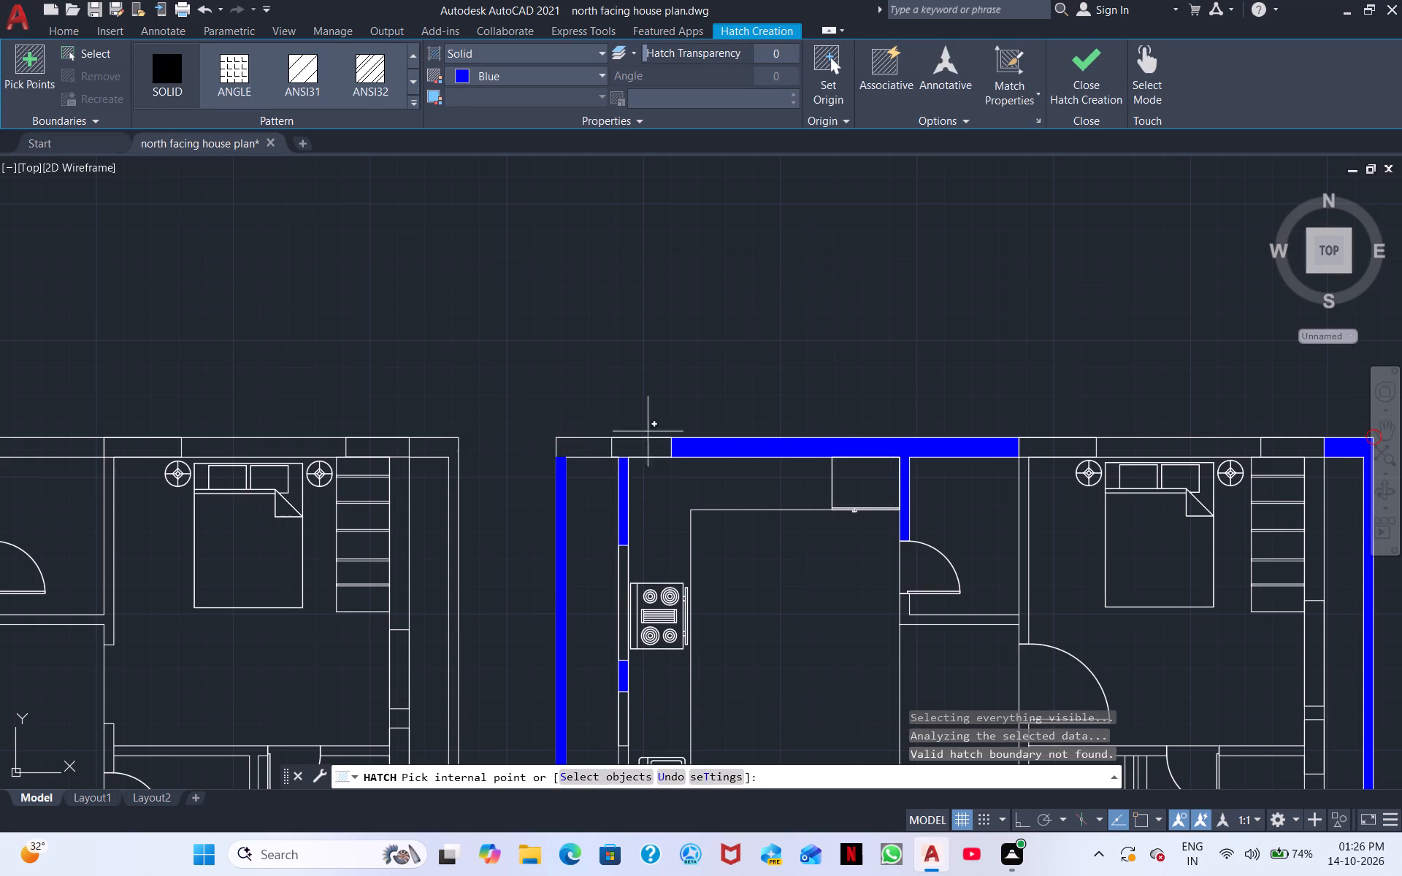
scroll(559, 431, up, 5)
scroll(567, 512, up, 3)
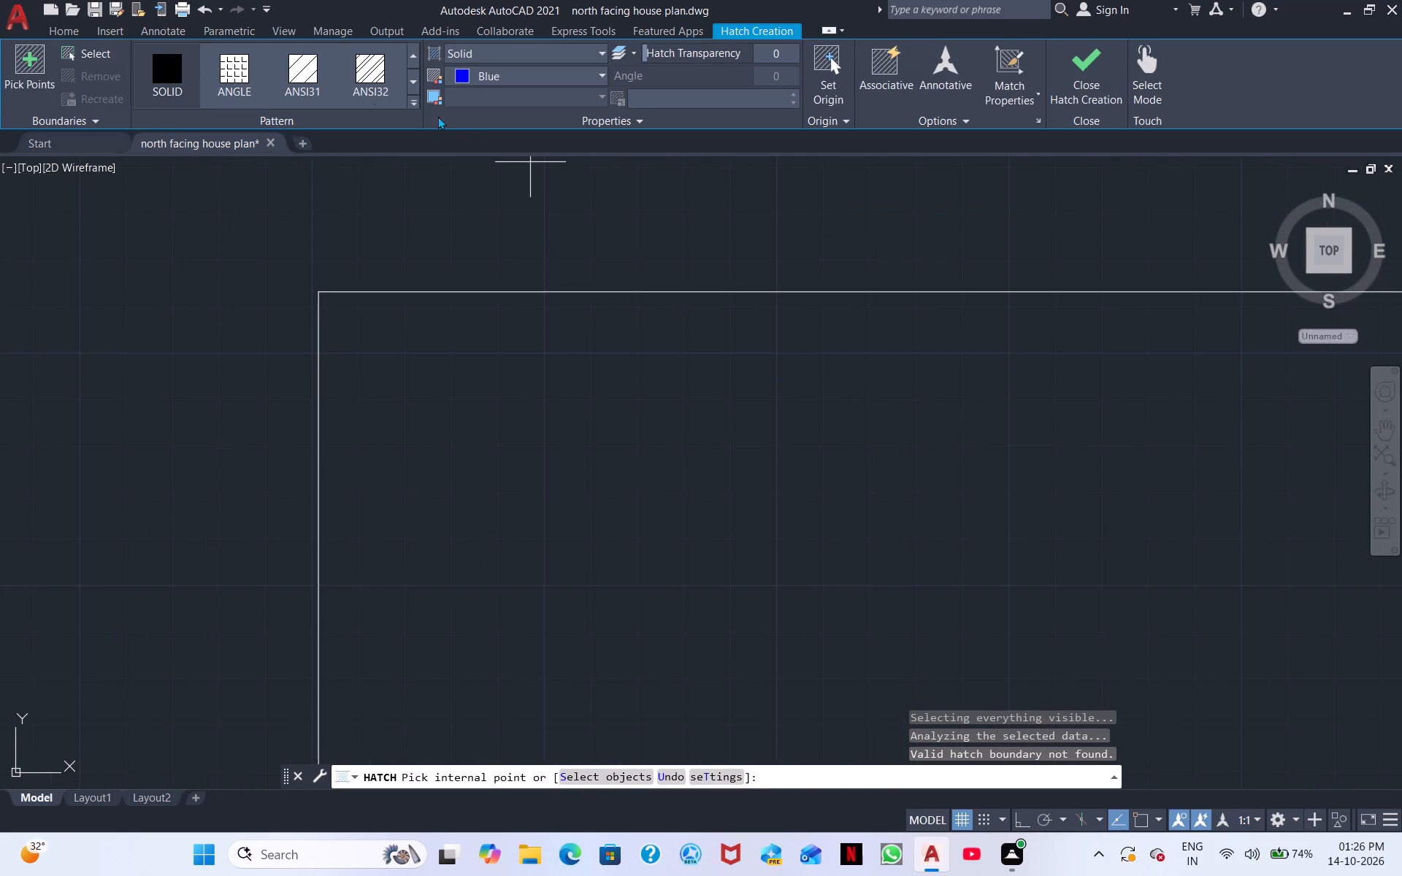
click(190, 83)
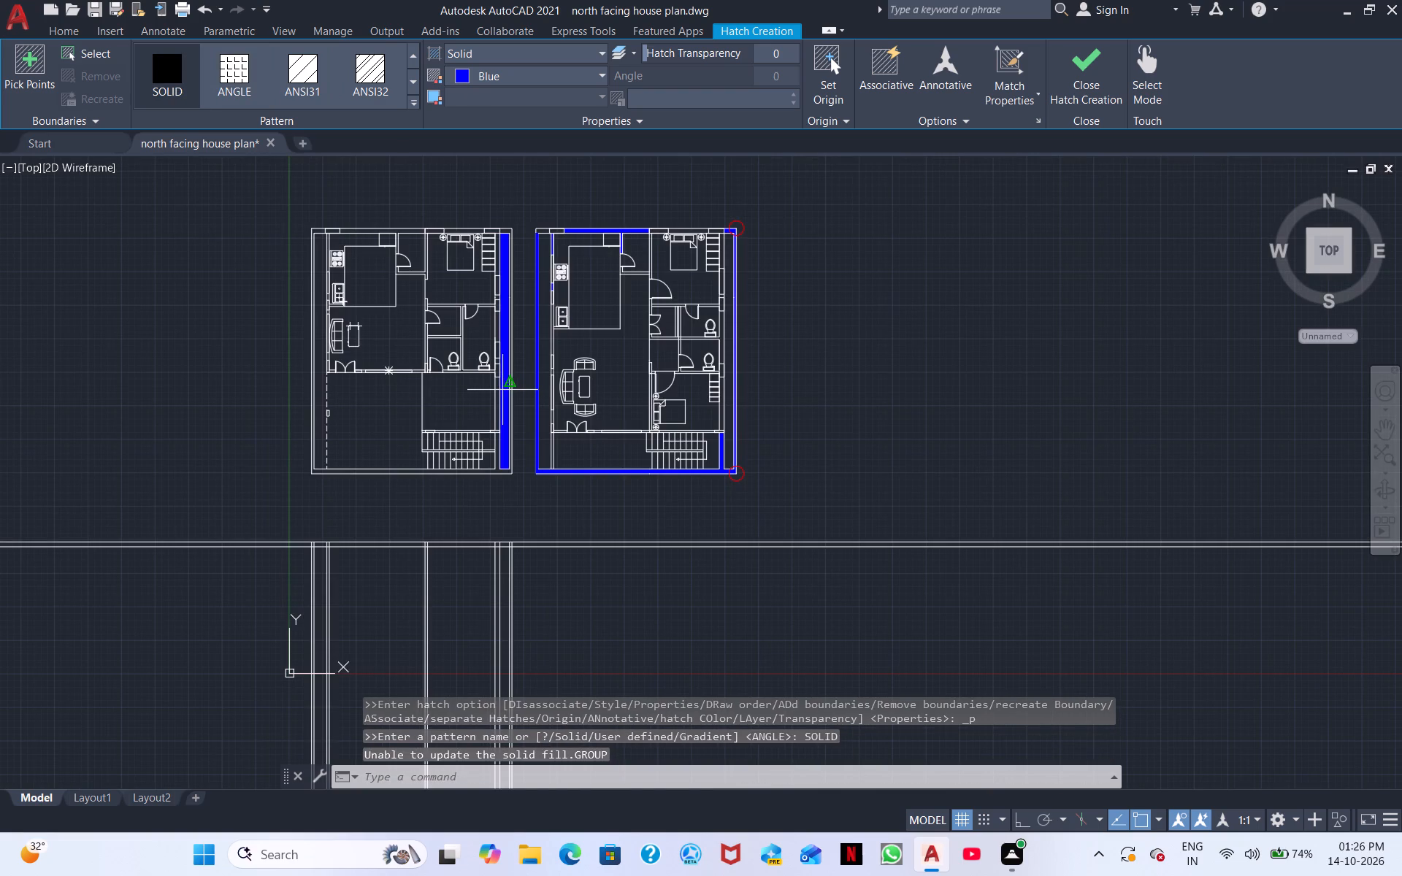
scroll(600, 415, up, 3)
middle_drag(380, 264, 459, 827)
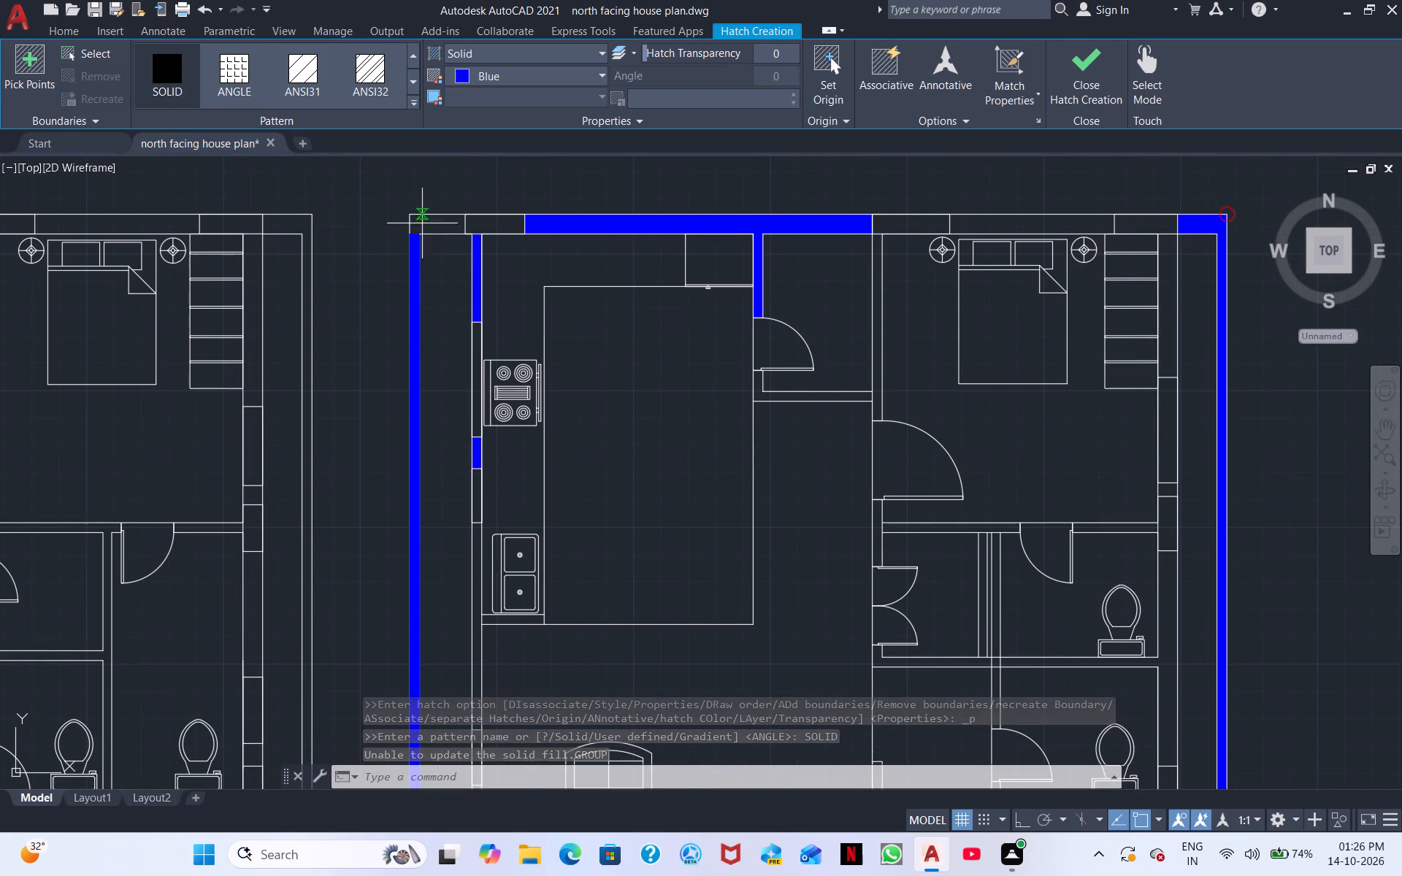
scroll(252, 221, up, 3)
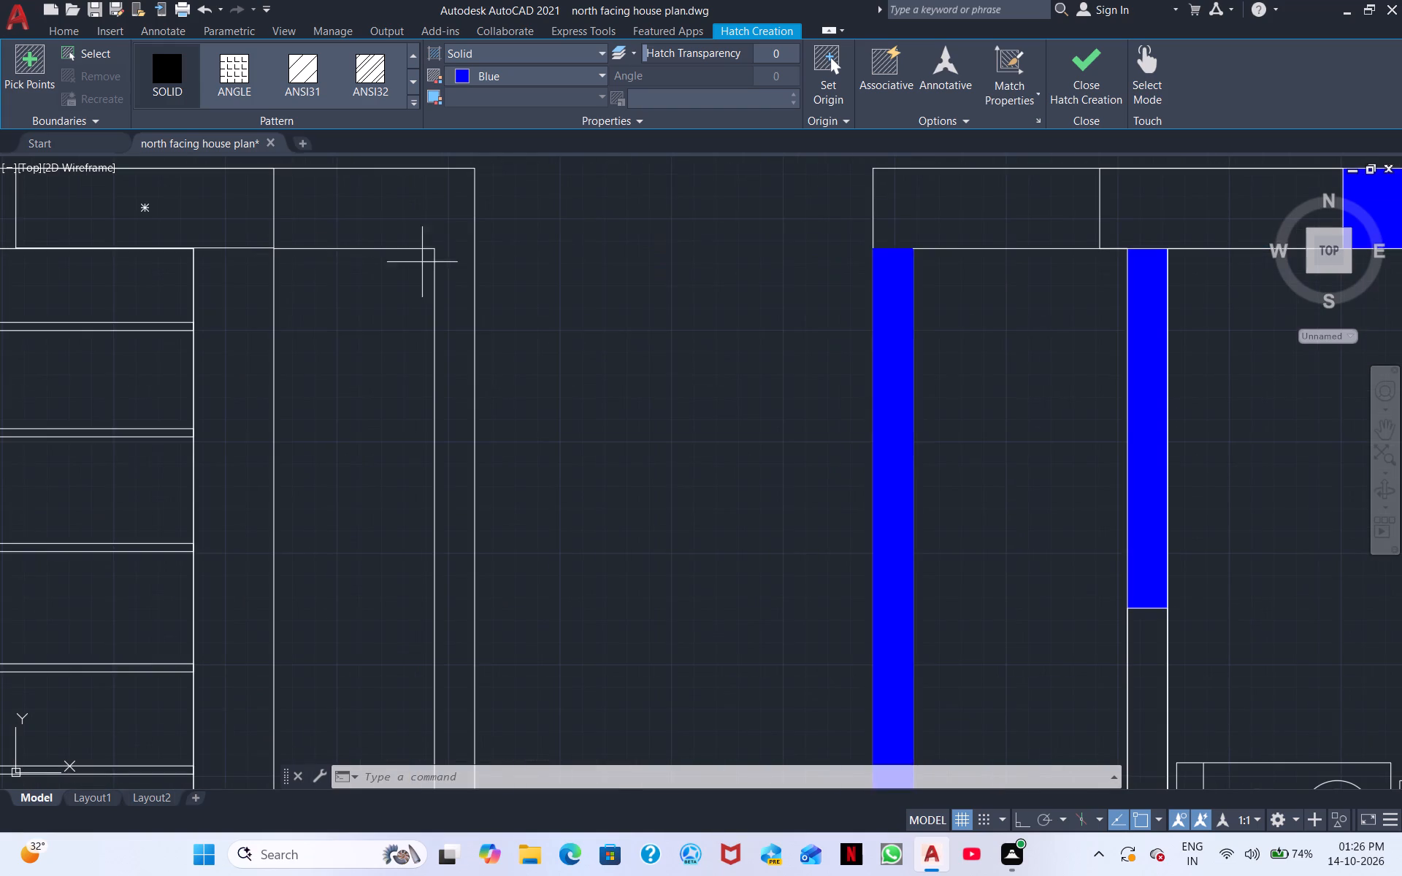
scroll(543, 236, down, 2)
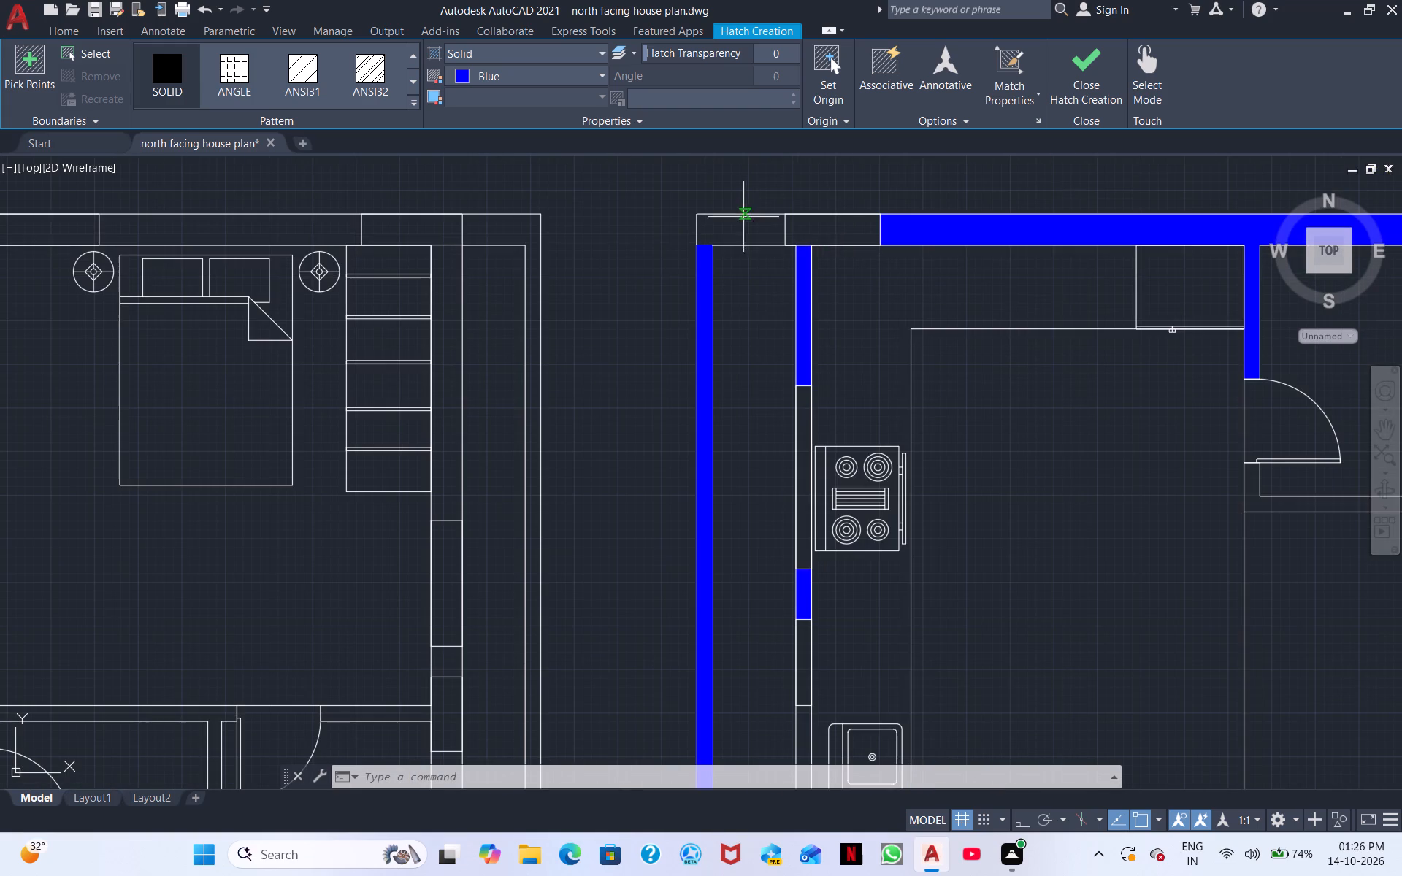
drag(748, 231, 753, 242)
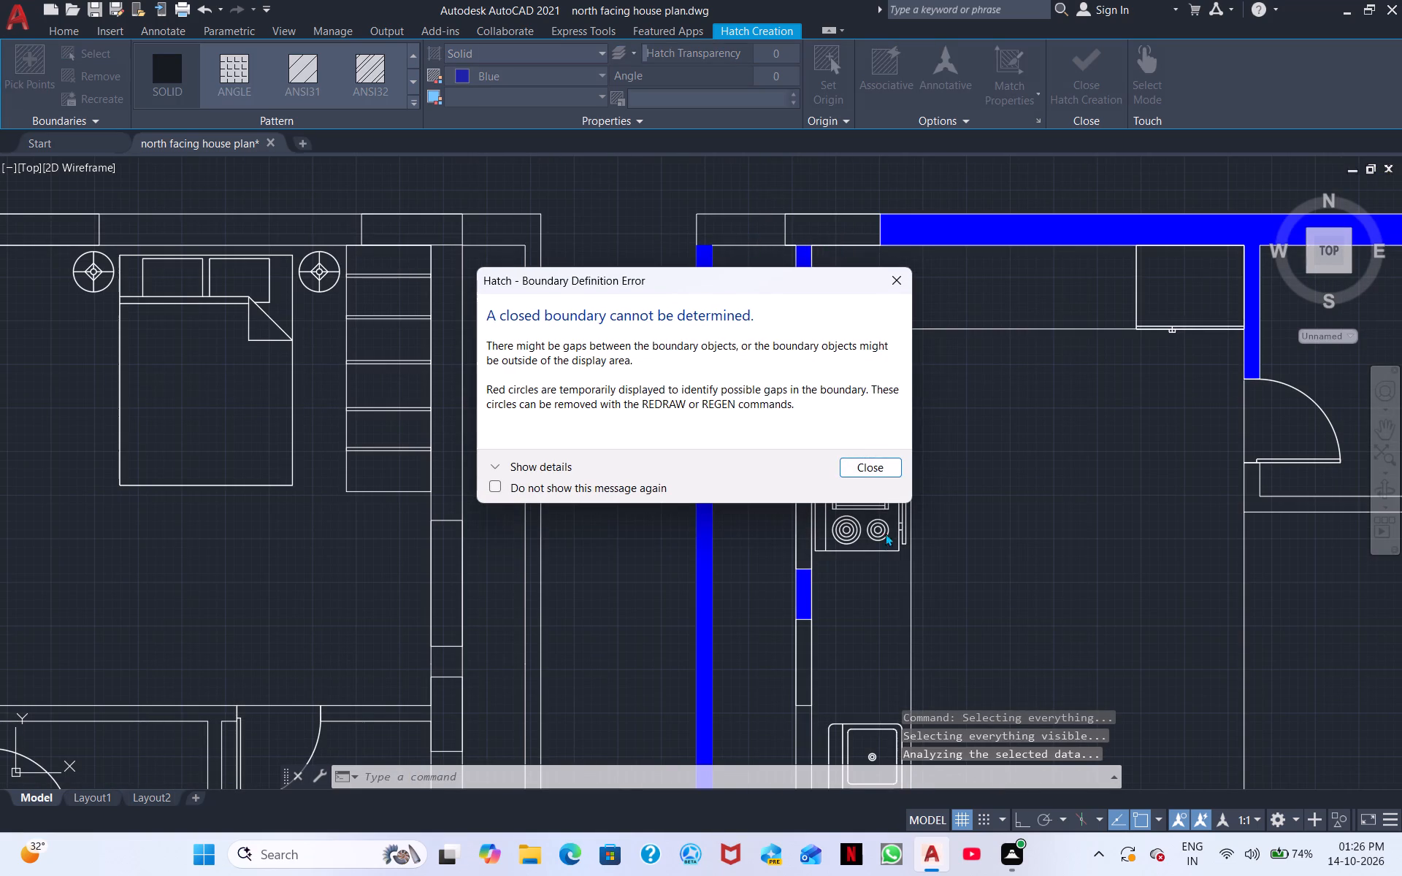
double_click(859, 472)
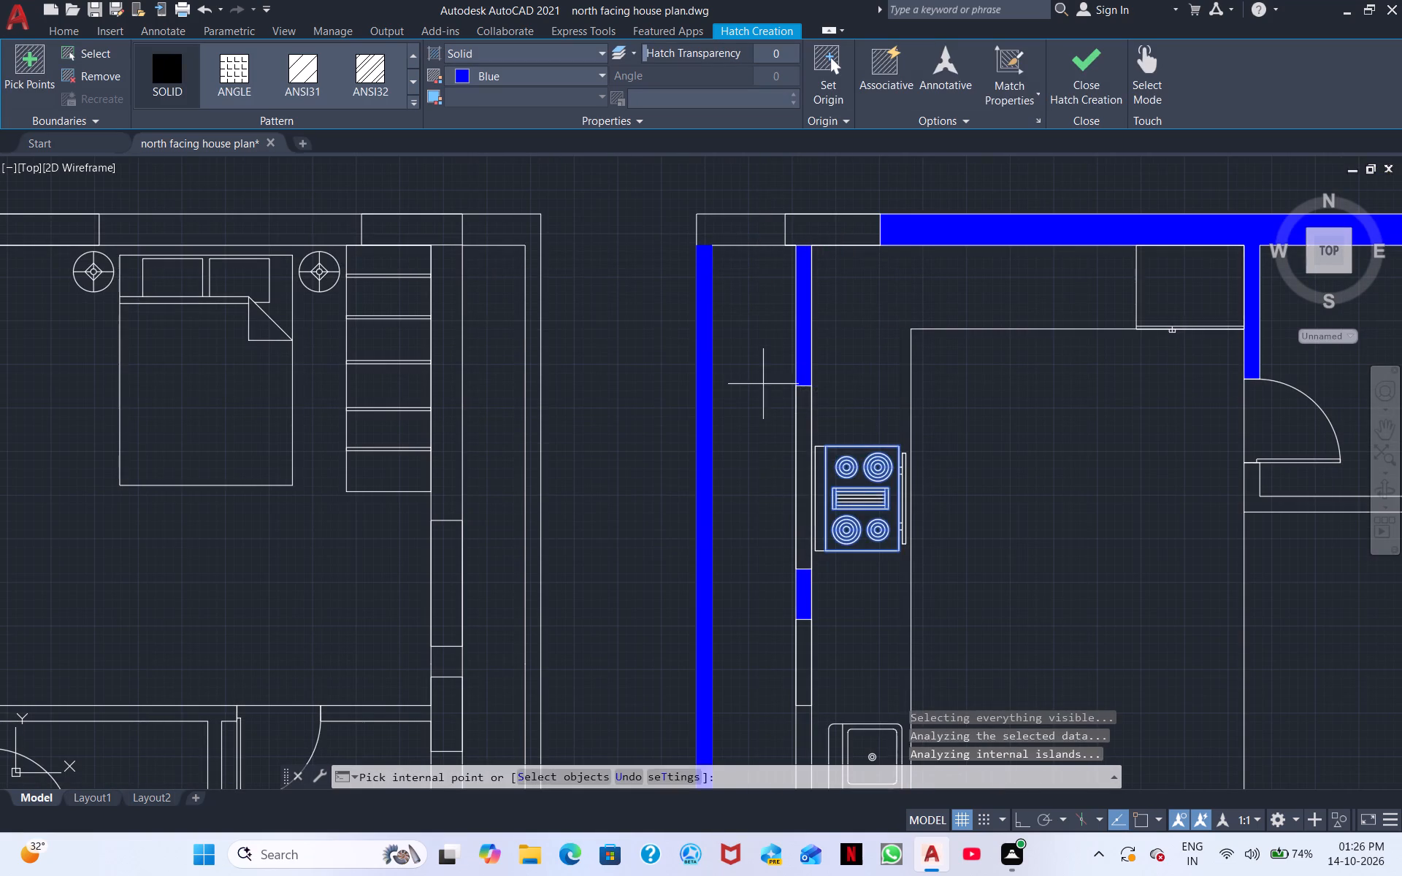
Examine the right-hand plan's kitchen-side top corner and its adjoining wall lines closely for gaps in the hatch boundary.
scroll(763, 384, up, 5)
middle_drag(581, 330, 979, 875)
scroll(835, 193, down, 1)
middle_drag(767, 179, 665, 463)
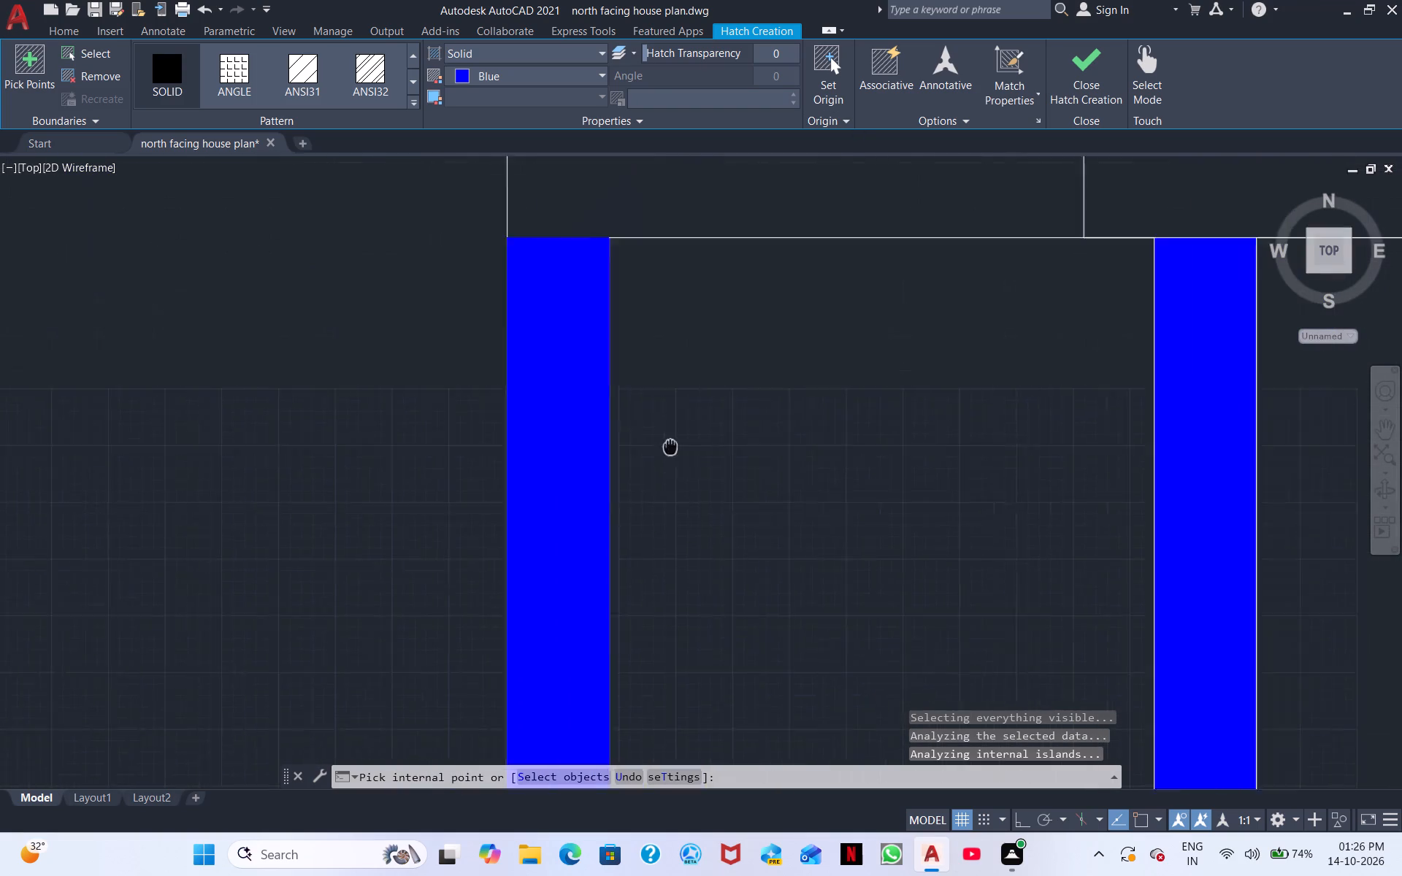
middle_drag(665, 463, 530, 875)
scroll(439, 409, up, 1)
middle_drag(414, 418, 554, 0)
scroll(548, 391, up, 1)
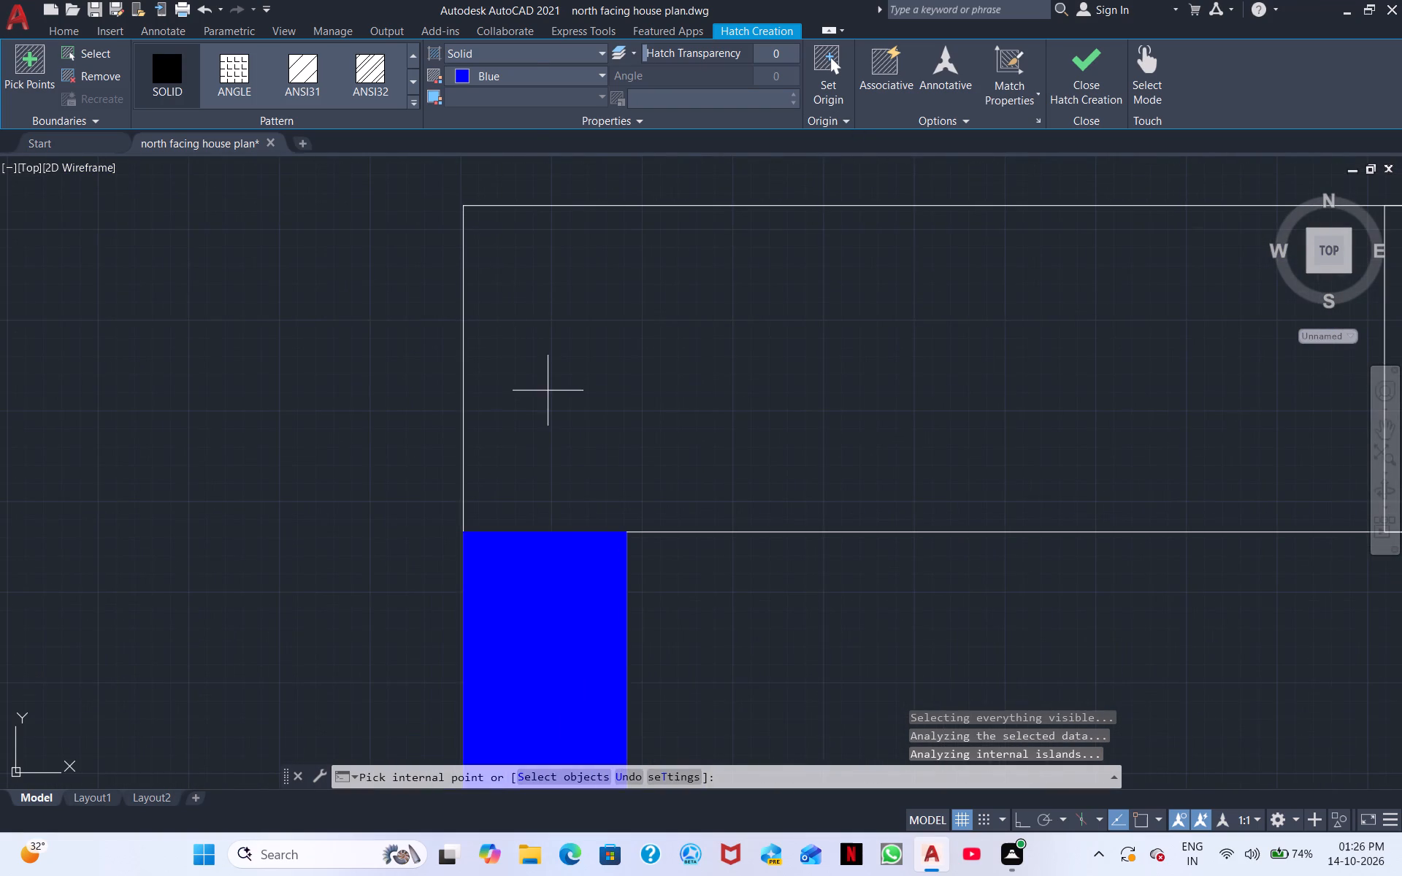
scroll(548, 391, up, 2)
middle_drag(384, 483, 667, 67)
middle_drag(488, 347, 497, 255)
scroll(497, 255, up, 1)
scroll(408, 314, up, 1)
scroll(413, 343, down, 3)
middle_drag(673, 364, 0, 250)
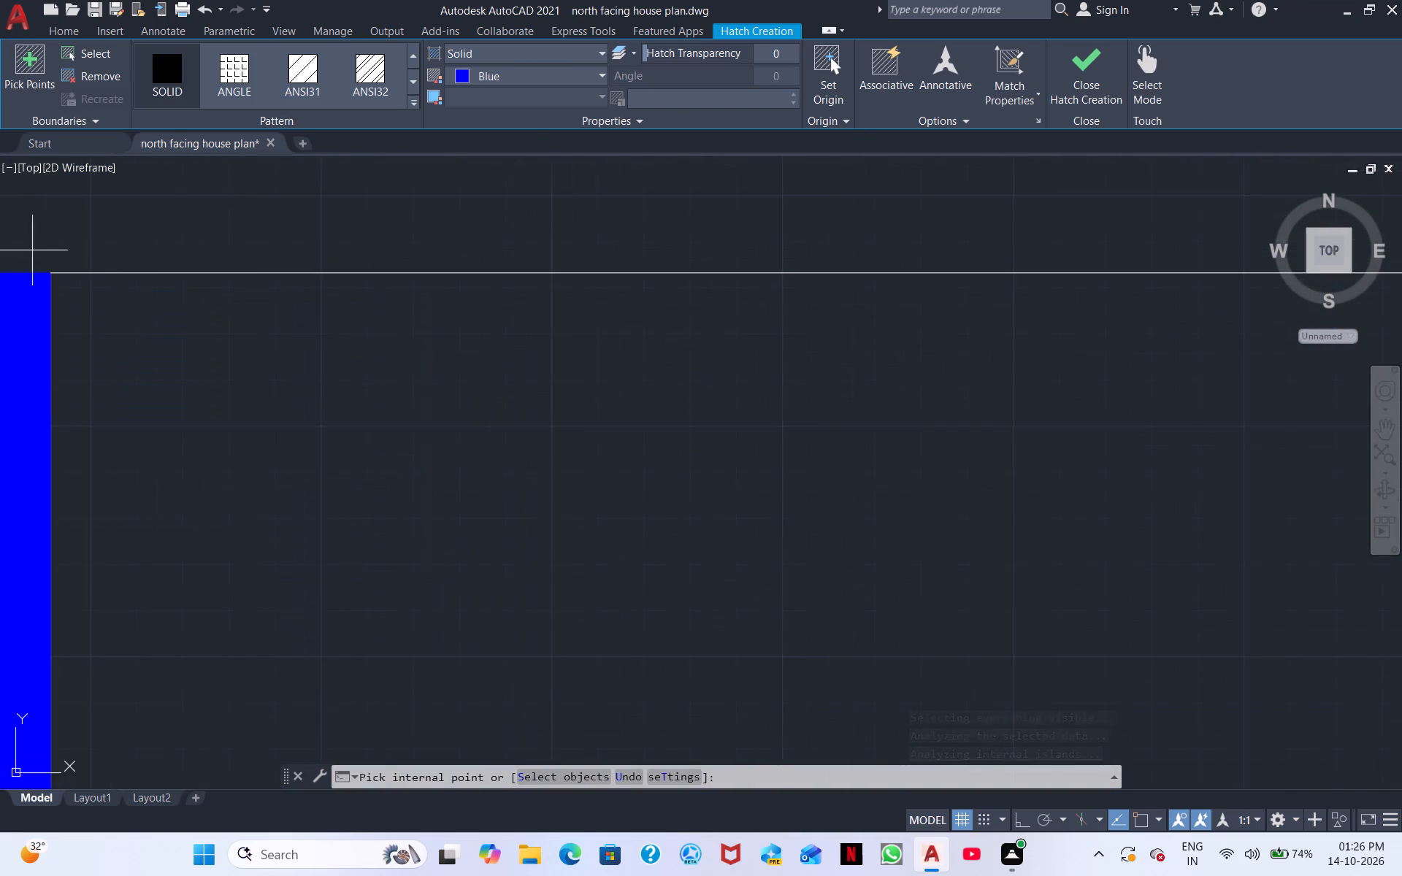
scroll(456, 261, down, 3)
middle_drag(683, 281, 525, 576)
scroll(521, 429, up, 1)
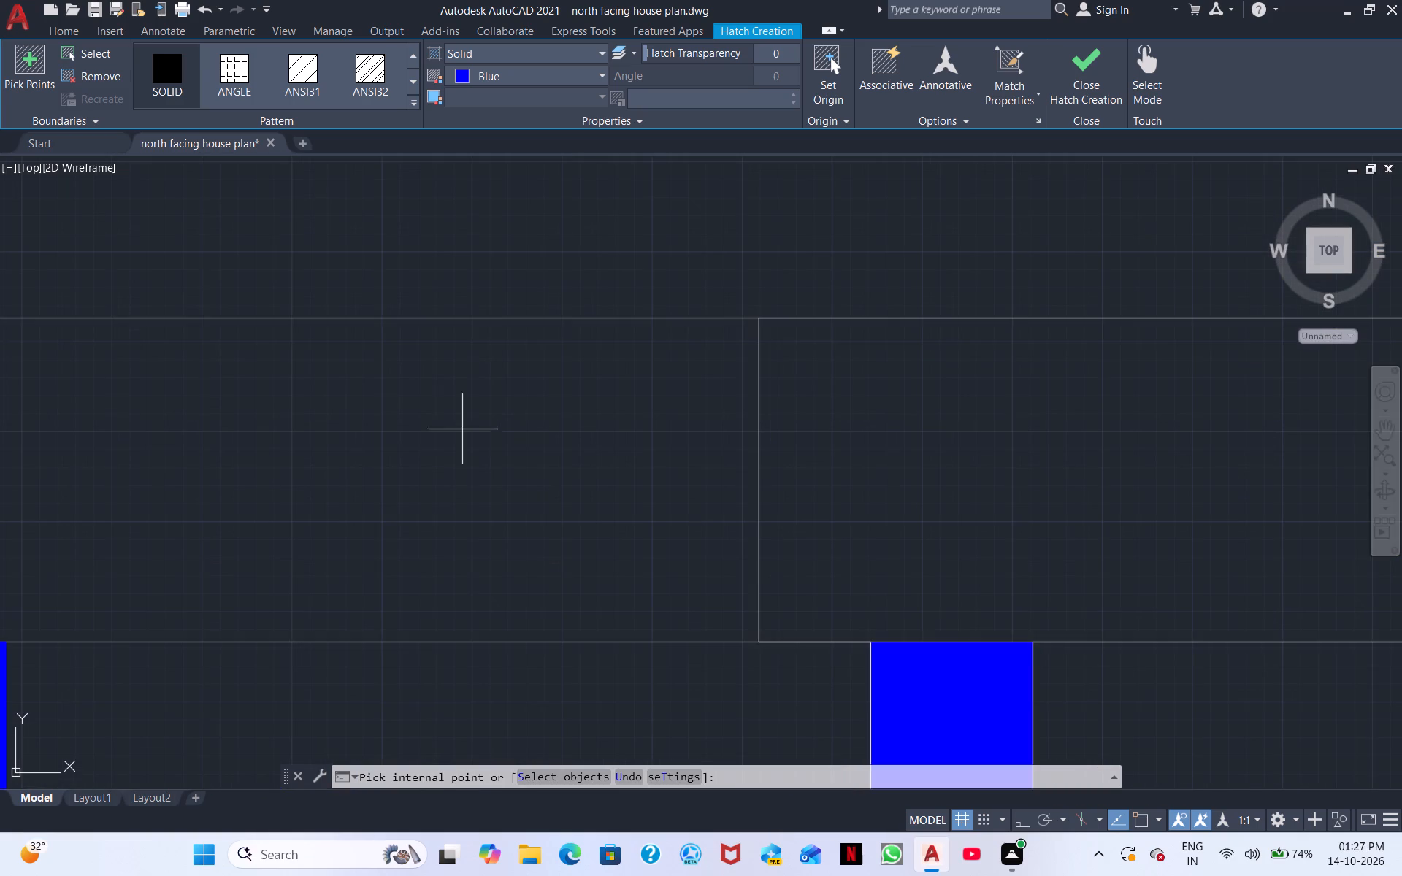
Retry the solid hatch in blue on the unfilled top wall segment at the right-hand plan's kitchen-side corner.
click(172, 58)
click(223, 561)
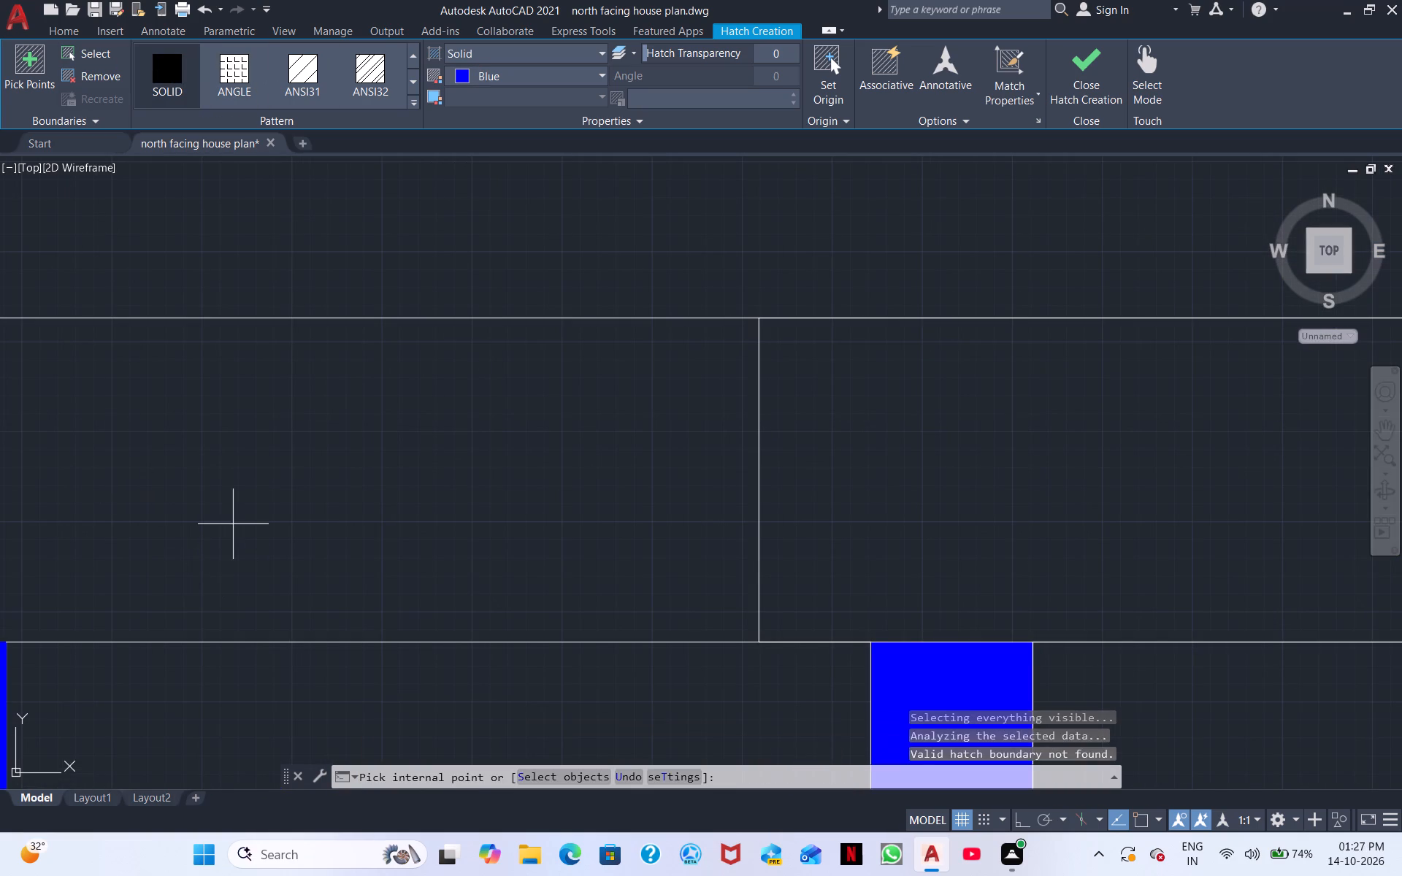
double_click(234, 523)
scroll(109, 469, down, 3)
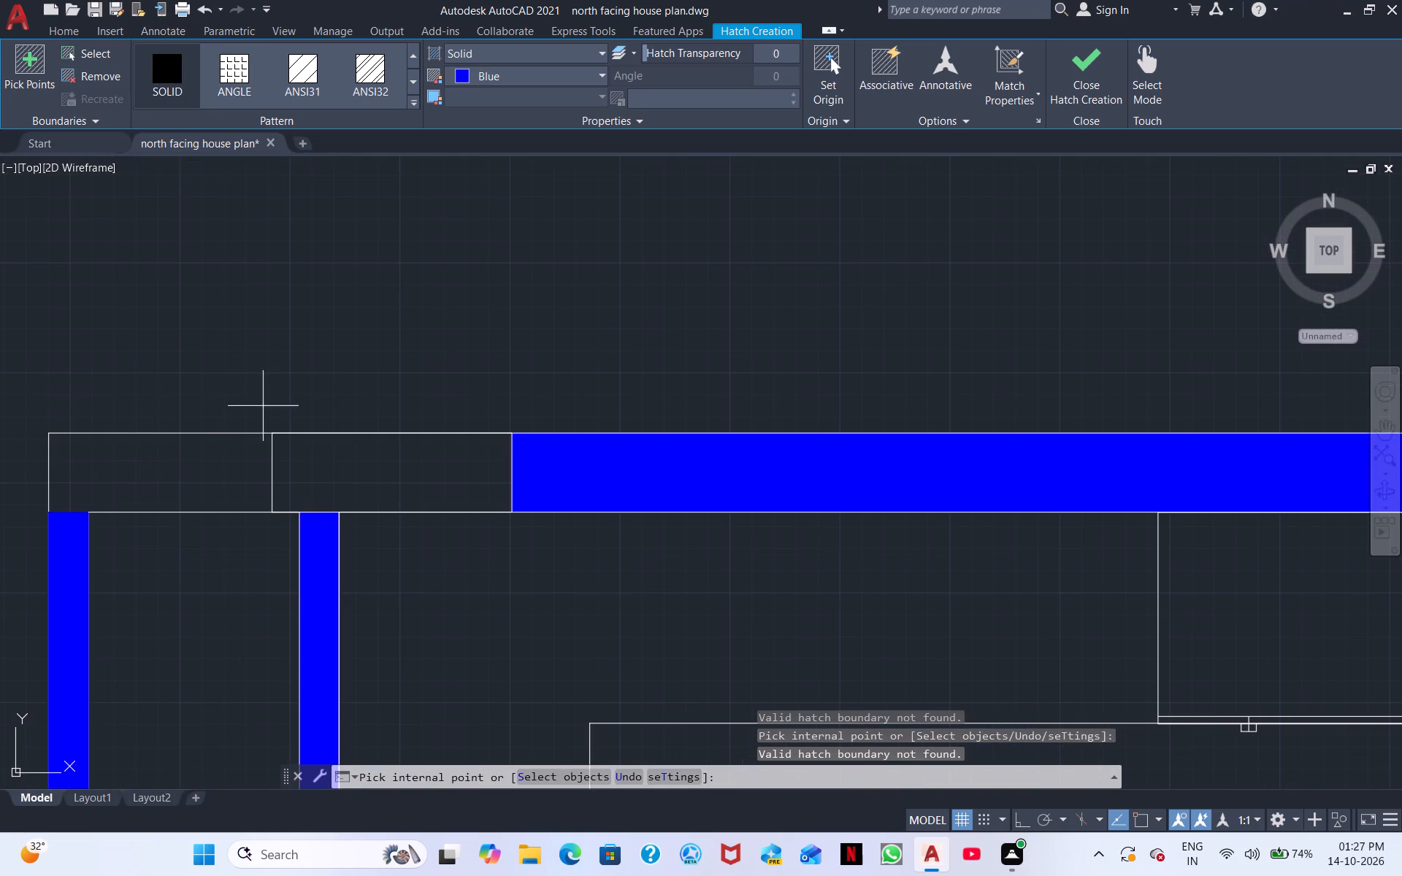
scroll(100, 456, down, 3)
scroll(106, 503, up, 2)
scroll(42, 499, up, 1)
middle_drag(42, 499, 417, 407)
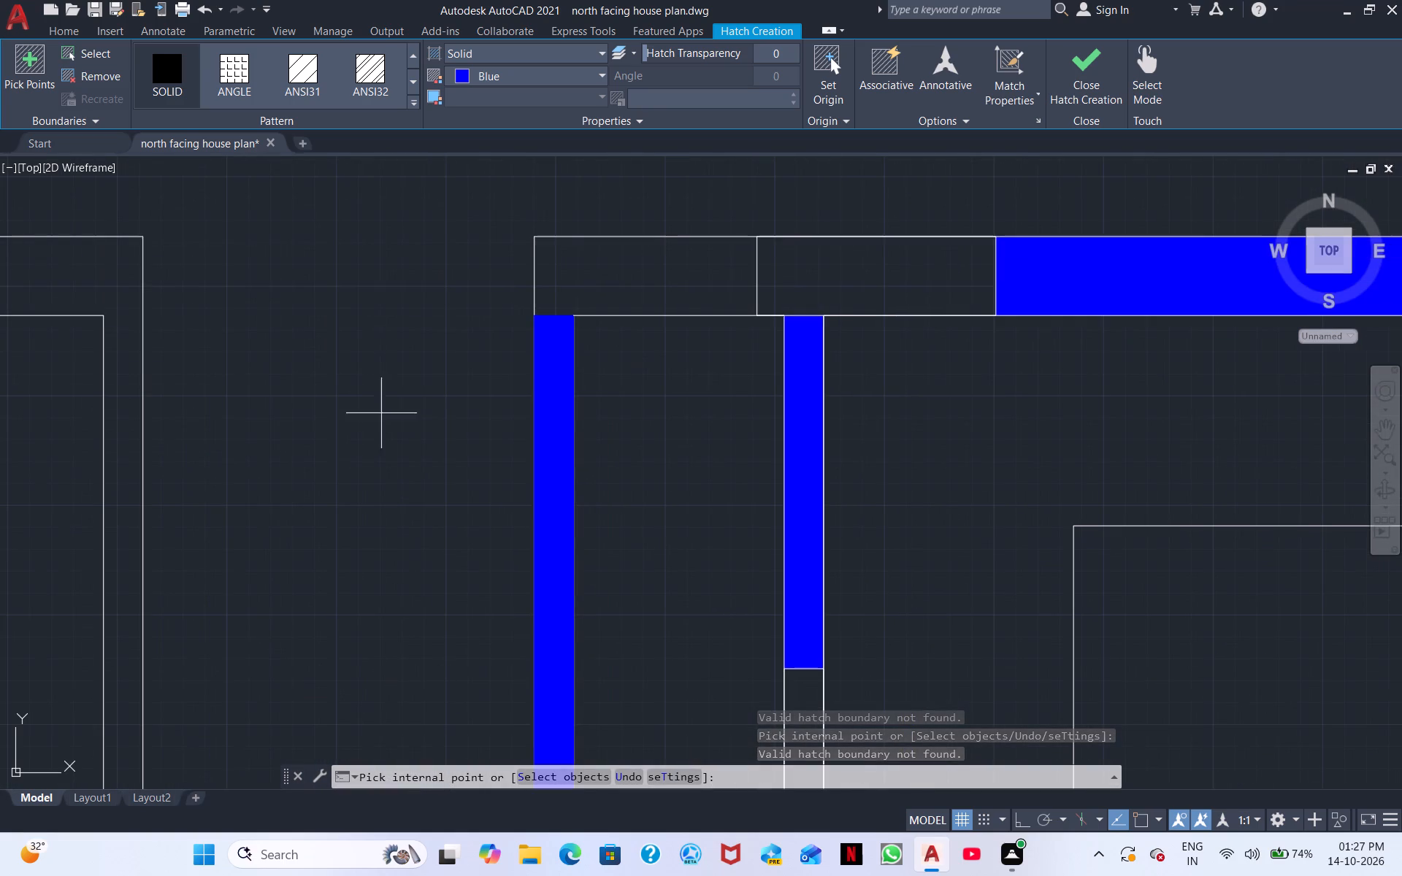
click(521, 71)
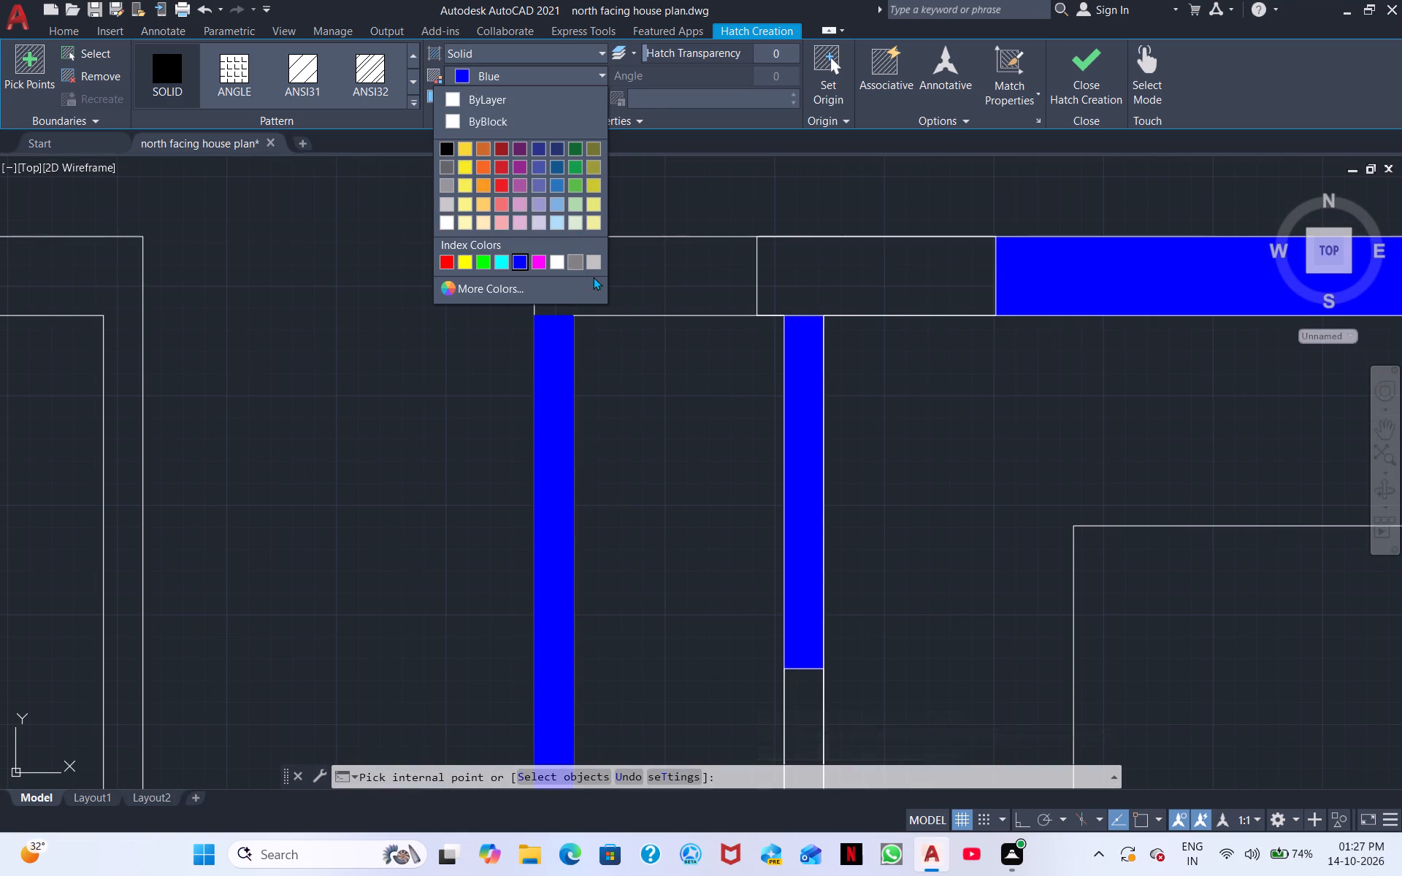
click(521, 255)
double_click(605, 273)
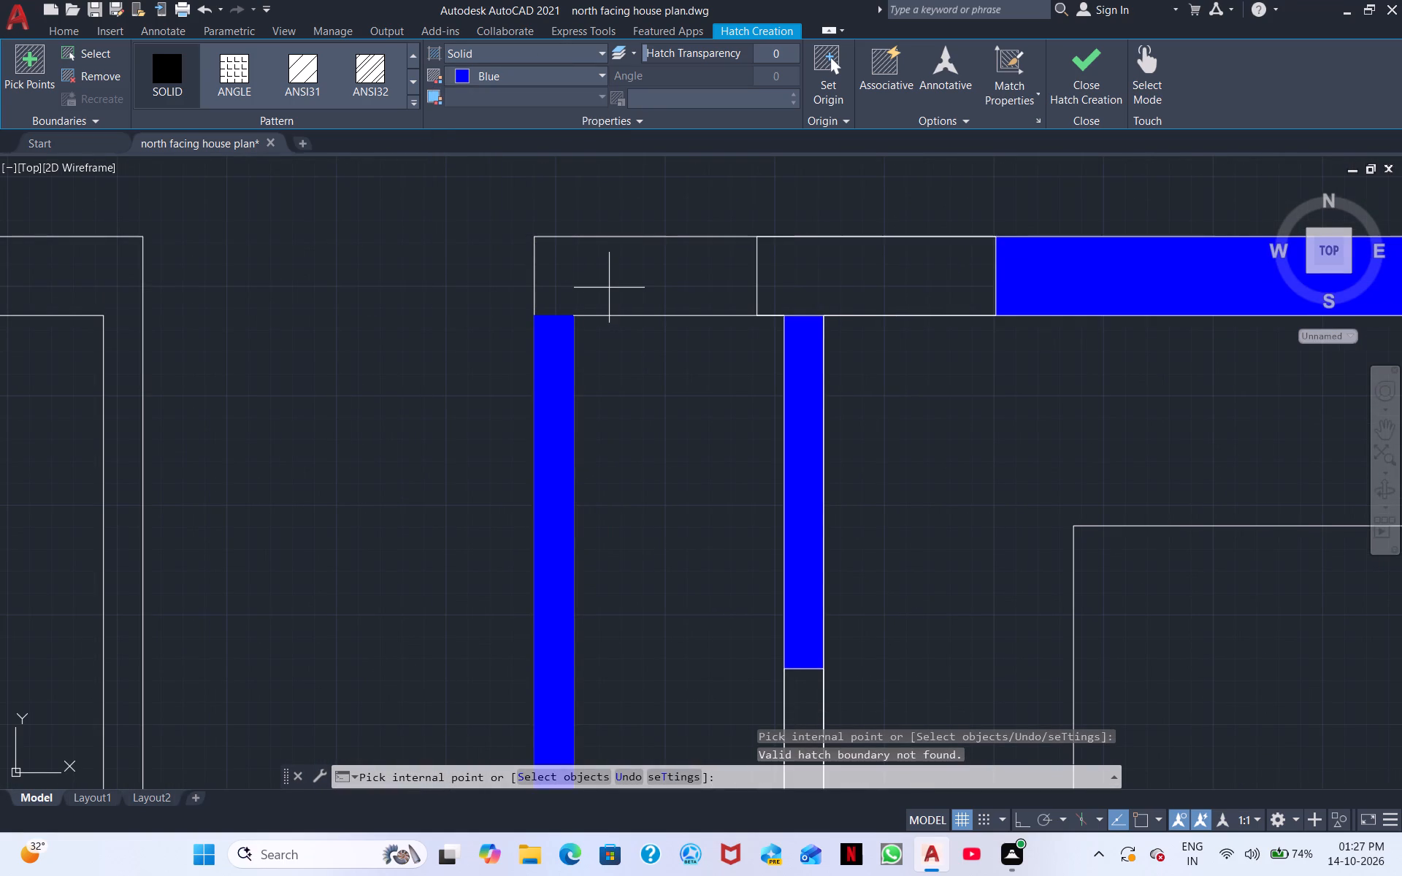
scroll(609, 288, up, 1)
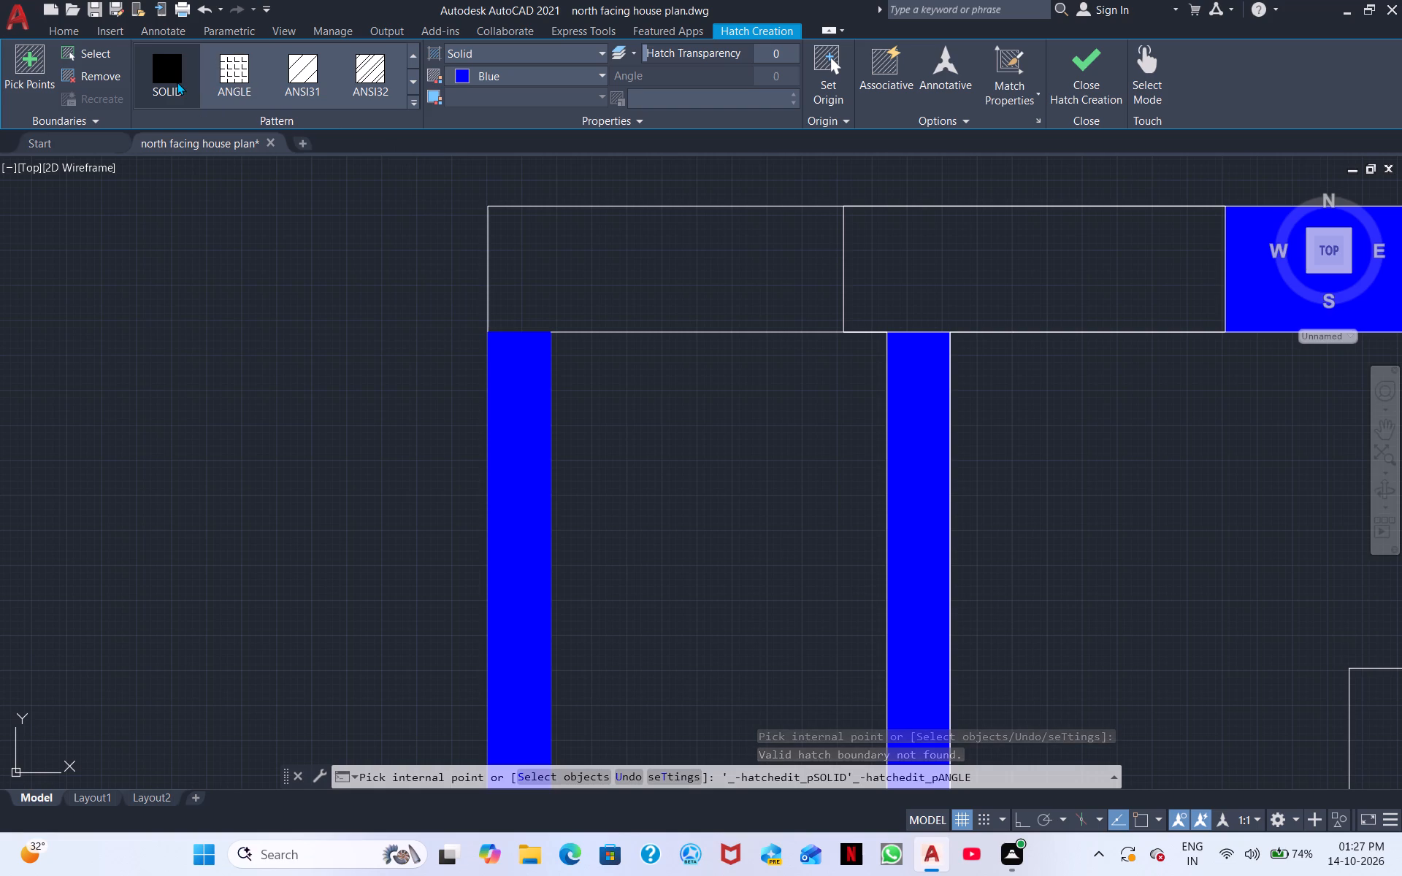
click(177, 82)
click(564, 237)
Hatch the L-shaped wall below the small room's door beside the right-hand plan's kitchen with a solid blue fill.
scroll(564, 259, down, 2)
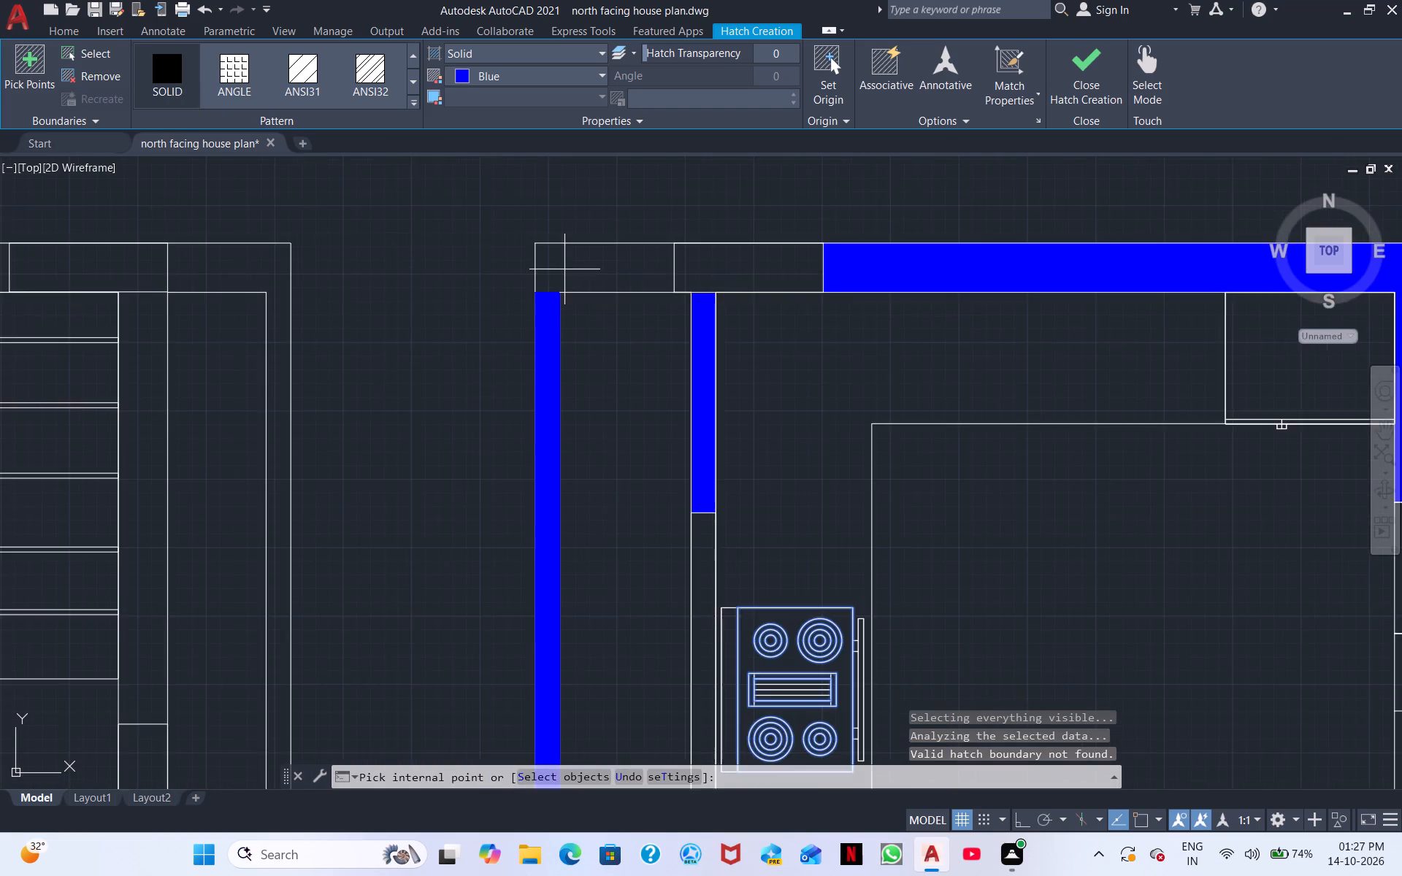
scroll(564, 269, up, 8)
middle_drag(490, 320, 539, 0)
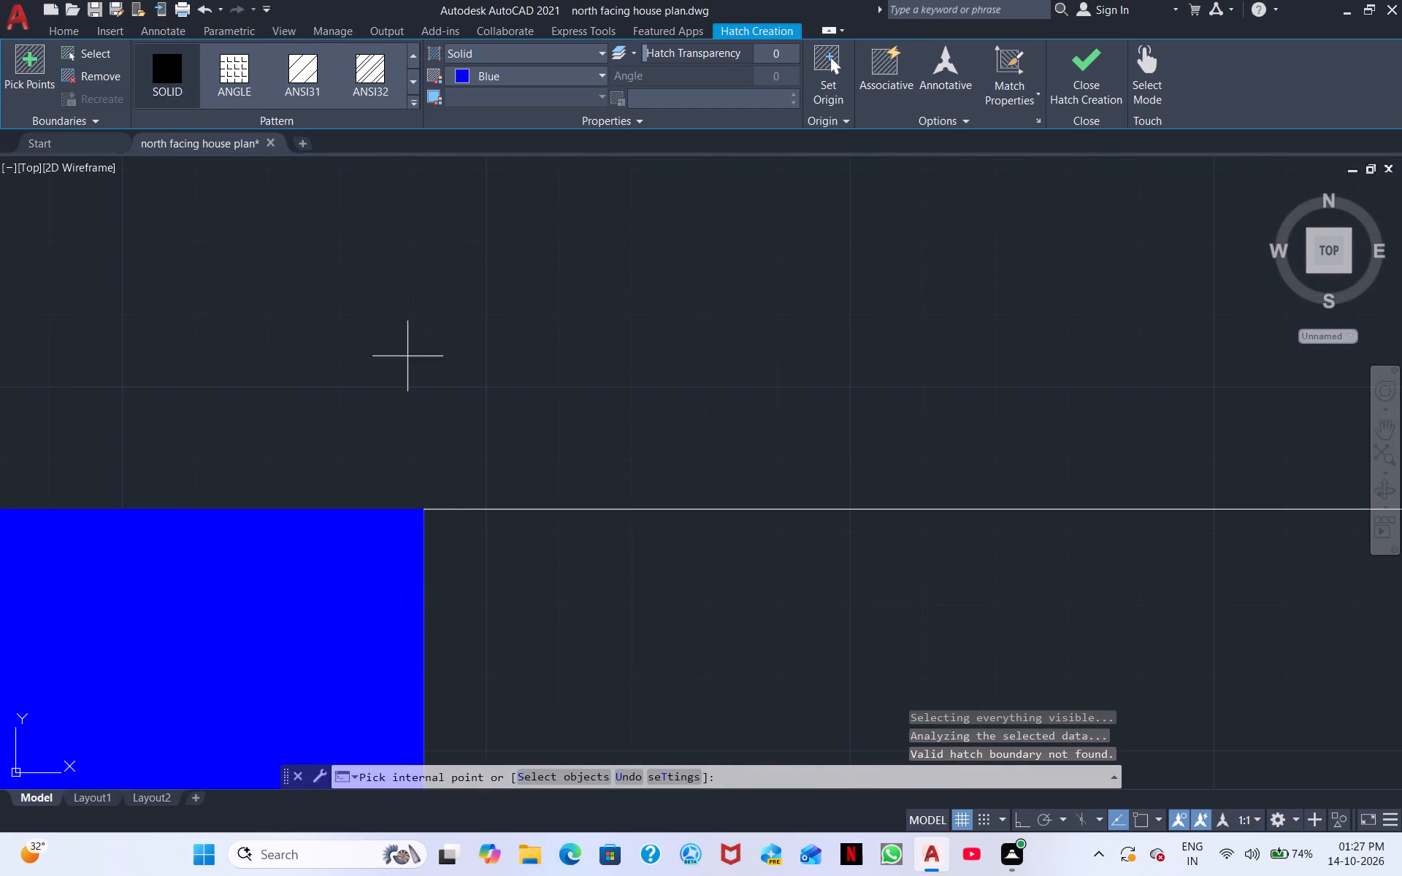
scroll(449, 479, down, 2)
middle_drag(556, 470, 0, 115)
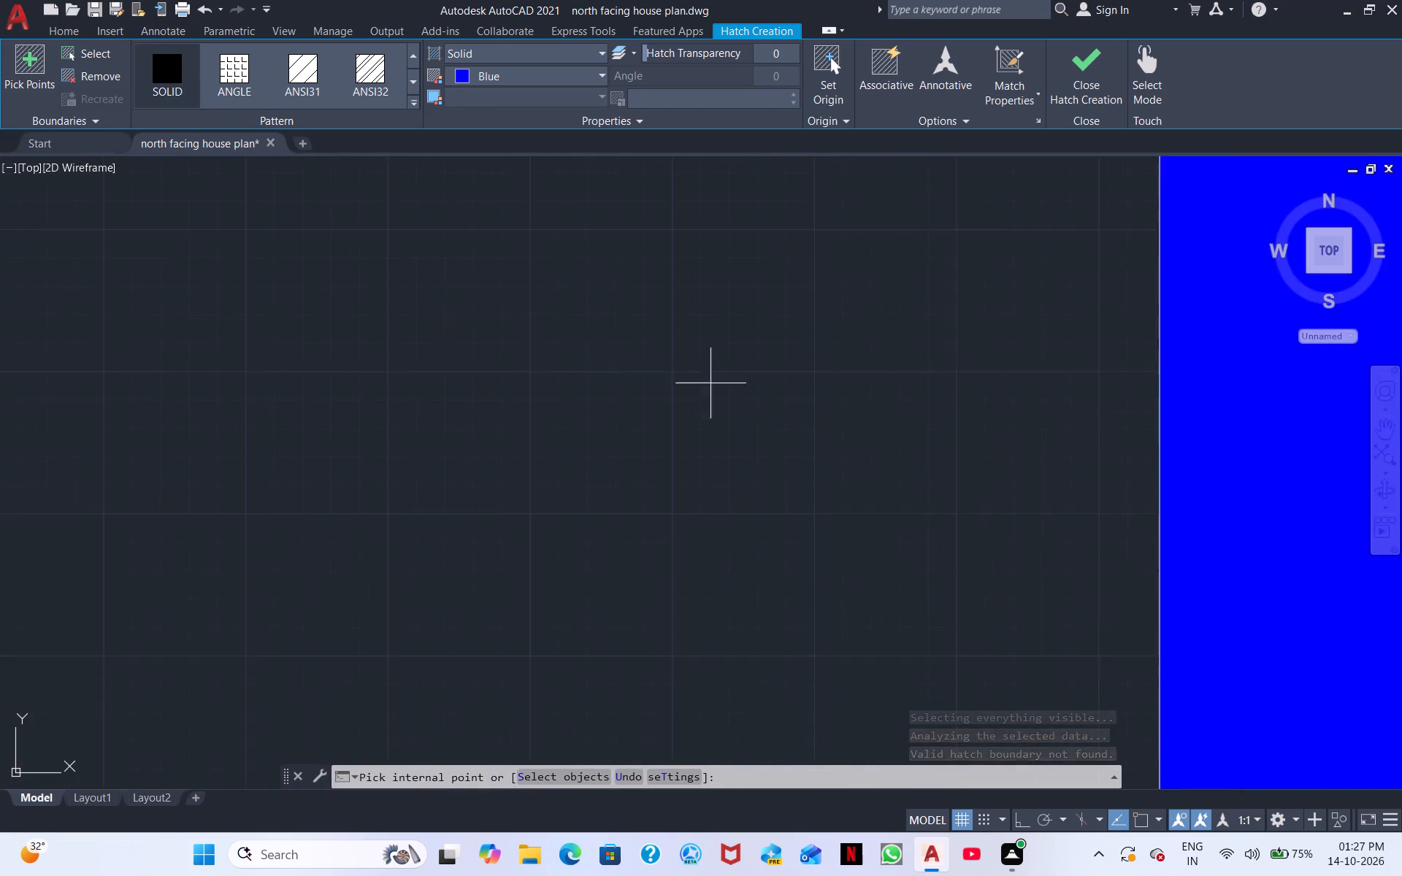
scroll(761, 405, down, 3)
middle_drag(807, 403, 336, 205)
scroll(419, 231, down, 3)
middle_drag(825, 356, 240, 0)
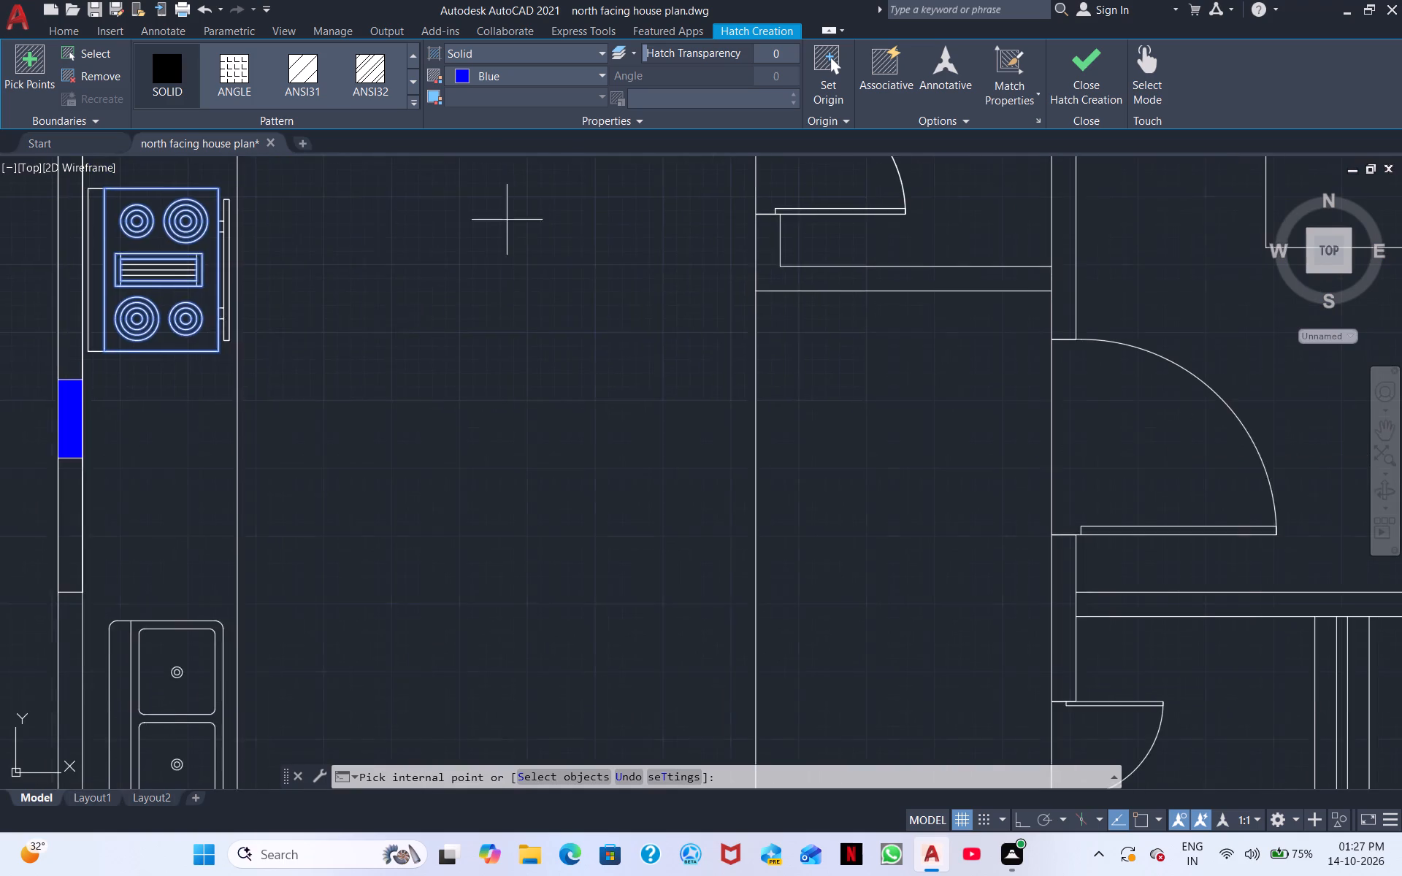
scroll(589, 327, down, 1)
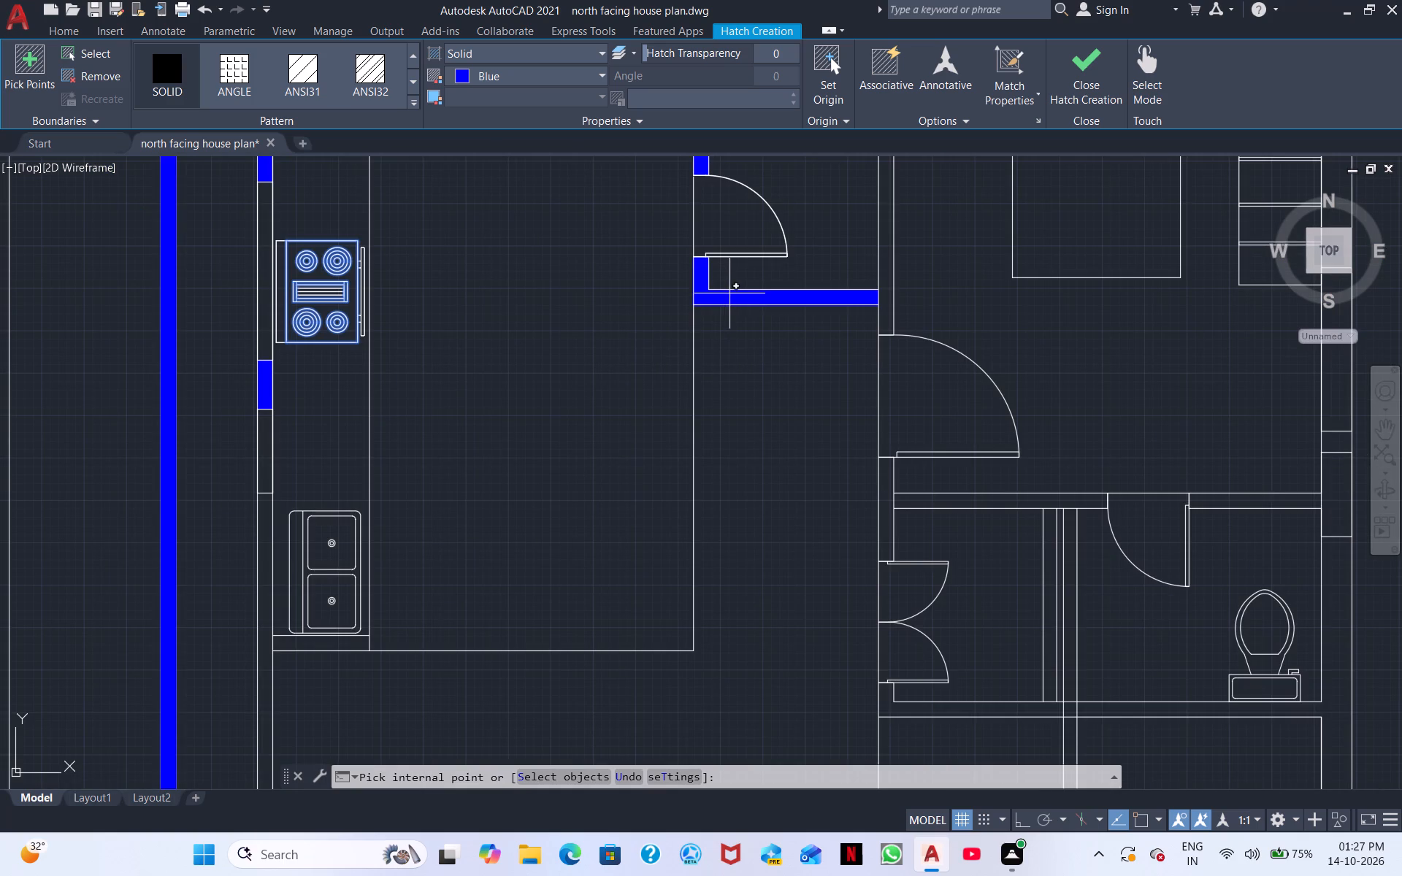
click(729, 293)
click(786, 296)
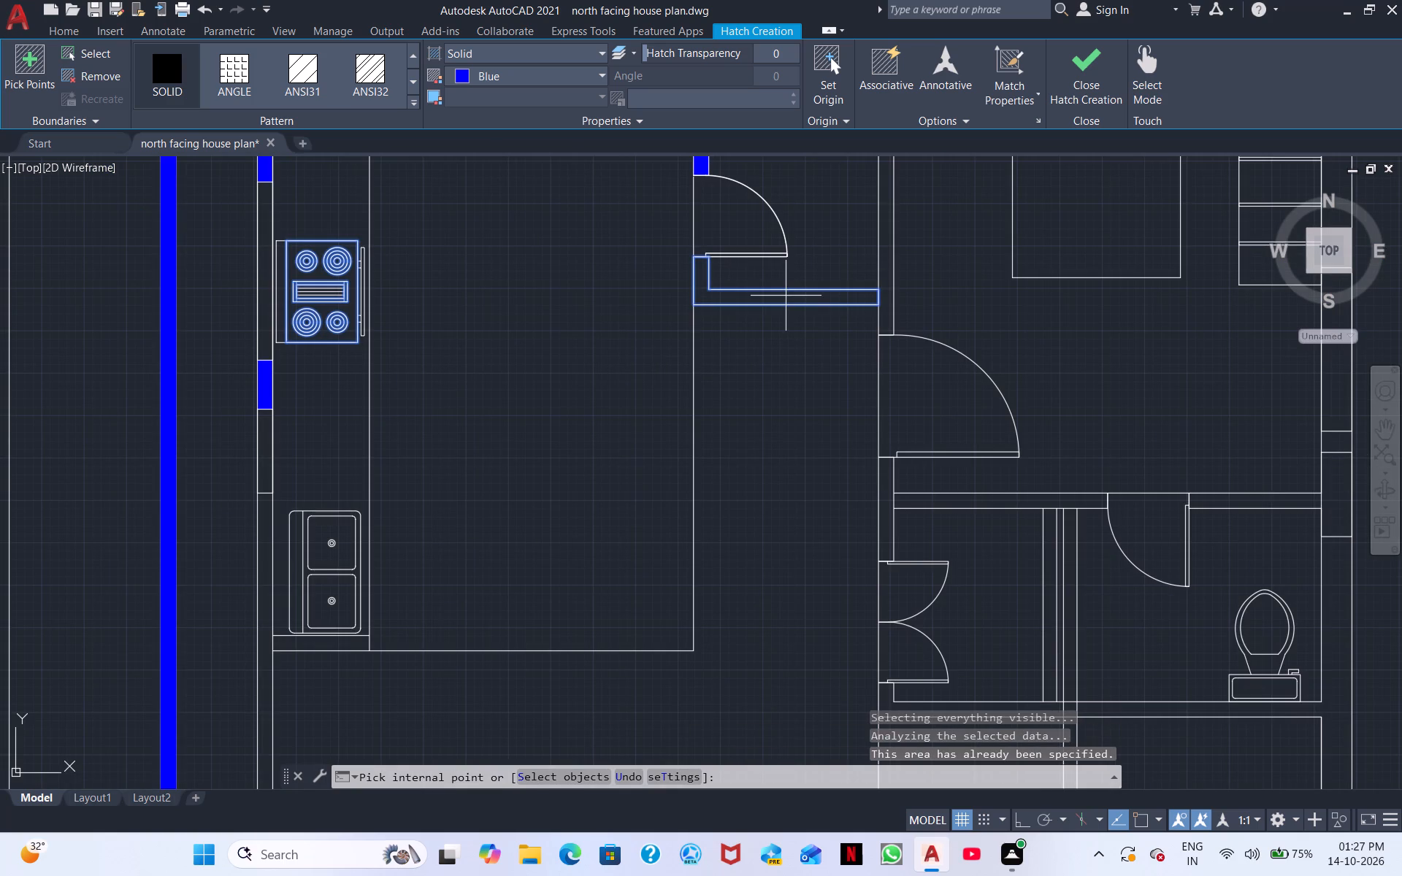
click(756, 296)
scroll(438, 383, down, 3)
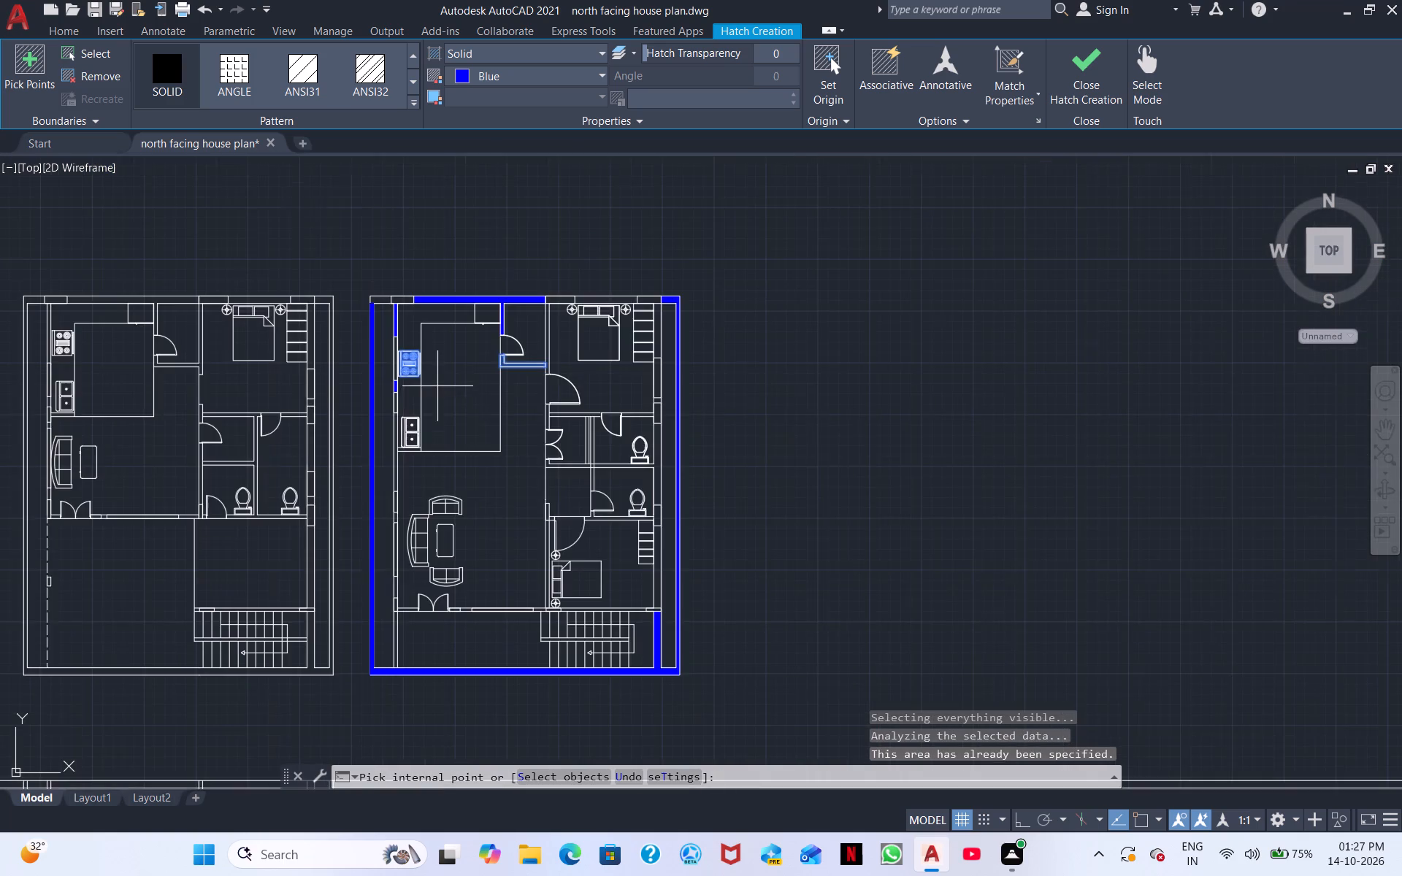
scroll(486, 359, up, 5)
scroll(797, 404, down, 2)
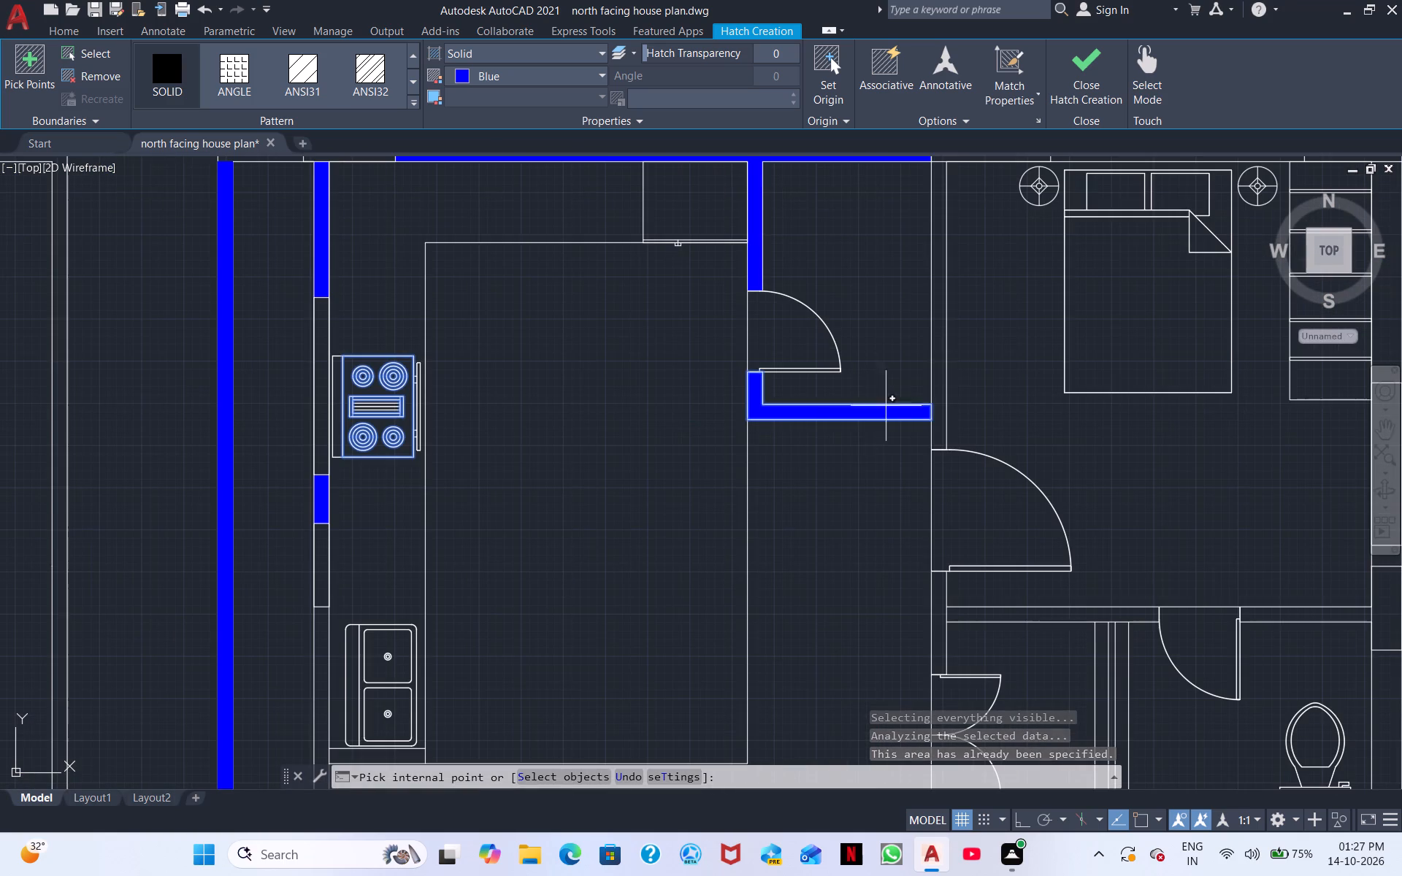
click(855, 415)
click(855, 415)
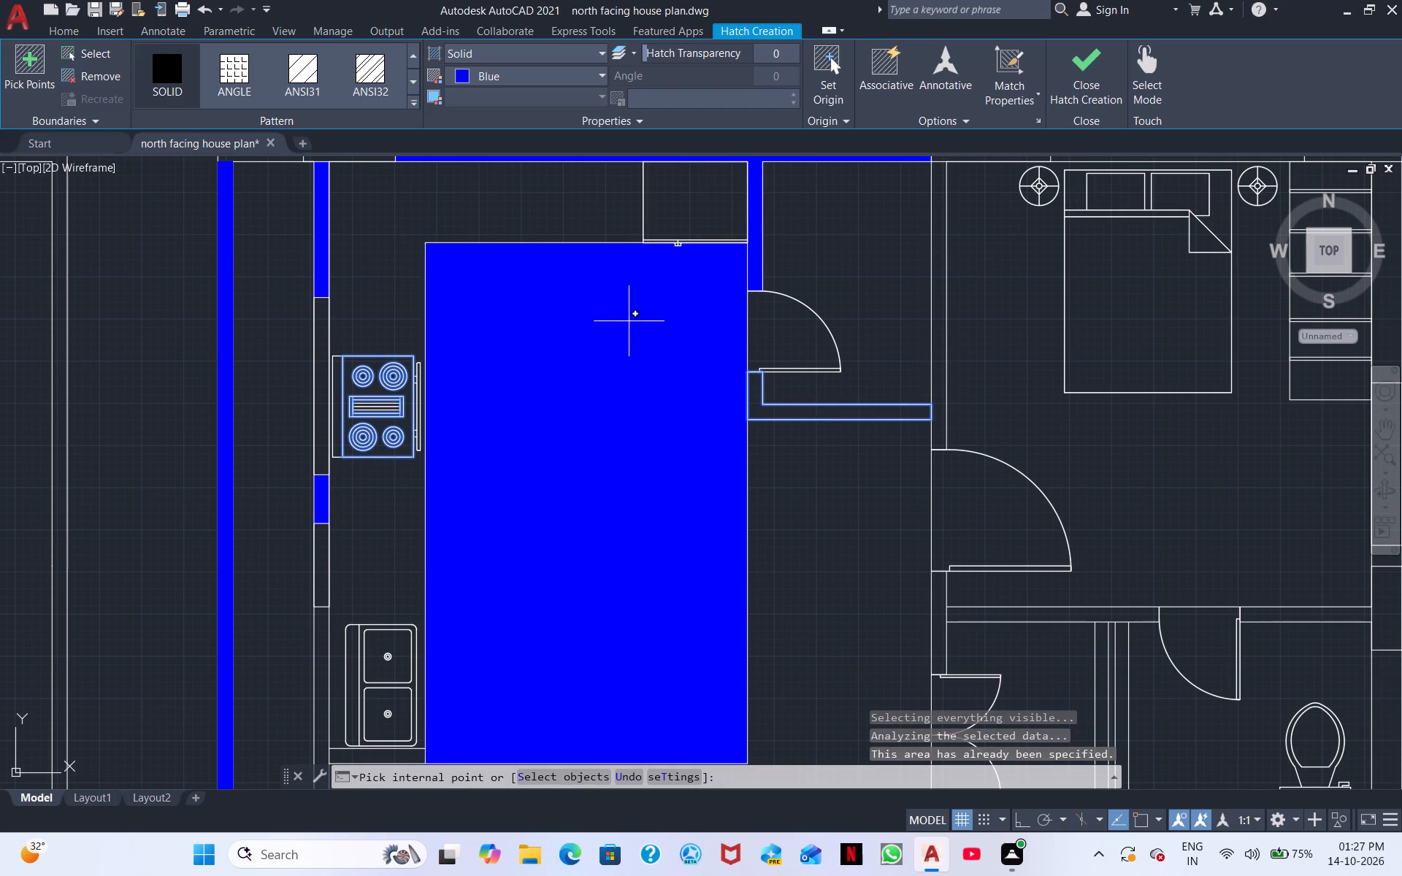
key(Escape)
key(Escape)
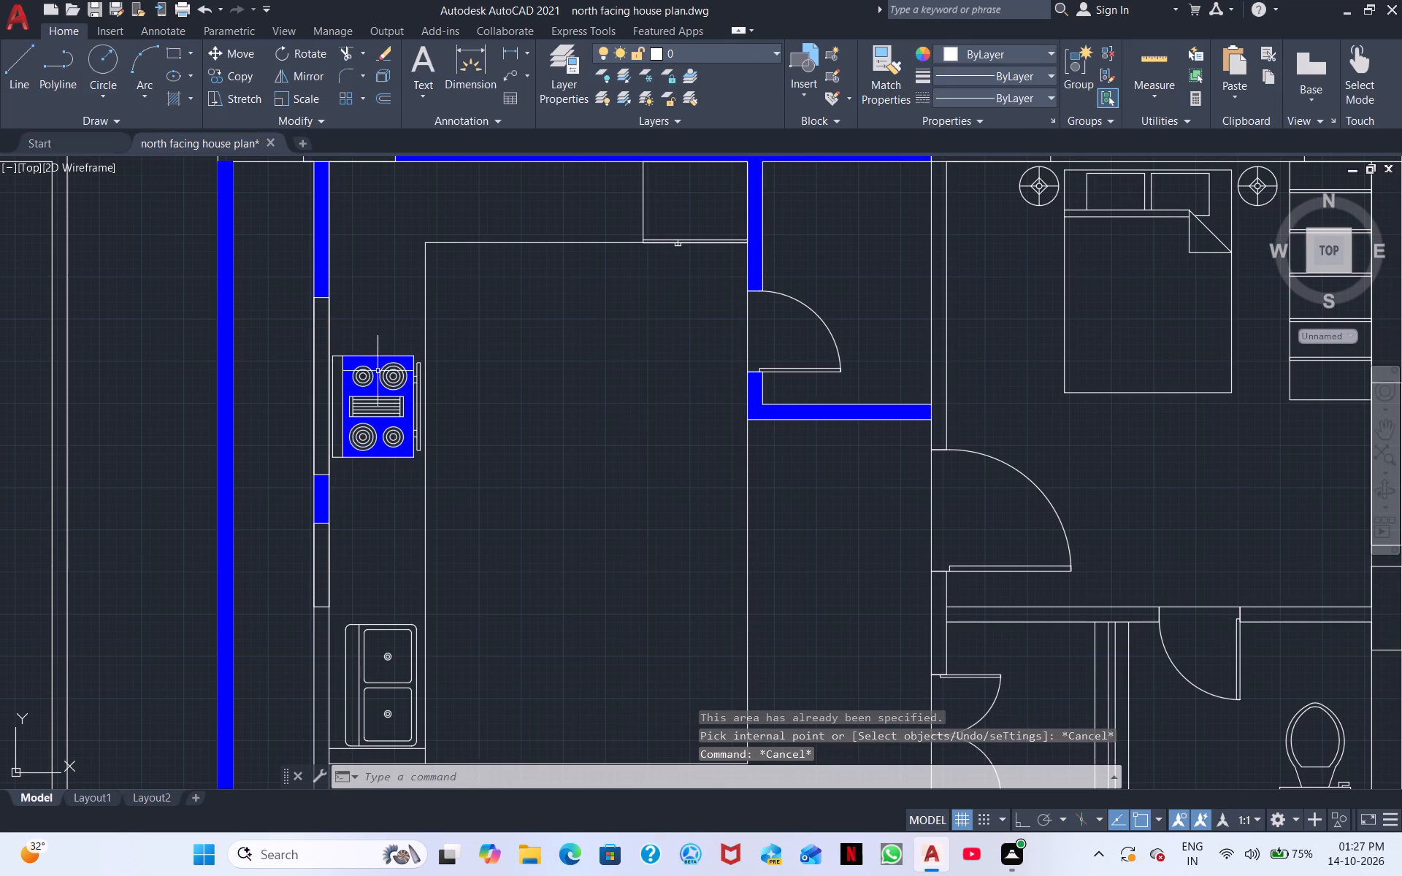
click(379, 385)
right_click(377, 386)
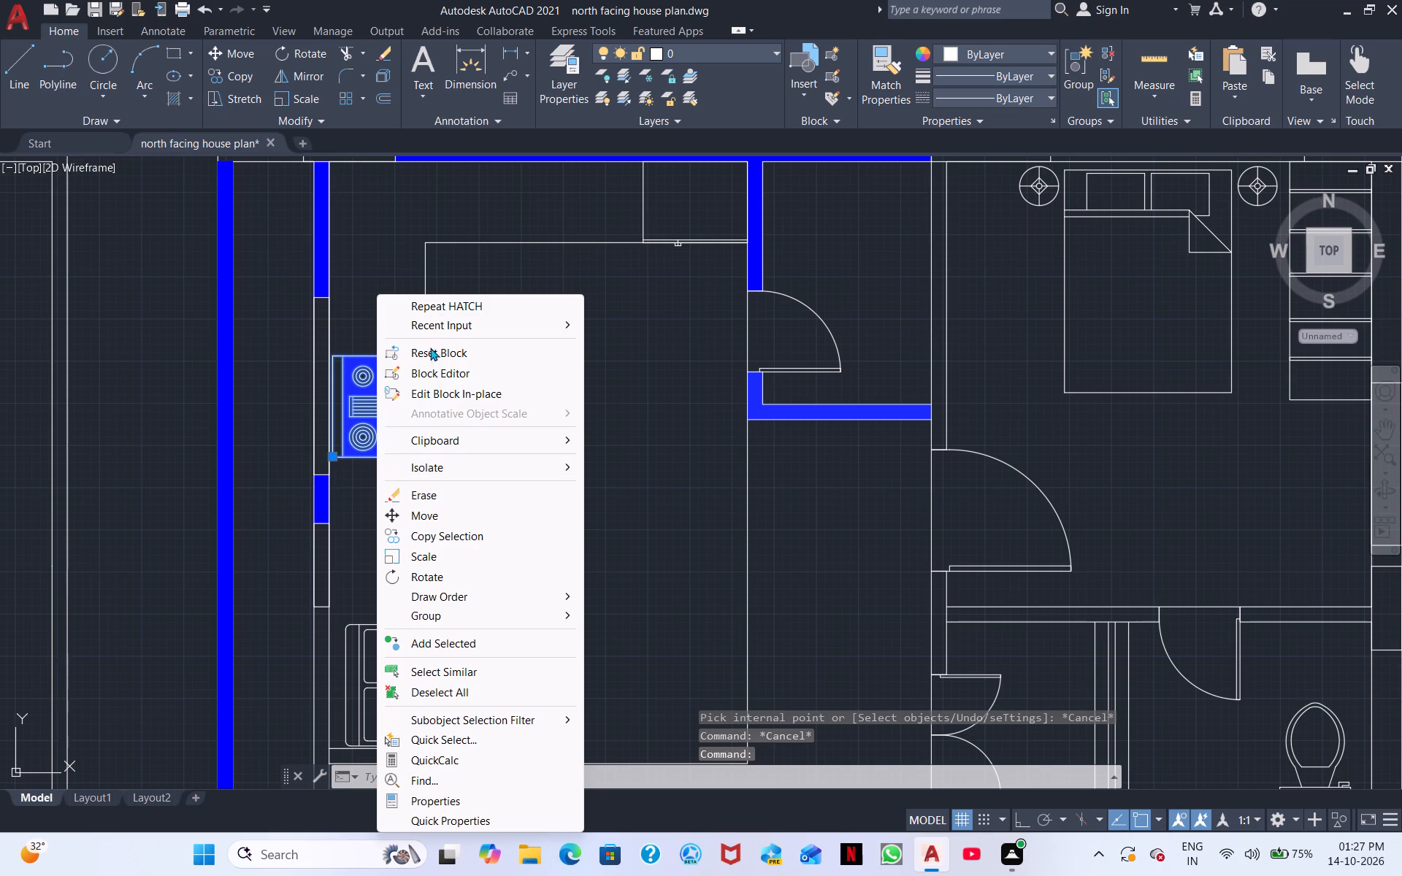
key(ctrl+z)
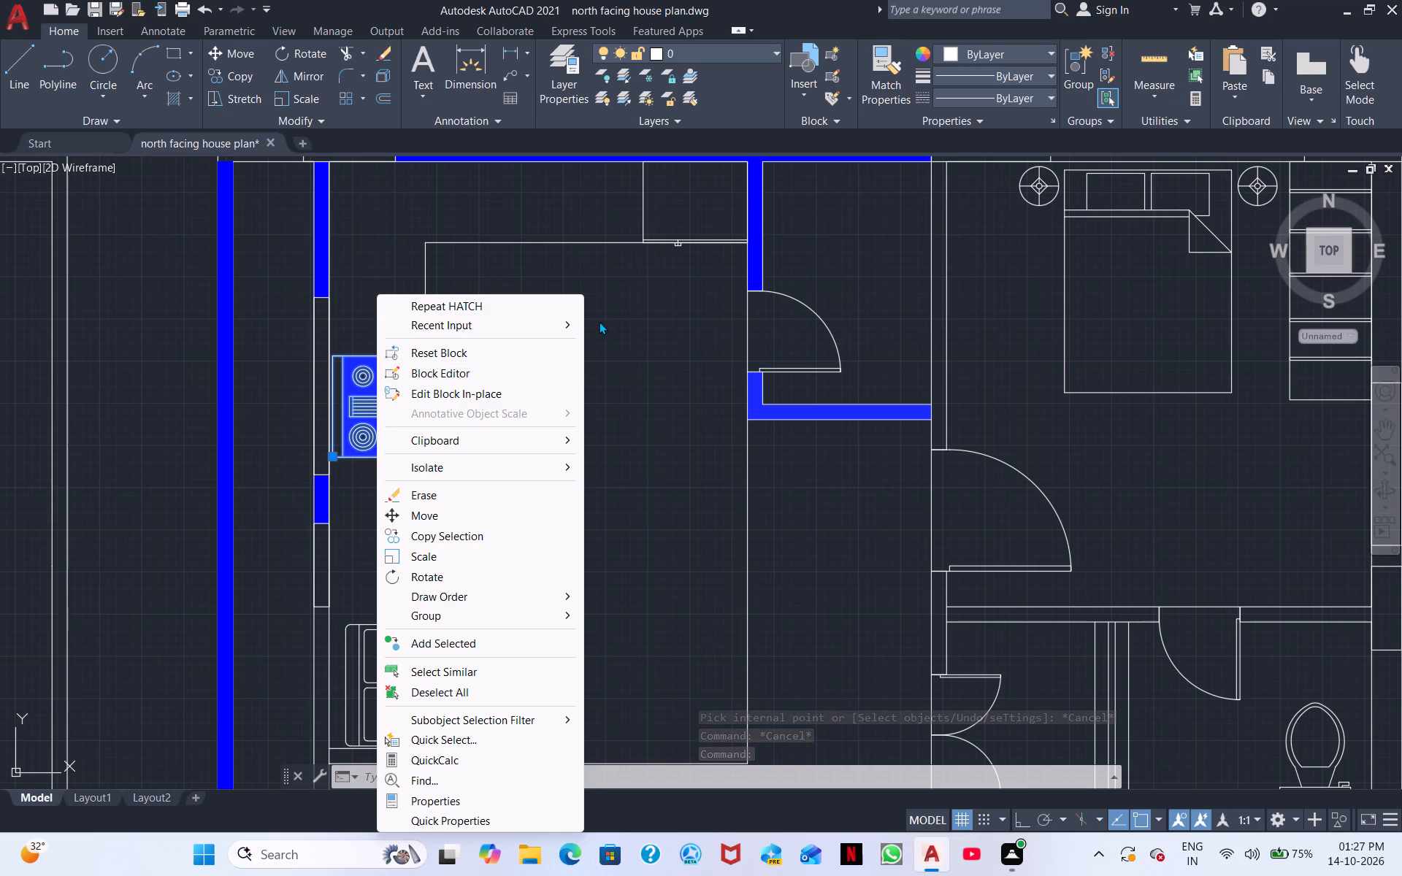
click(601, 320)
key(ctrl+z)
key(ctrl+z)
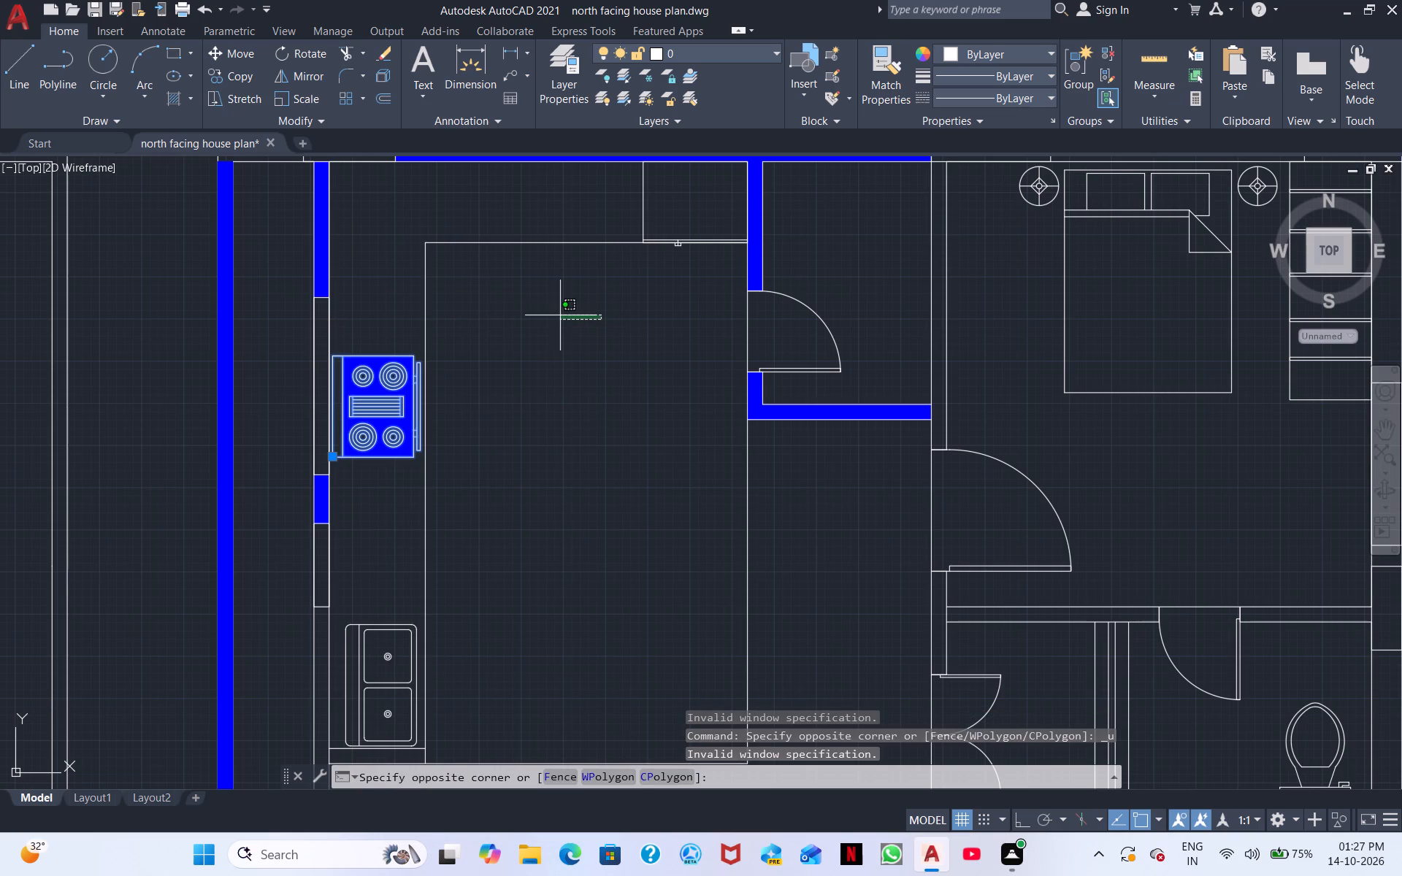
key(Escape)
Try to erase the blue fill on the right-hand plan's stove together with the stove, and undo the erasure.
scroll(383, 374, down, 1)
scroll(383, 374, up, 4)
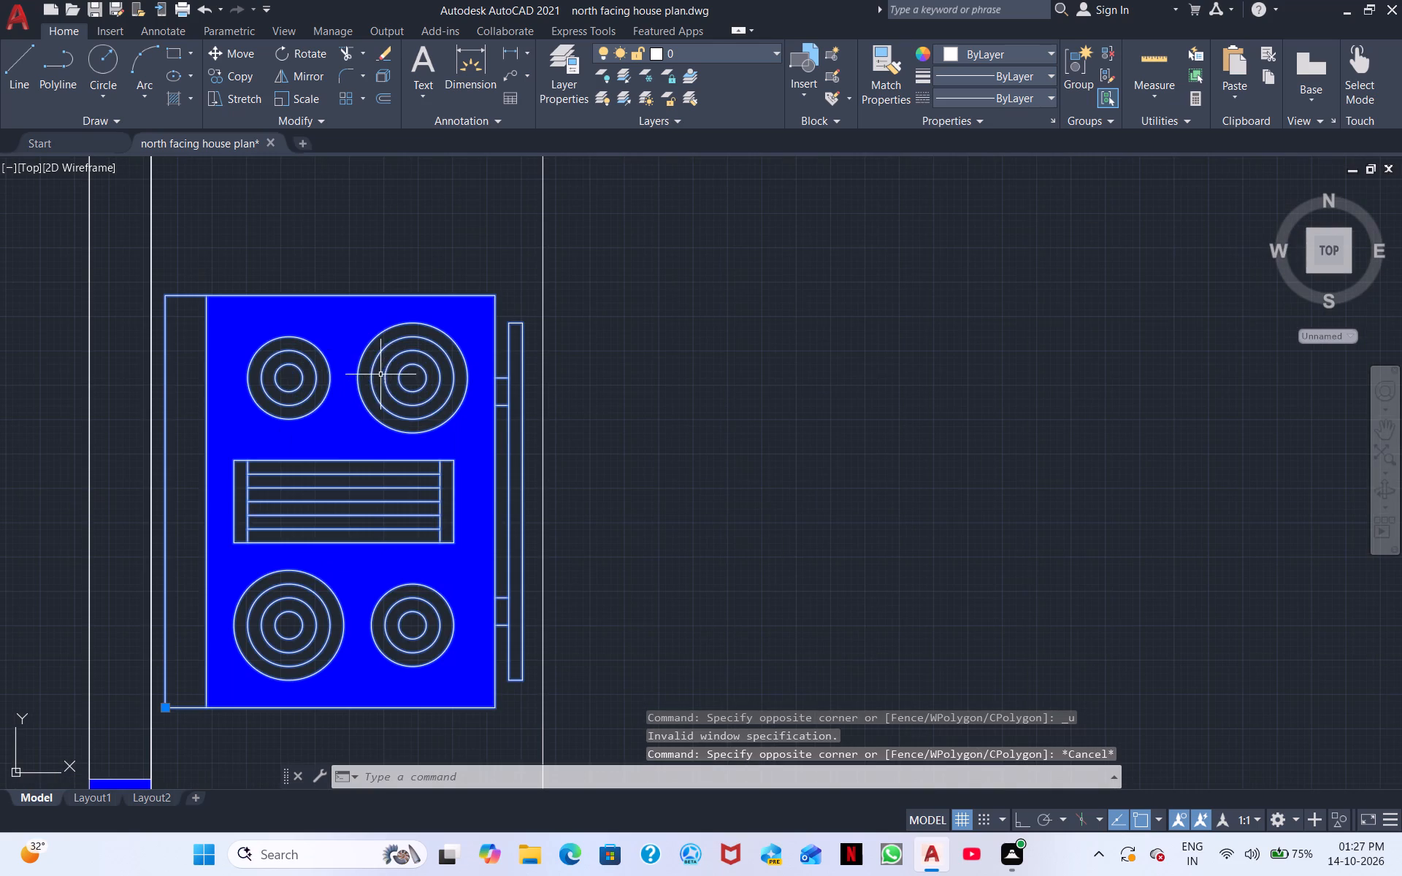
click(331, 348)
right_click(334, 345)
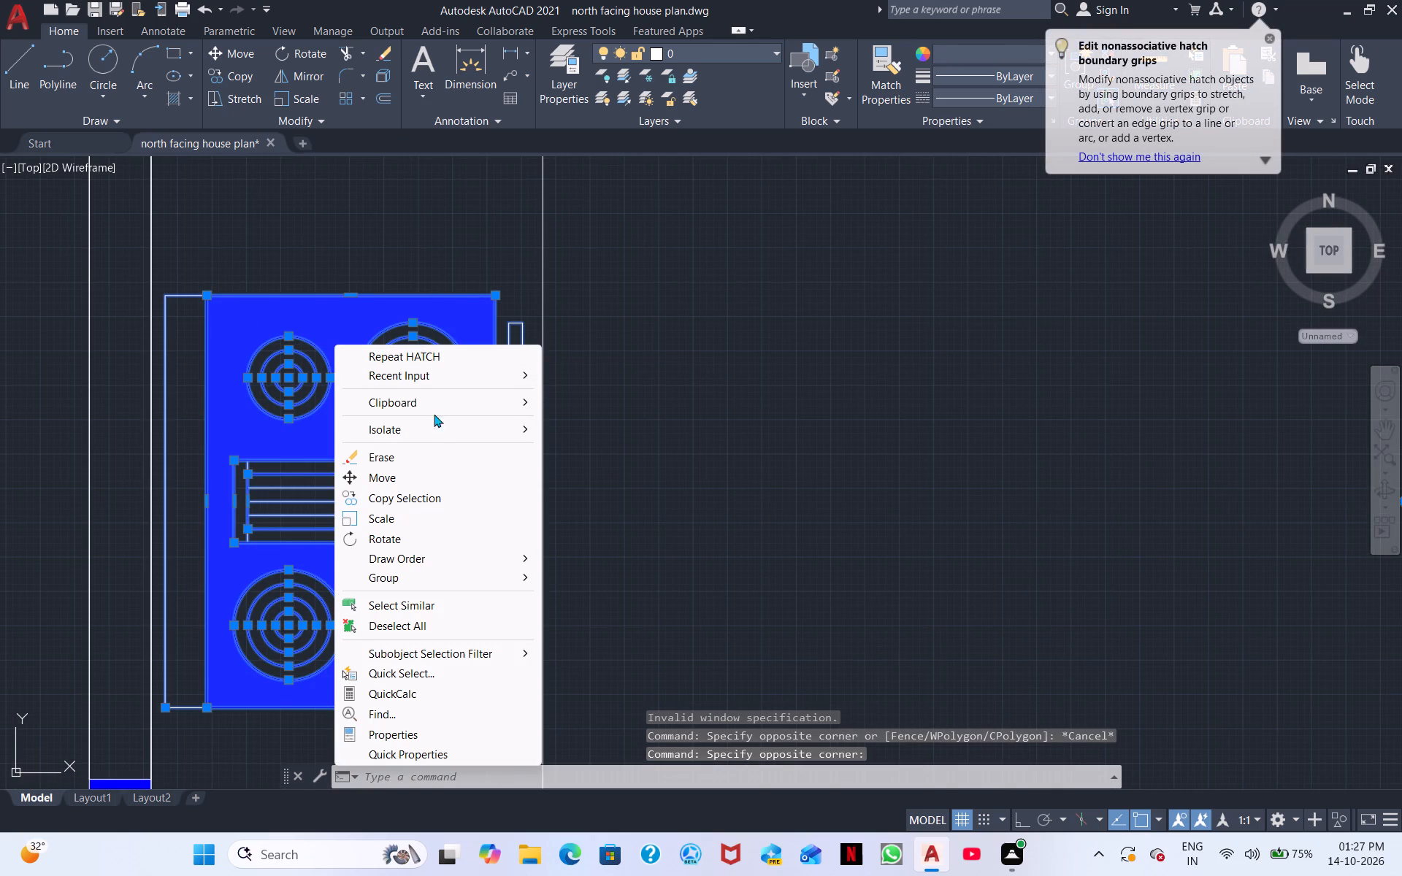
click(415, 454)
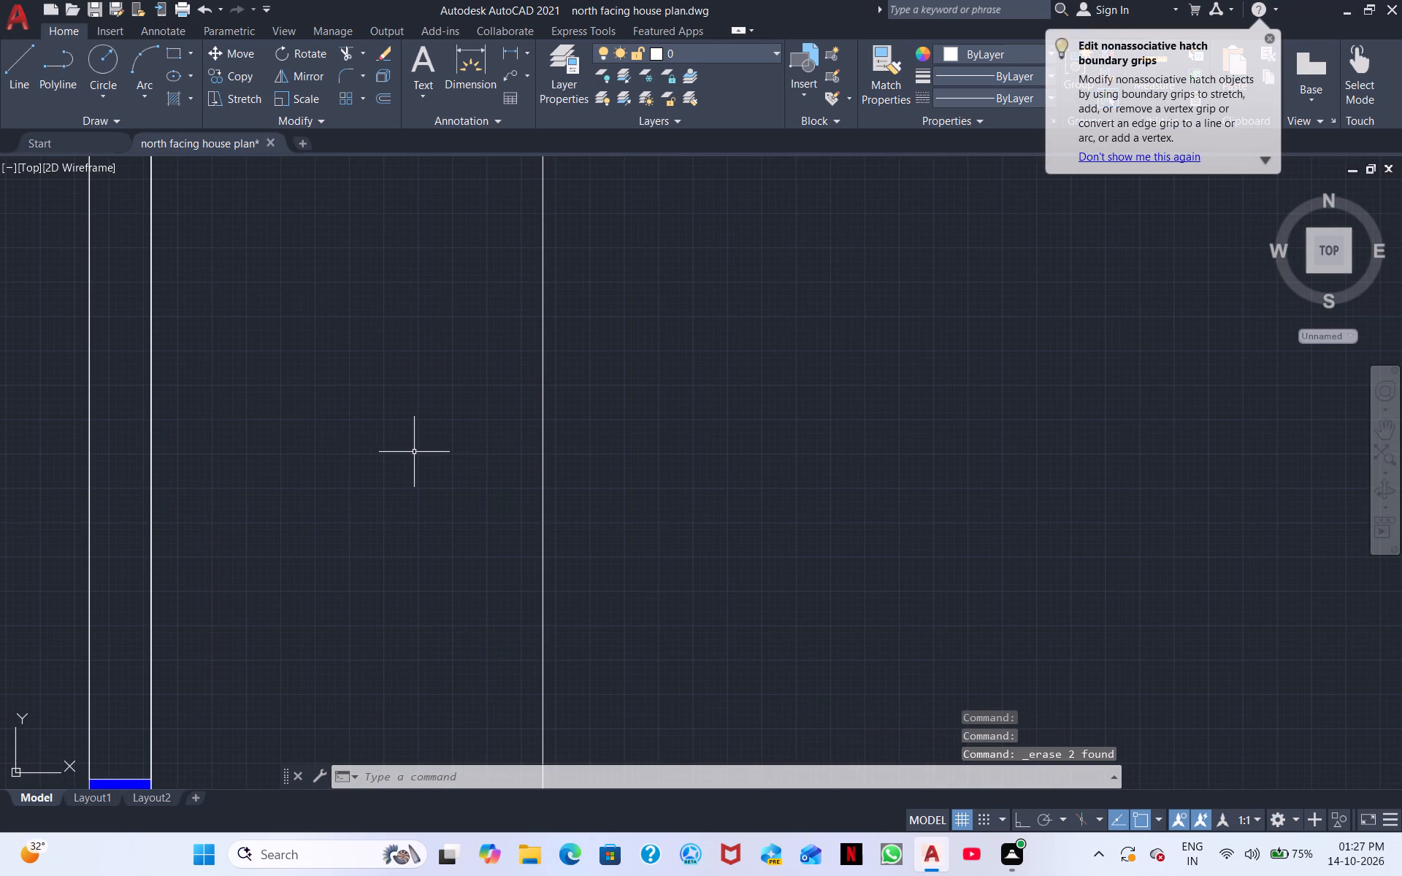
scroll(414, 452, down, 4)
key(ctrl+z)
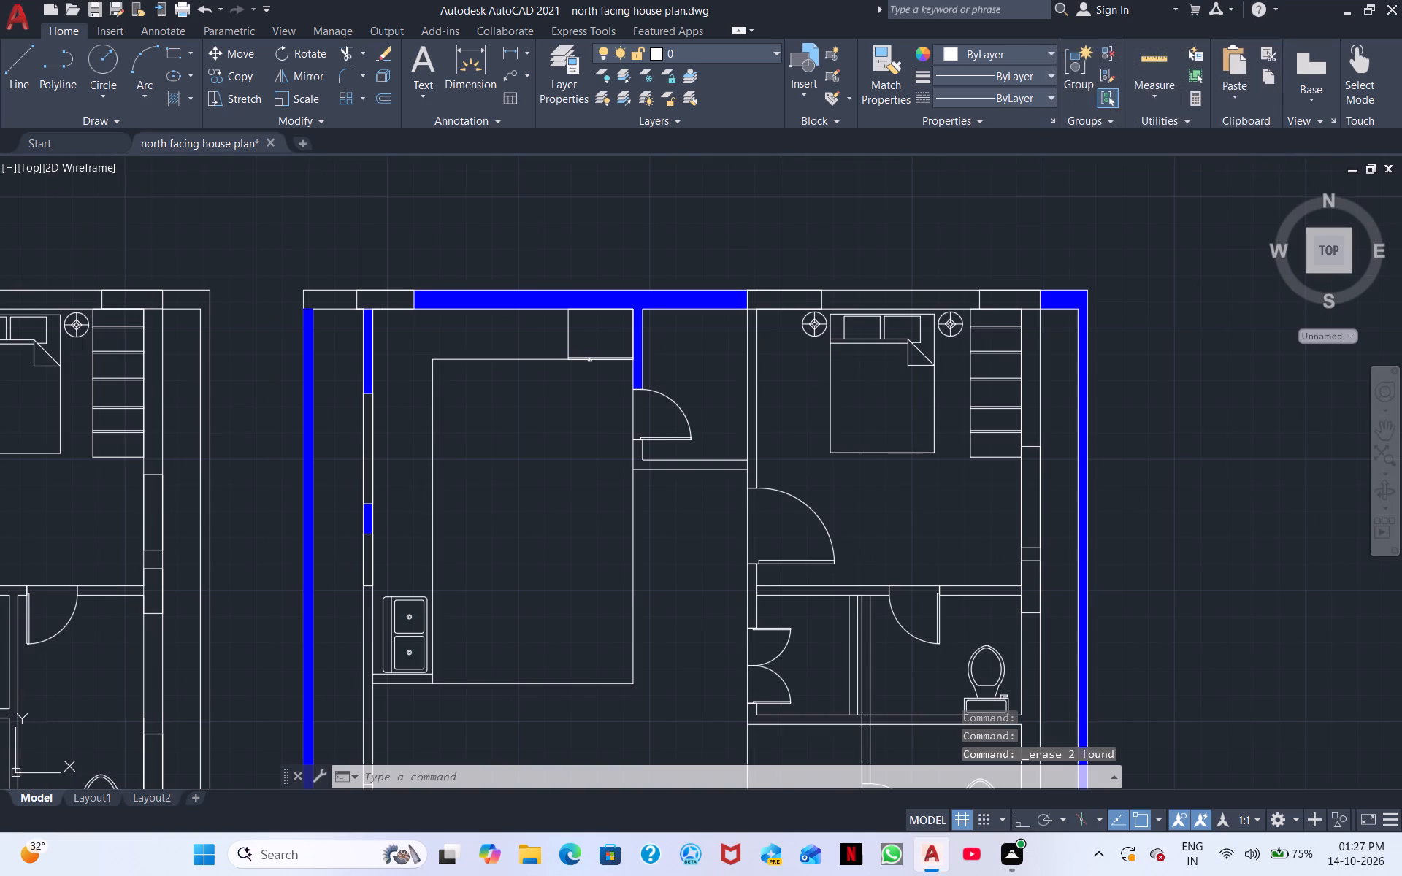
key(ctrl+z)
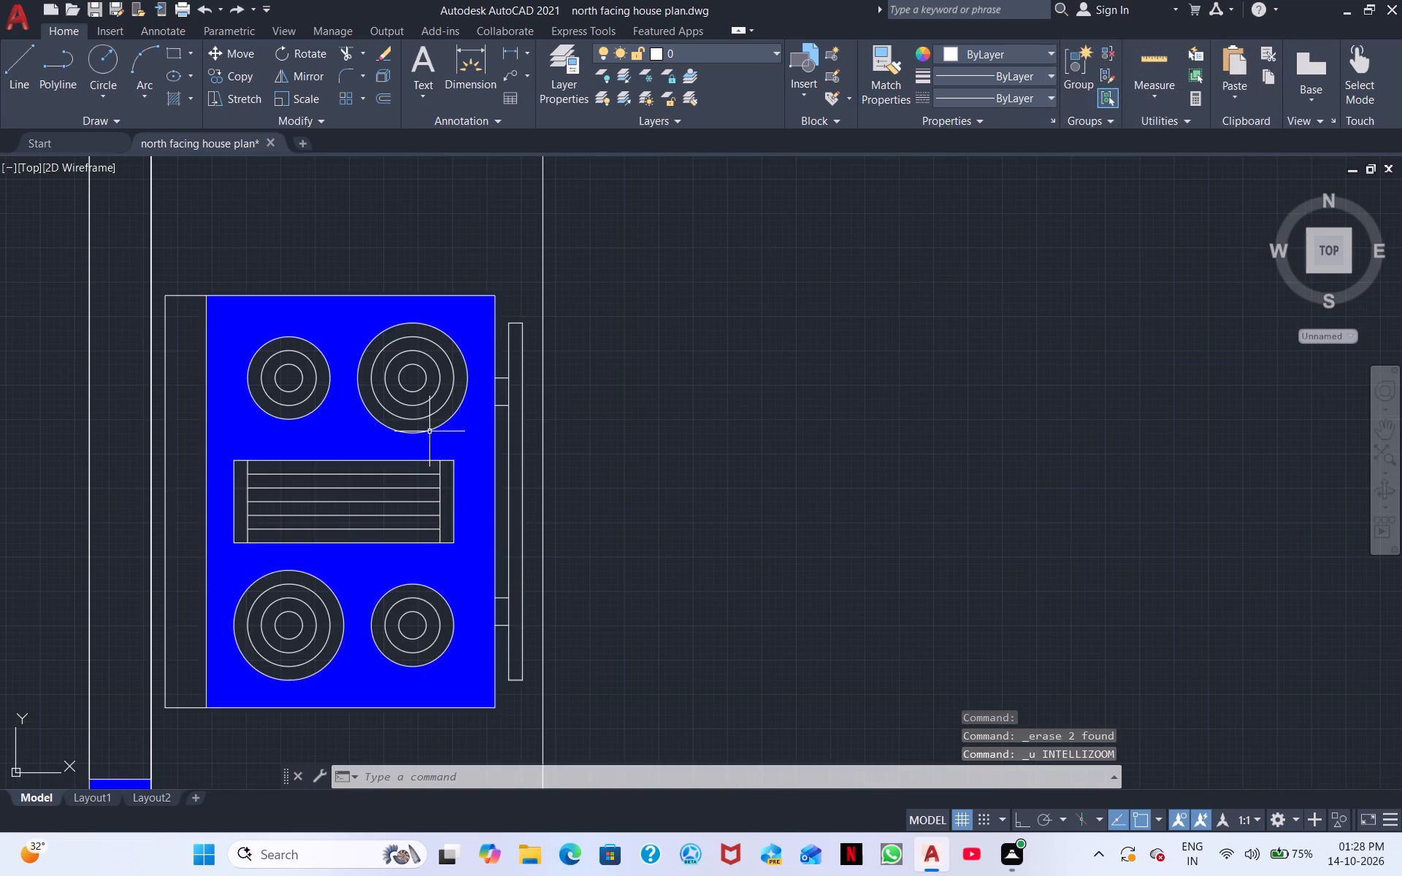
Erase only the solid blue hatch that covers the stove and the L-shaped wall in the right-hand plan.
click(463, 569)
scroll(459, 561, down, 2)
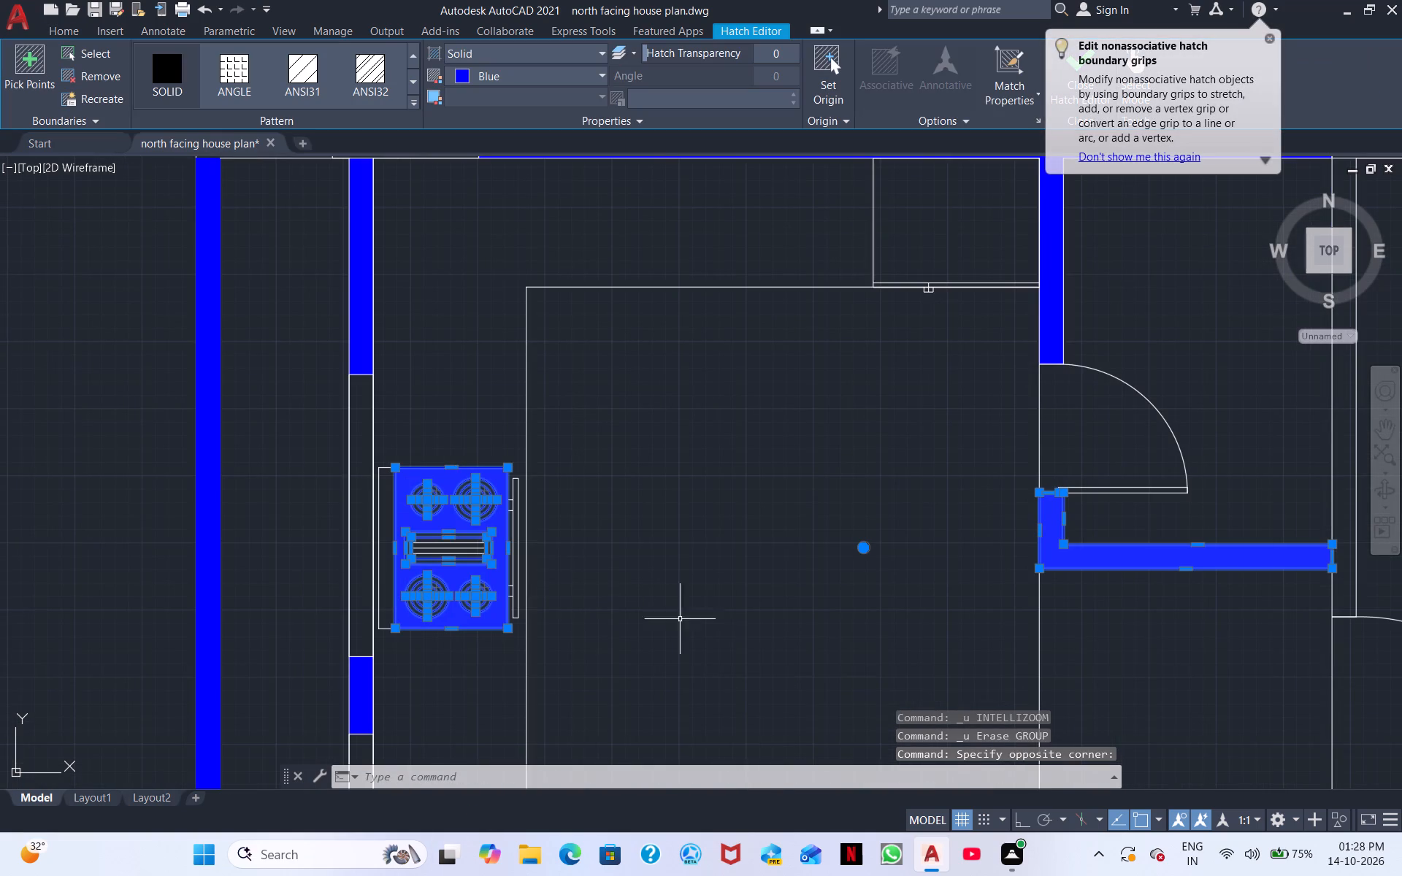
scroll(862, 622, down, 2)
right_click(847, 614)
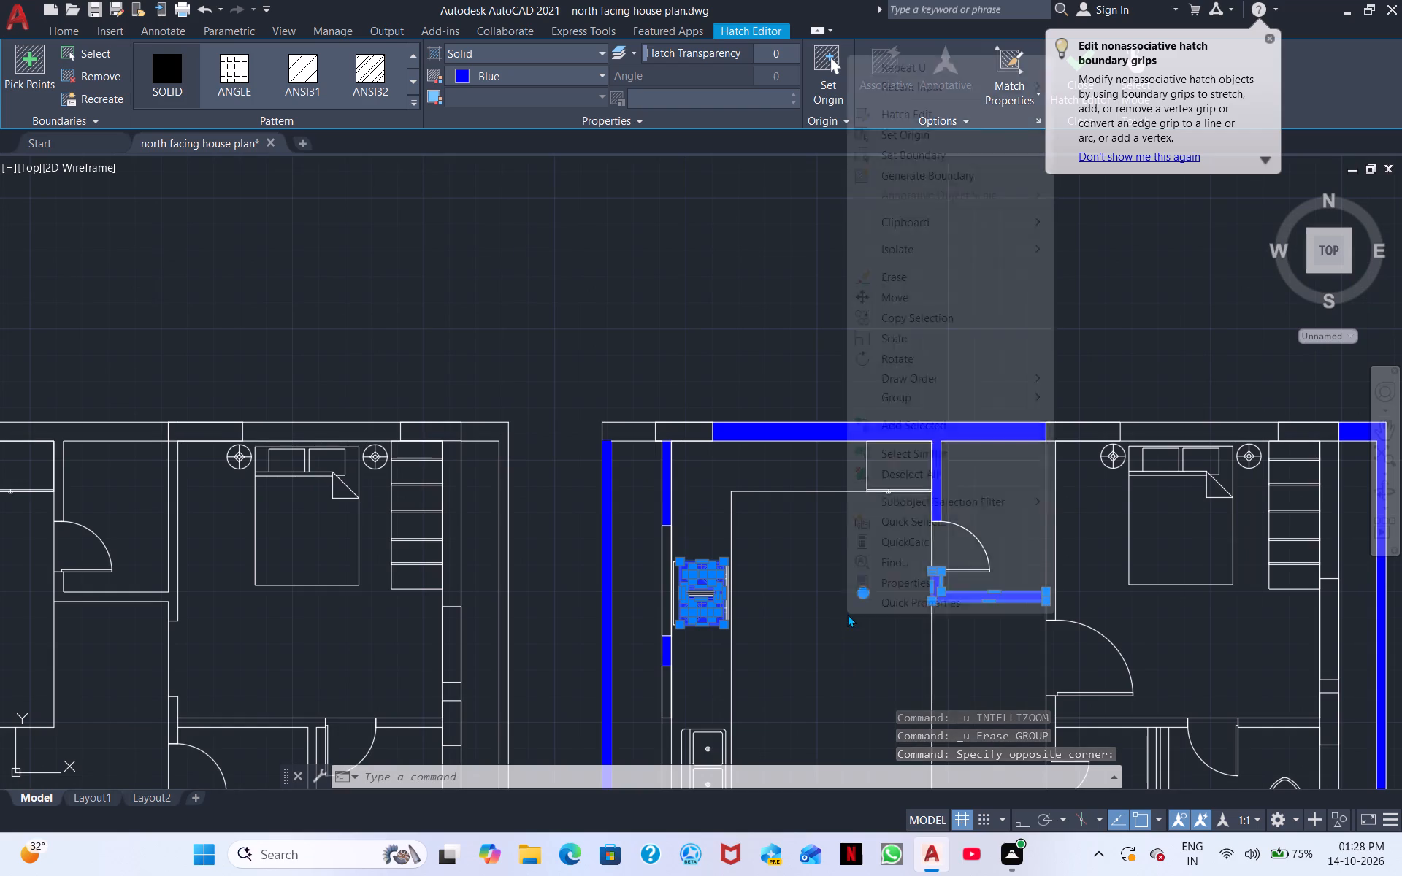
click(895, 280)
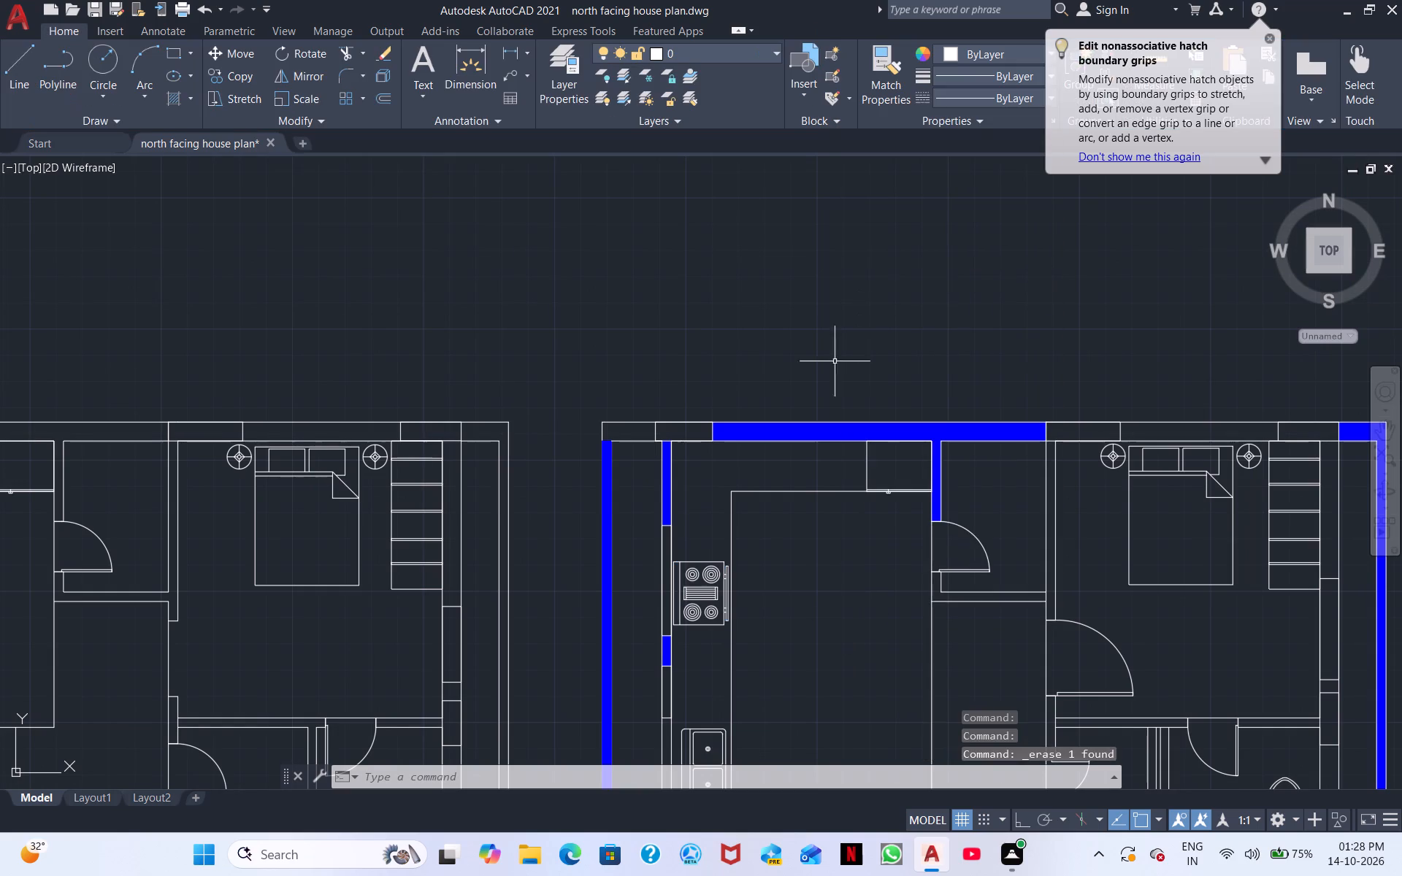
Hatch the L-shaped wall, the upper bedroom's inner side wall above its door and the top wall behind its bed solid blue.
scroll(824, 514, up, 1)
middle_drag(868, 516, 243, 283)
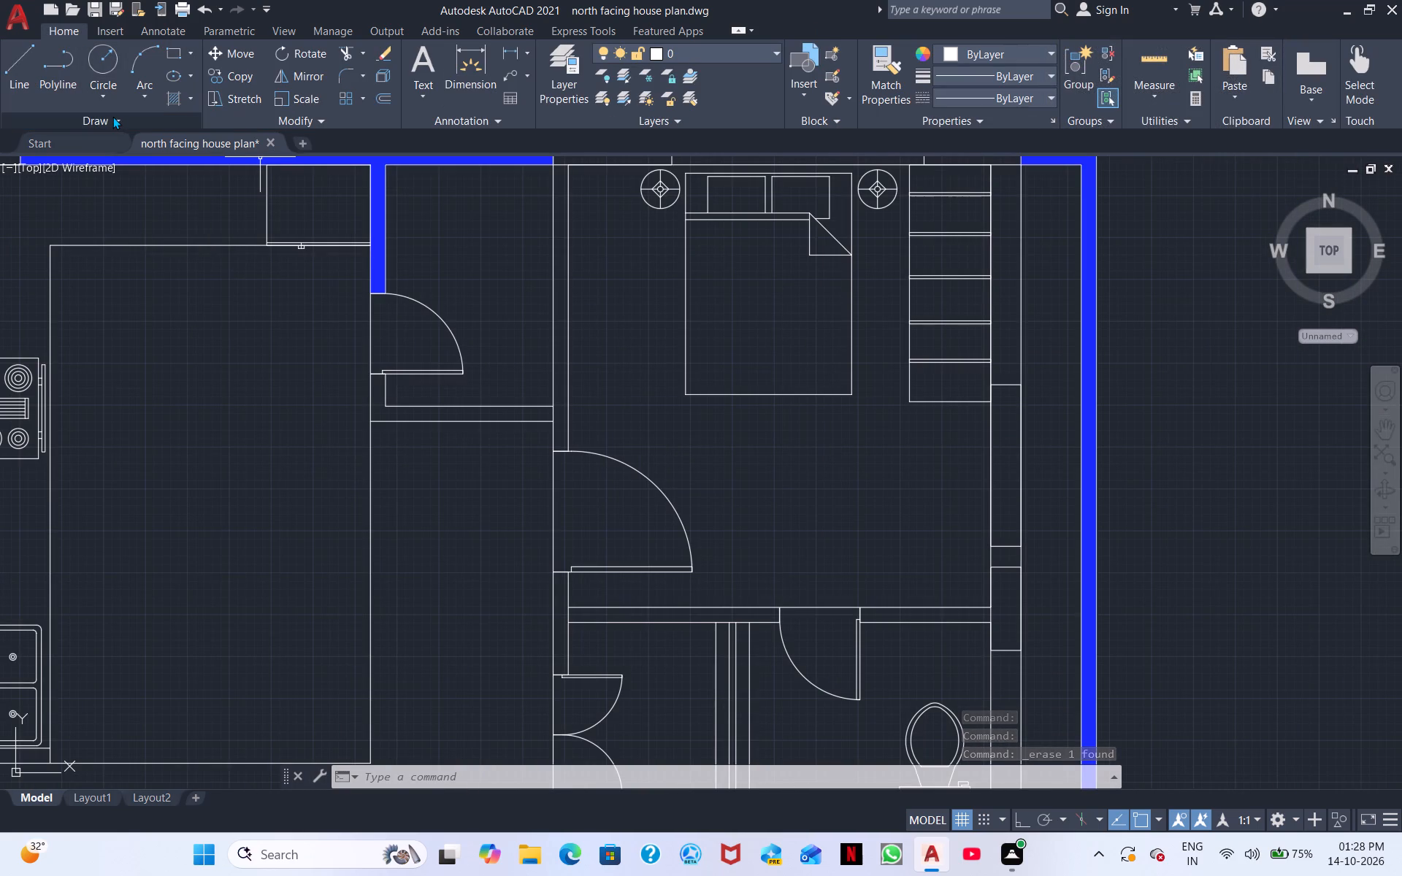
click(166, 93)
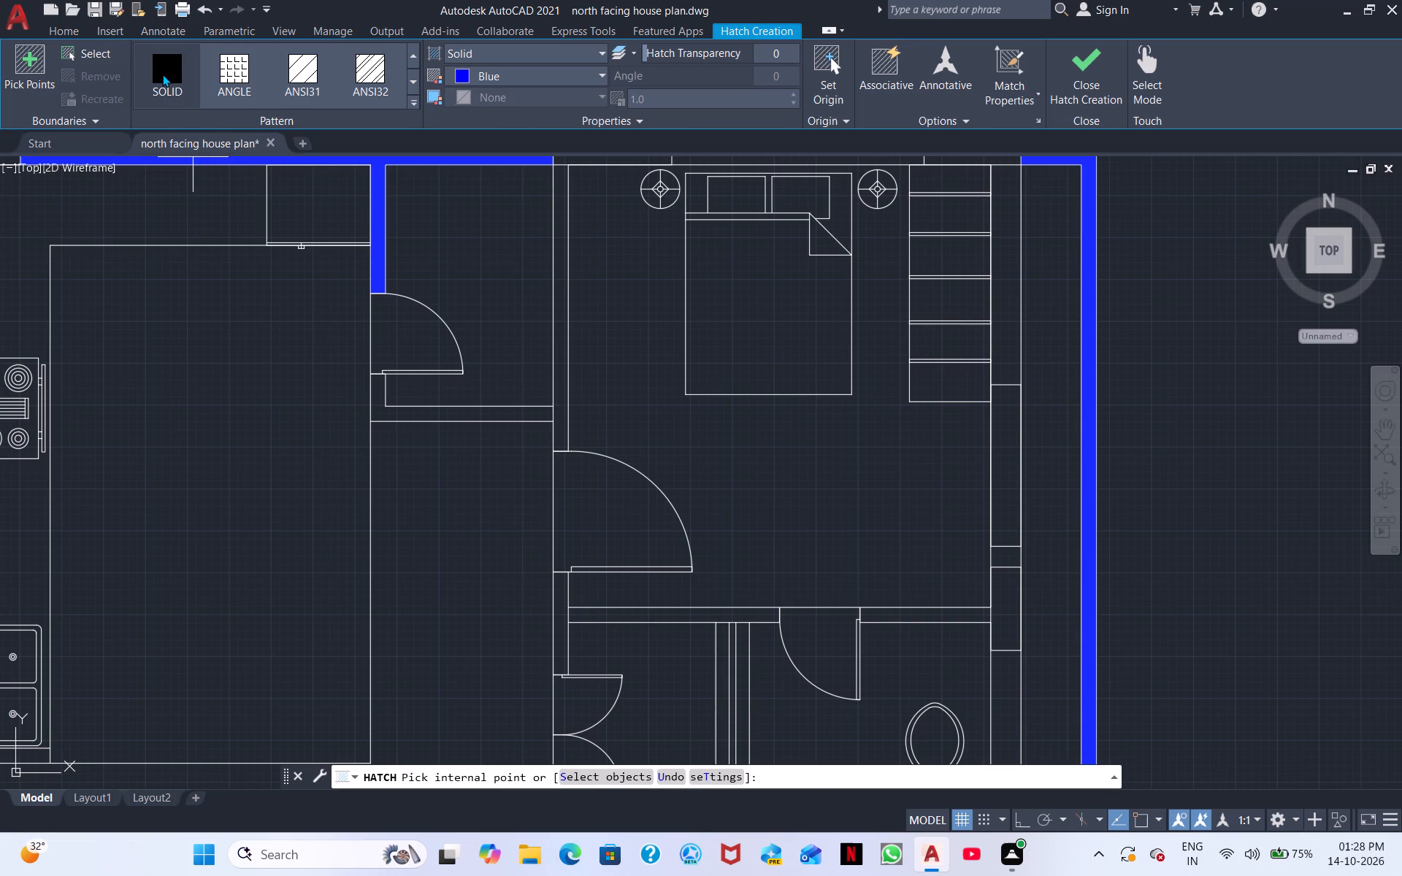
click(162, 74)
click(520, 407)
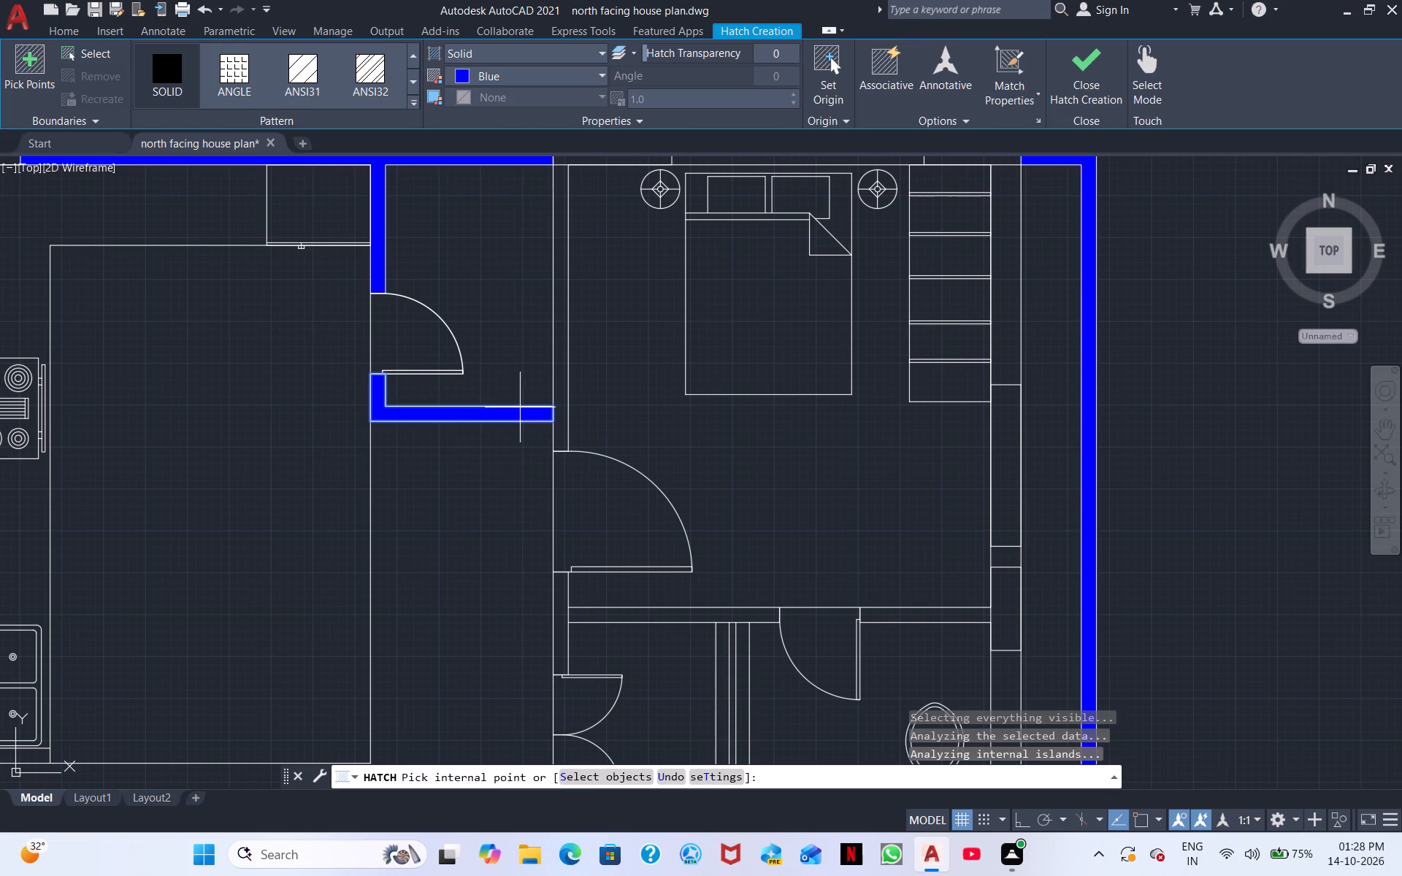
click(562, 334)
middle_drag(621, 325, 479, 425)
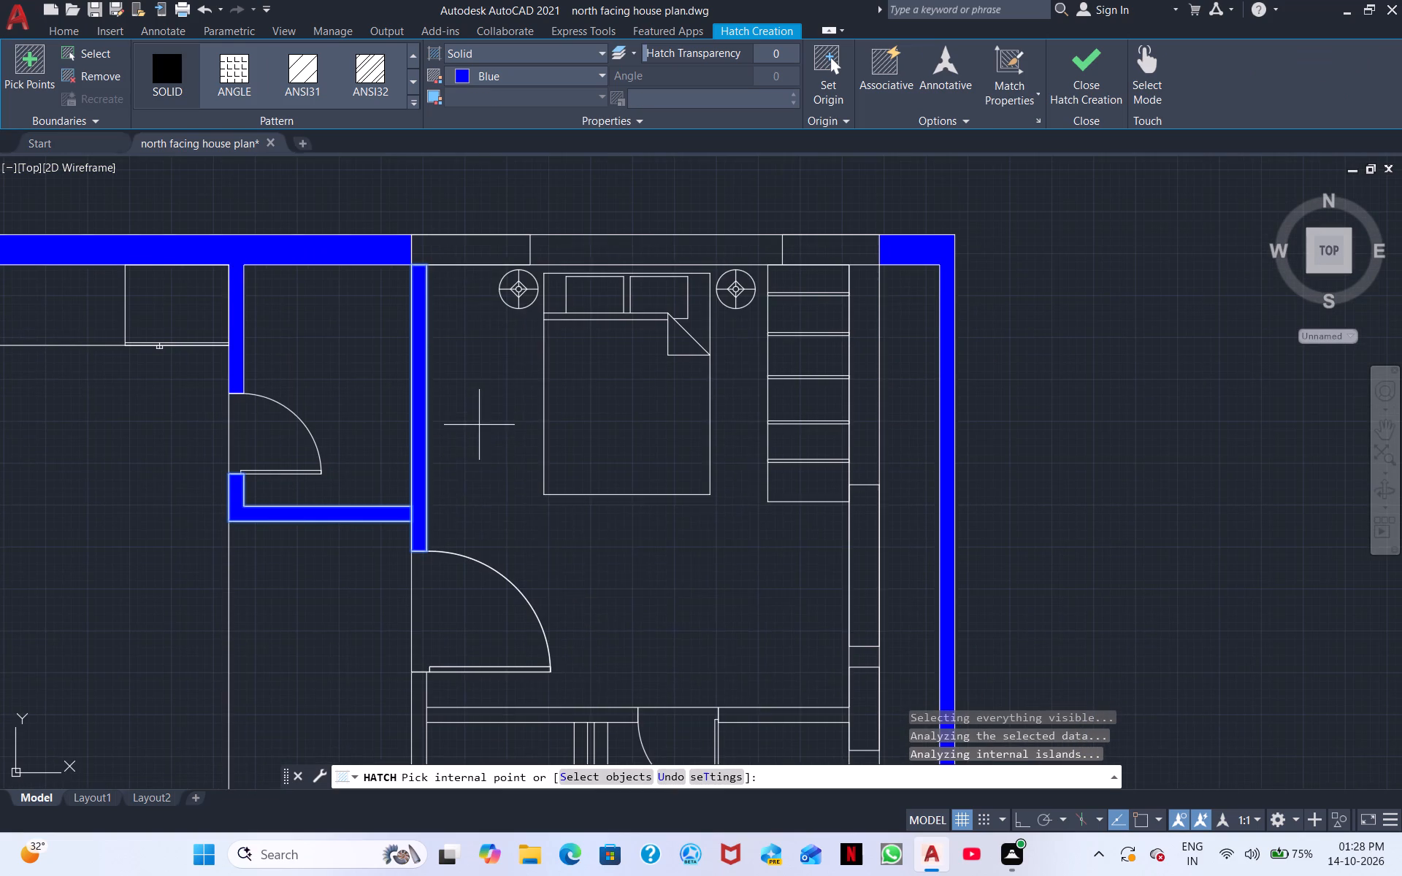
click(637, 251)
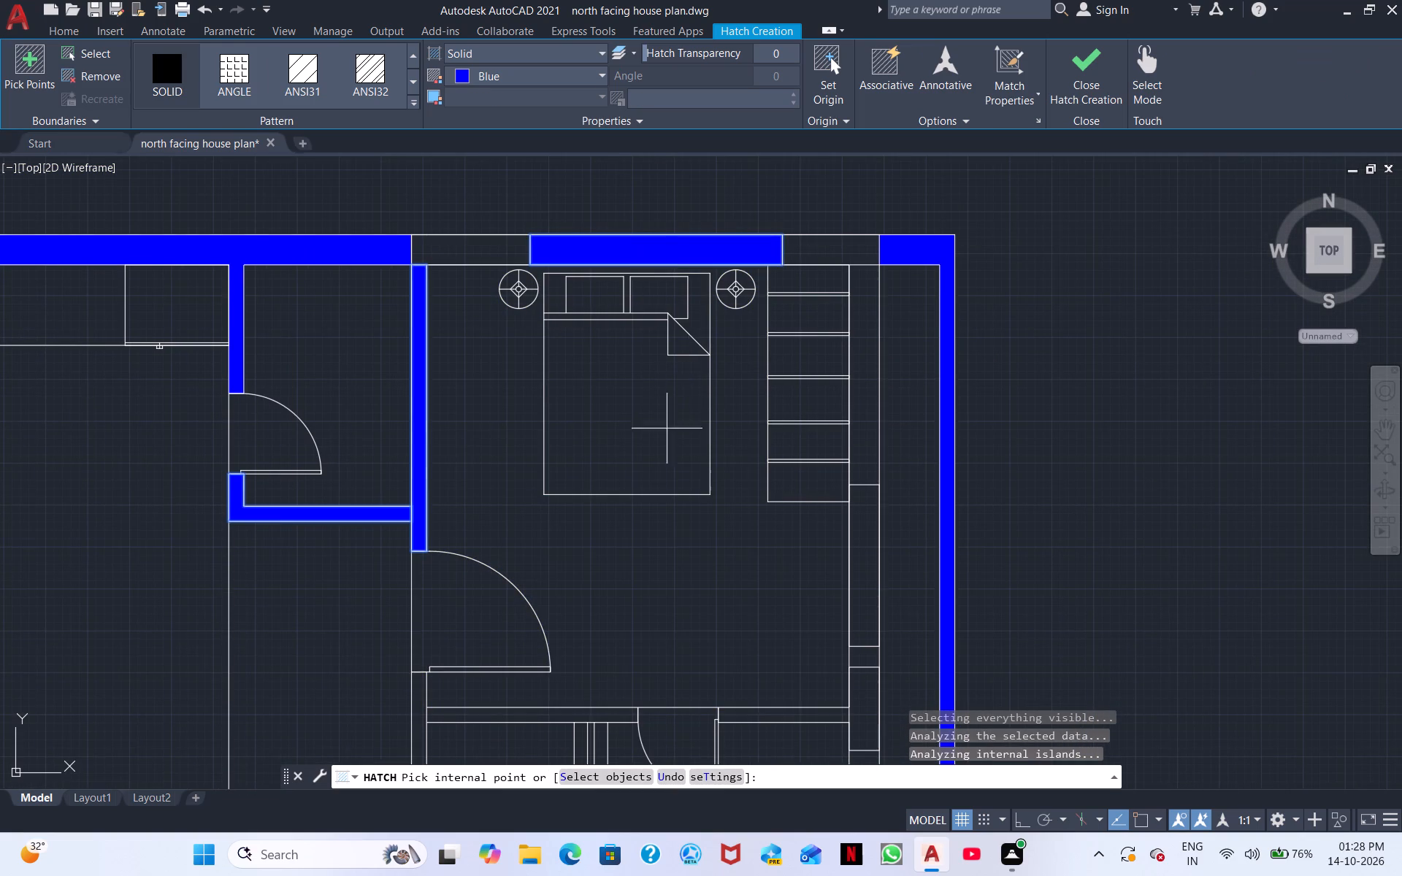
Hatch the lower bedroom's outer side wall, its bottom wall and the short bottom wall segment towards the living room solid blue.
scroll(635, 466, down, 1)
middle_drag(629, 515, 608, 118)
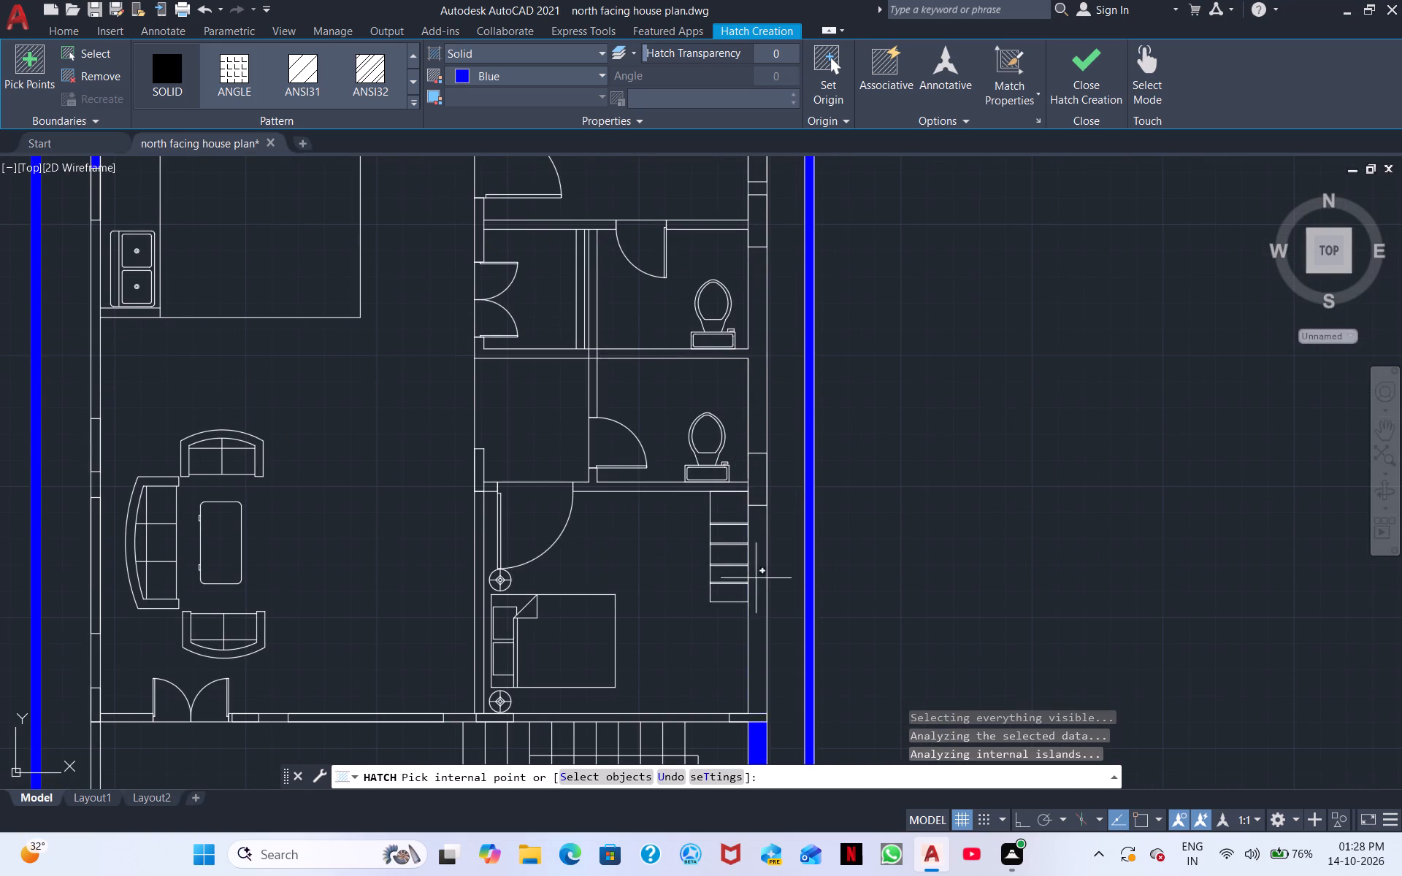
click(759, 583)
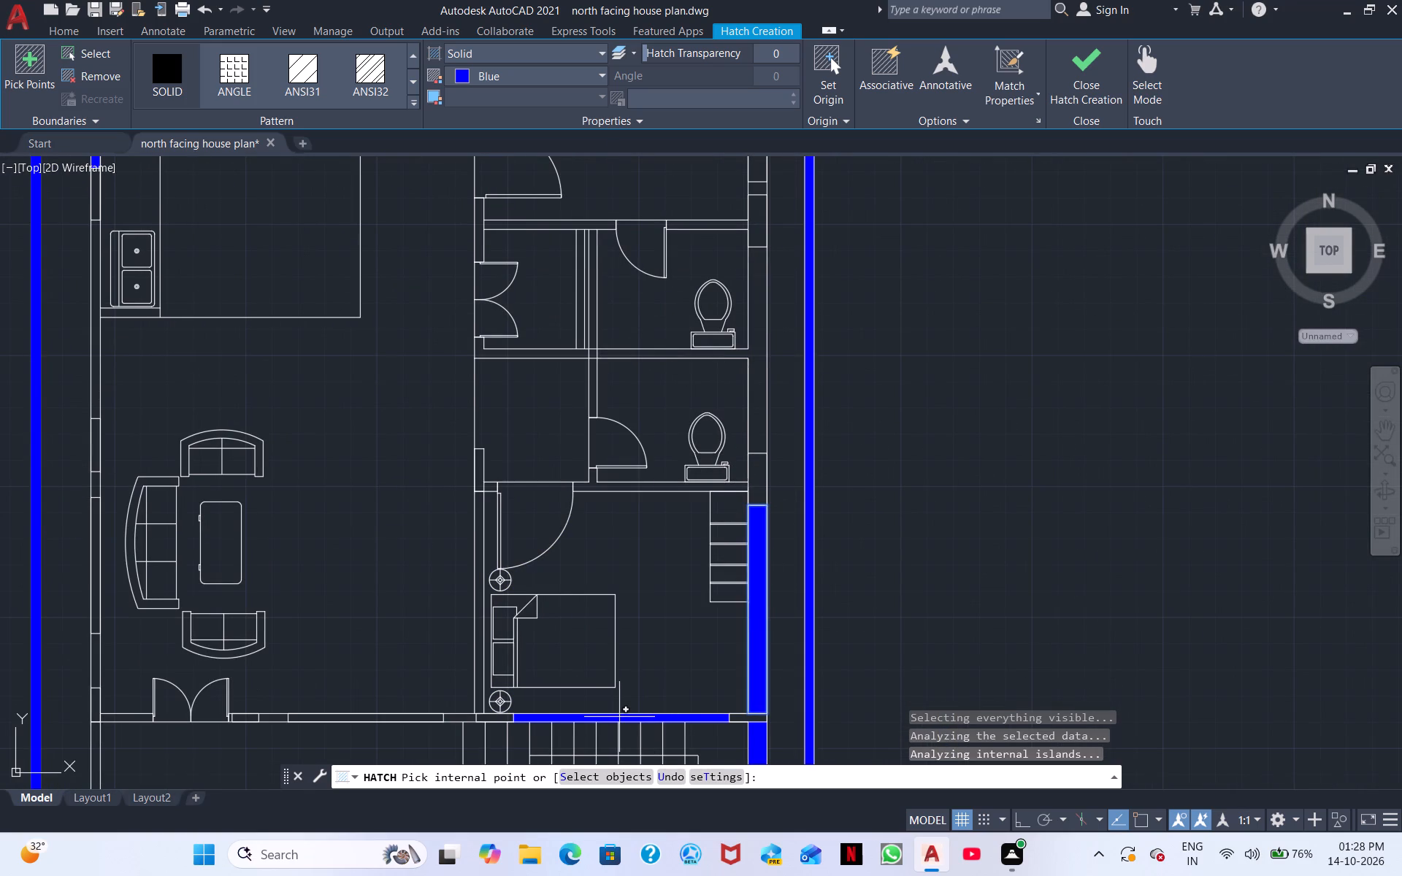
click(619, 717)
click(460, 718)
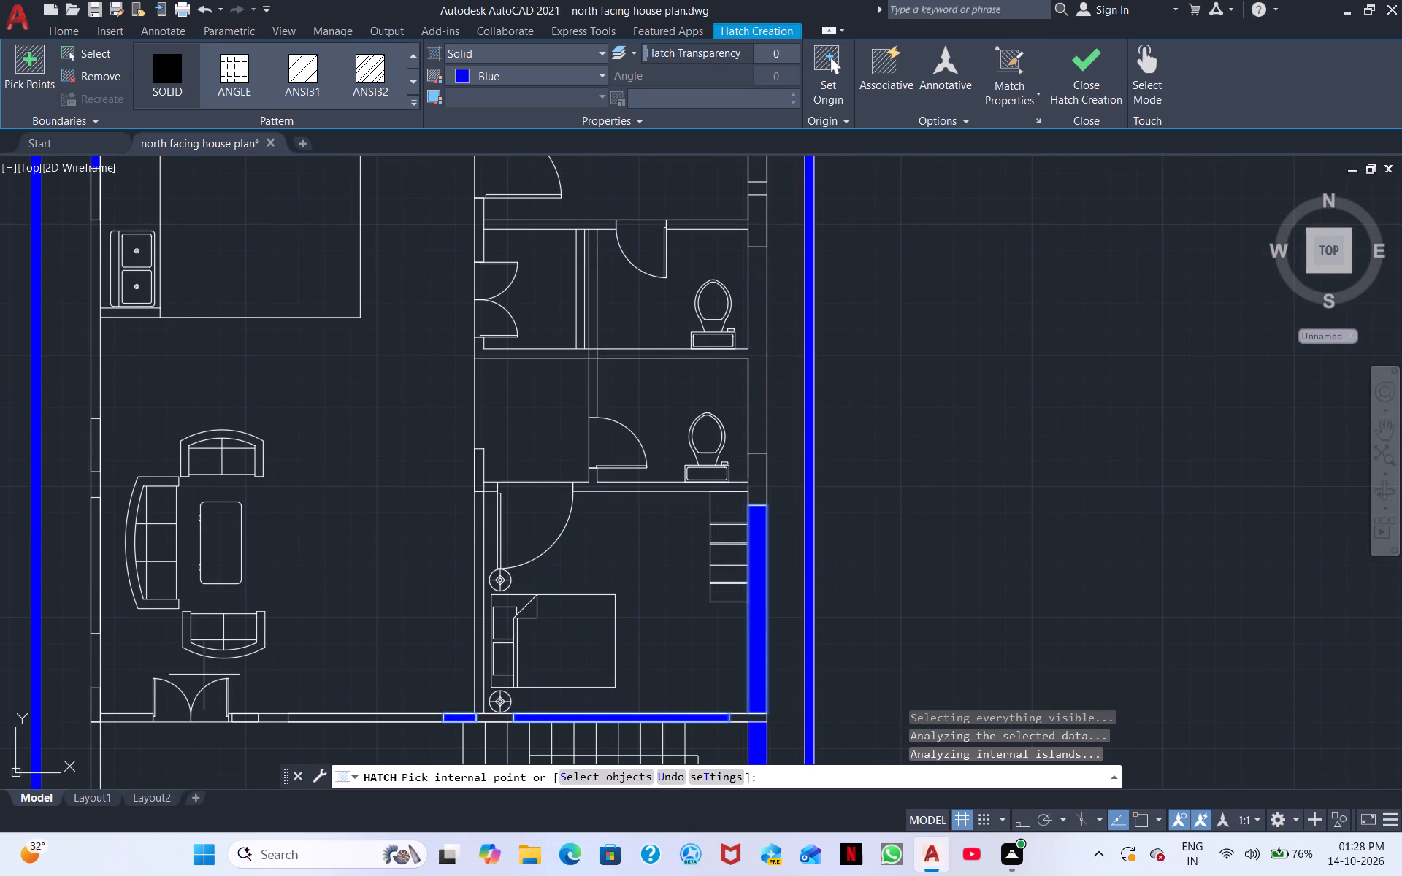
Hatch the living room's bottom wall pieces on both sides of the double entrance door solid blue.
scroll(202, 696, down, 1)
scroll(202, 696, up, 4)
click(283, 745)
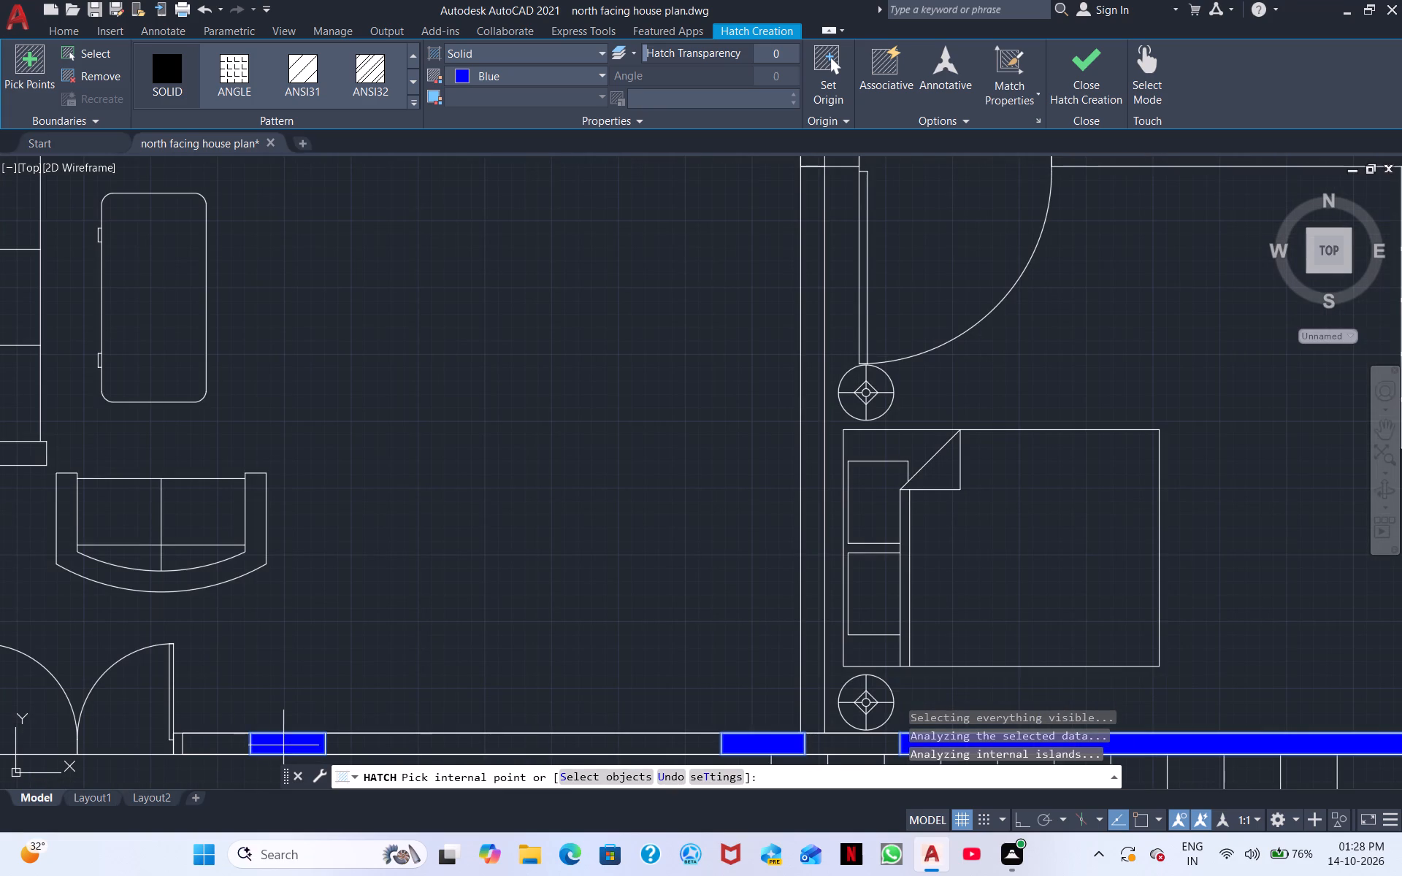
middle_drag(247, 671, 640, 485)
scroll(621, 497, up, 1)
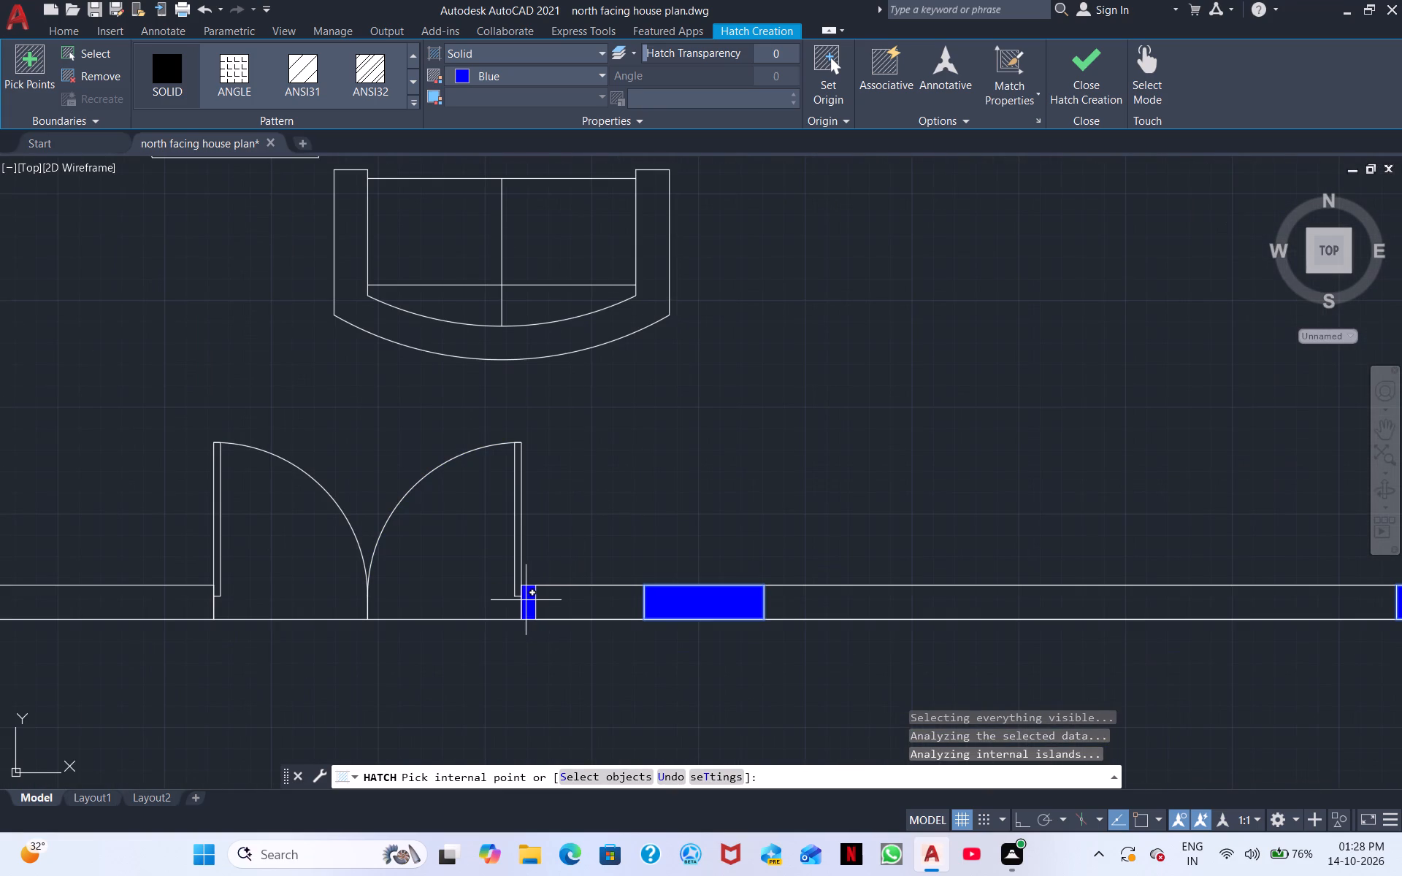
click(527, 599)
scroll(167, 599, down, 1)
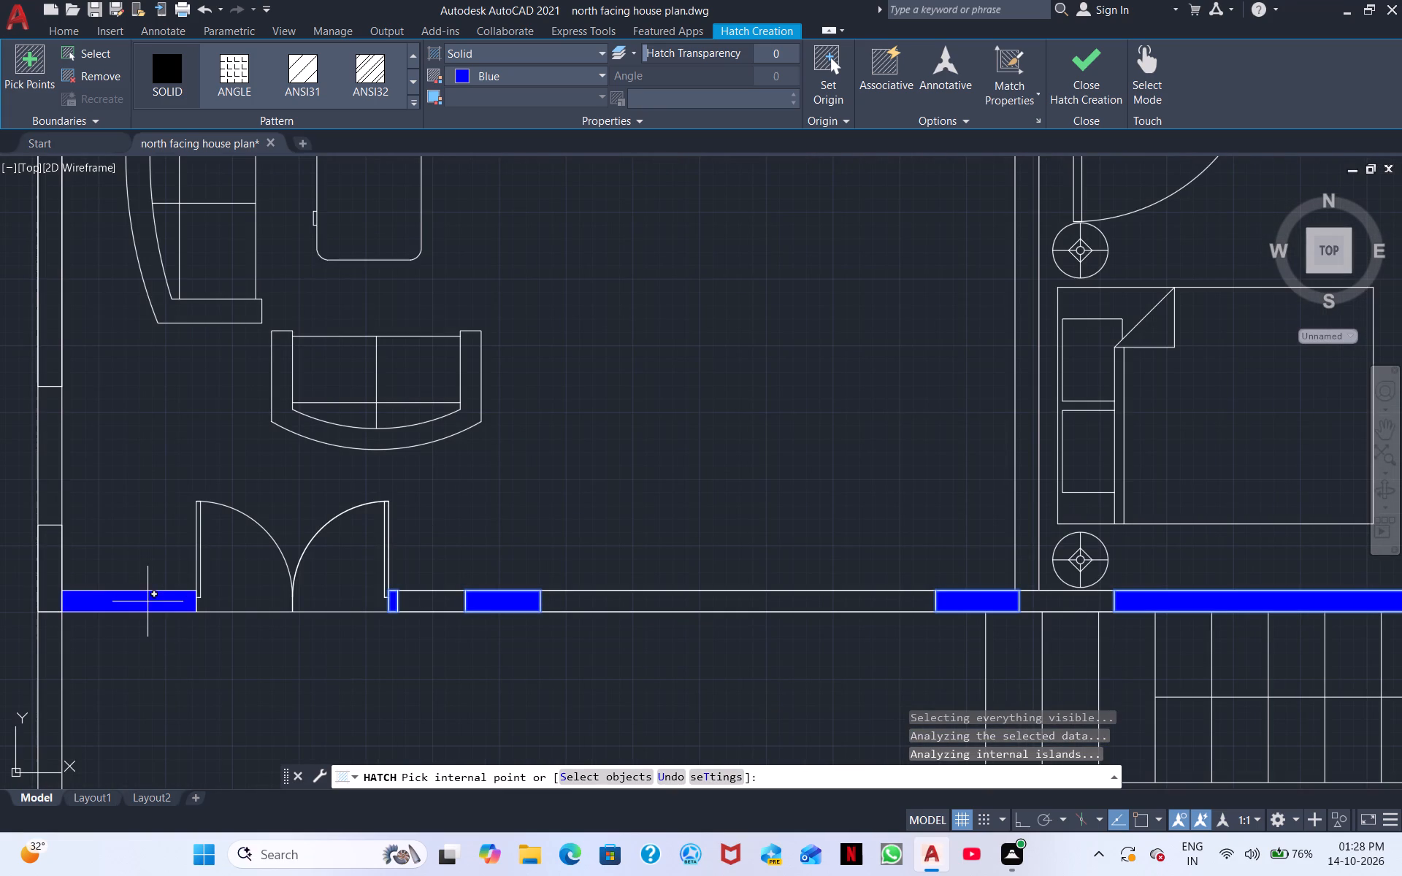
click(146, 603)
Hatch the right-hand plan's side wall solid blue, from the stair-side boundary wall up past the living room to the kitchen sink.
middle_drag(145, 540, 292, 211)
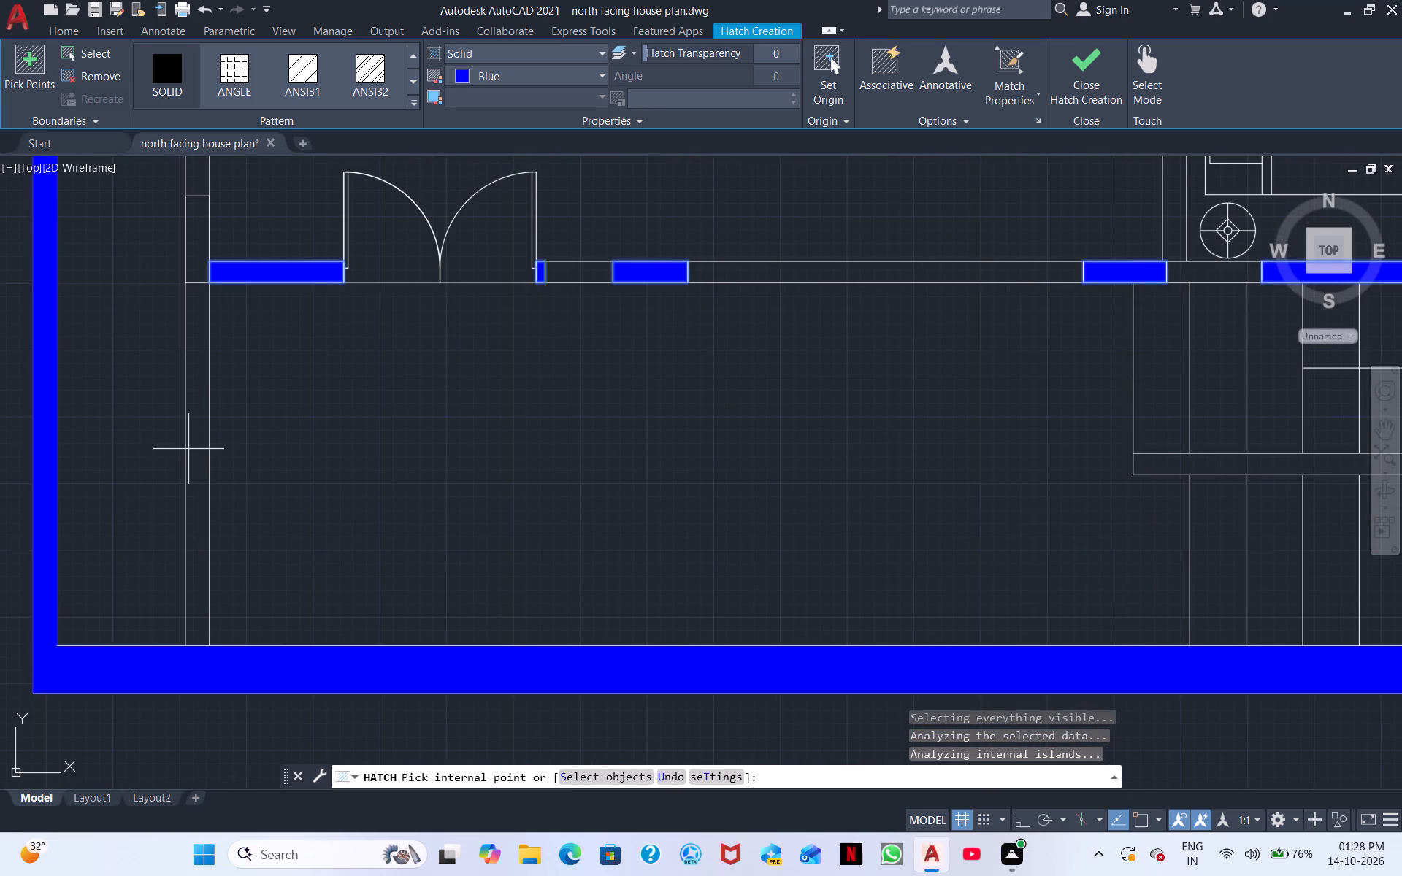
click(197, 444)
middle_drag(299, 342, 361, 799)
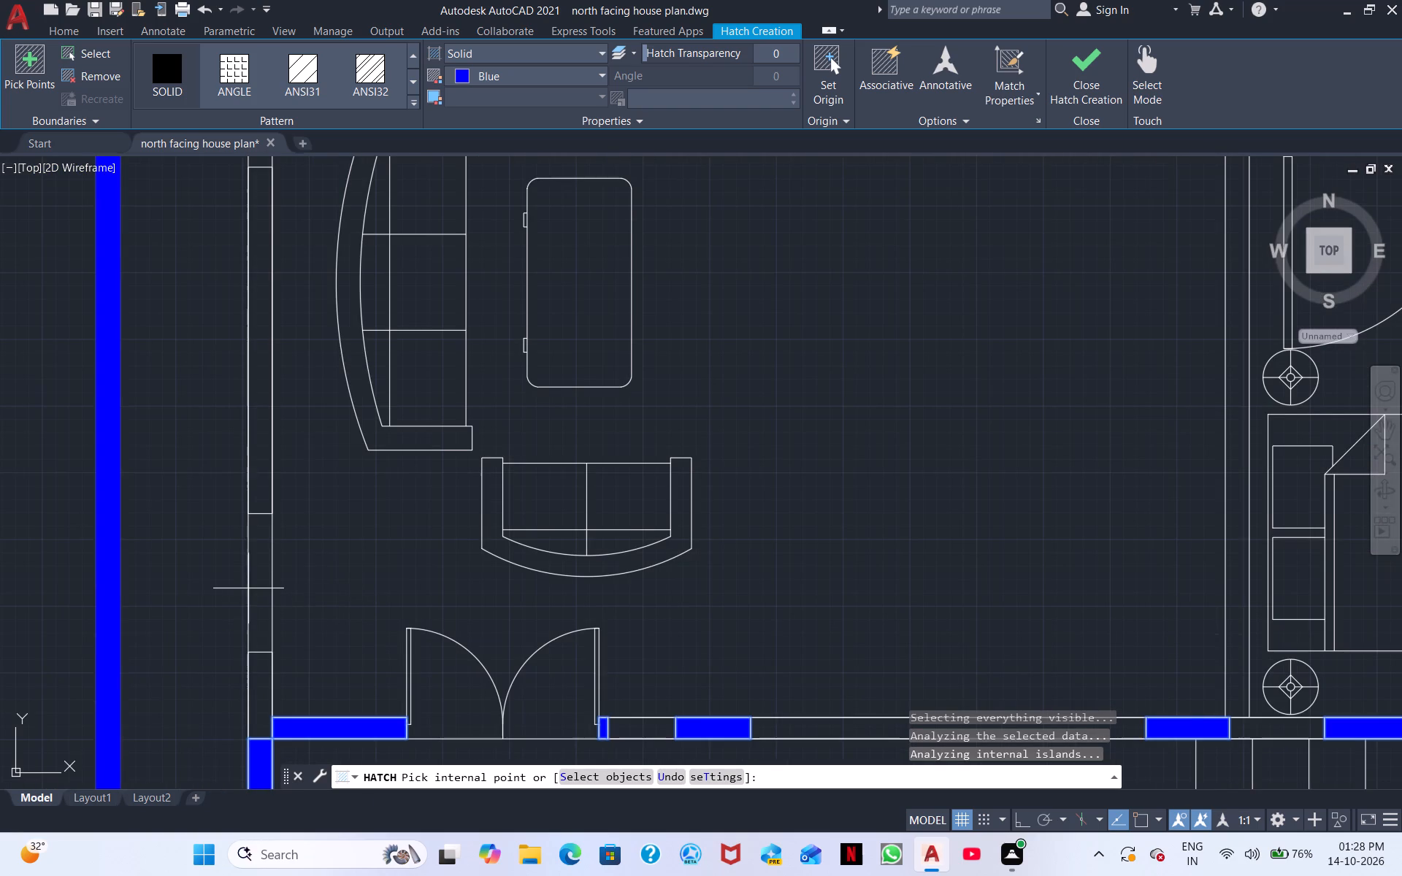
click(272, 595)
middle_drag(424, 575, 439, 784)
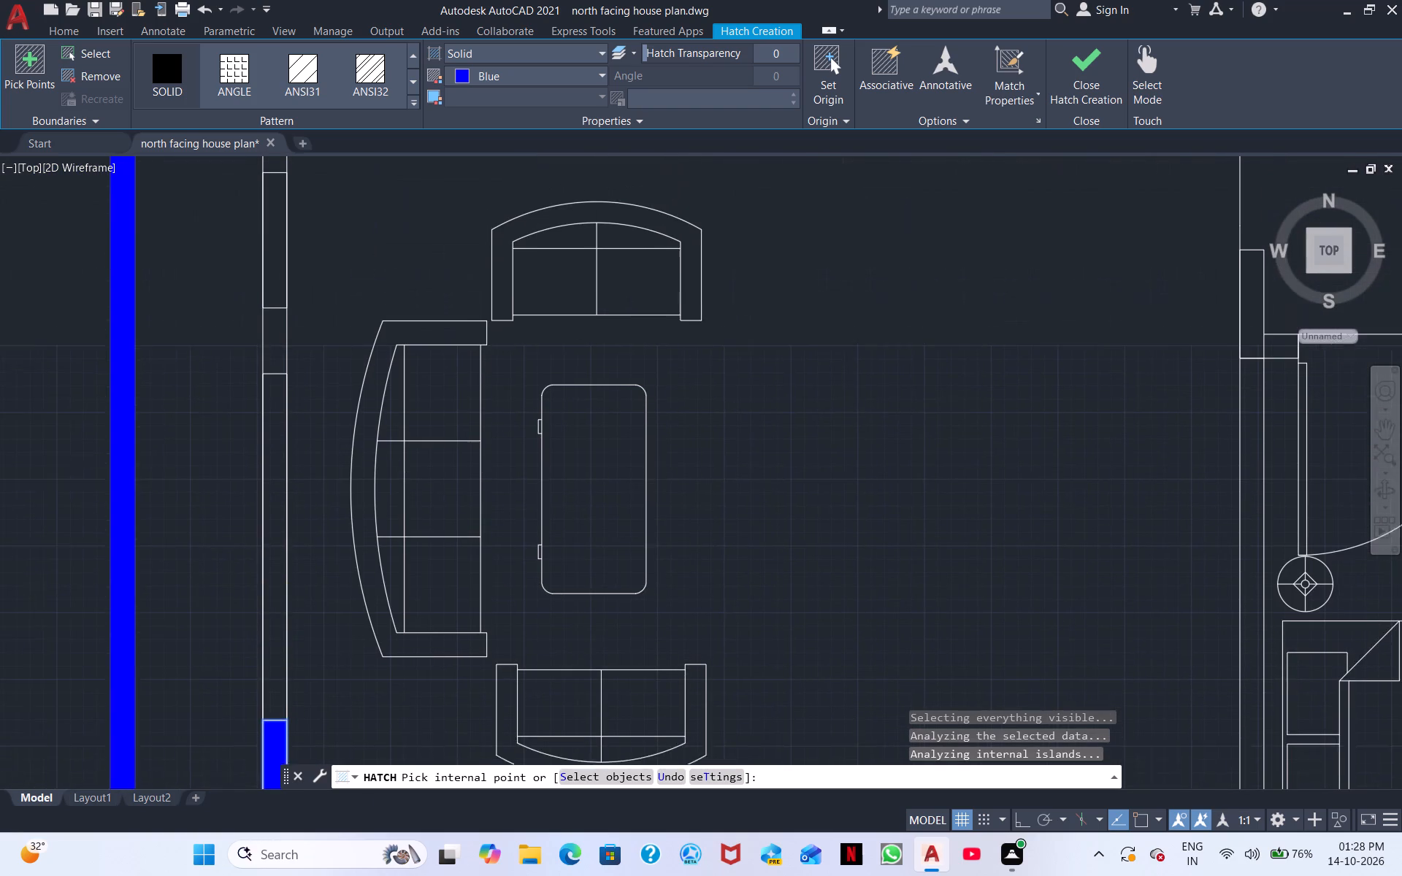
middle_drag(439, 784, 440, 788)
click(280, 348)
middle_drag(309, 321, 244, 568)
click(212, 372)
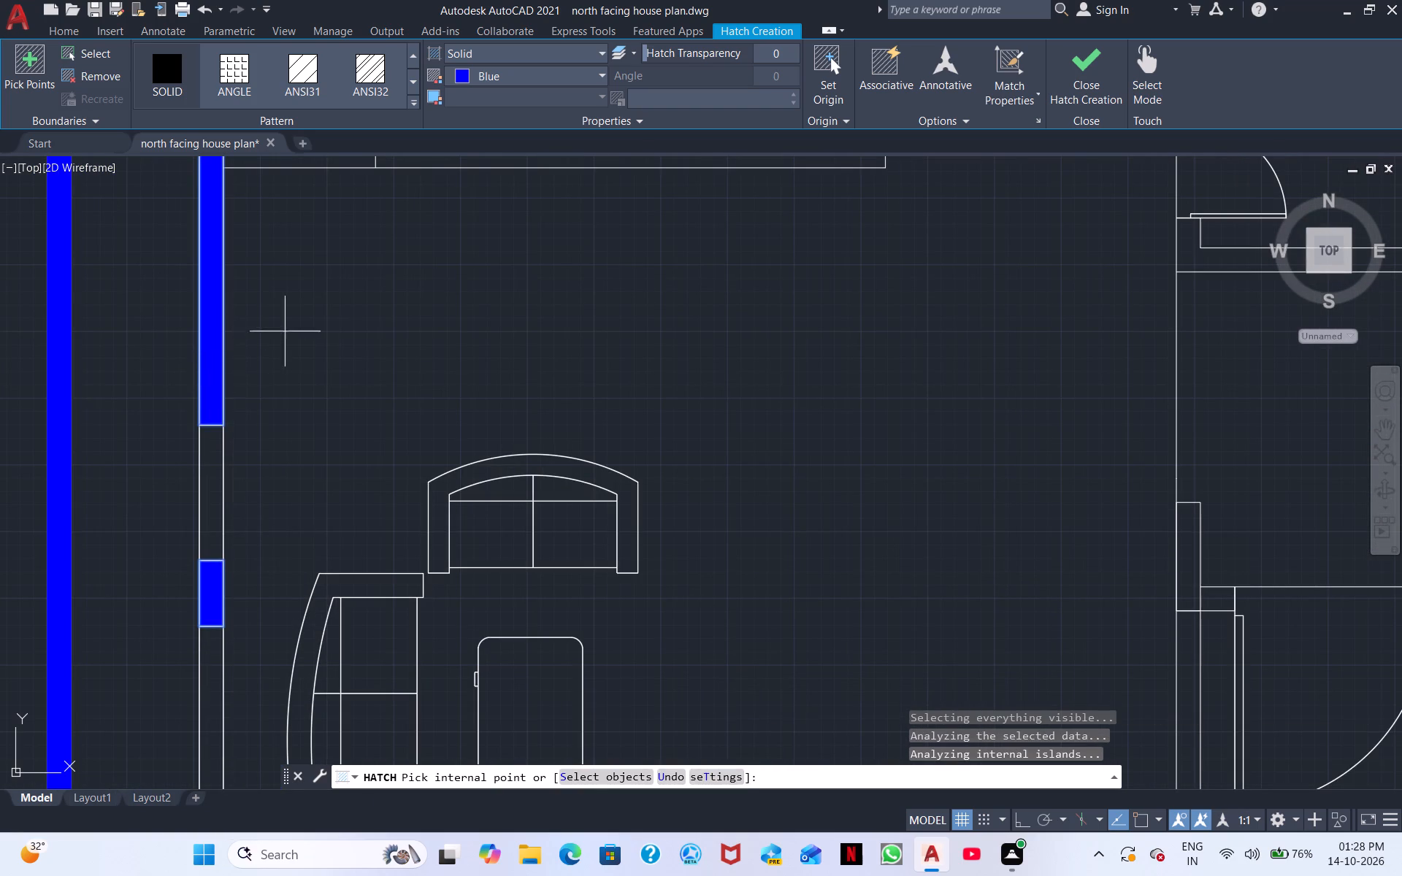
Examine the right-hand plan's kitchen side wall and the unhatched top wall pieces at its outer corner.
middle_drag(299, 371, 307, 703)
middle_drag(487, 259, 513, 622)
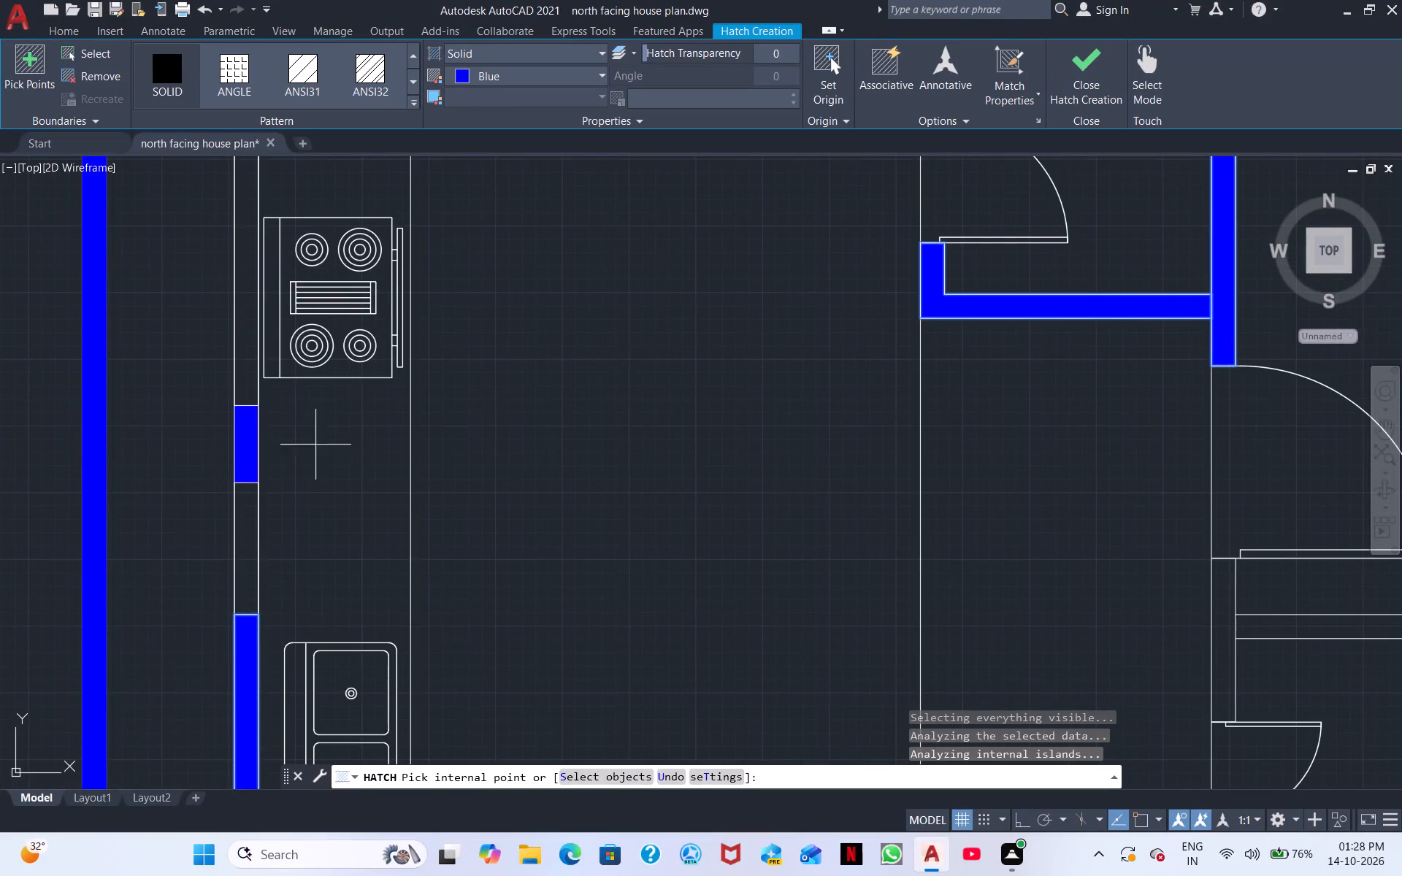
scroll(295, 391, down, 2)
middle_drag(369, 388, 345, 441)
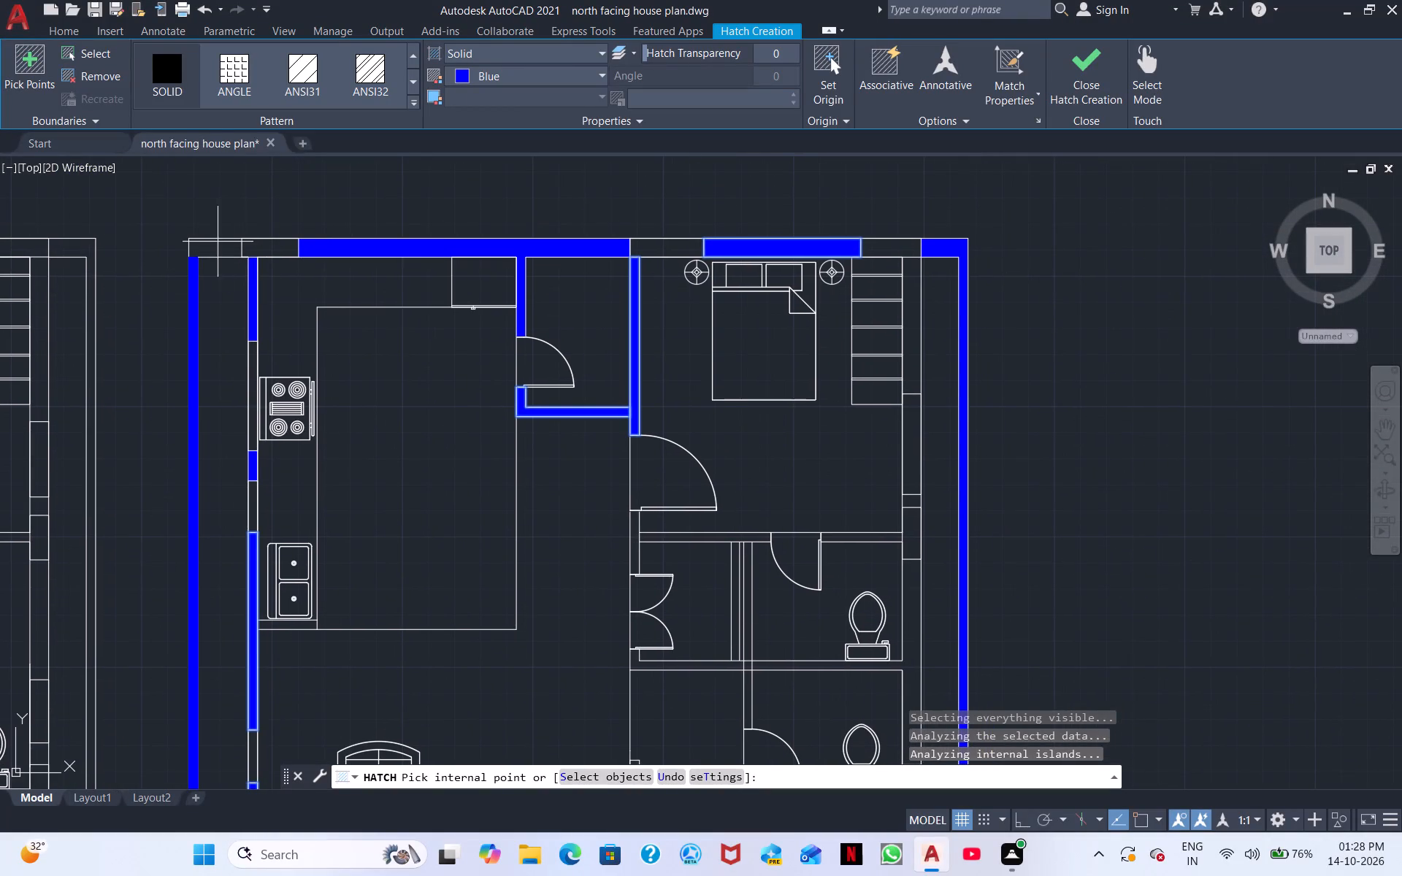
scroll(220, 234, up, 5)
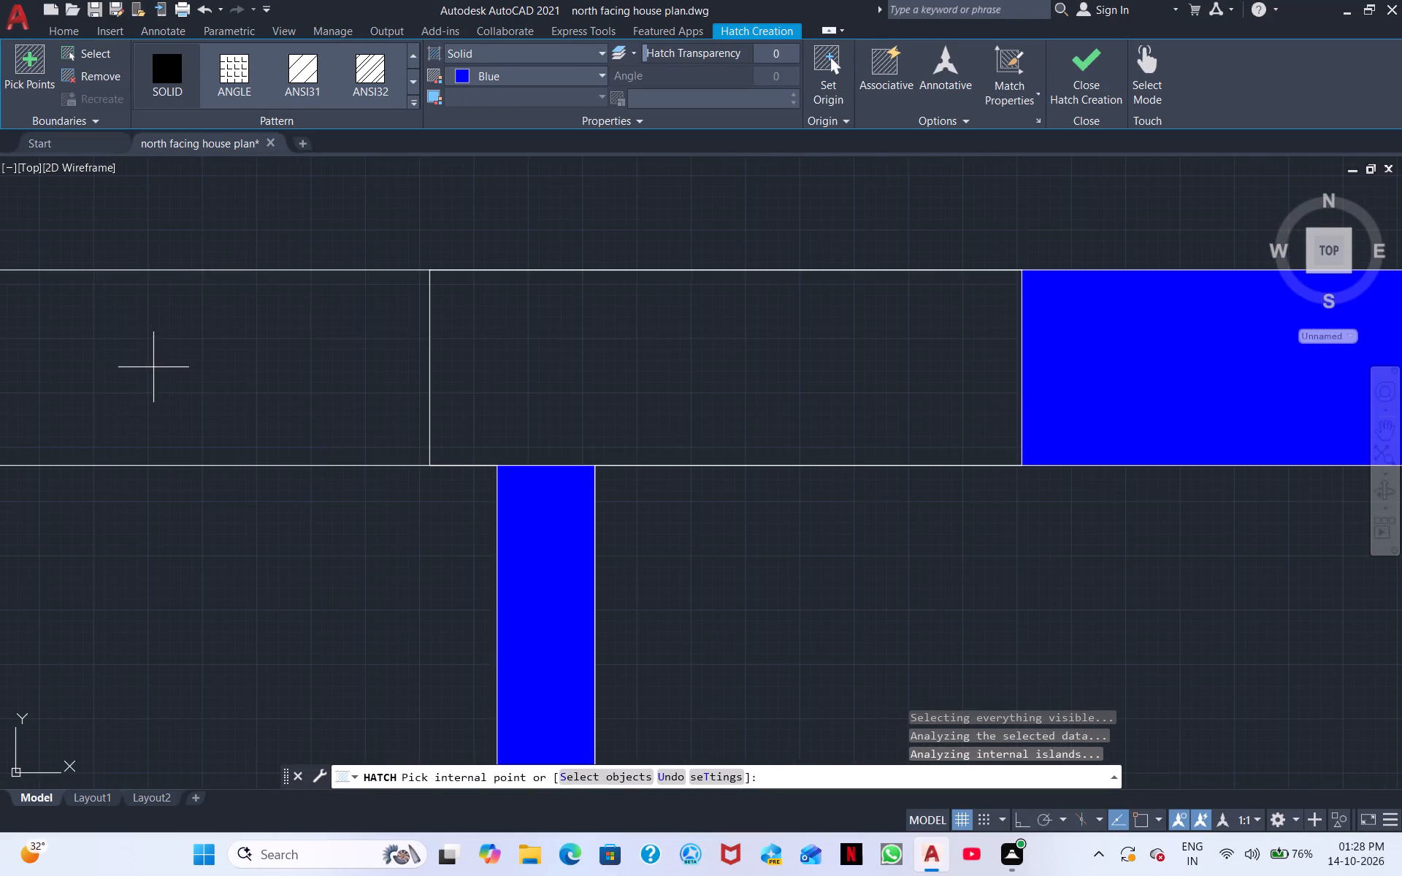
scroll(154, 368, up, 1)
scroll(240, 370, down, 2)
scroll(101, 382, down, 2)
scroll(96, 384, up, 1)
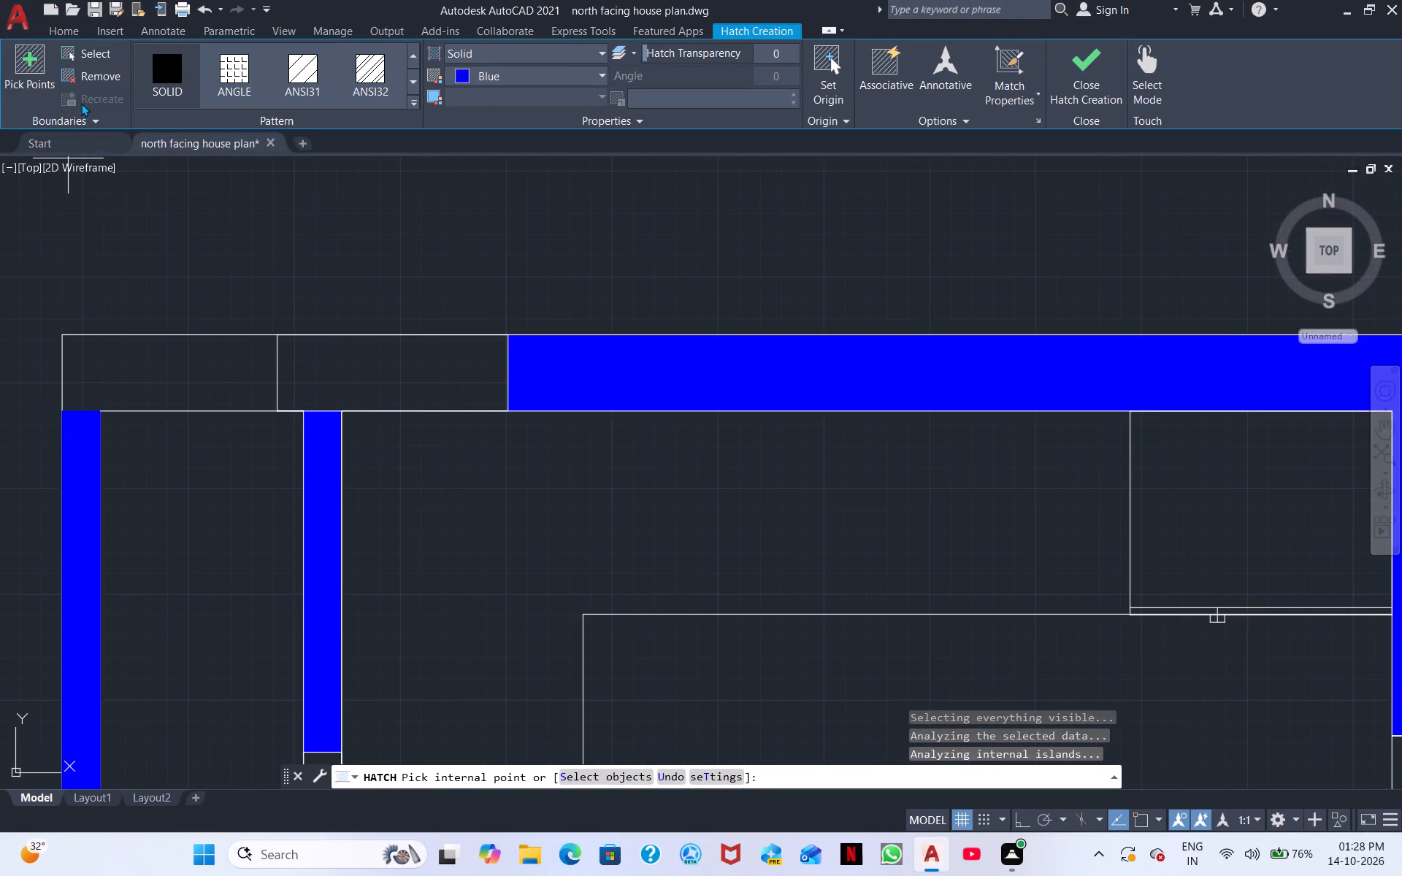
scroll(561, 442, down, 2)
Hatch the wall piece below the upper bedroom's door and the bedroom-toilet wall on both sides of the toilet door solid blue.
middle_drag(678, 461, 270, 190)
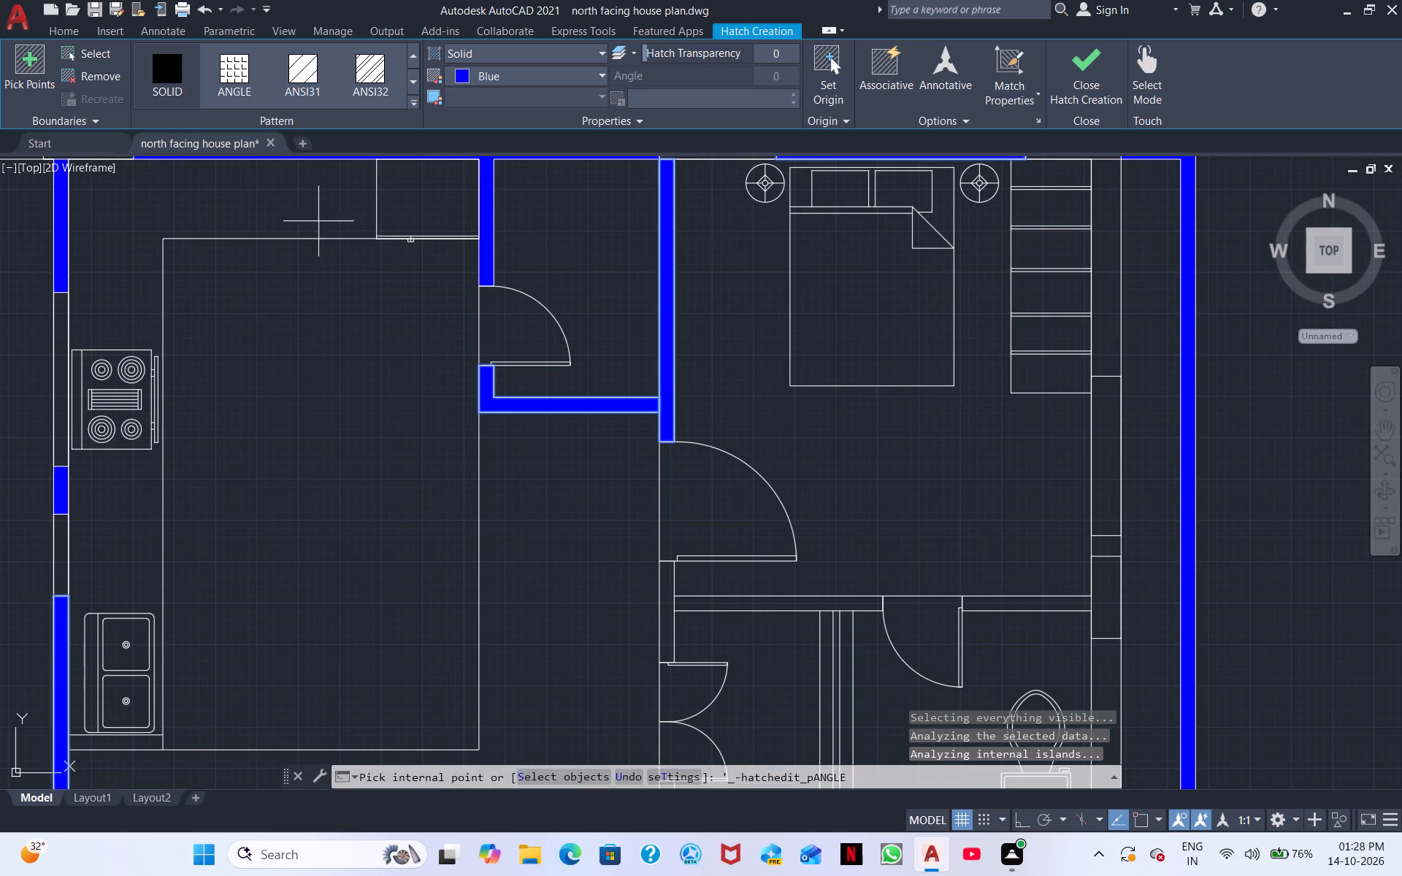
middle_drag(511, 497, 233, 259)
scroll(323, 349, down, 1)
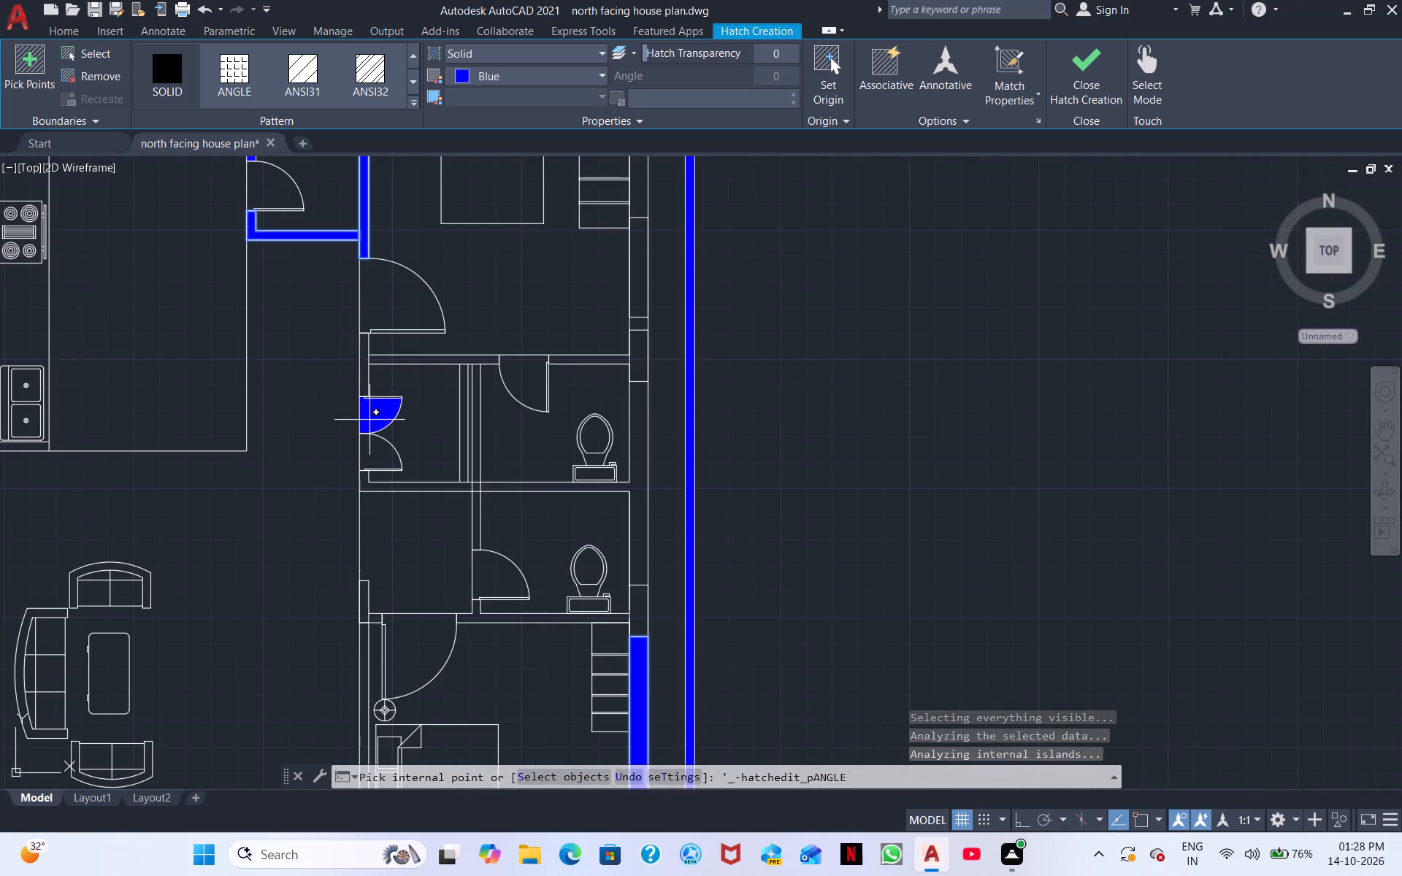
scroll(378, 415, up, 2)
click(334, 277)
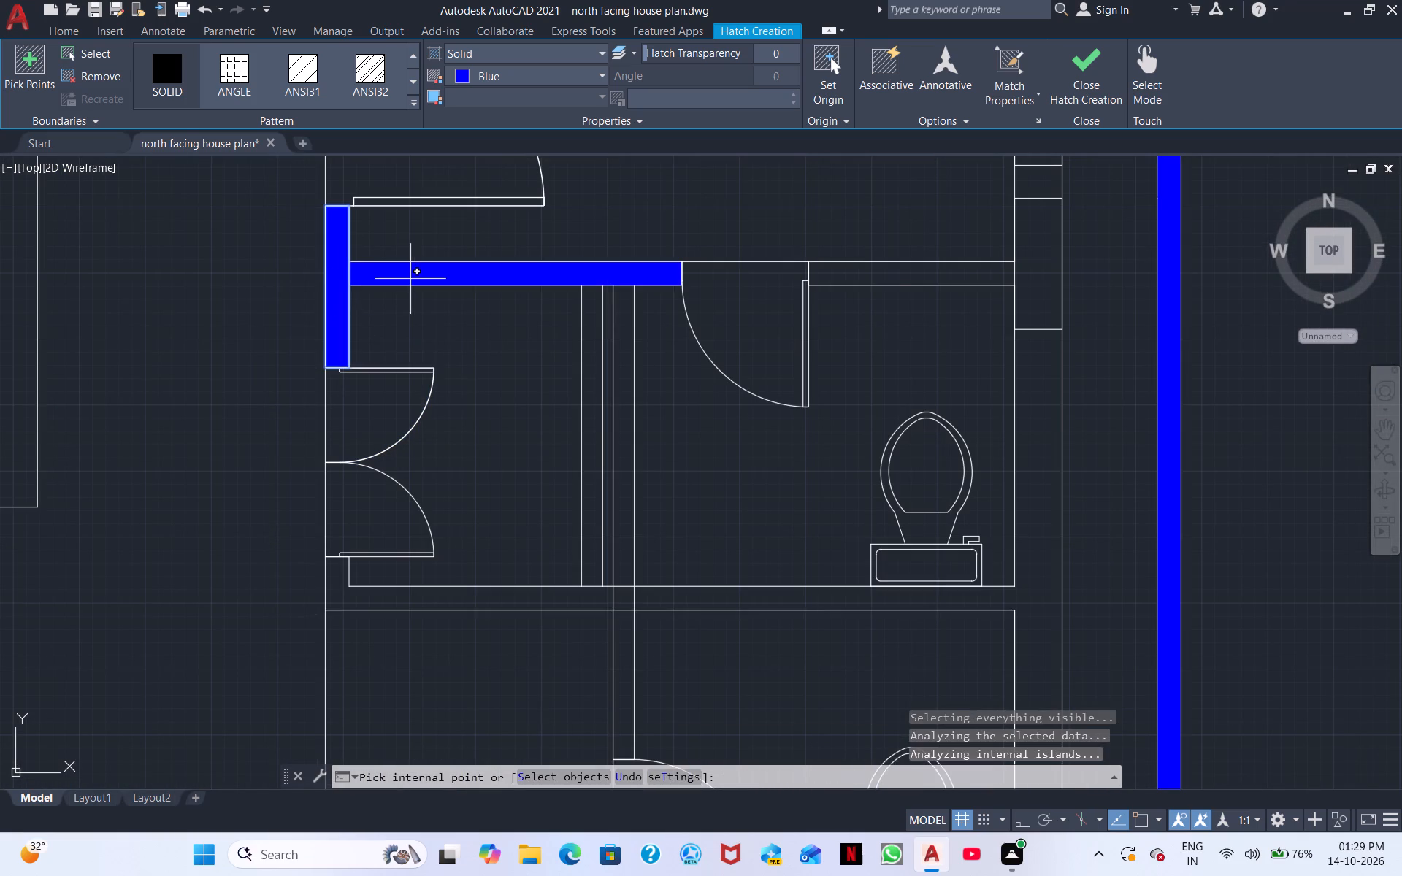
click(410, 279)
click(881, 271)
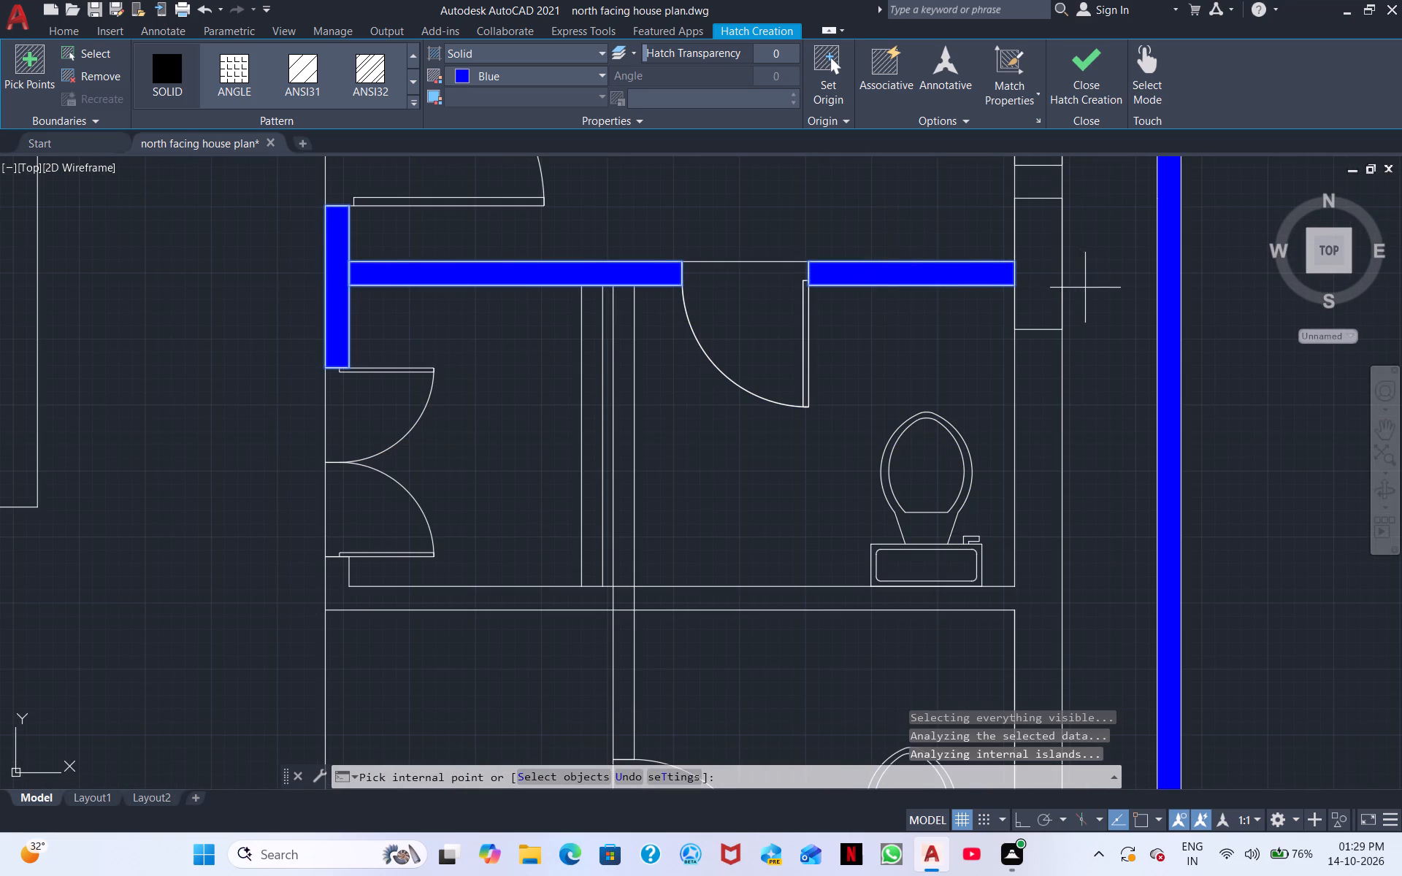
Hatch the outer side wall beside the upper bedroom and toilets, plus the wall between the two toilets, solid blue.
middle_drag(1080, 305, 407, 198)
middle_drag(453, 283, 635, 736)
scroll(531, 543, down, 2)
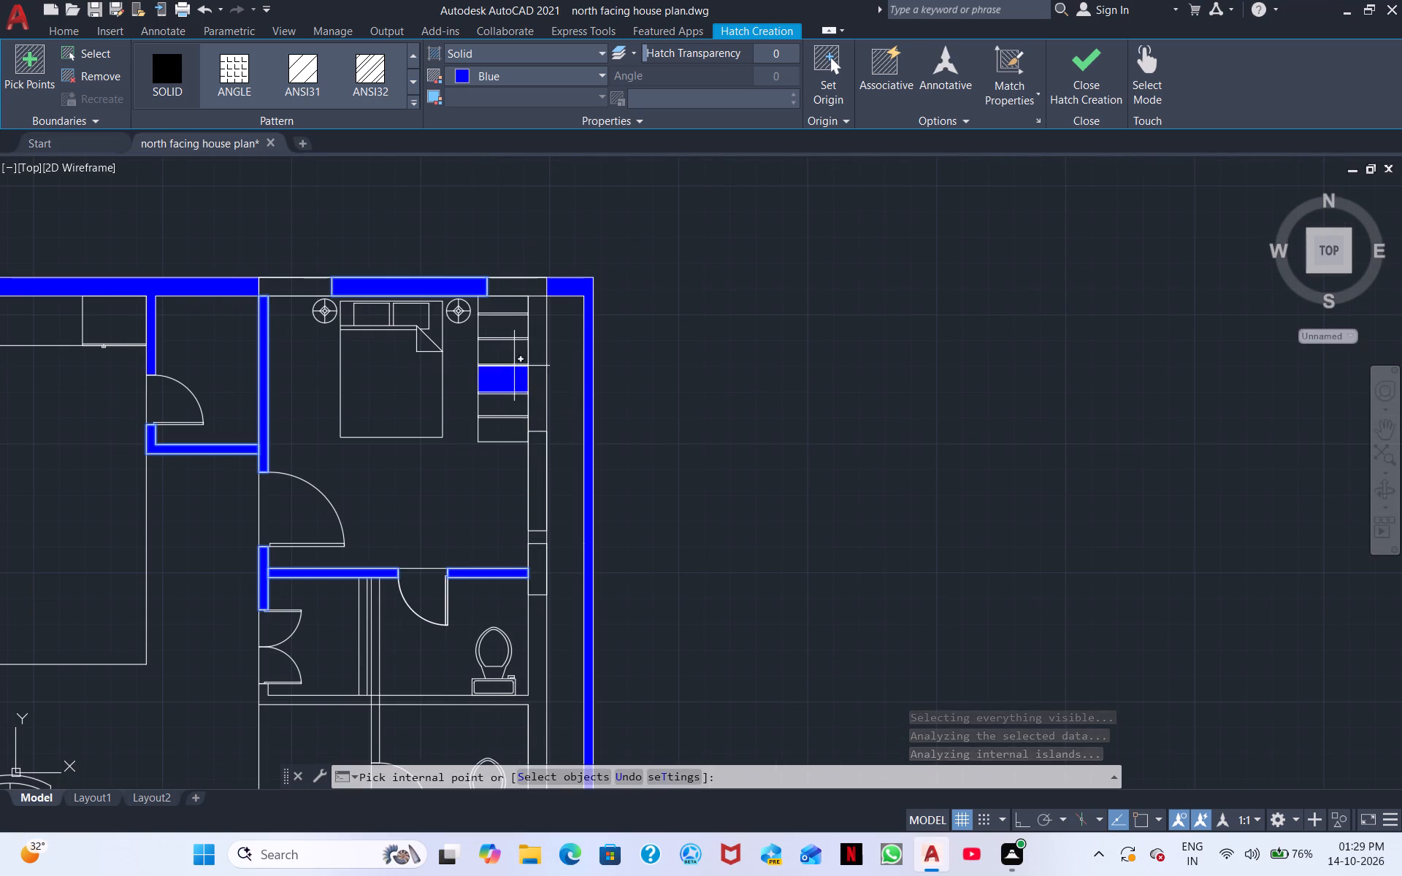
click(534, 353)
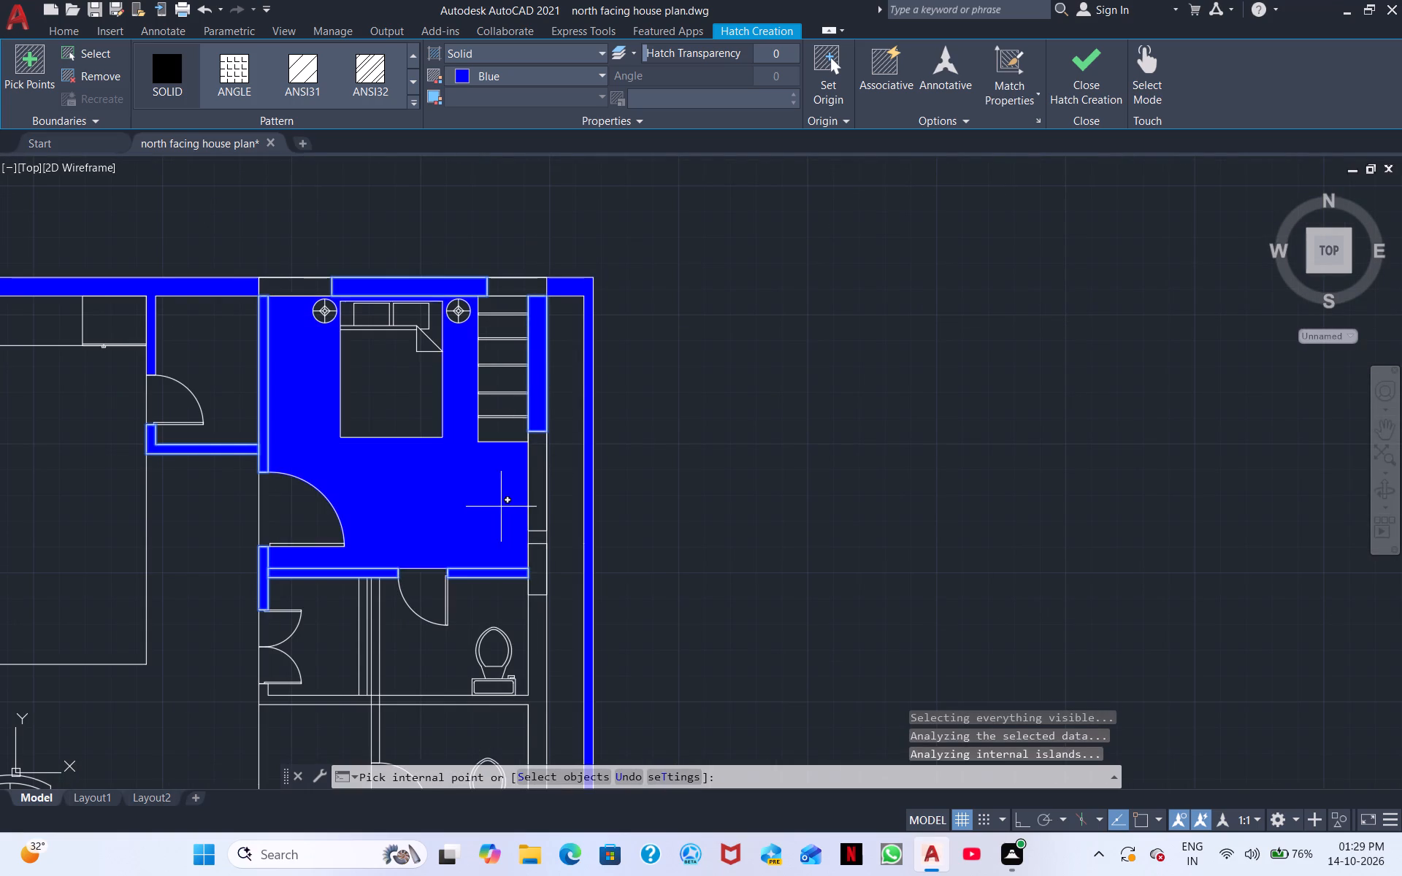
middle_drag(522, 499, 470, 259)
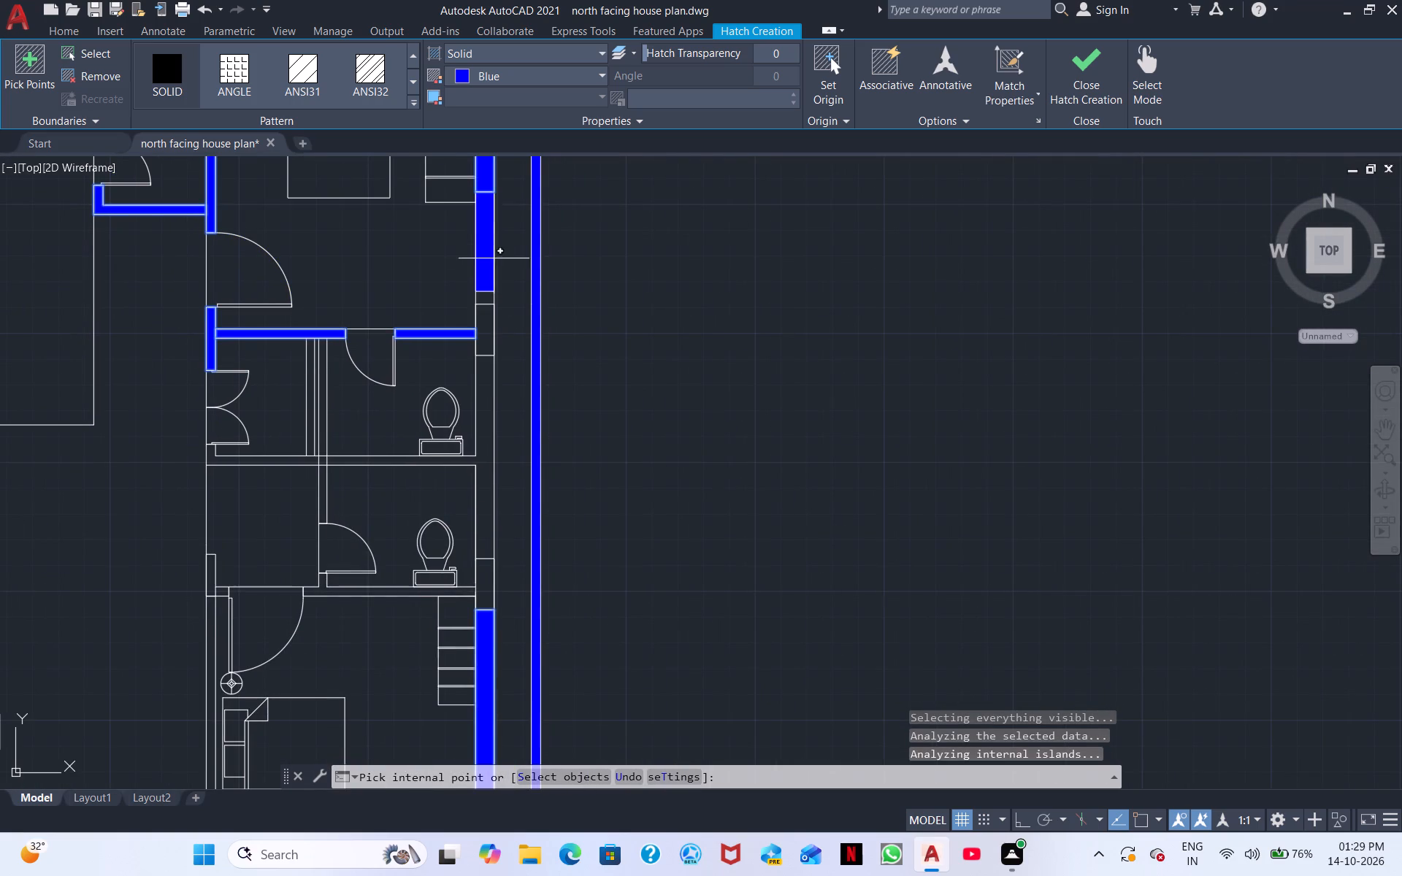
click(482, 301)
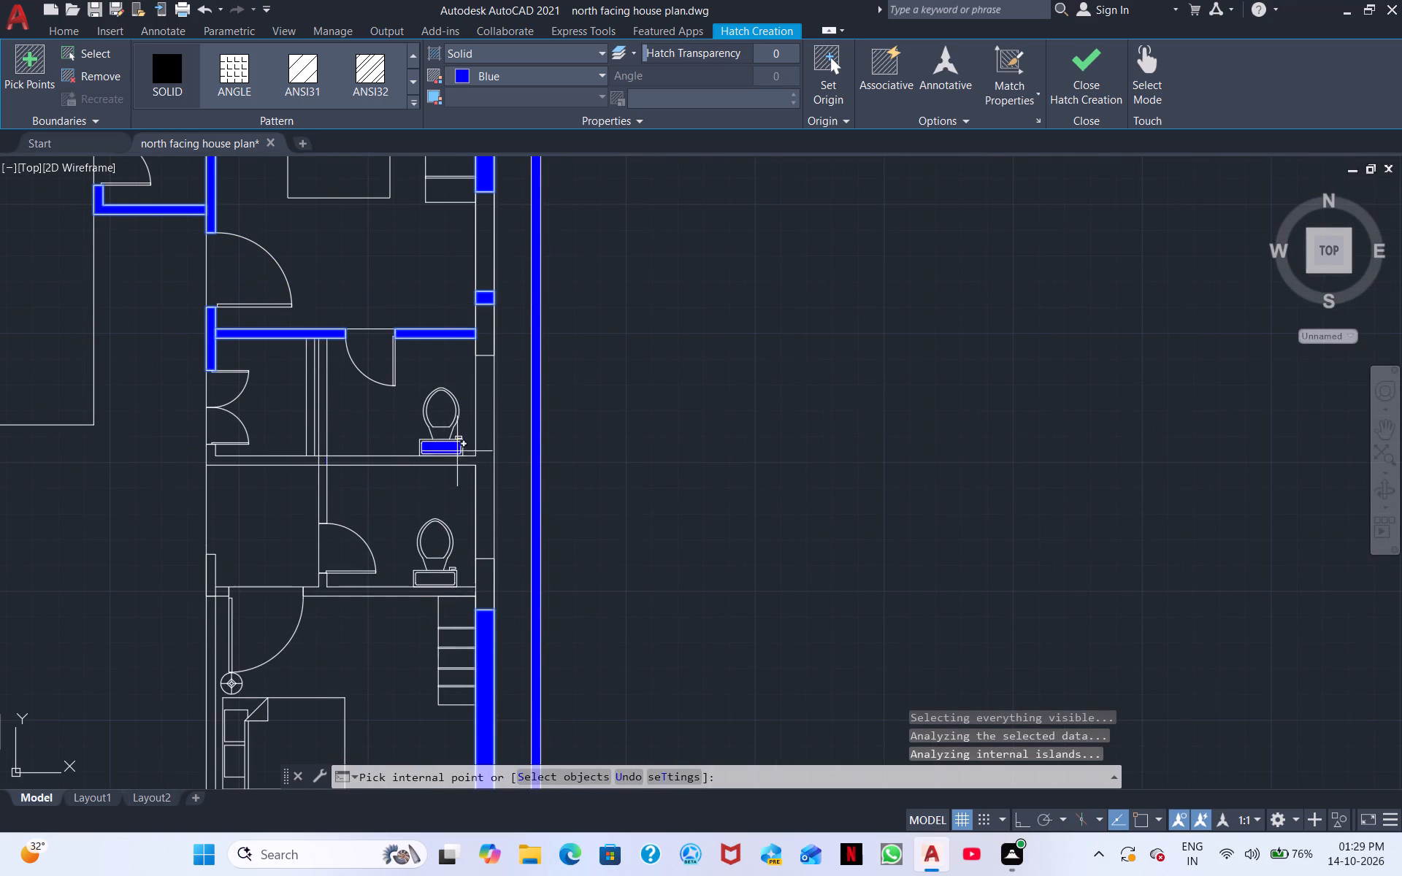
click(484, 440)
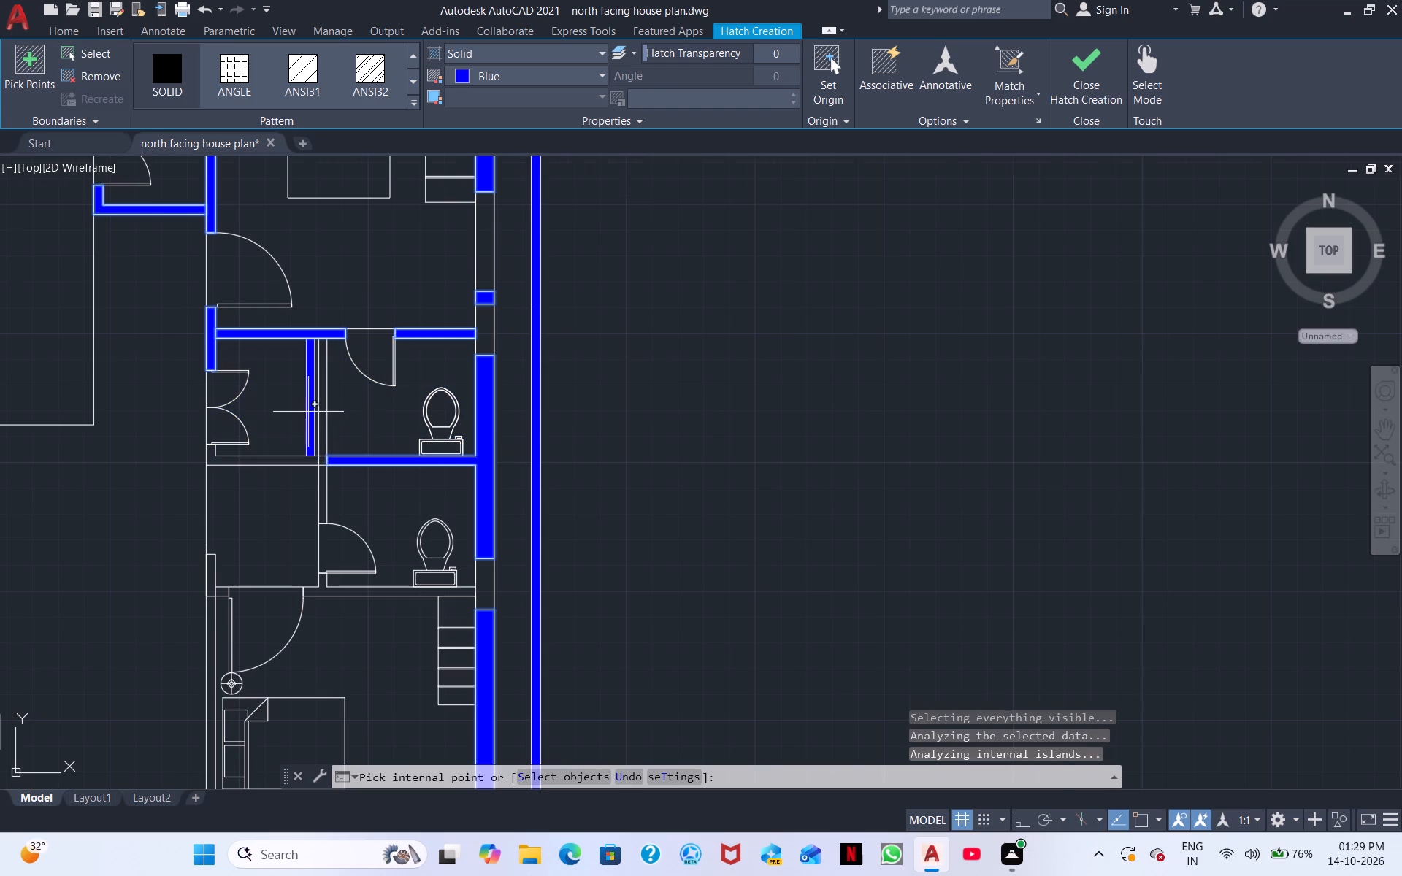
Hatch the two parallel partitions beside the upper toilet, the L-shaped wall below them, its junction and the lower toilet's partition solid blue.
scroll(308, 412, up, 3)
click(355, 429)
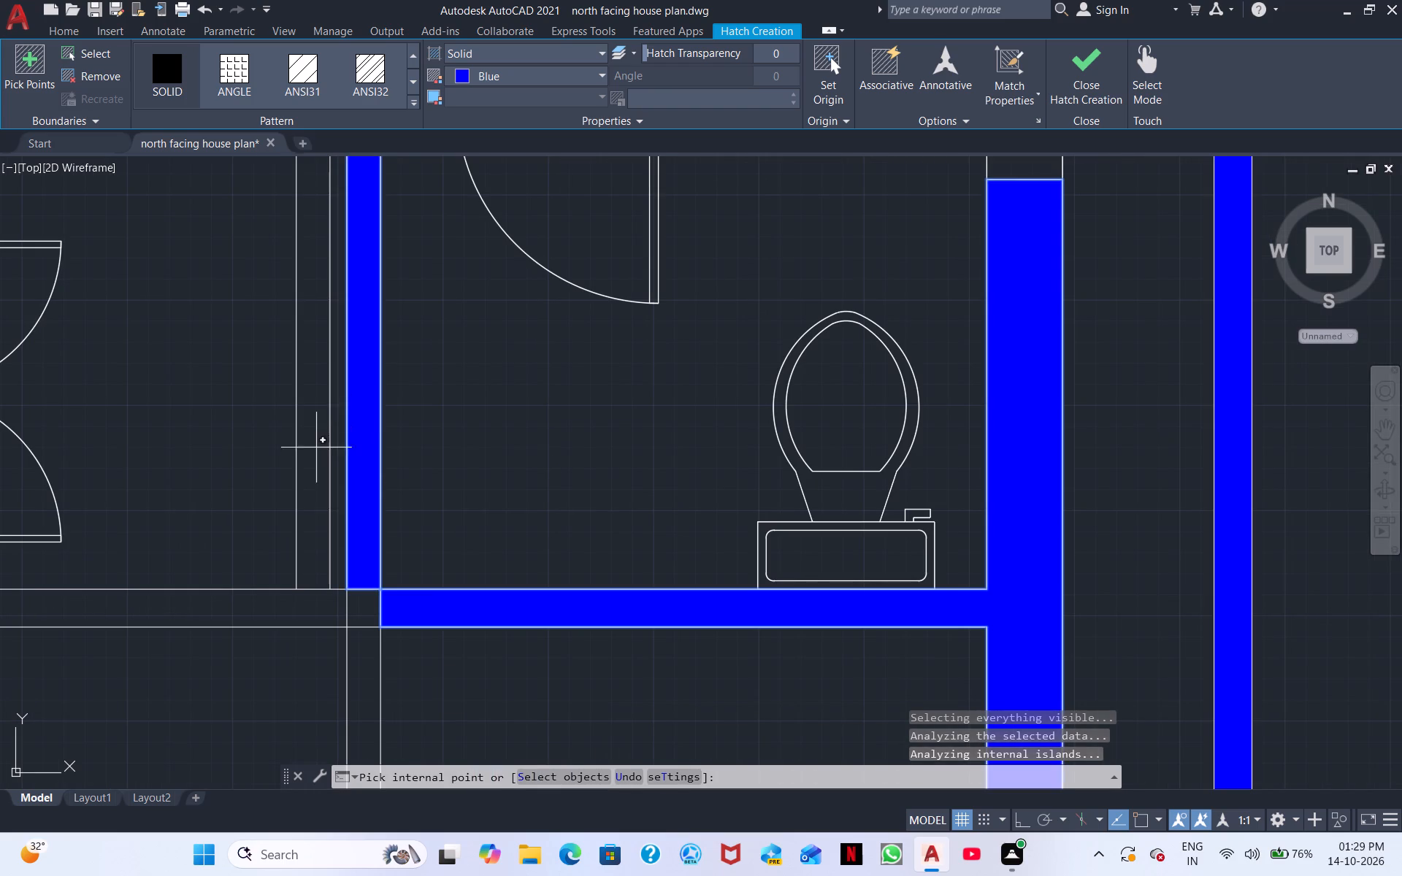
click(313, 450)
middle_drag(247, 523, 443, 262)
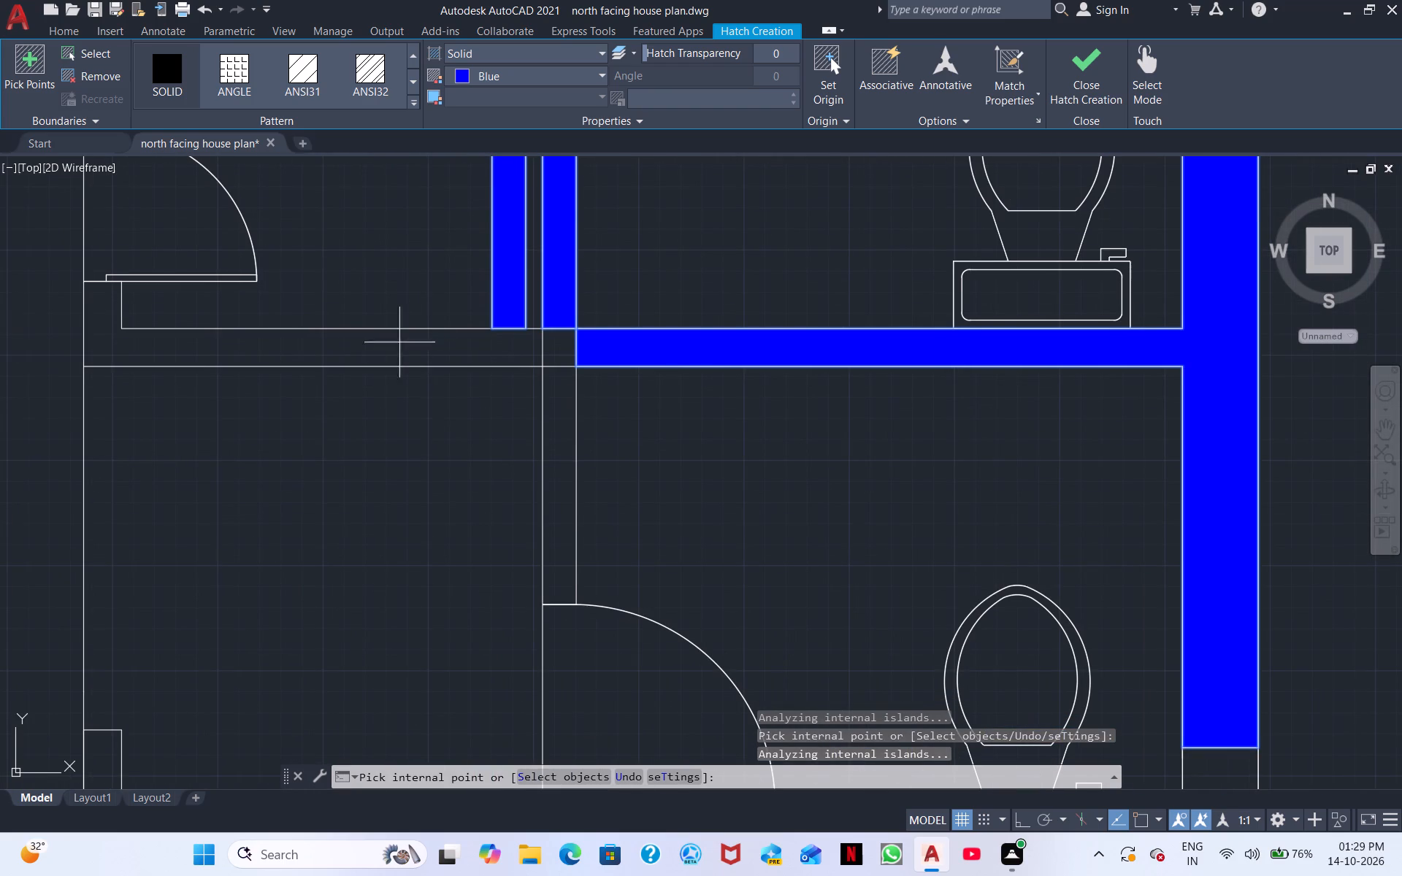
click(299, 345)
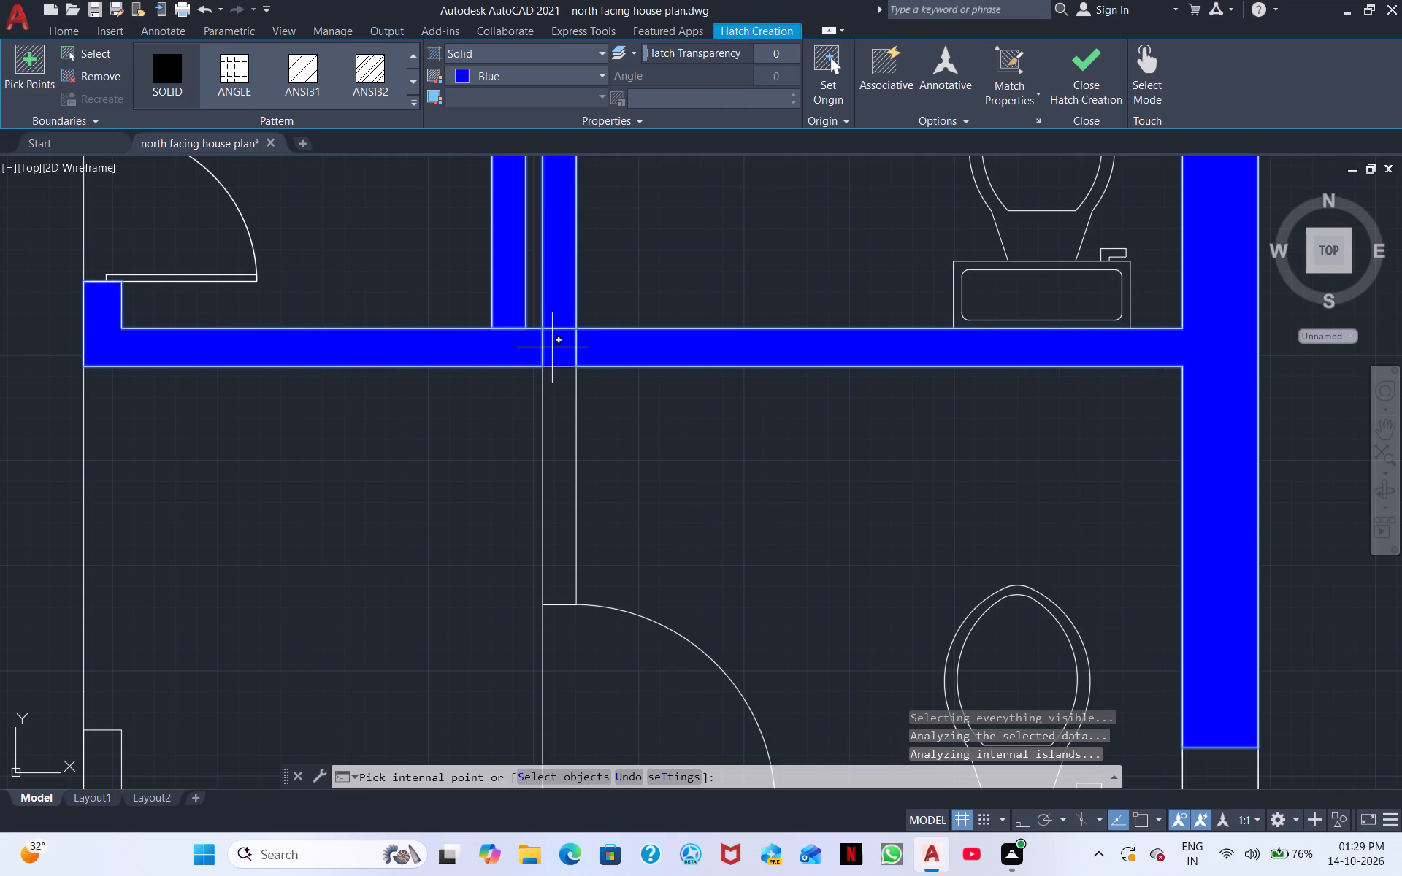
click(553, 345)
click(564, 391)
Hatch the lower toilet's bottom wall, the stub and short piece beside the lower bedroom door, and the bedroom's inner side wall solid blue.
scroll(716, 469, down, 2)
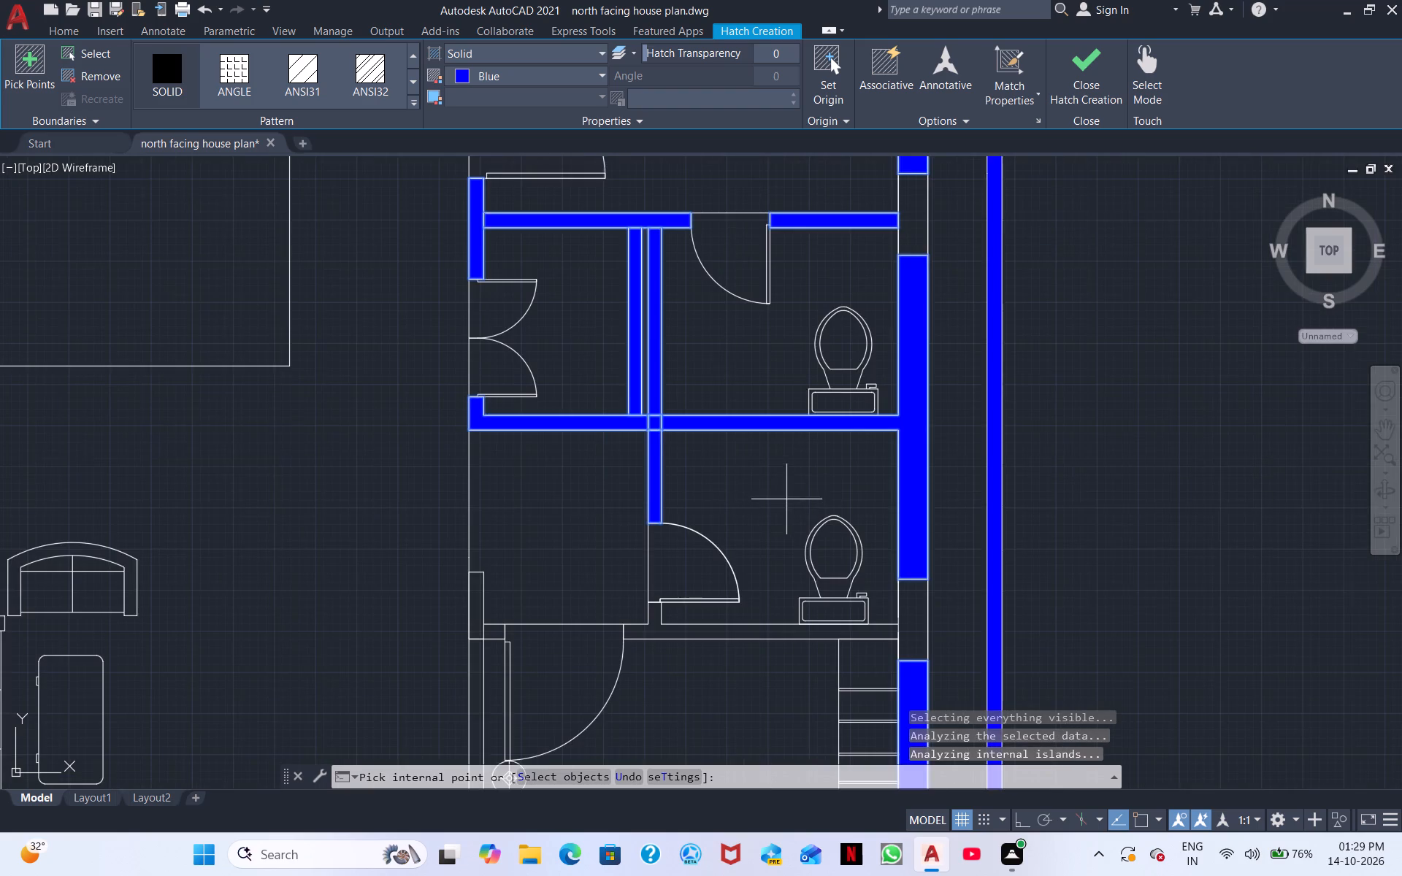
middle_drag(788, 496, 621, 310)
click(572, 443)
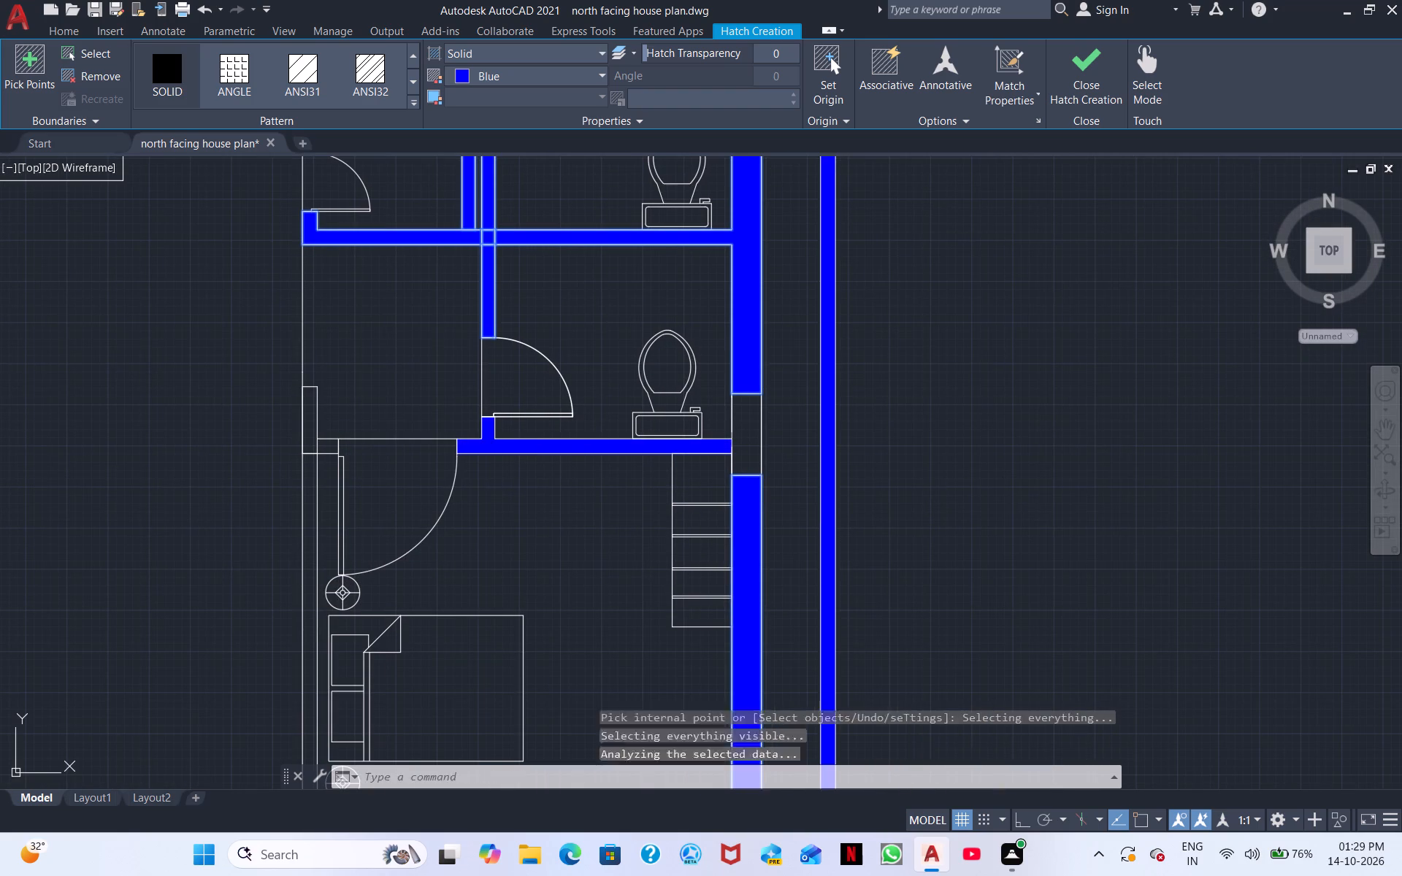
click(307, 415)
click(332, 447)
scroll(356, 446, down, 1)
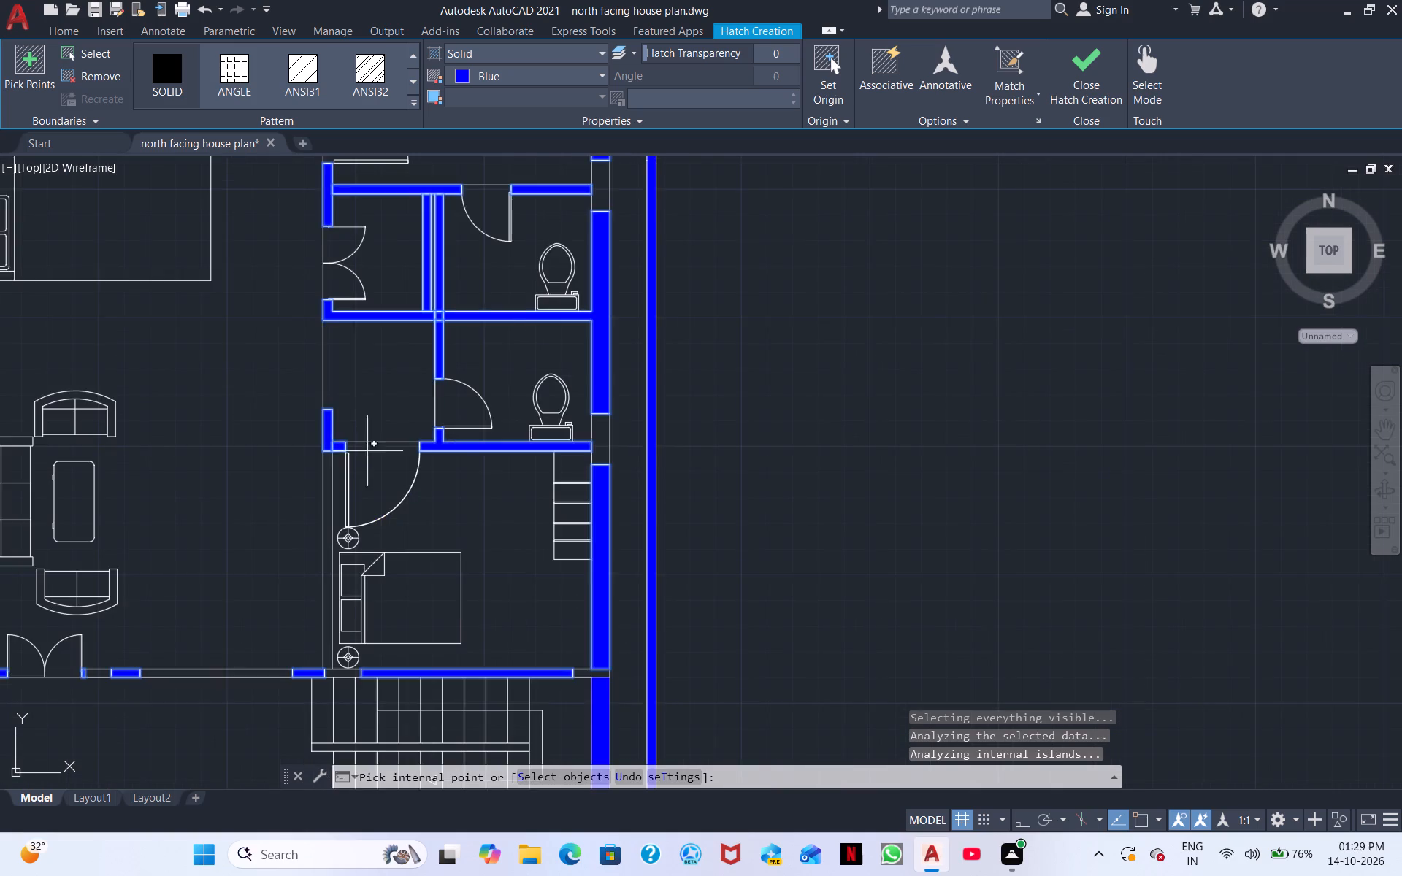
scroll(379, 465, down, 1)
middle_drag(385, 525, 479, 374)
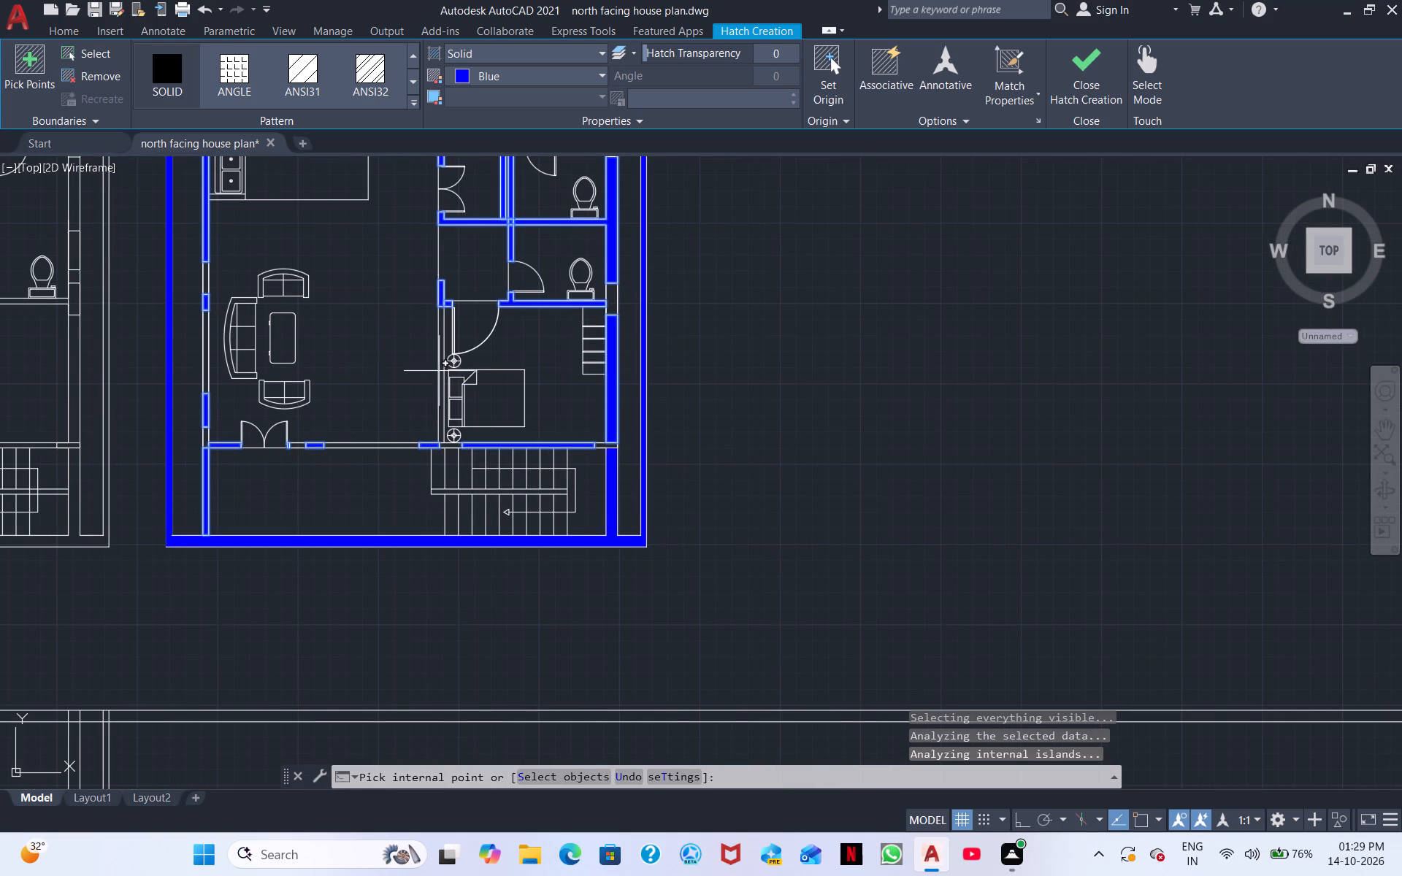
scroll(438, 371, up, 4)
click(450, 364)
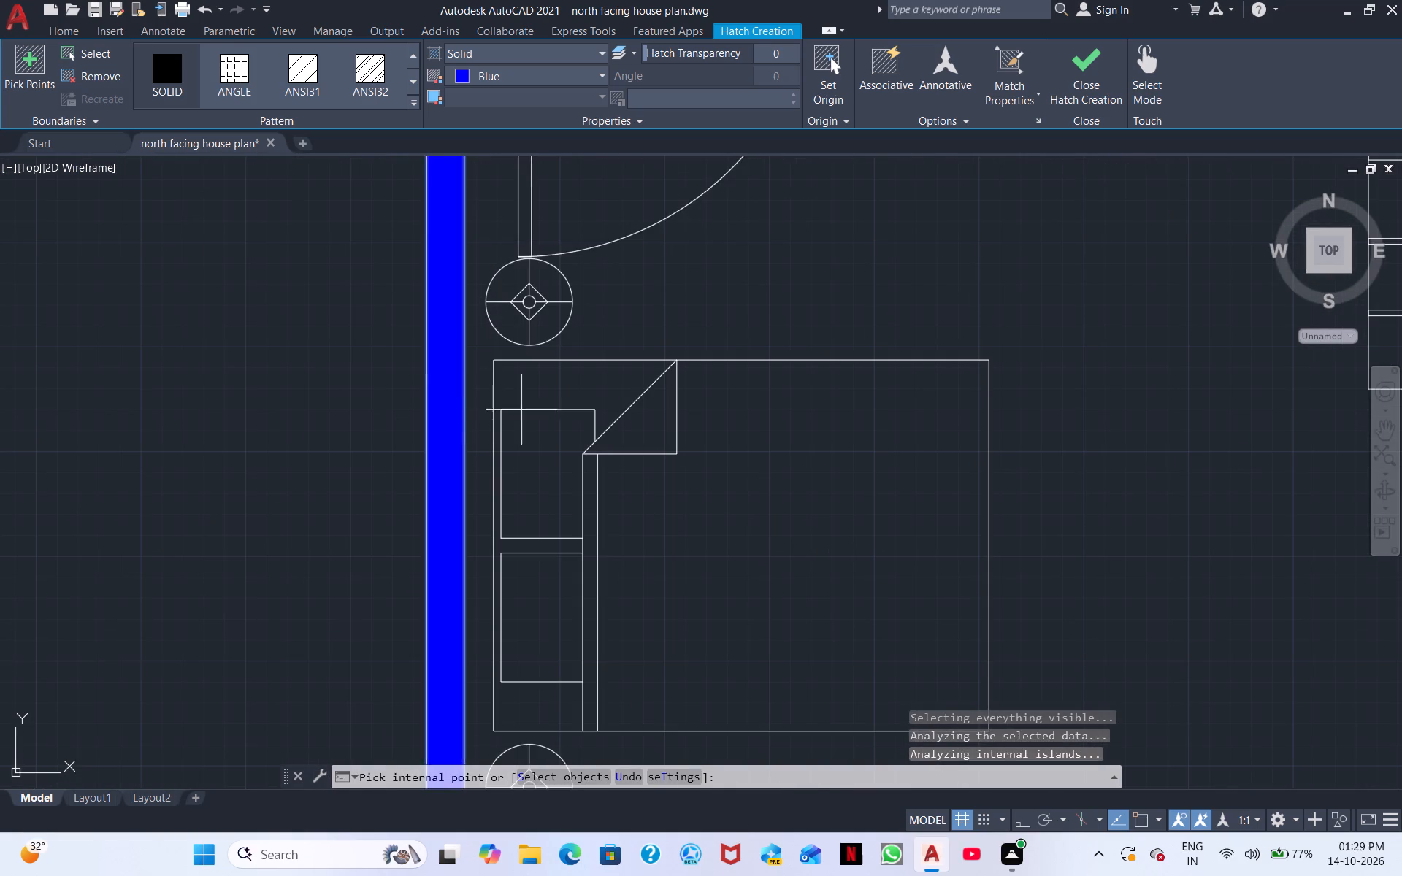
Check the right-hand plan for remaining unhatched wall pieces, especially at the kitchen-side top corner.
scroll(525, 411, down, 3)
middle_drag(686, 465, 654, 293)
scroll(418, 388, down, 1)
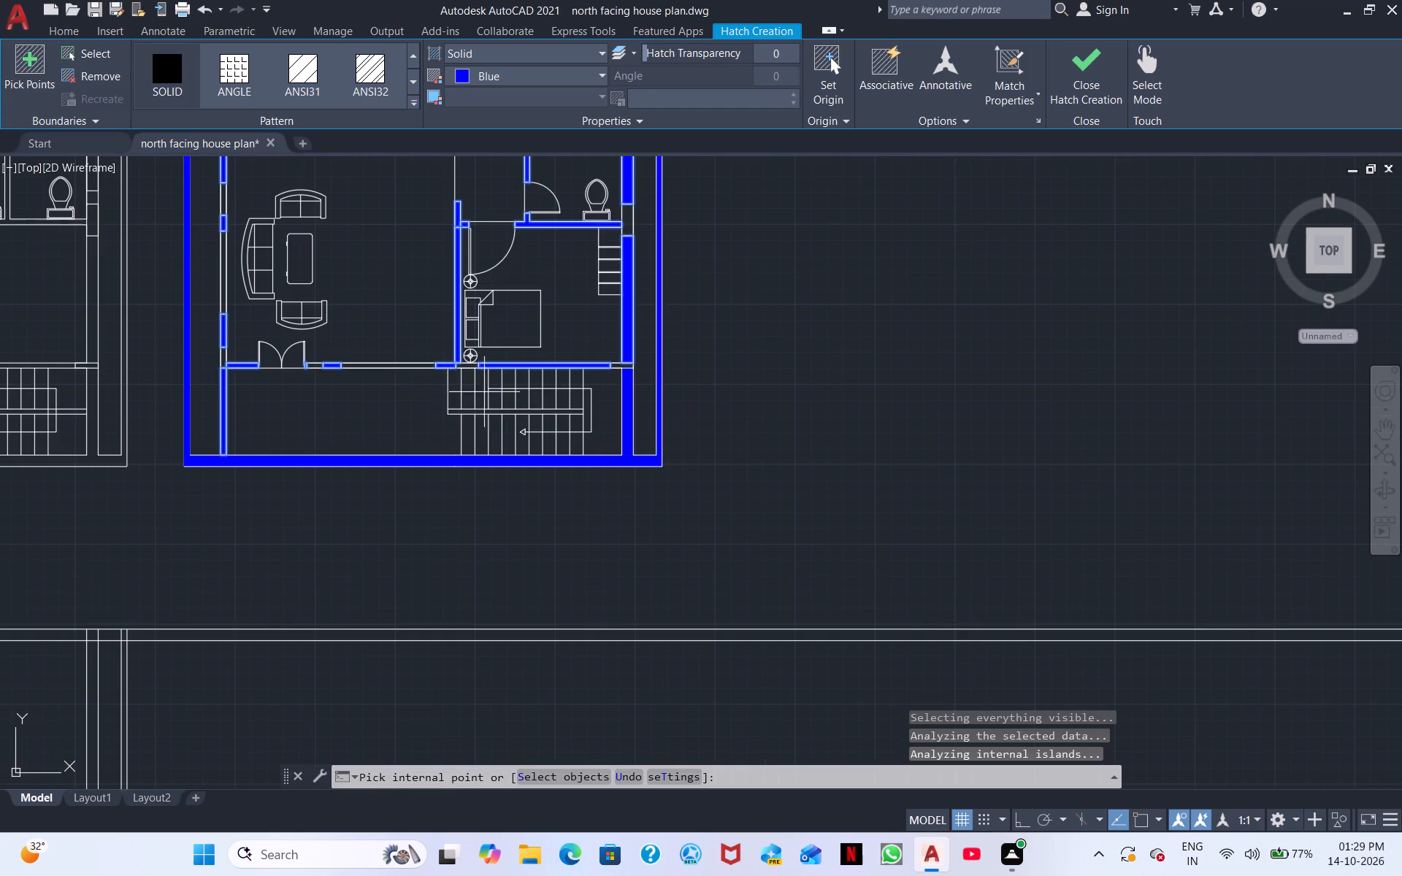
scroll(243, 342, down, 2)
middle_drag(180, 277, 438, 479)
scroll(415, 378, up, 2)
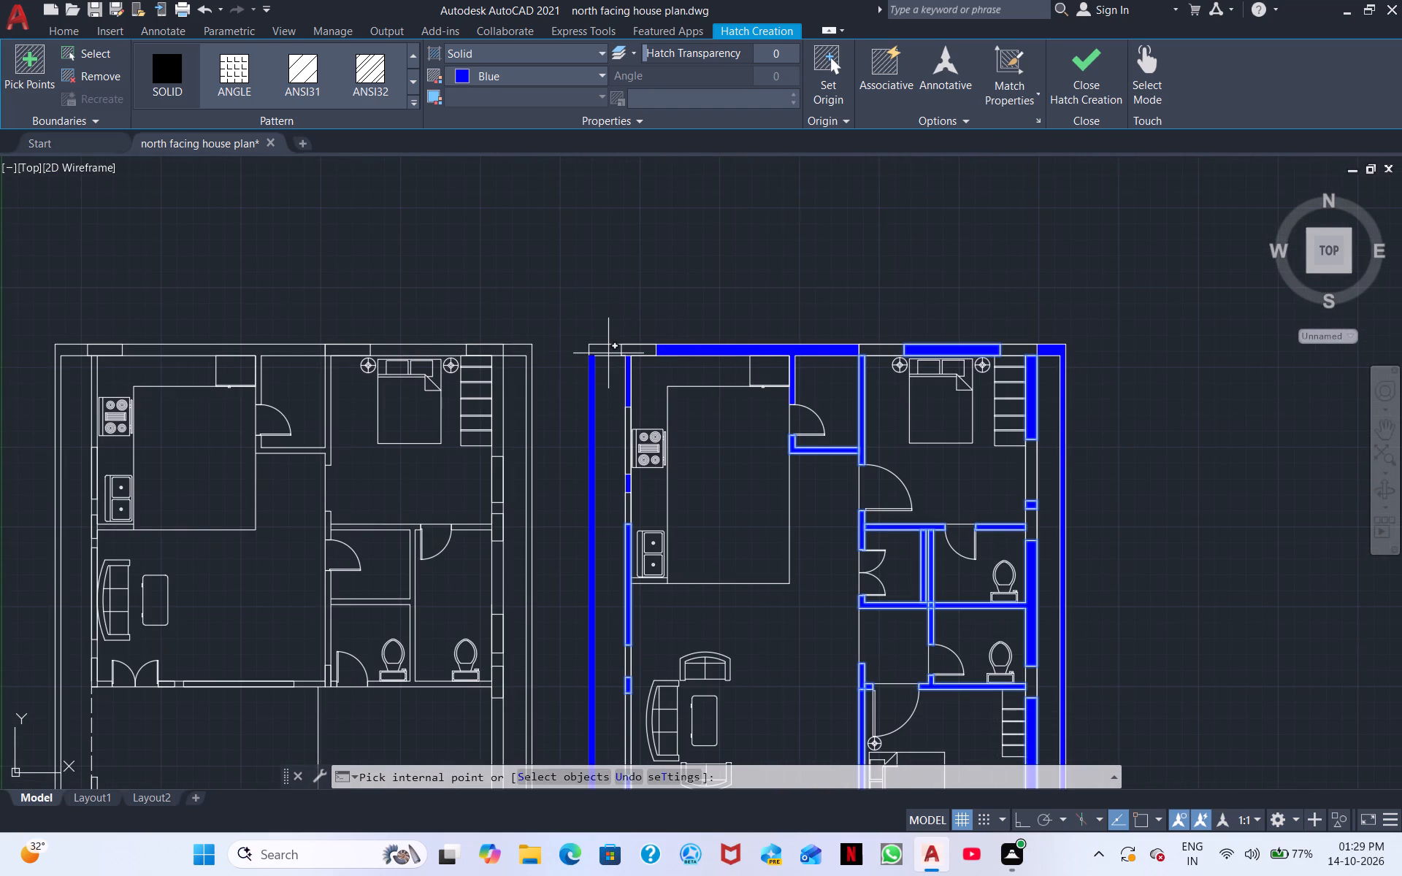
scroll(608, 353, up, 4)
scroll(537, 359, up, 4)
middle_drag(353, 370, 392, 373)
scroll(359, 374, down, 4)
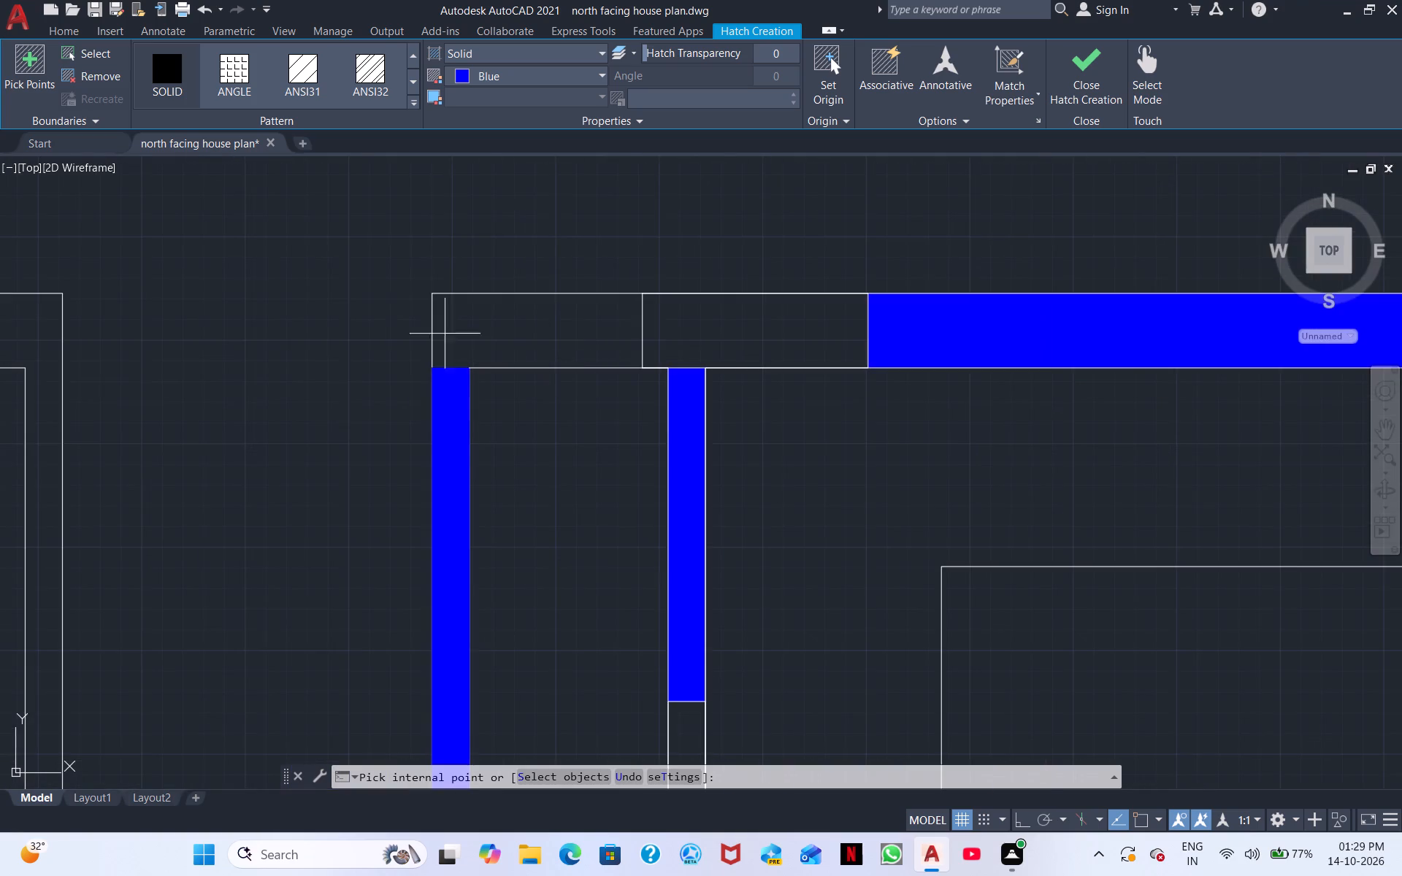
scroll(292, 334, down, 2)
scroll(594, 318, down, 1)
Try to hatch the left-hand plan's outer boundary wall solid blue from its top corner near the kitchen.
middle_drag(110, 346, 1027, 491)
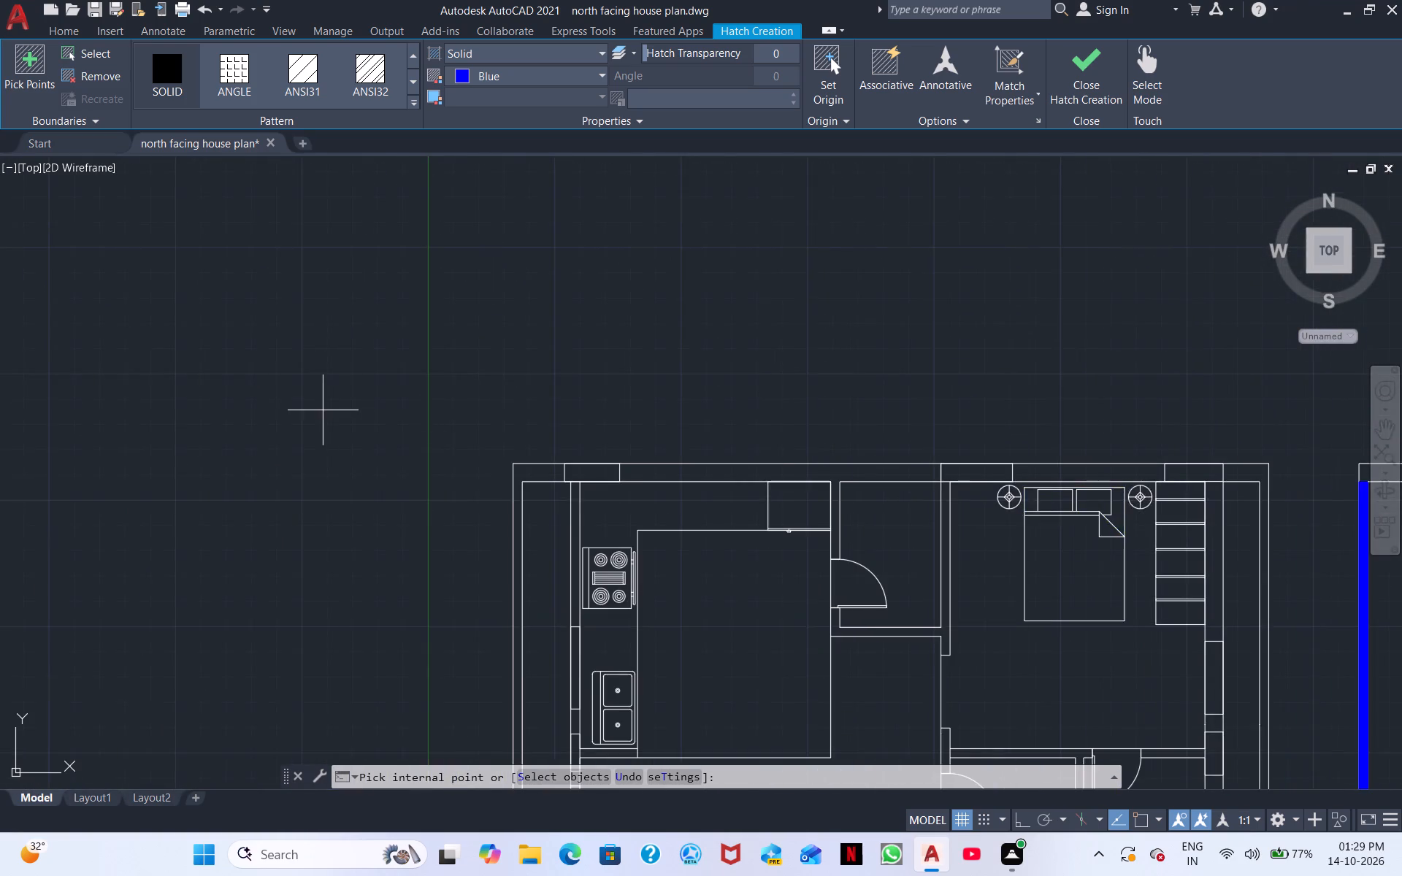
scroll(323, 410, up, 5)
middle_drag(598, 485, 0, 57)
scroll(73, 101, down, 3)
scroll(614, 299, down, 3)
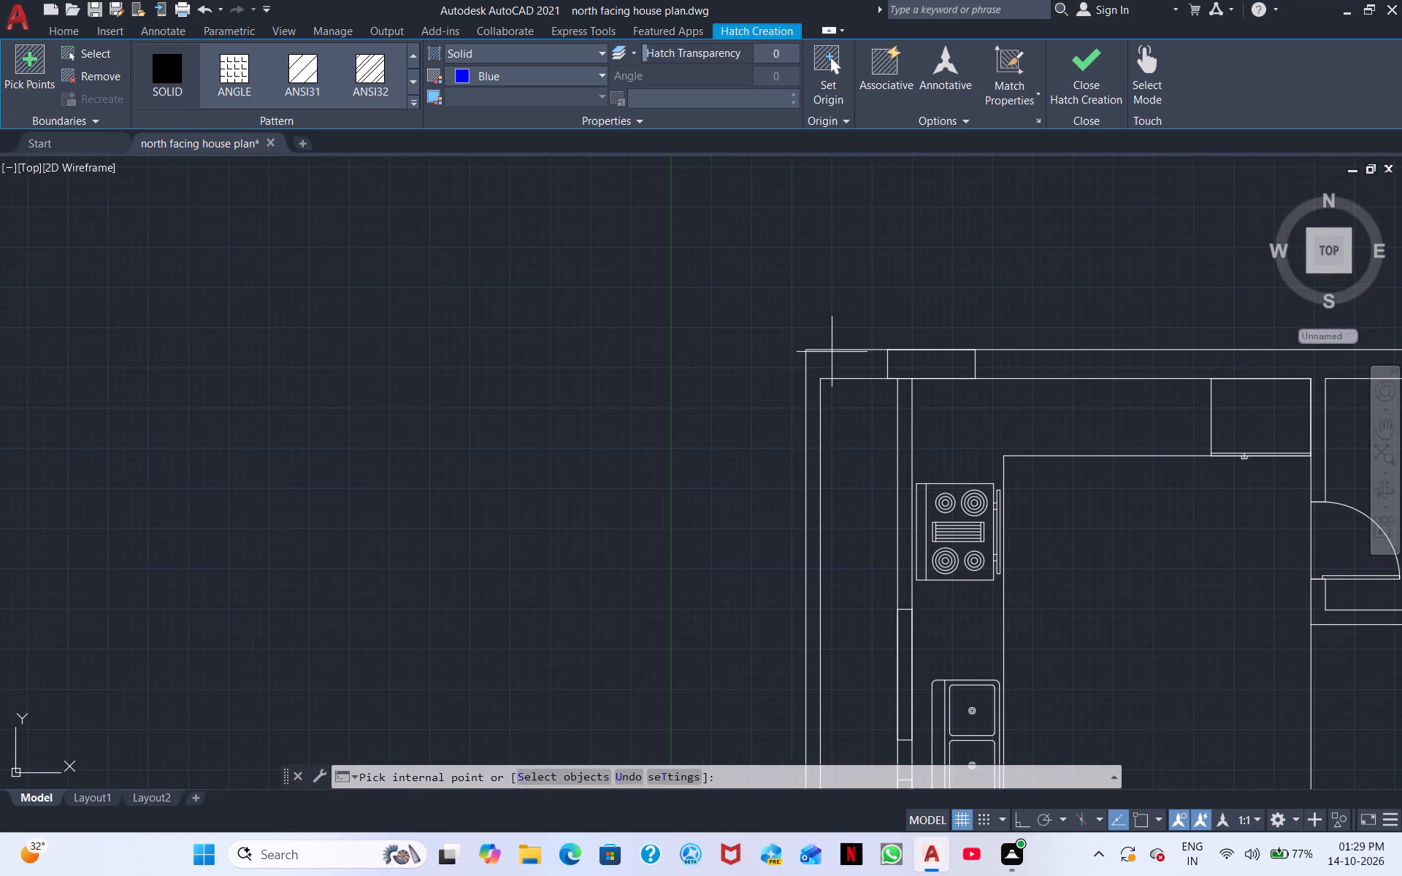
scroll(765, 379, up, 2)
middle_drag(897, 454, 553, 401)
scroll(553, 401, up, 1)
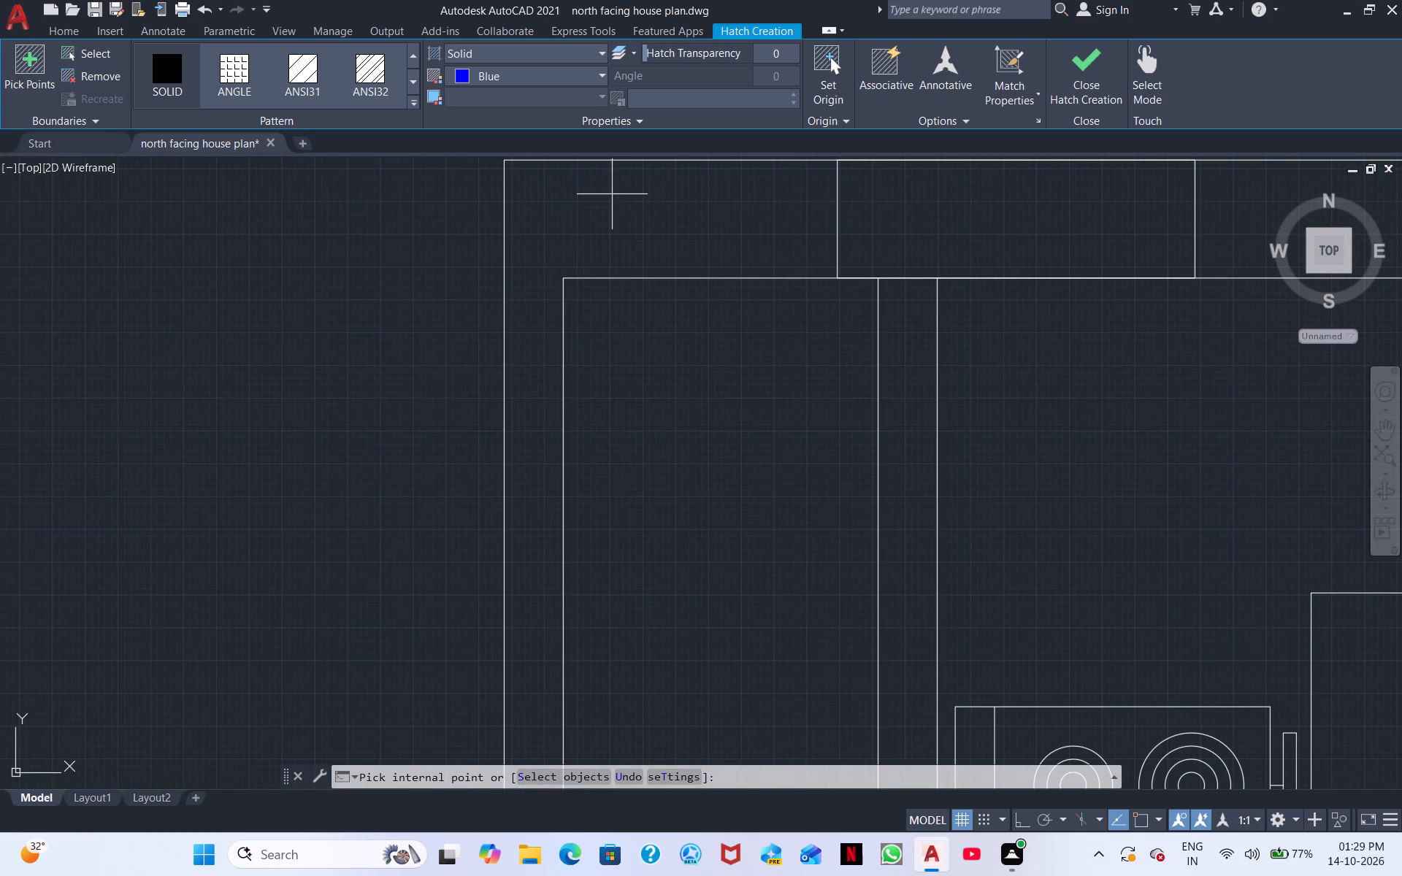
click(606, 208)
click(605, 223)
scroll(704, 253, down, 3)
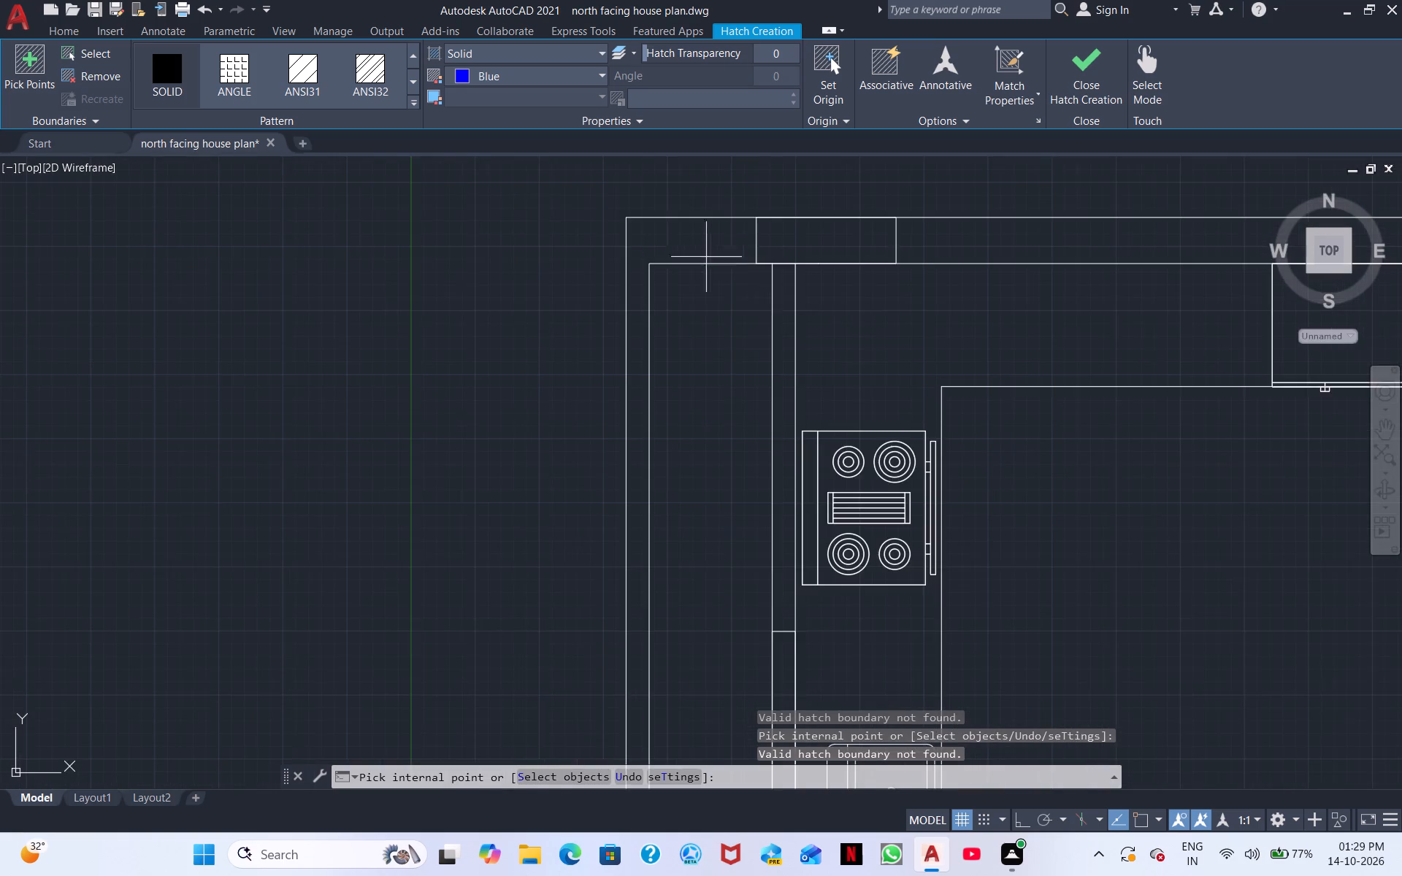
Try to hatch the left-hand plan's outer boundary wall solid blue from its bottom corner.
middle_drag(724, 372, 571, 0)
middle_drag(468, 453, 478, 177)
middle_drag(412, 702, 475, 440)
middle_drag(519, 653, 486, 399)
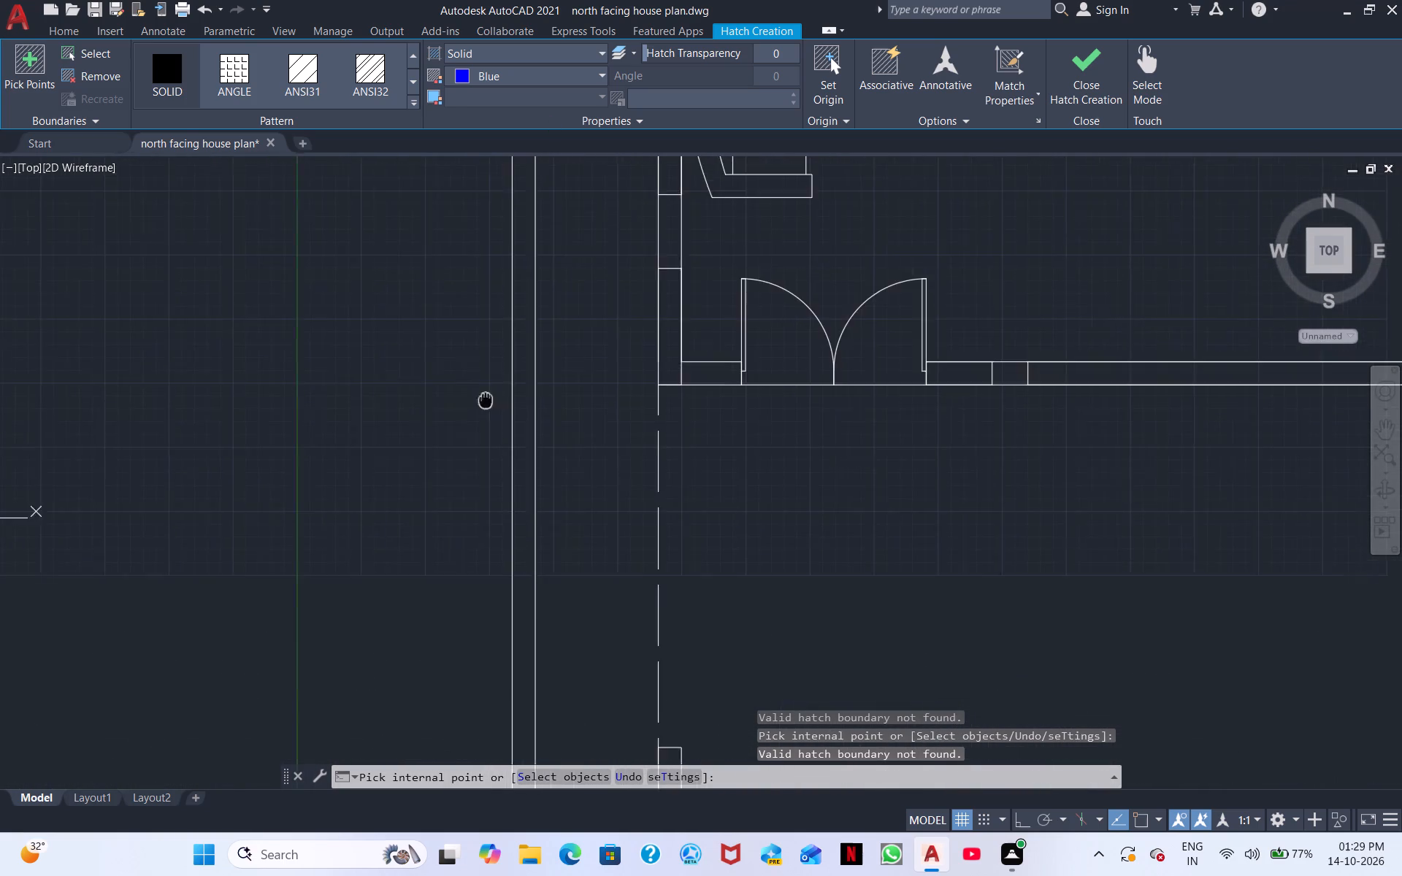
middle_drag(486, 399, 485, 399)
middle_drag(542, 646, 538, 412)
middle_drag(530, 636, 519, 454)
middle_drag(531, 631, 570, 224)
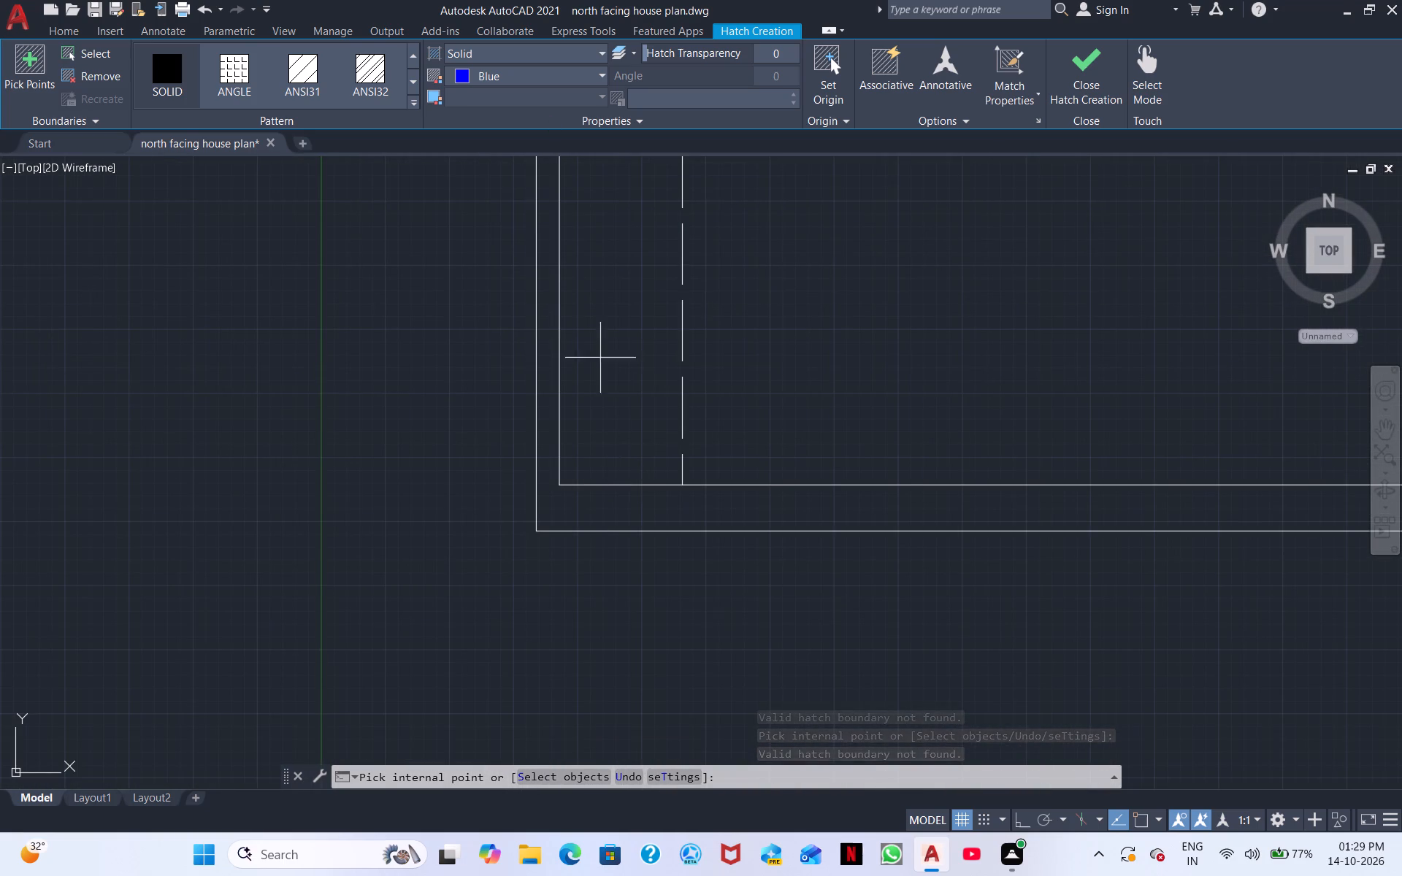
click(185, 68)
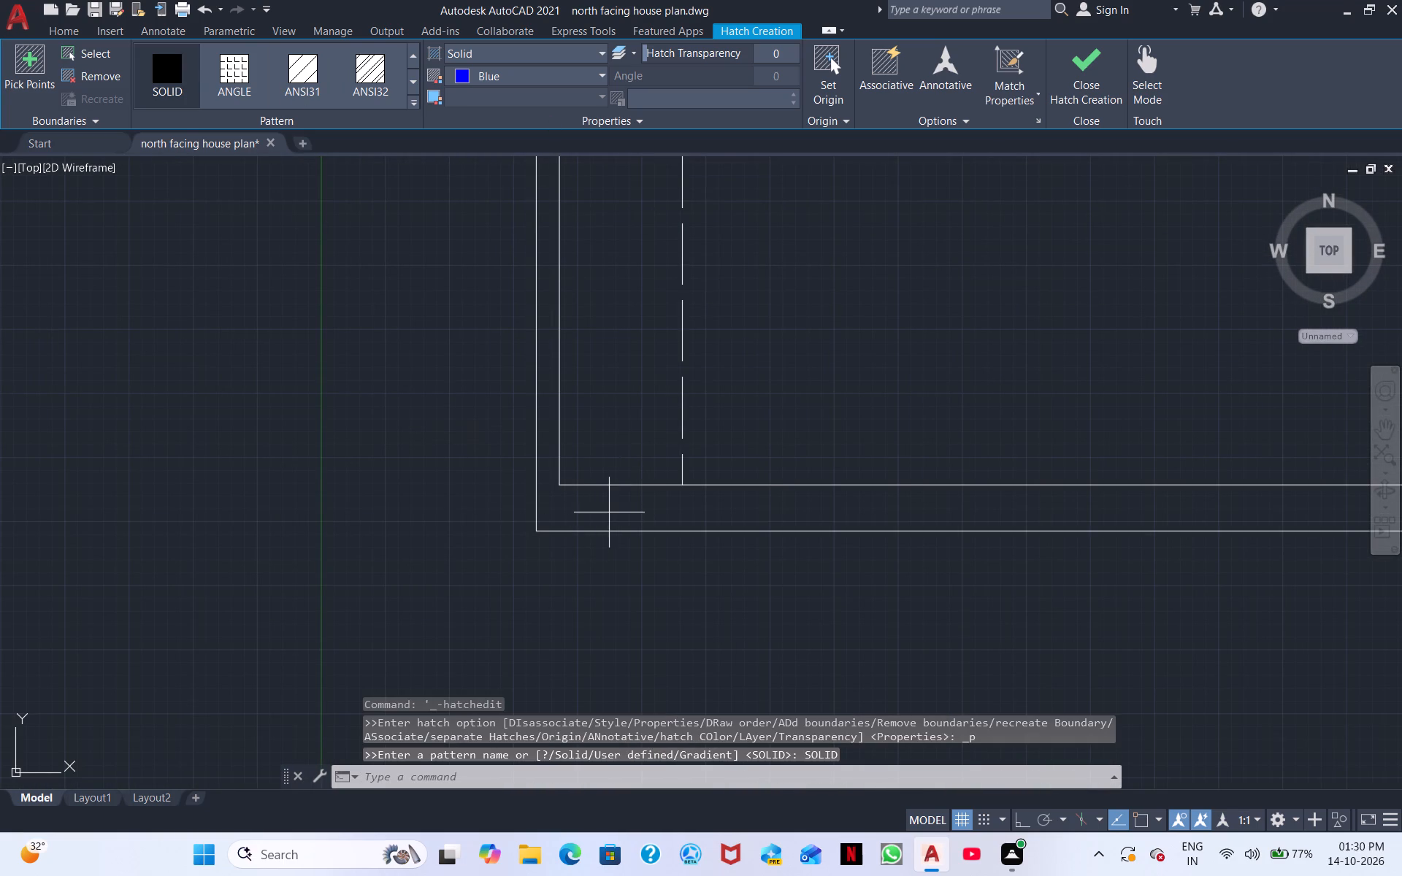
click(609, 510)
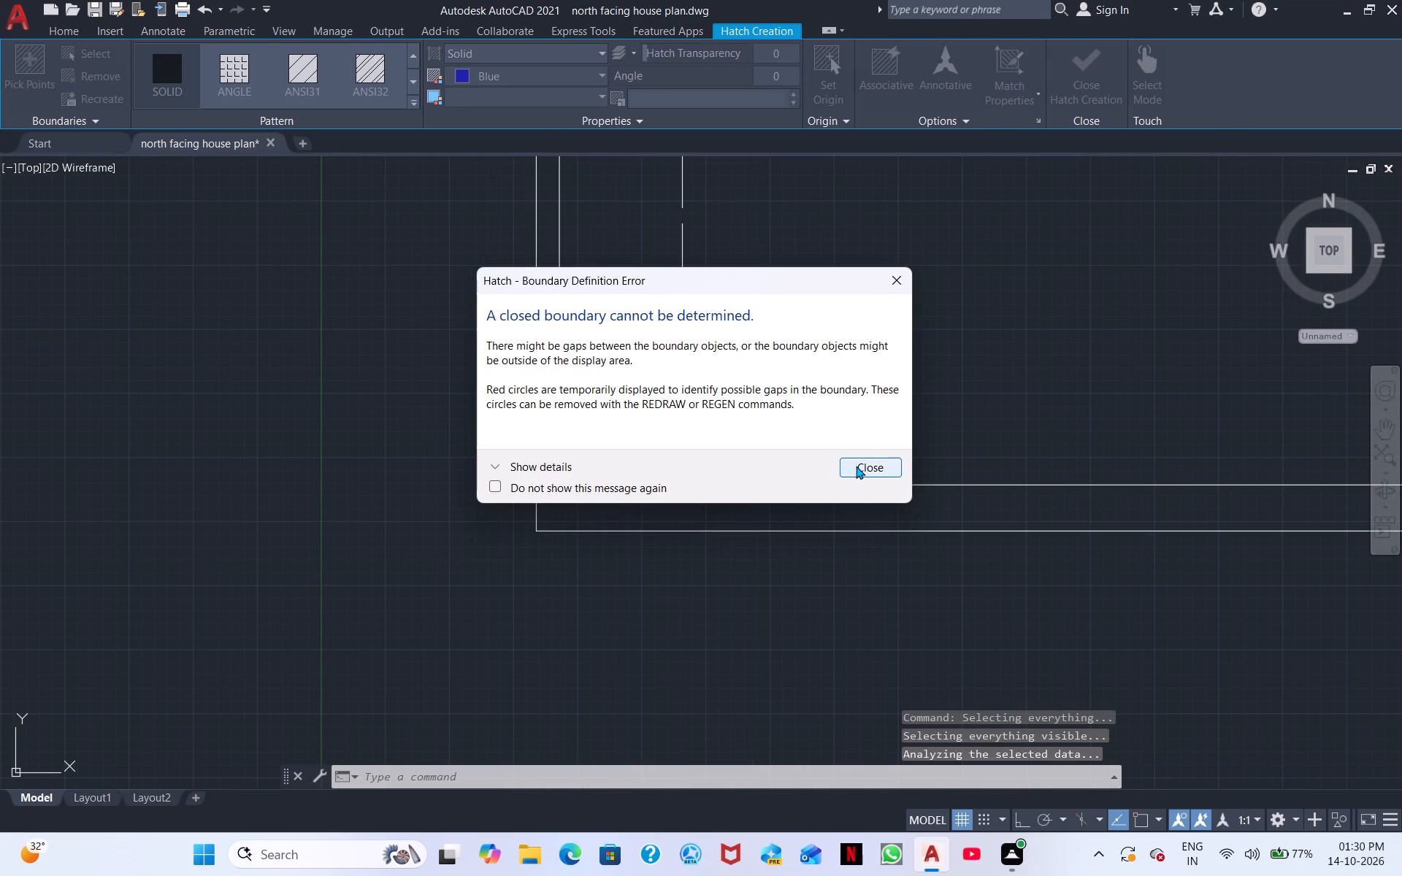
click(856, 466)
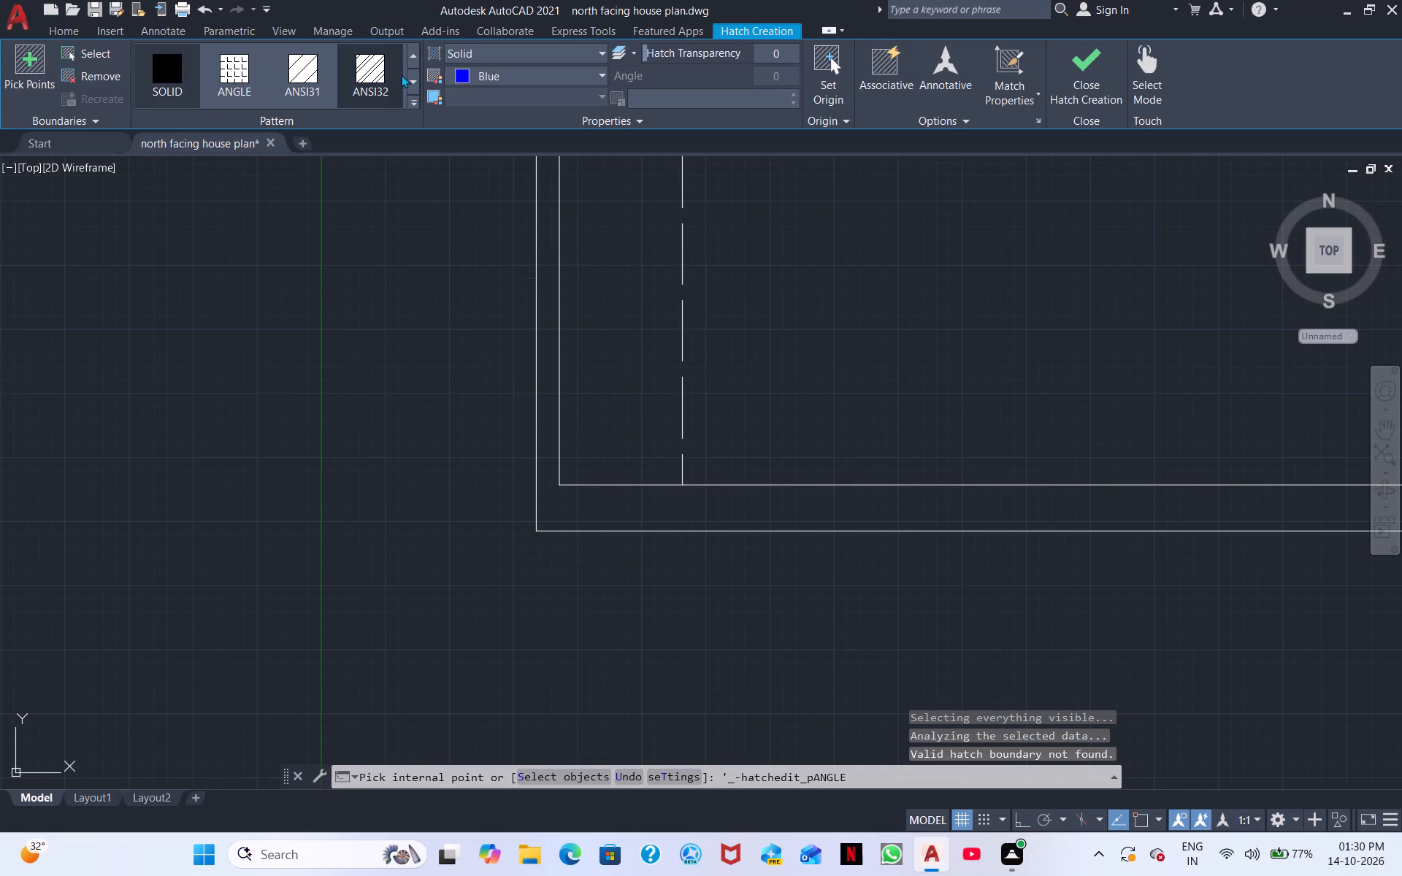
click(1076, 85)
Join the two collinear line segments meeting at the circled gap on the outer edge of the right-hand plan's bottom wall.
scroll(928, 258, down, 3)
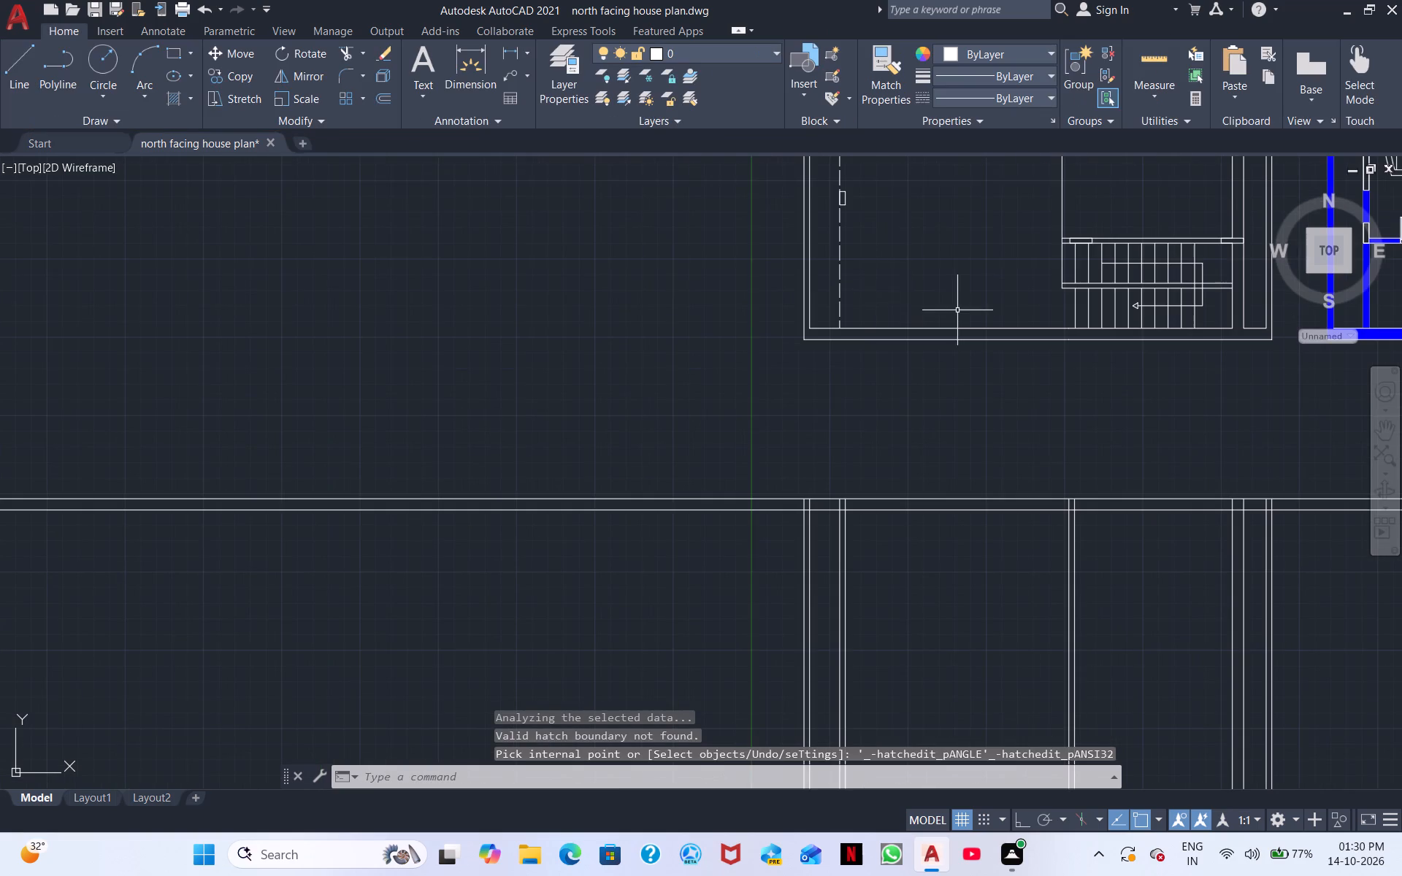
scroll(953, 318, down, 2)
scroll(959, 312, up, 1)
middle_drag(959, 310, 105, 294)
scroll(105, 294, down, 2)
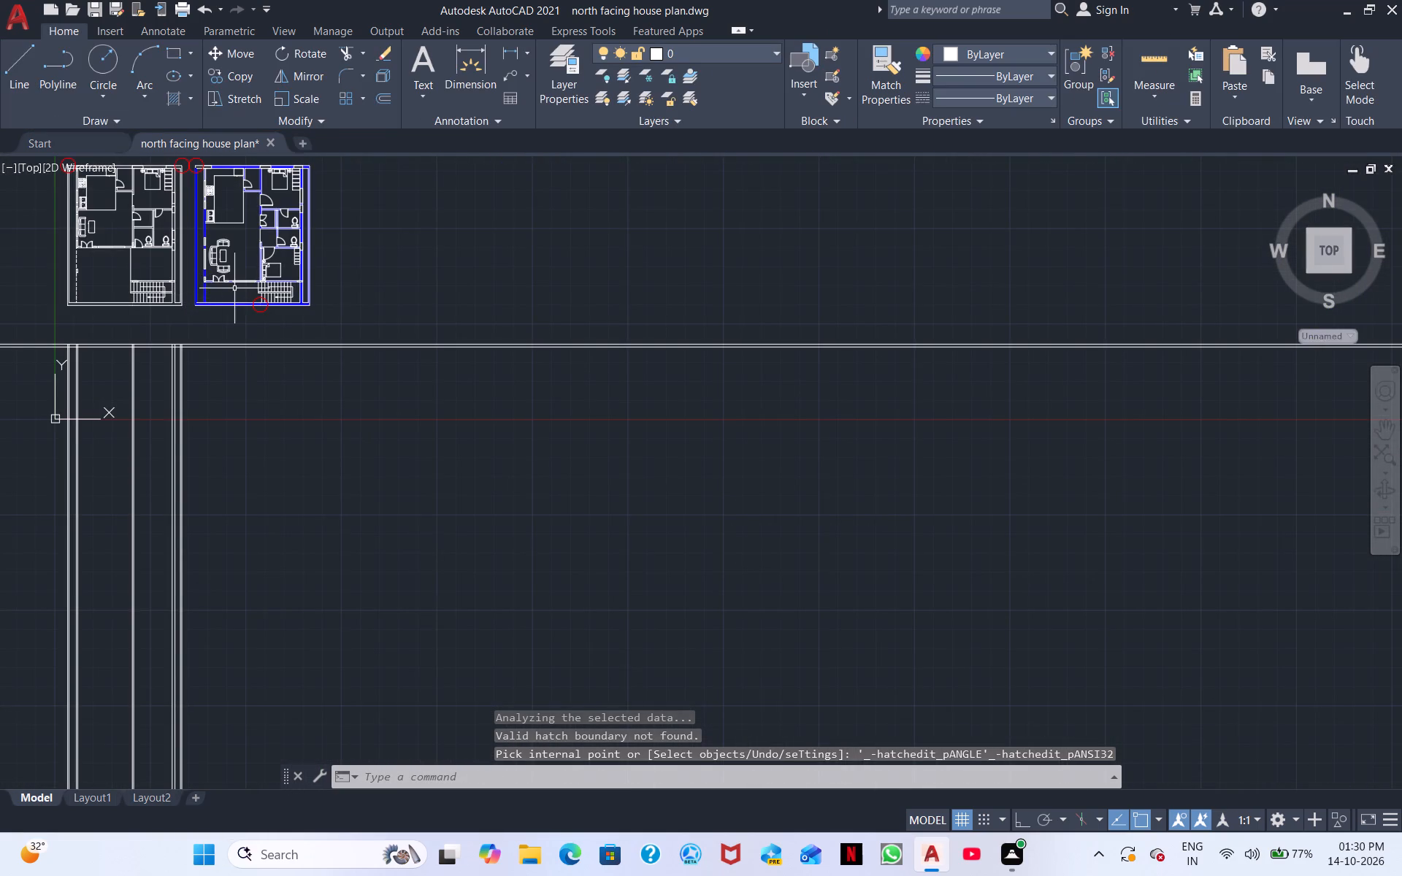
scroll(234, 288, down, 1)
scroll(234, 288, up, 5)
scroll(424, 424, up, 4)
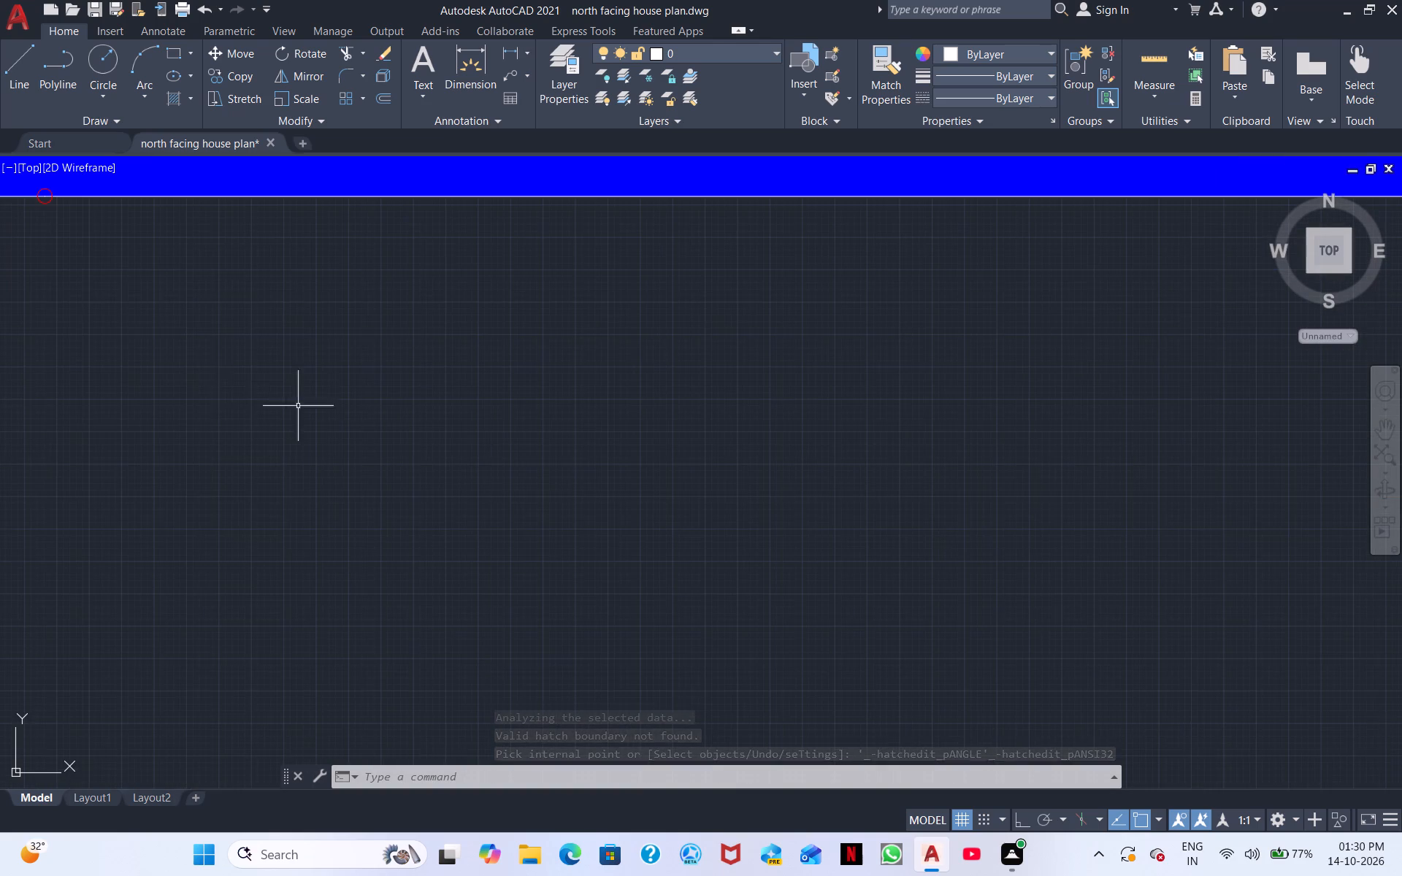
middle_drag(123, 297, 502, 443)
scroll(421, 400, up, 3)
middle_drag(399, 253, 406, 481)
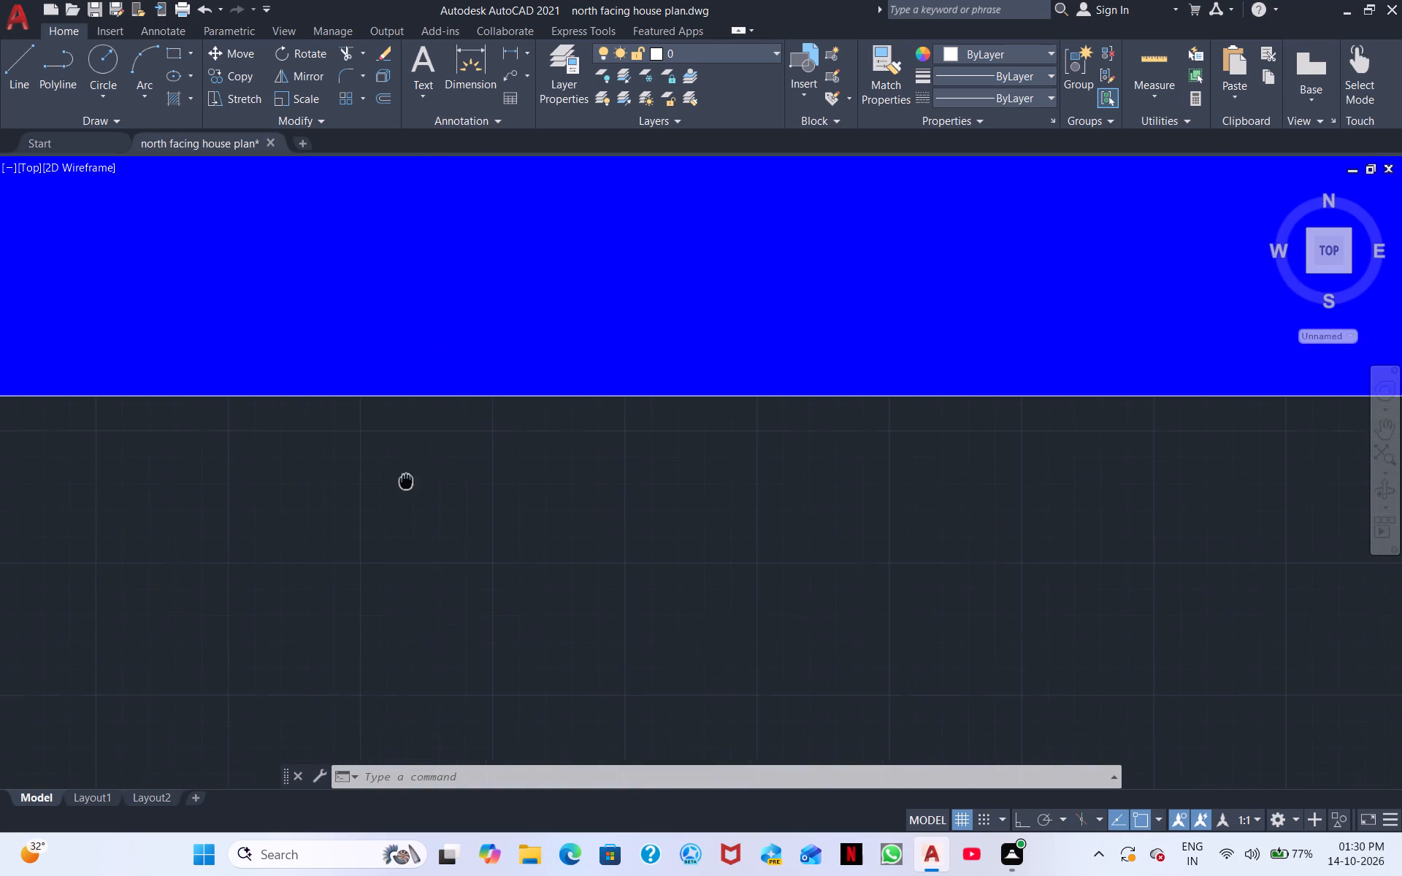
middle_drag(406, 481, 409, 488)
scroll(435, 445, up, 2)
scroll(432, 367, up, 3)
scroll(503, 301, up, 4)
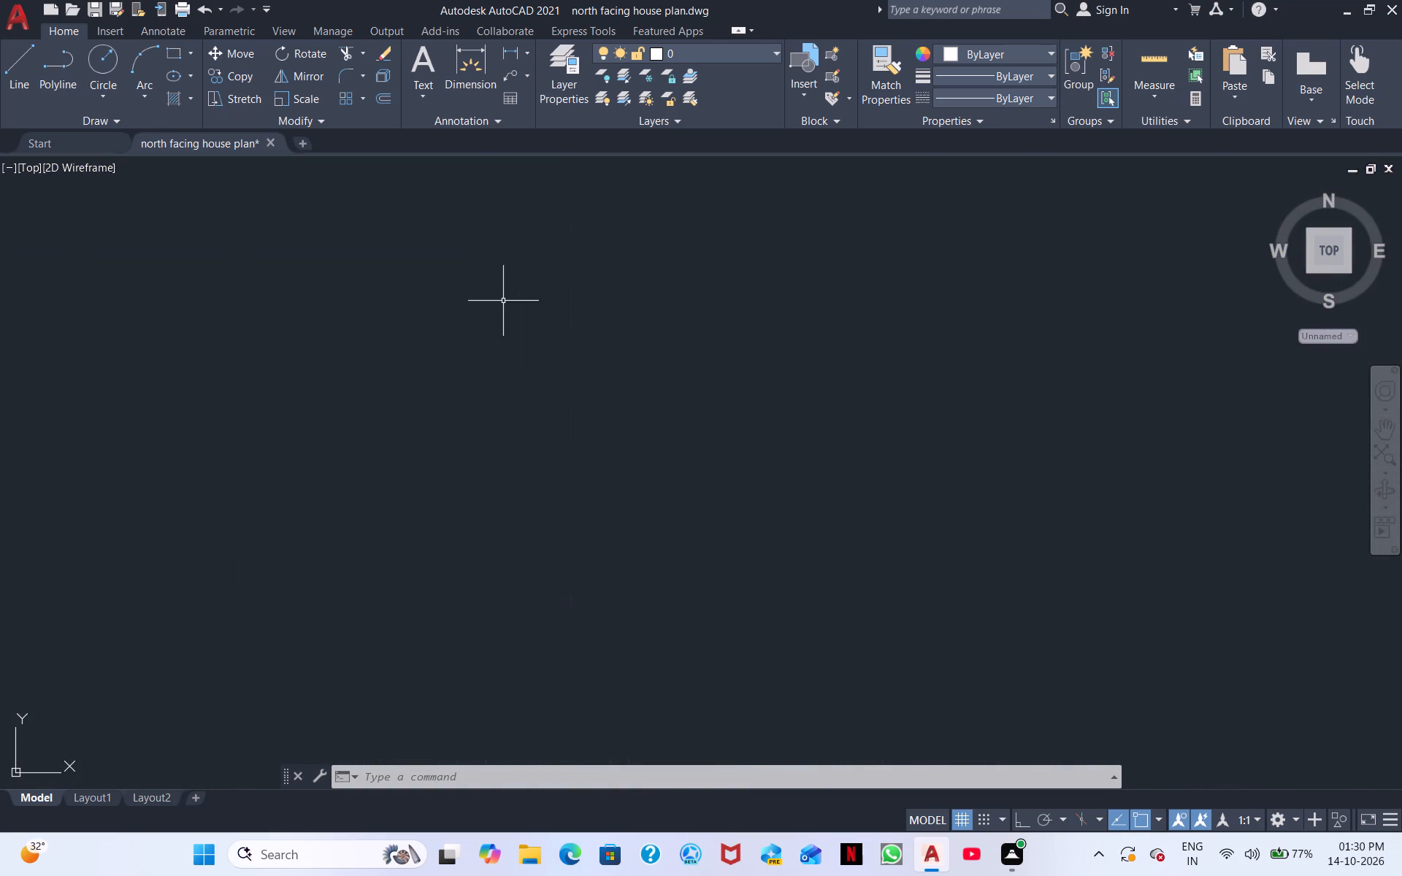
middle_drag(532, 292, 300, 778)
scroll(573, 567, up, 3)
middle_drag(549, 484, 399, 714)
scroll(485, 575, up, 4)
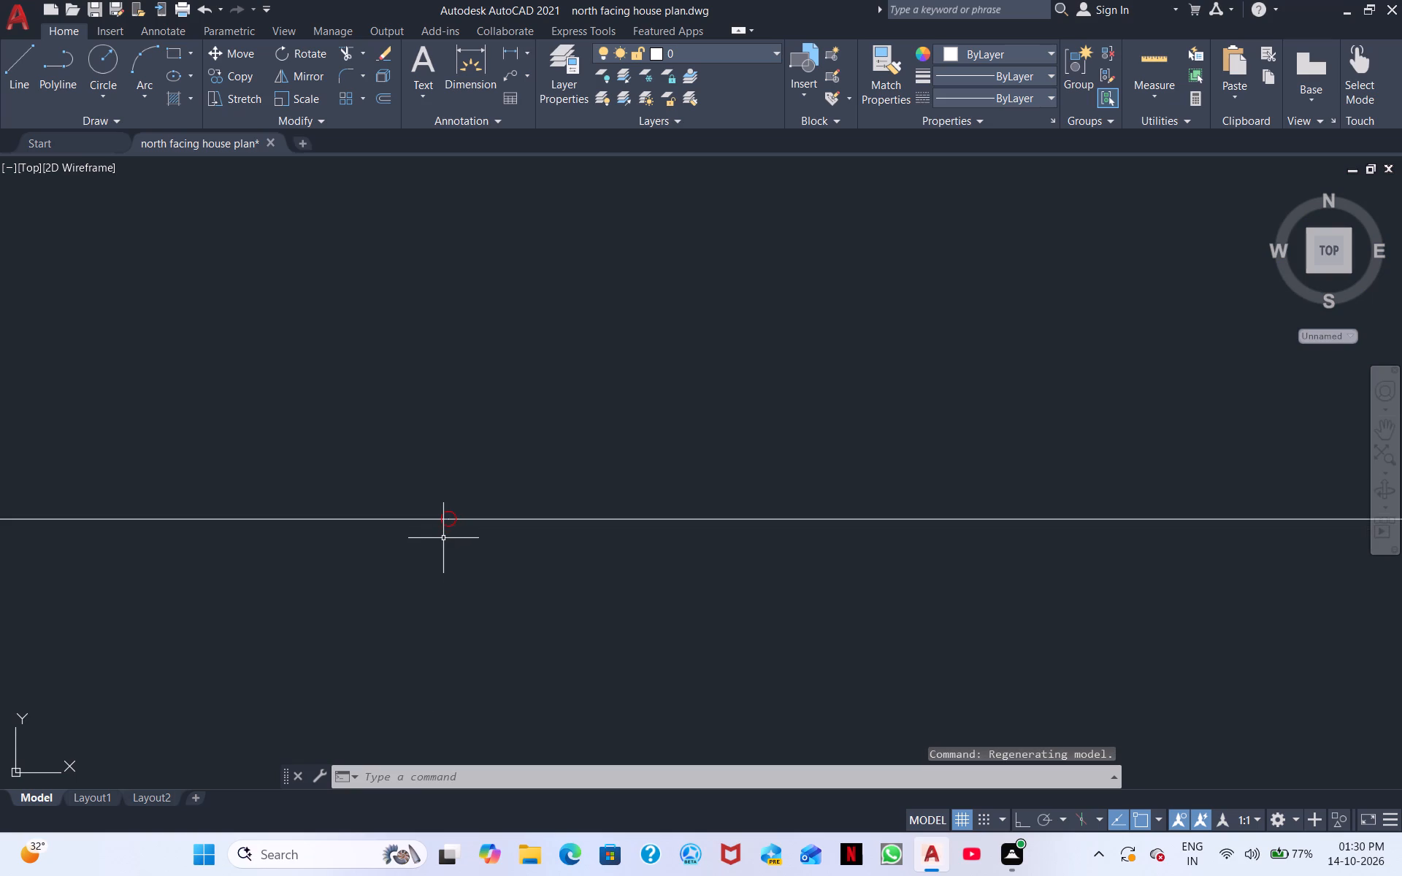
scroll(443, 538, up, 6)
middle_drag(489, 262, 501, 626)
scroll(489, 264, up, 2)
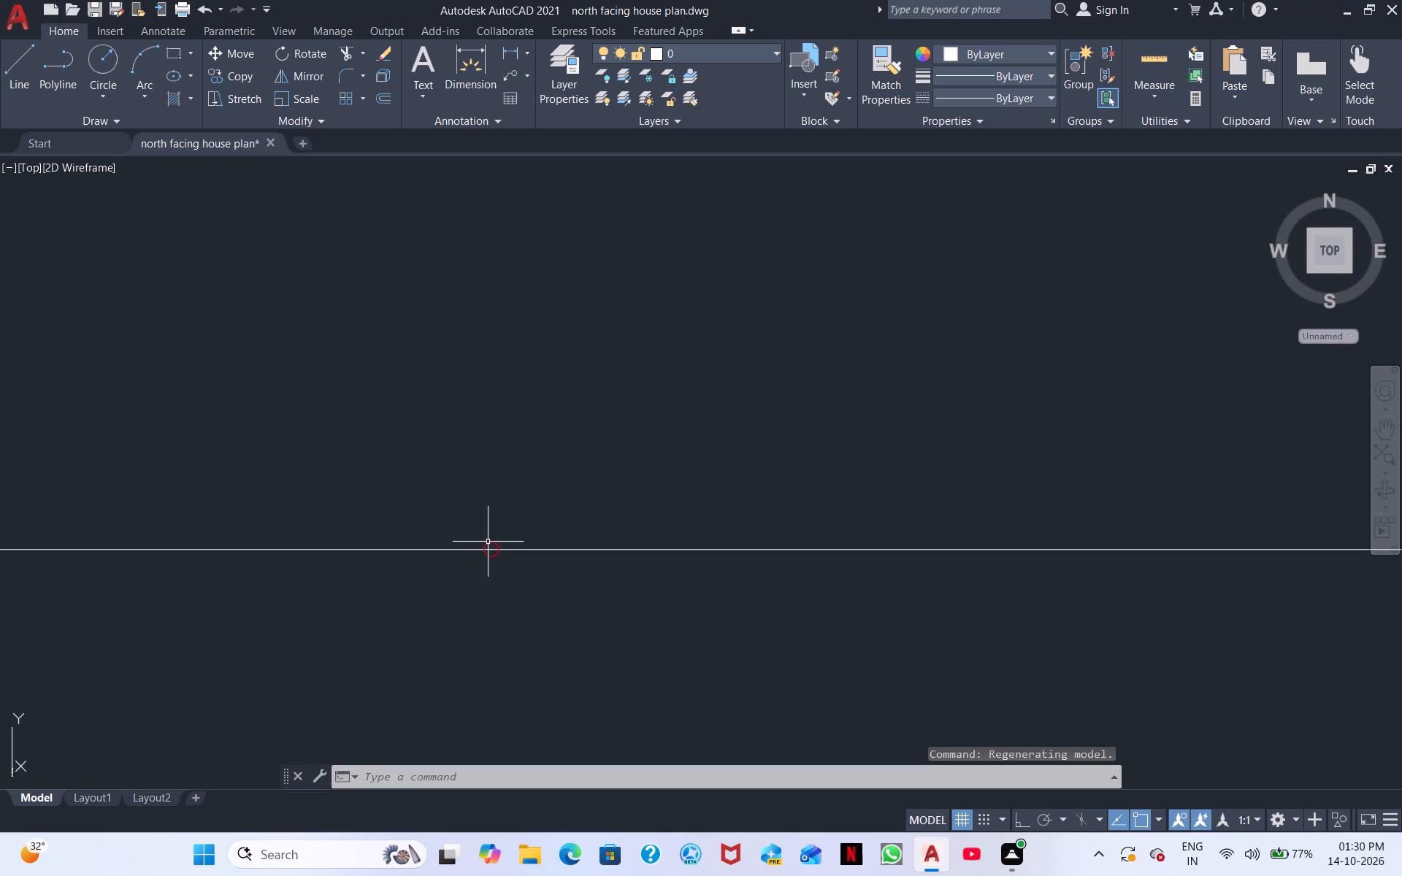
click(491, 550)
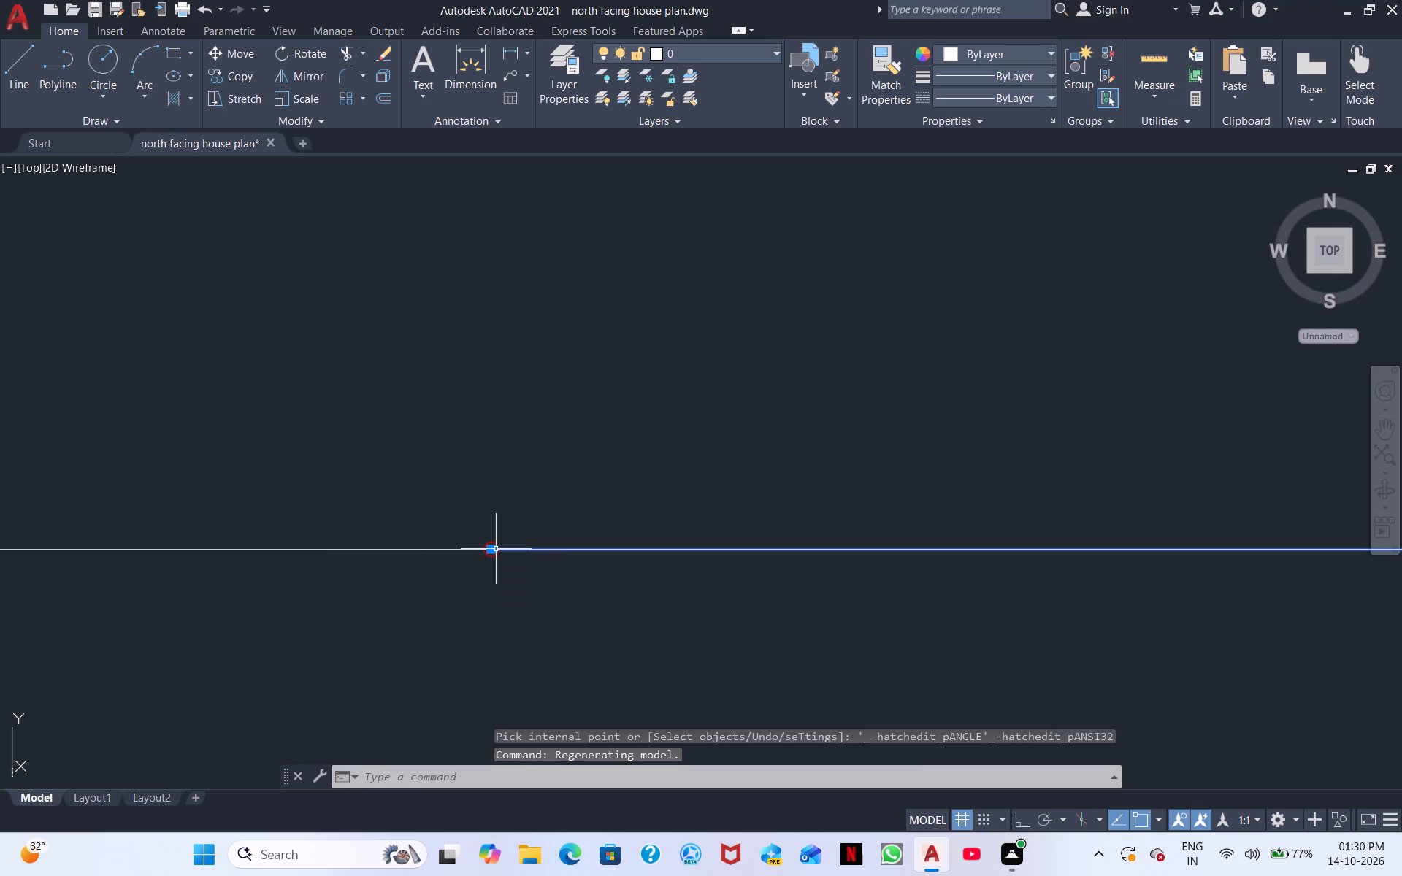
right_click(496, 564)
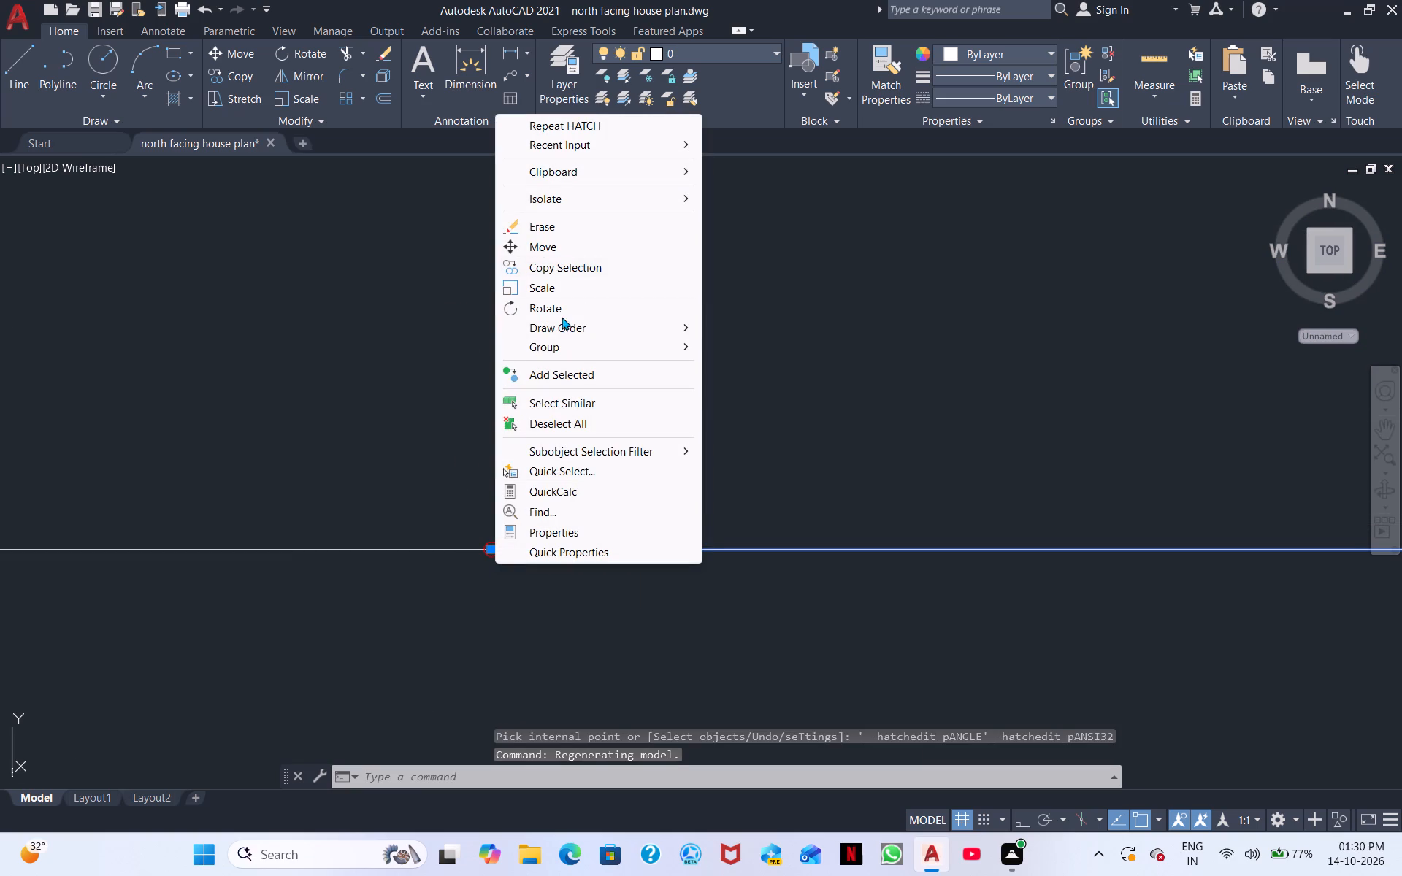
text(j)
key(space)
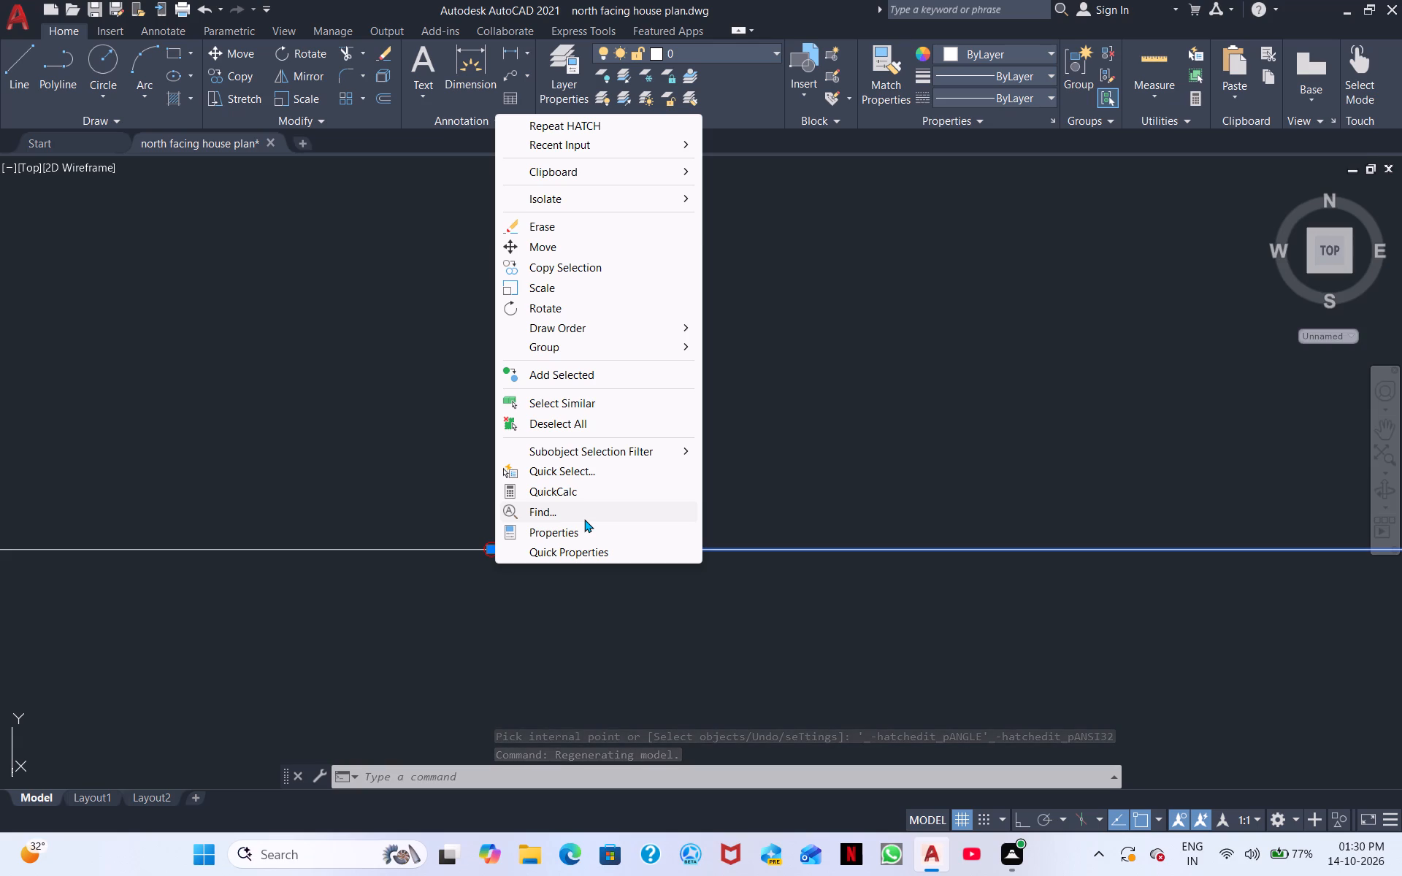
click(789, 459)
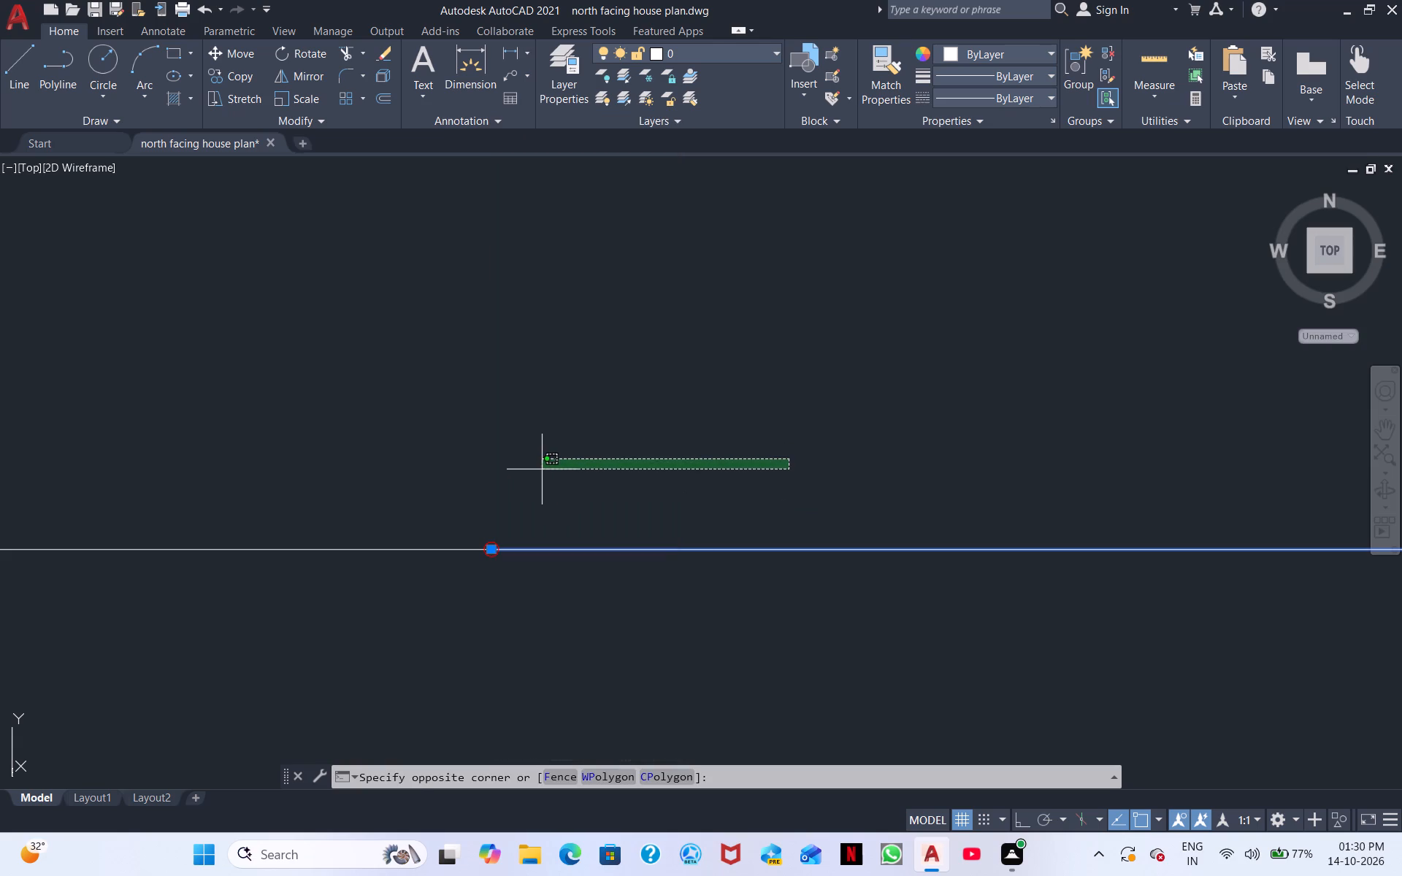
text(j)
key(space)
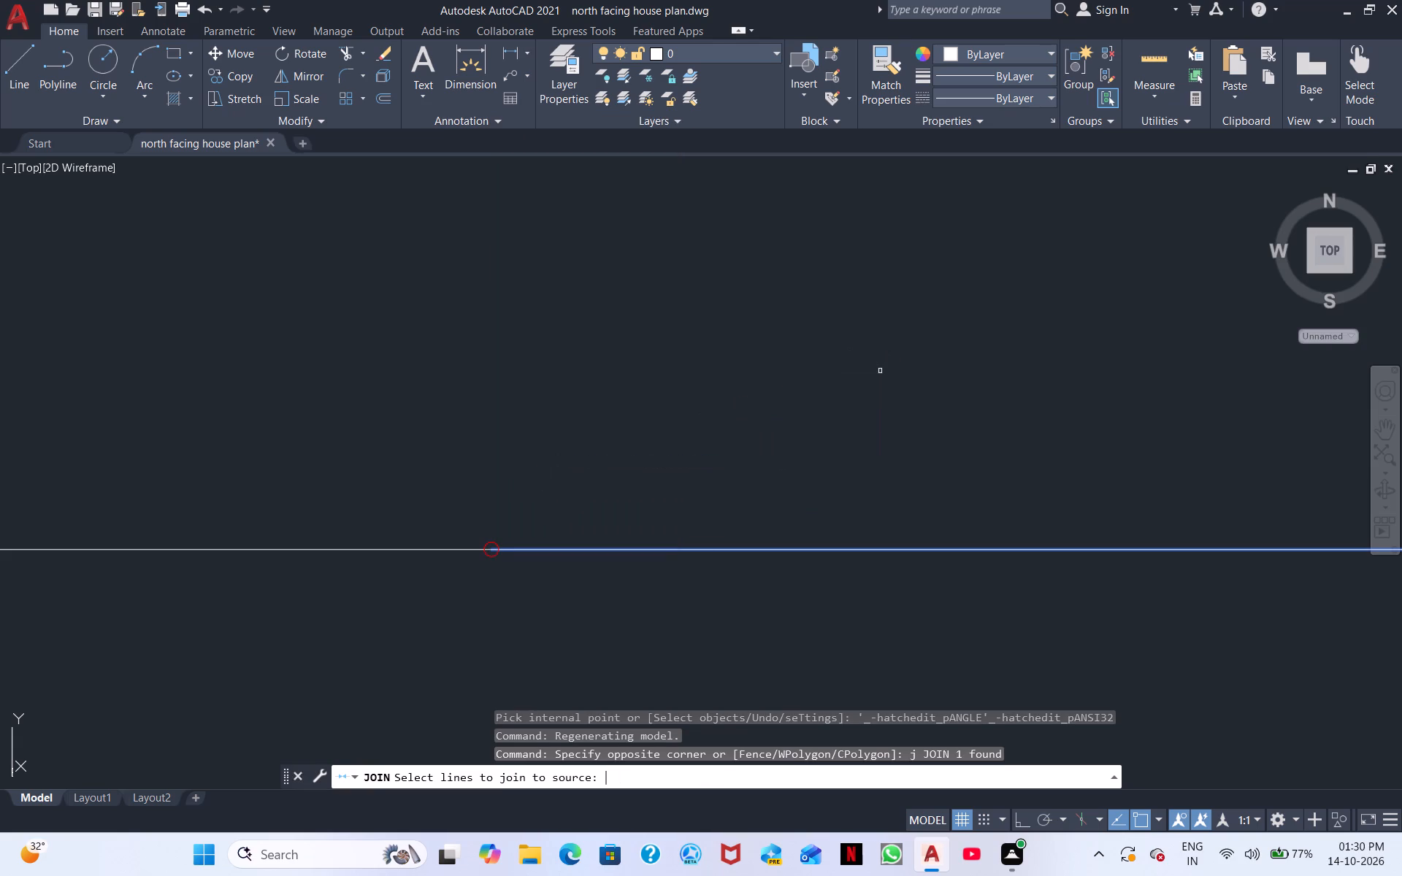
click(572, 582)
click(461, 503)
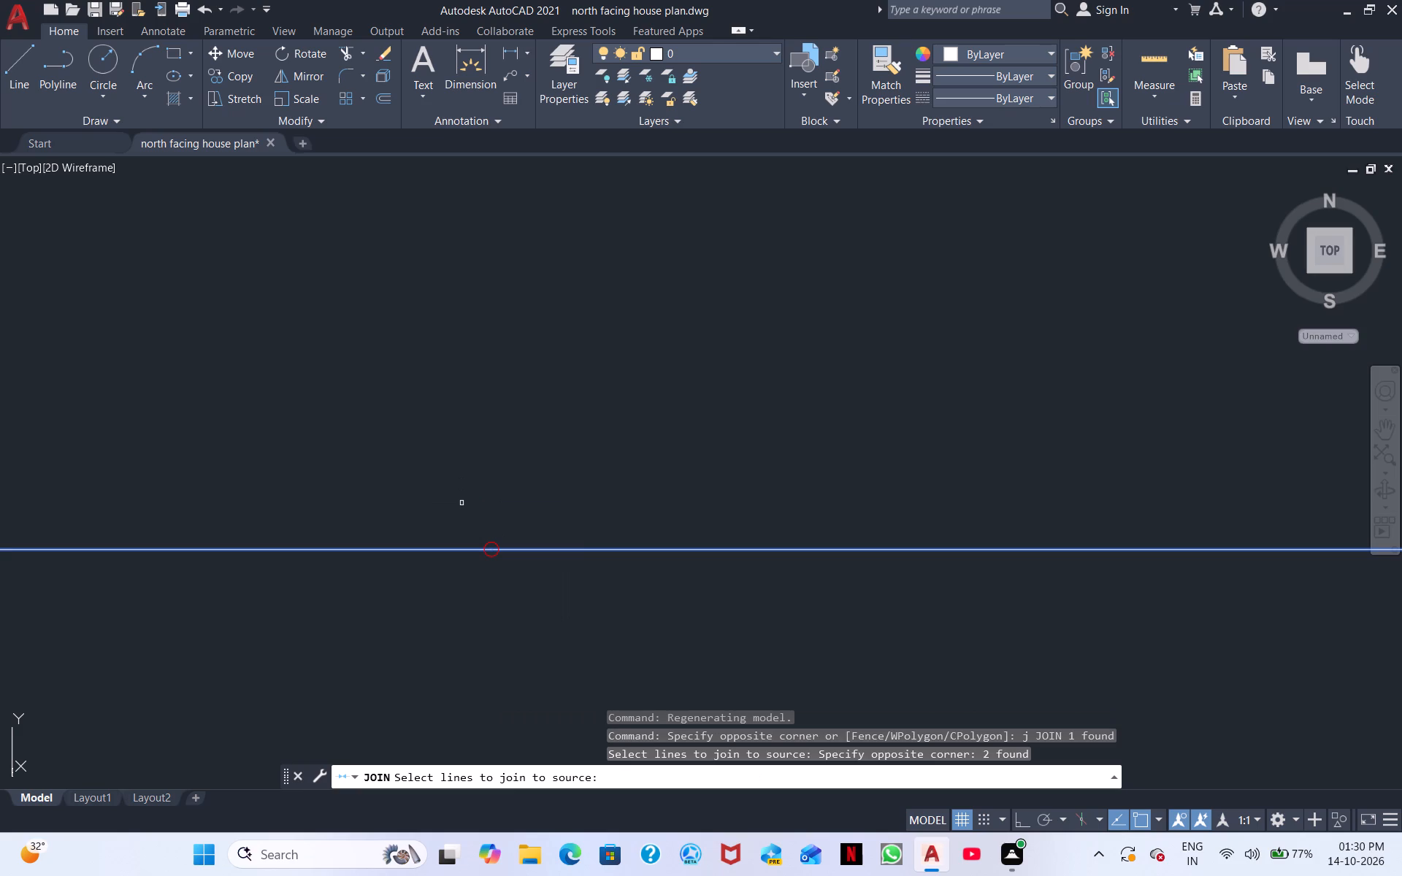
text(j)
key(space)
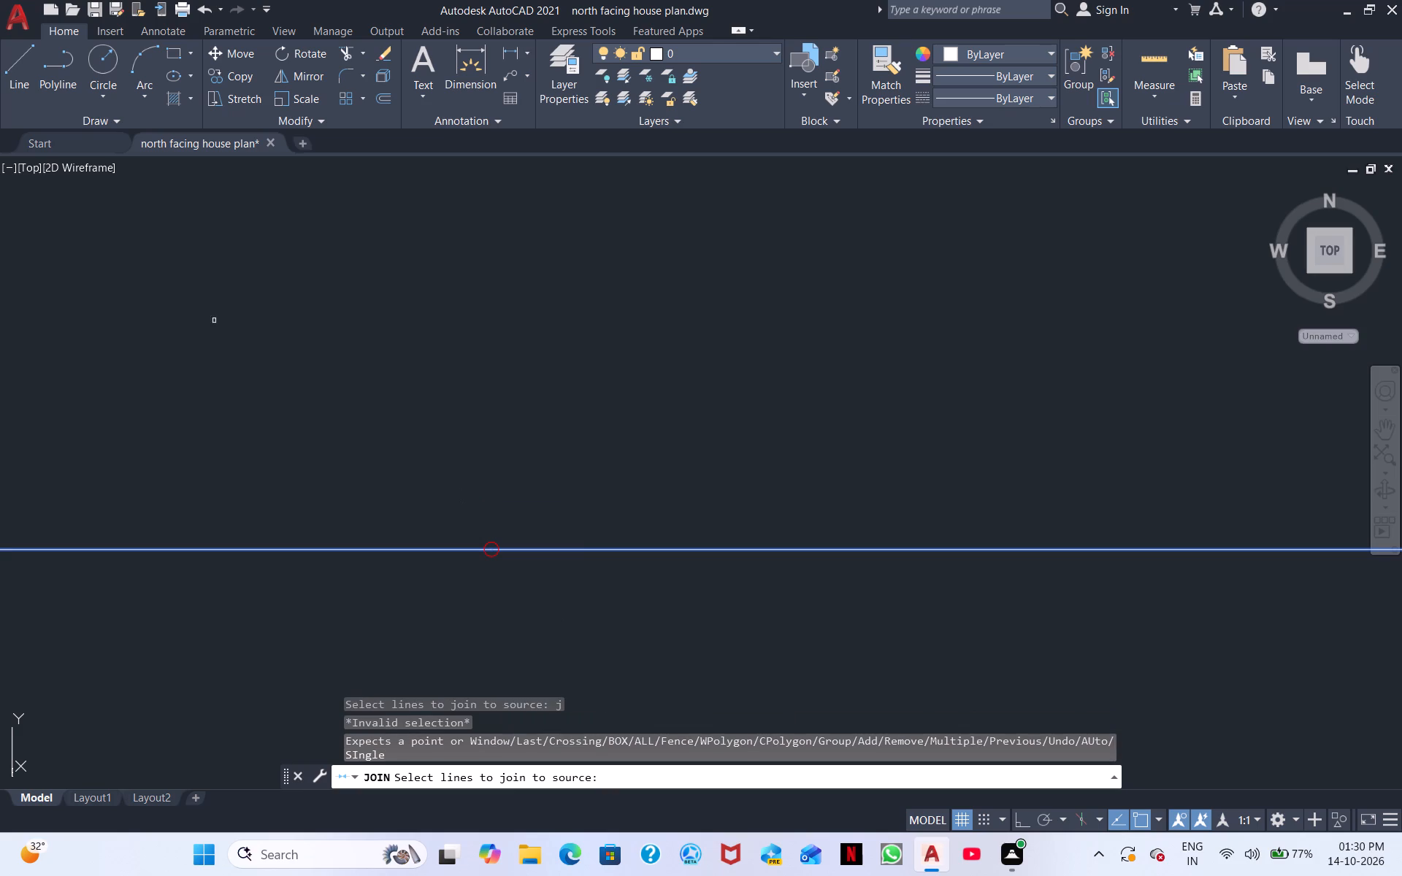
key(space)
Join the two outer wall lines at the left-hand plan's circled top corner, on the side facing the right-hand plan.
scroll(331, 602, up, 2)
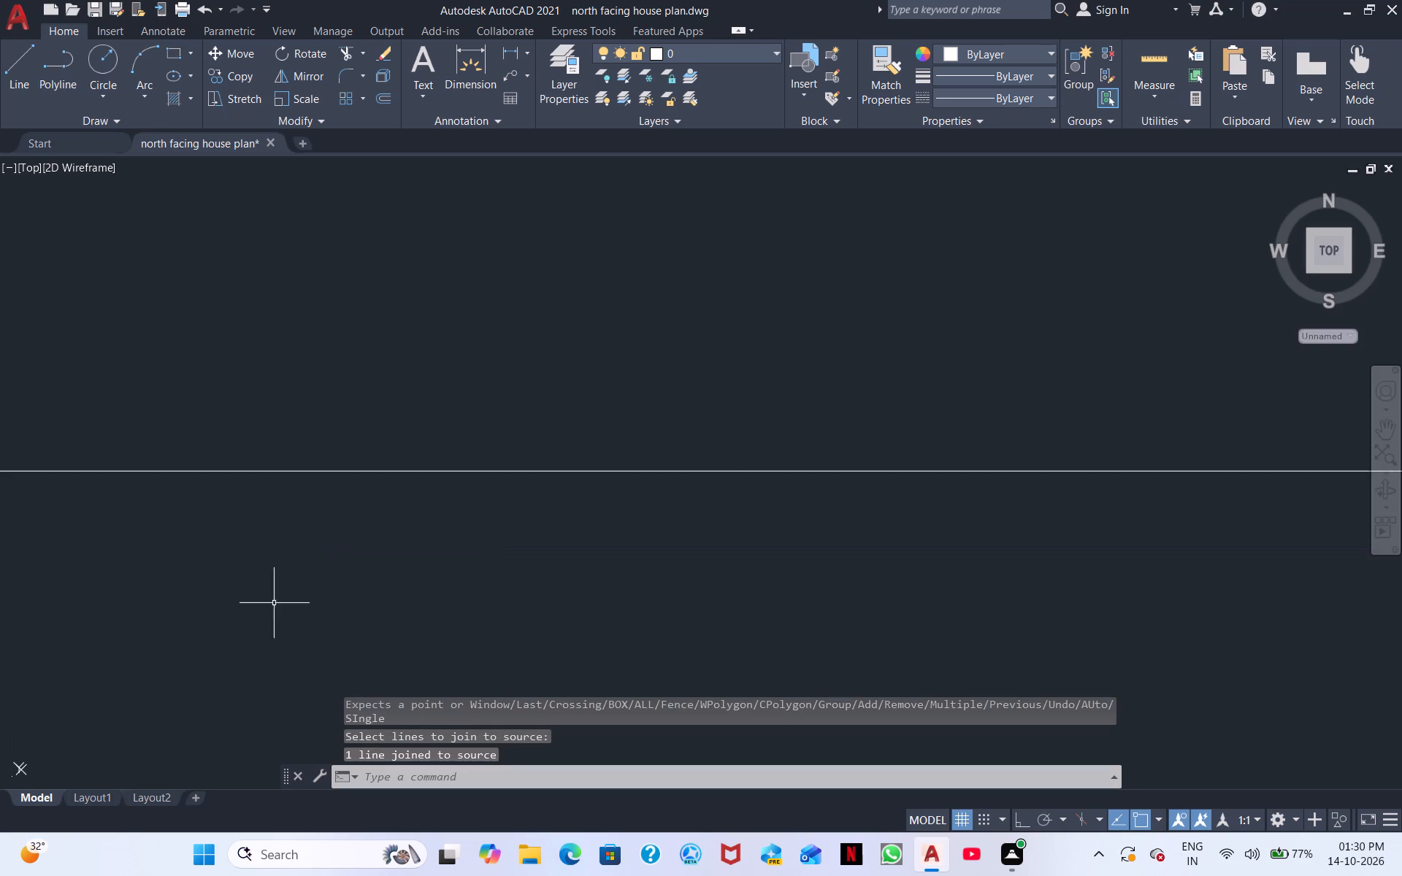
scroll(337, 612, down, 3)
scroll(188, 356, down, 17)
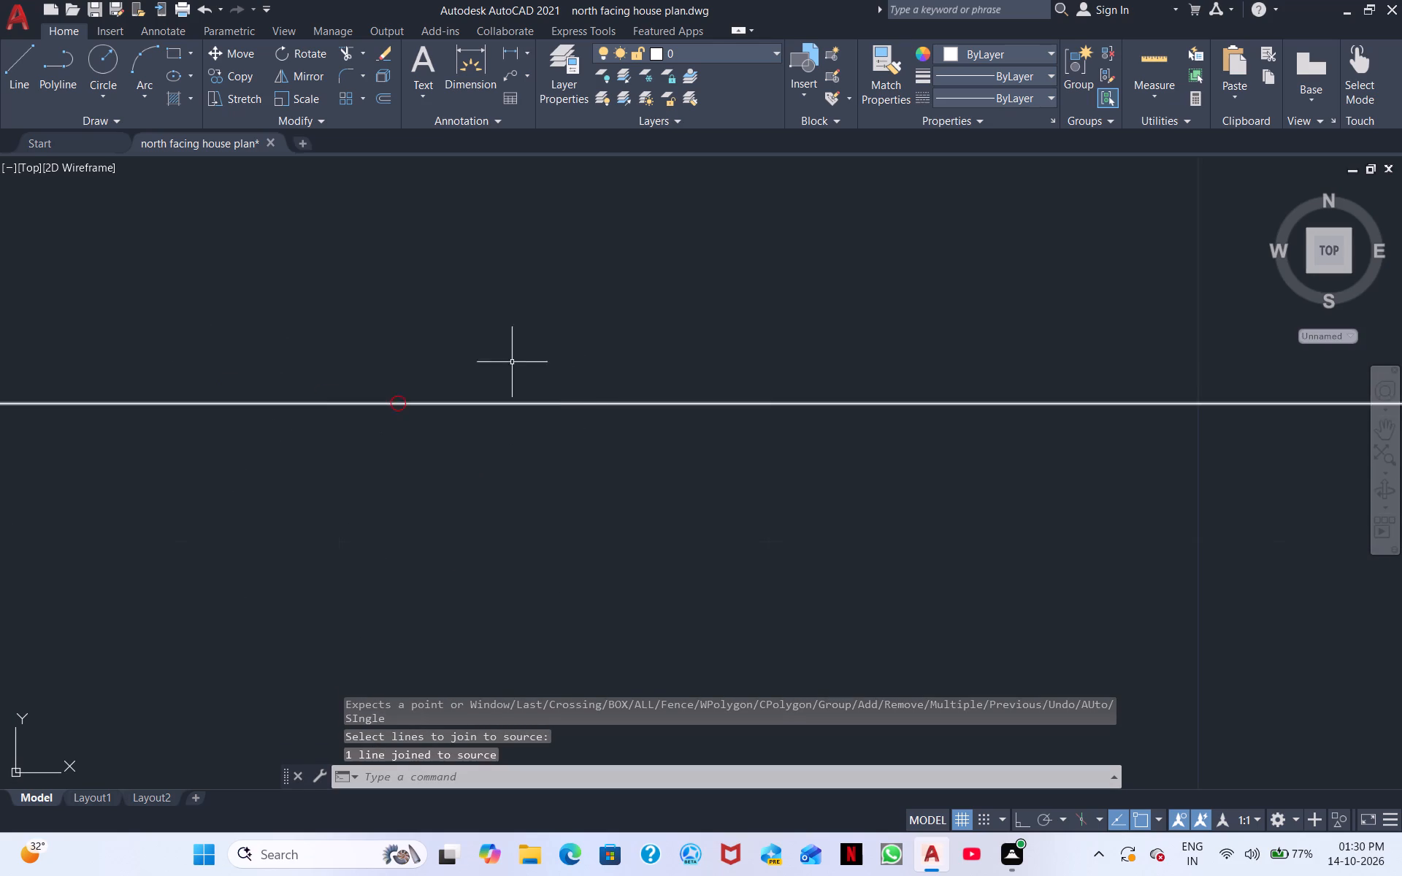
scroll(499, 359, down, 14)
middle_drag(221, 277, 434, 754)
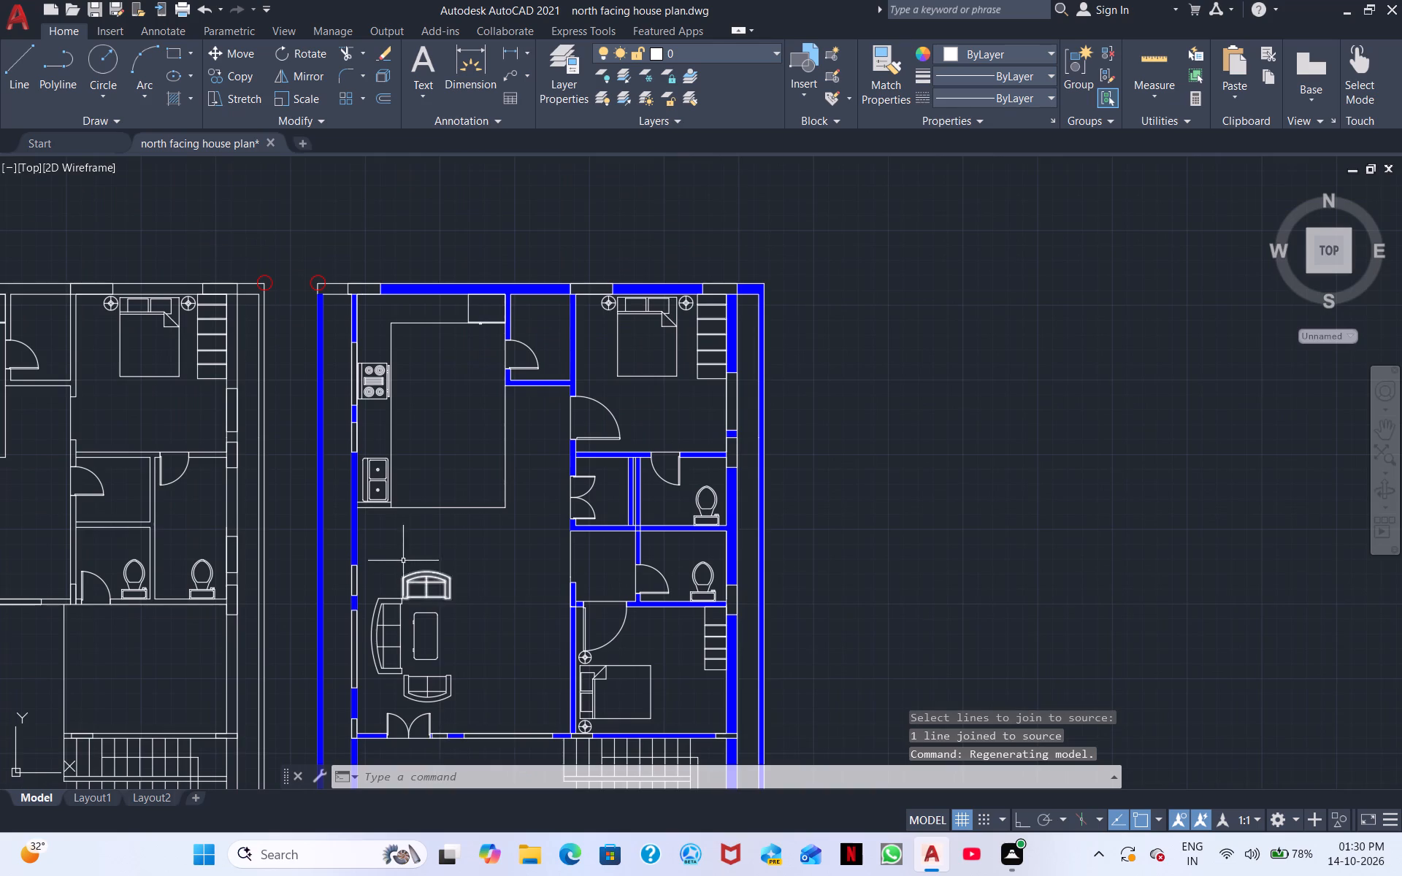
scroll(349, 382, up, 2)
middle_drag(298, 180, 364, 875)
middle_drag(287, 634, 449, 396)
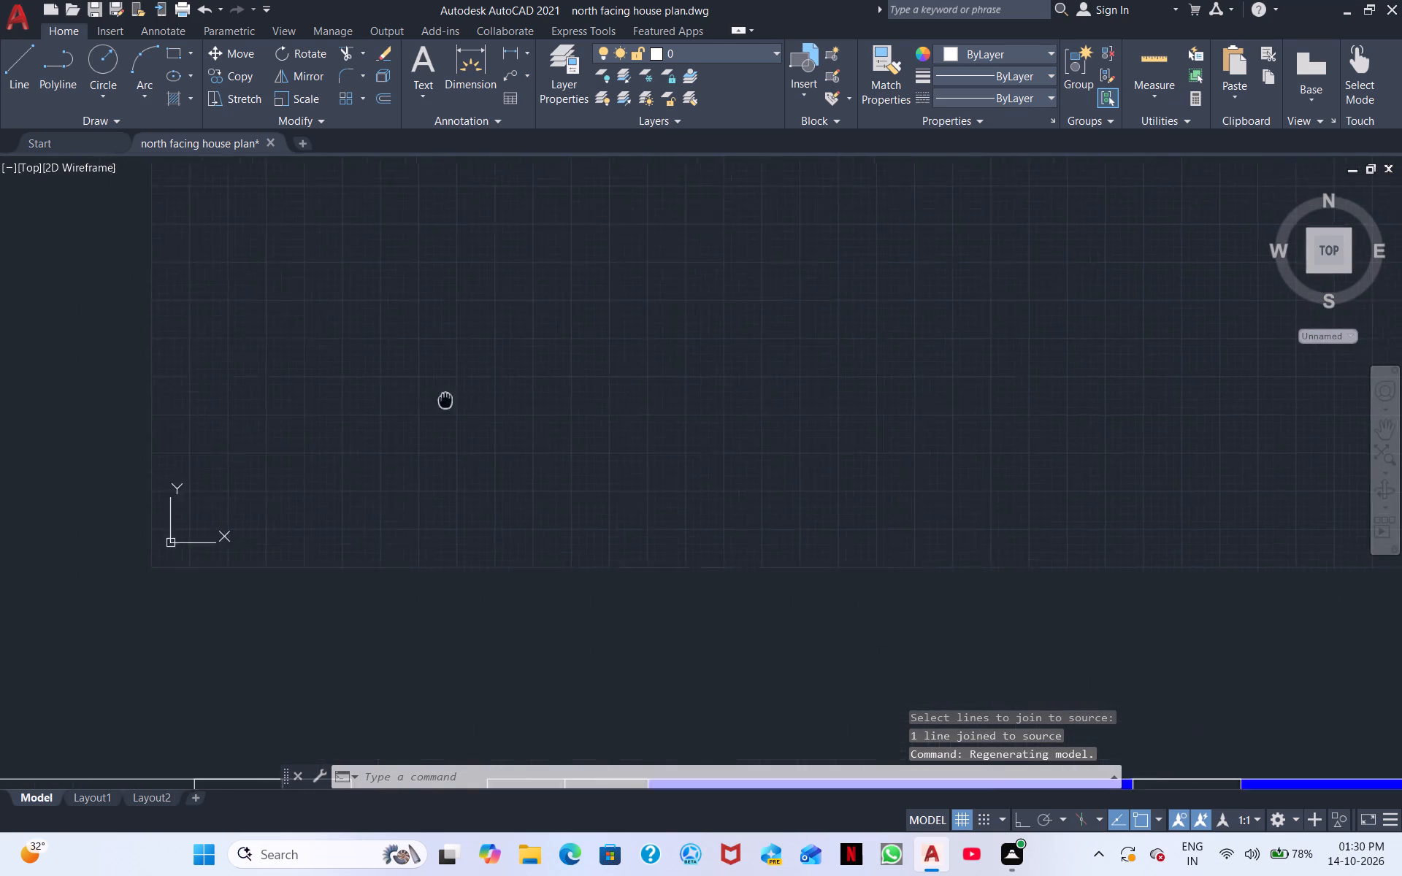
middle_drag(449, 396, 489, 380)
scroll(256, 521, up, 1)
middle_click(423, 449)
scroll(424, 448, down, 2)
scroll(445, 625, up, 6)
scroll(517, 686, up, 4)
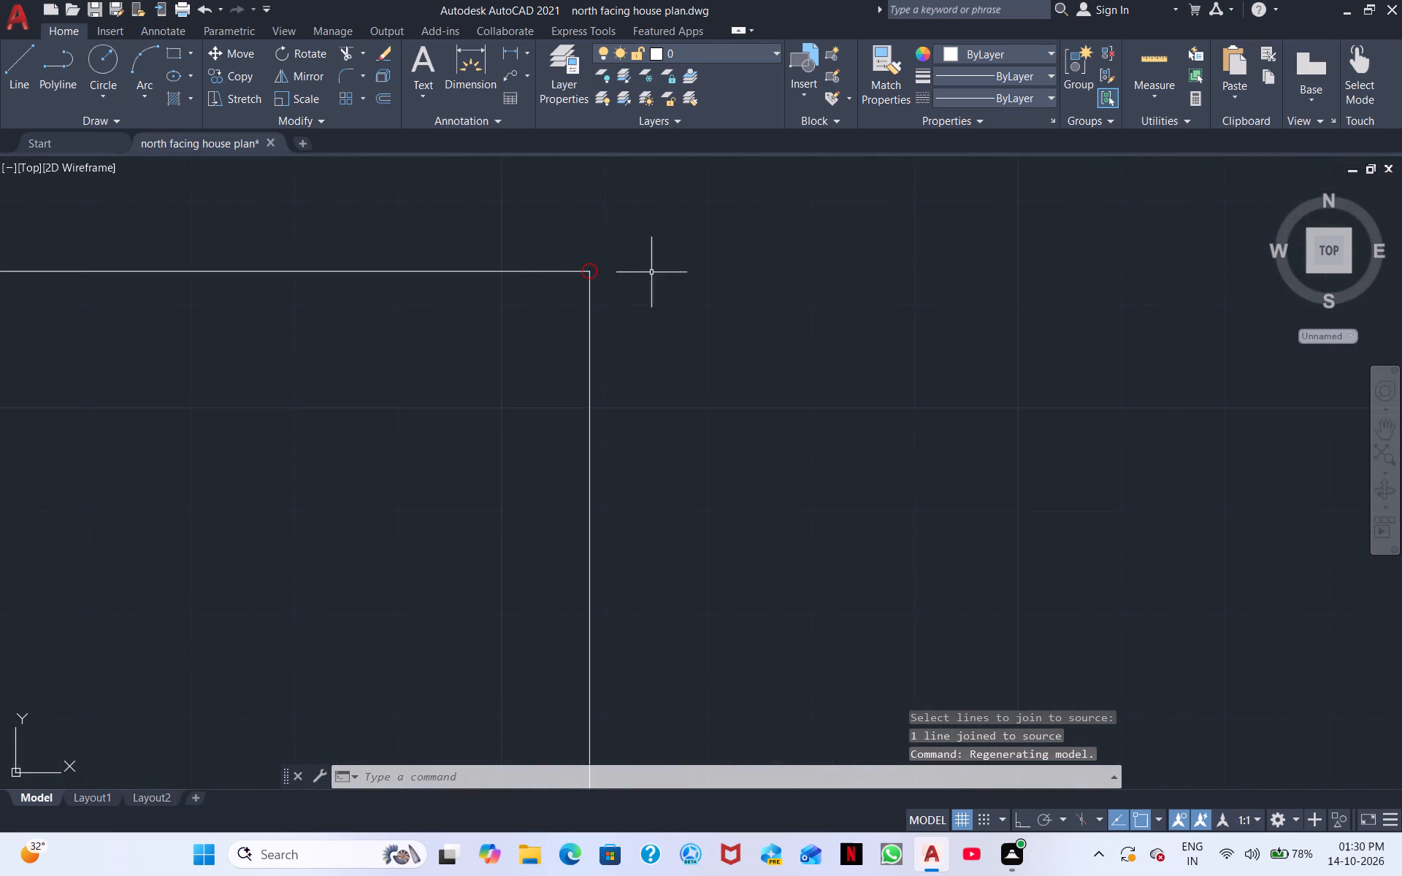
middle_drag(615, 272, 564, 472)
click(571, 528)
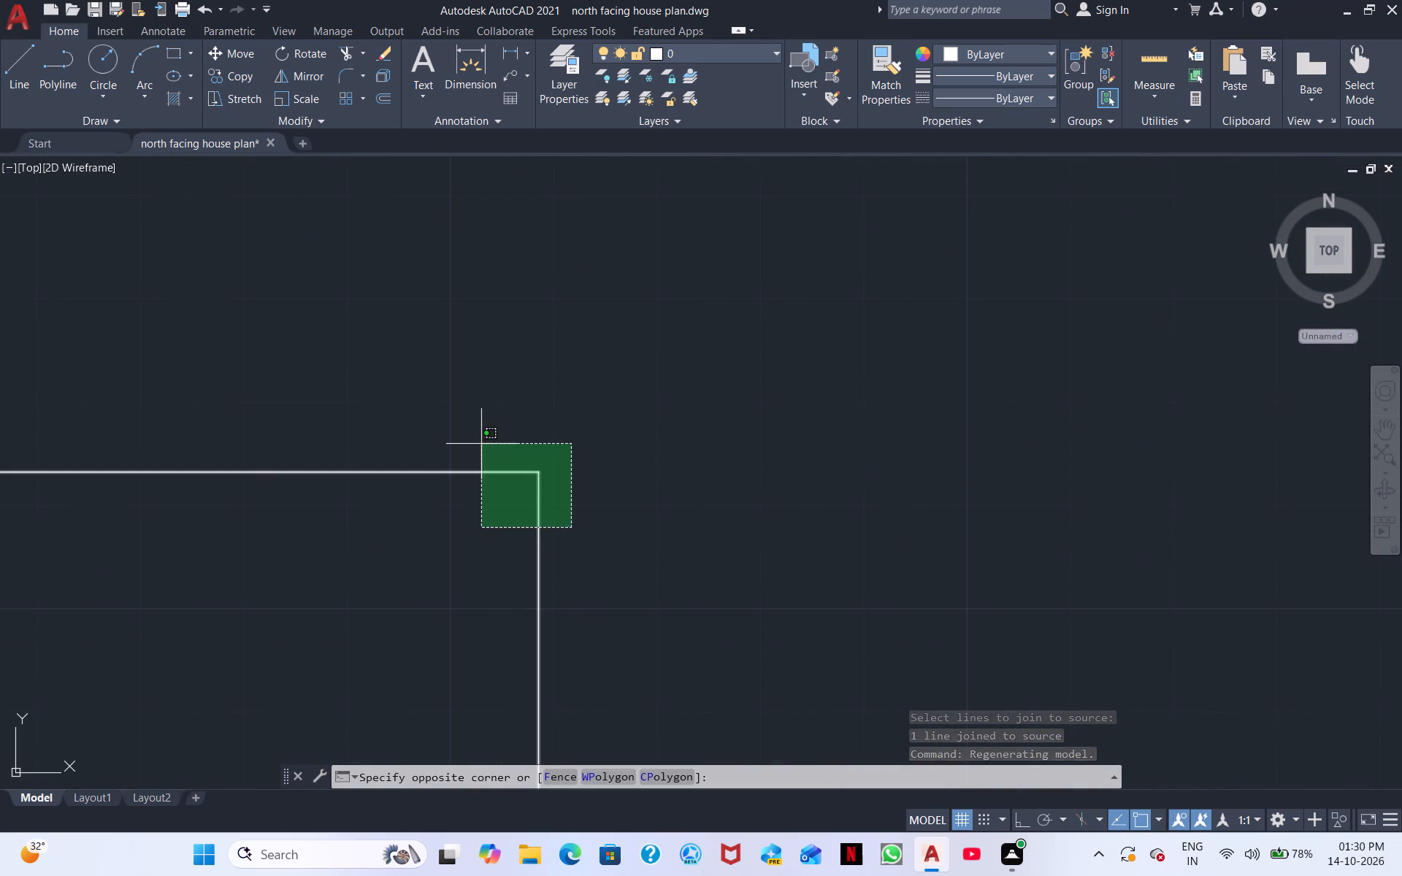
click(481, 417)
text(j)
key(space)
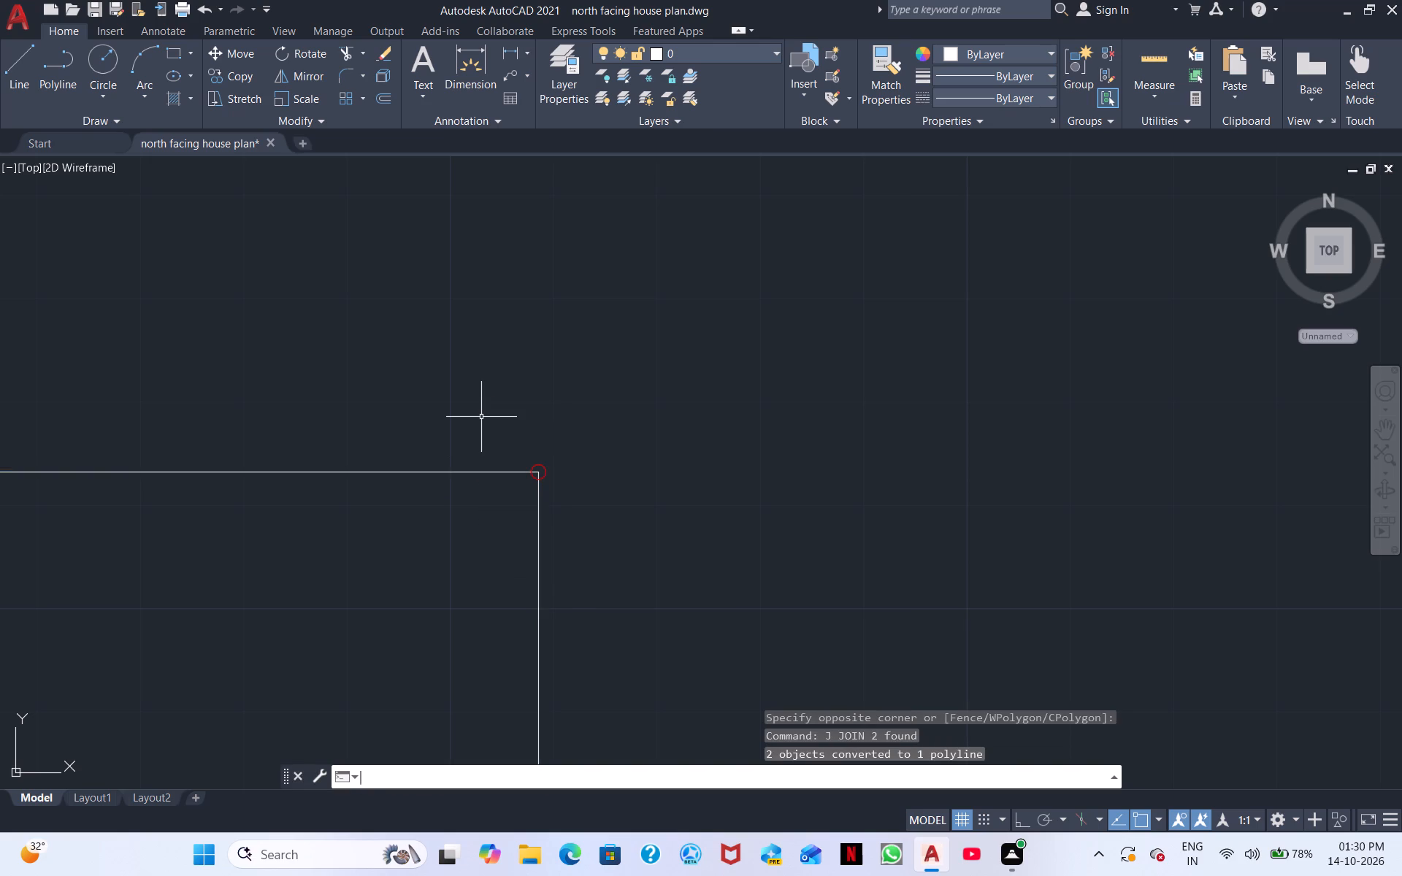
Join the two outer wall lines at the right-hand plan's circled kitchen-side top corner.
scroll(878, 590, down, 3)
middle_drag(846, 385, 0, 0)
scroll(516, 272, down, 3)
click(951, 262)
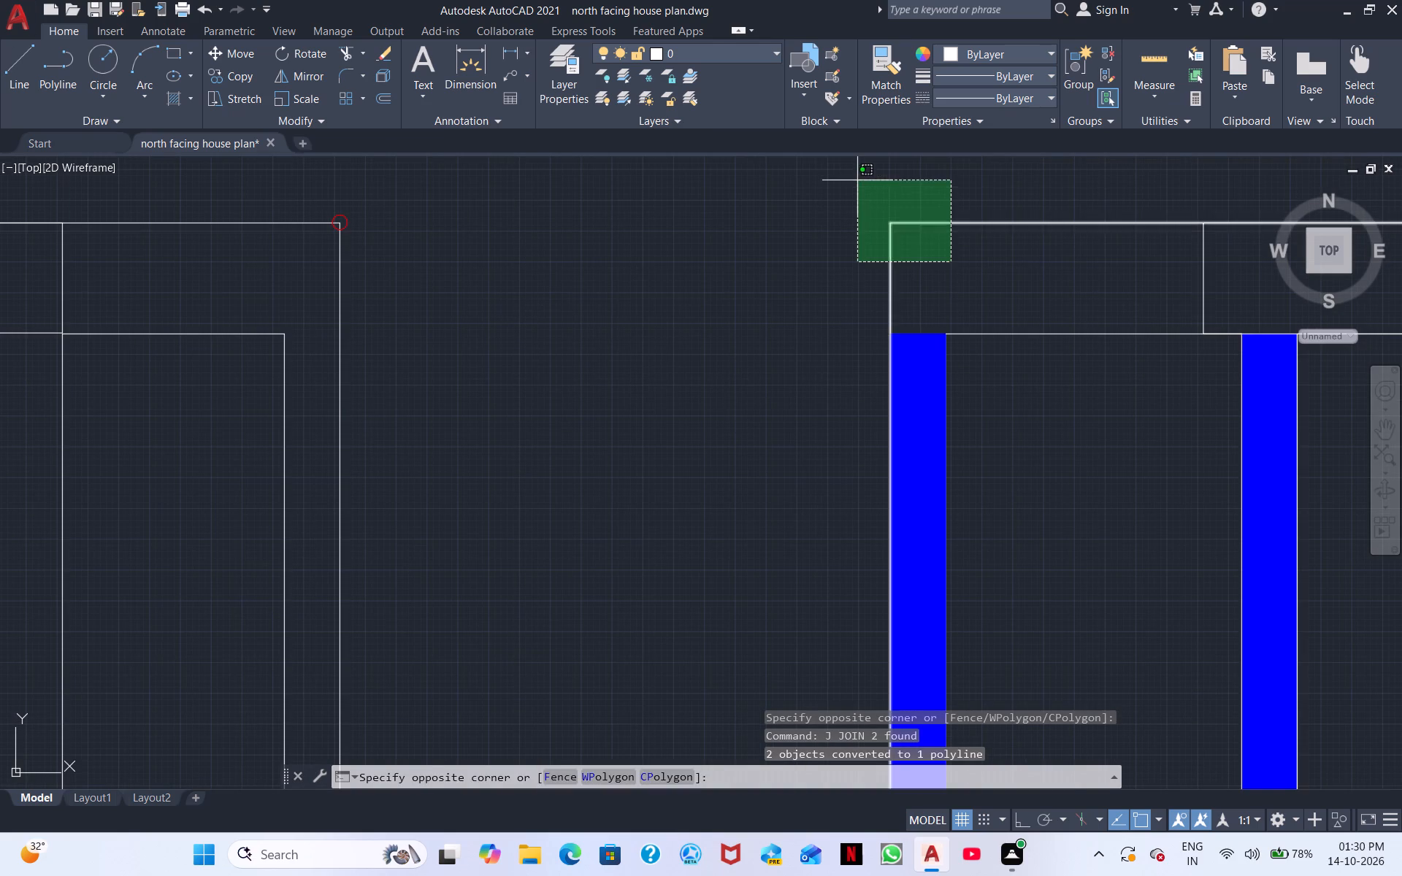
click(857, 180)
text(j)
key(space)
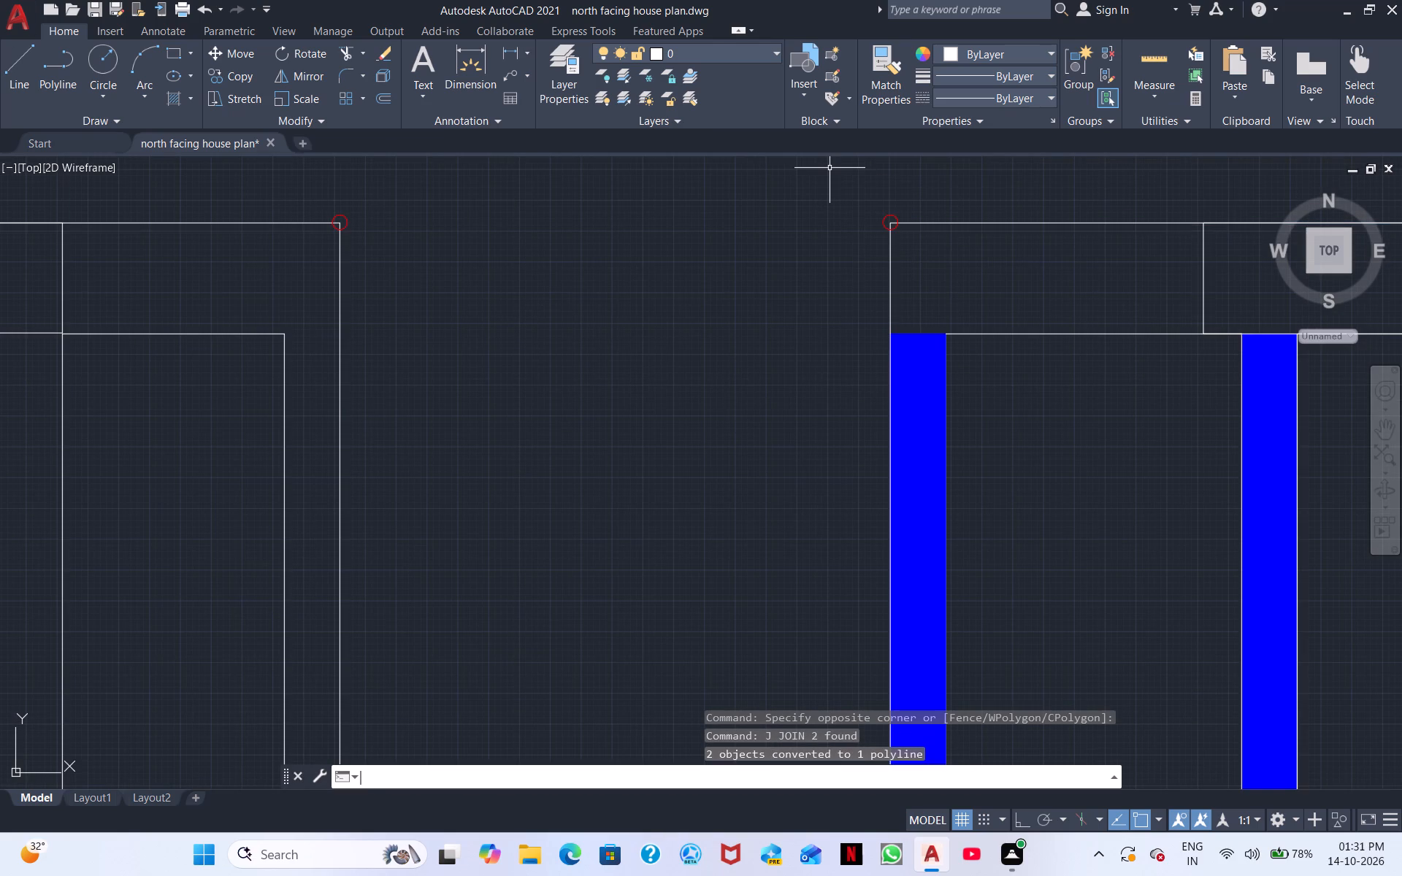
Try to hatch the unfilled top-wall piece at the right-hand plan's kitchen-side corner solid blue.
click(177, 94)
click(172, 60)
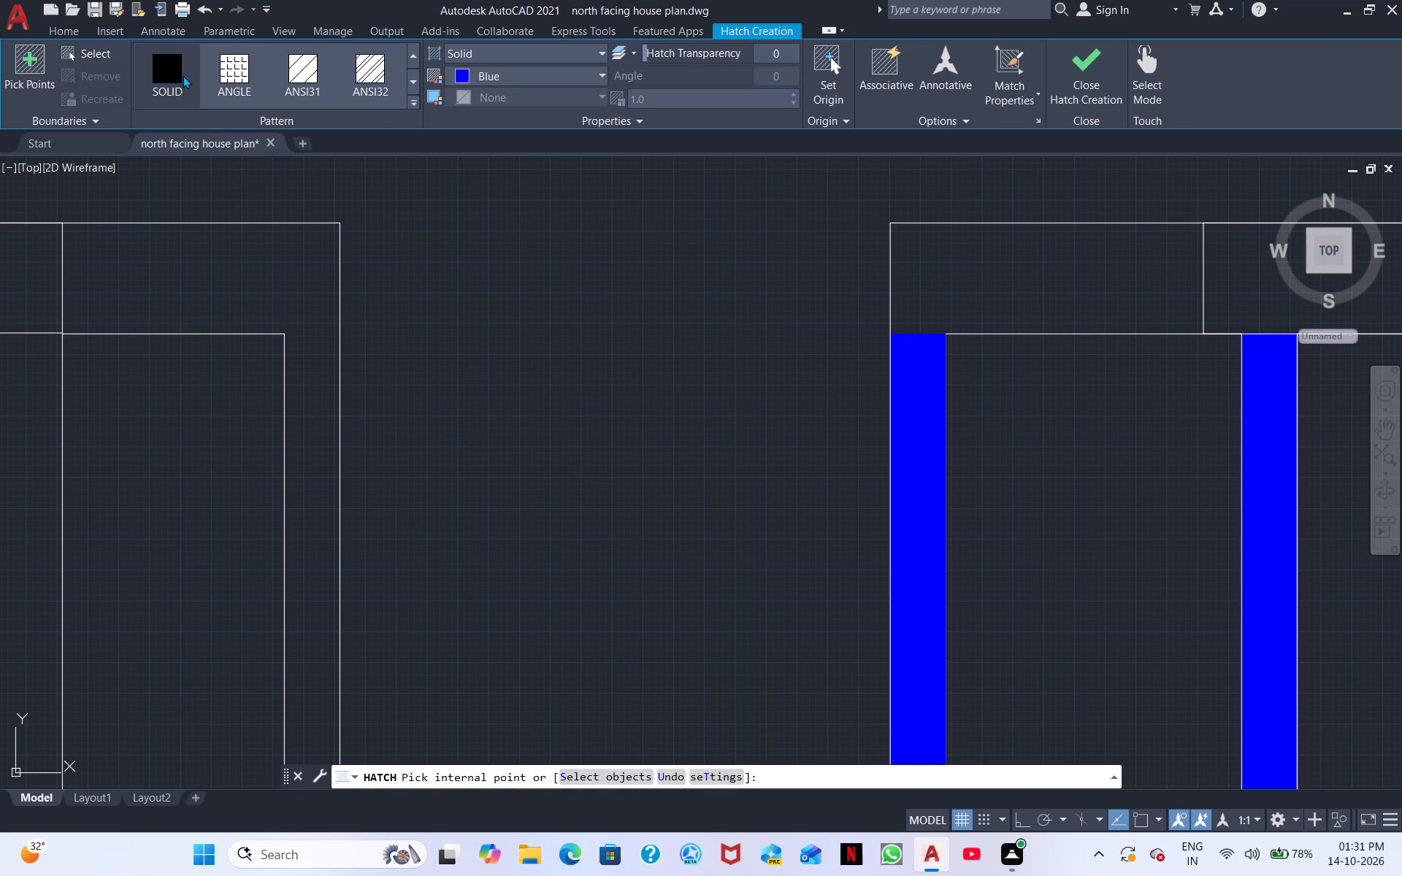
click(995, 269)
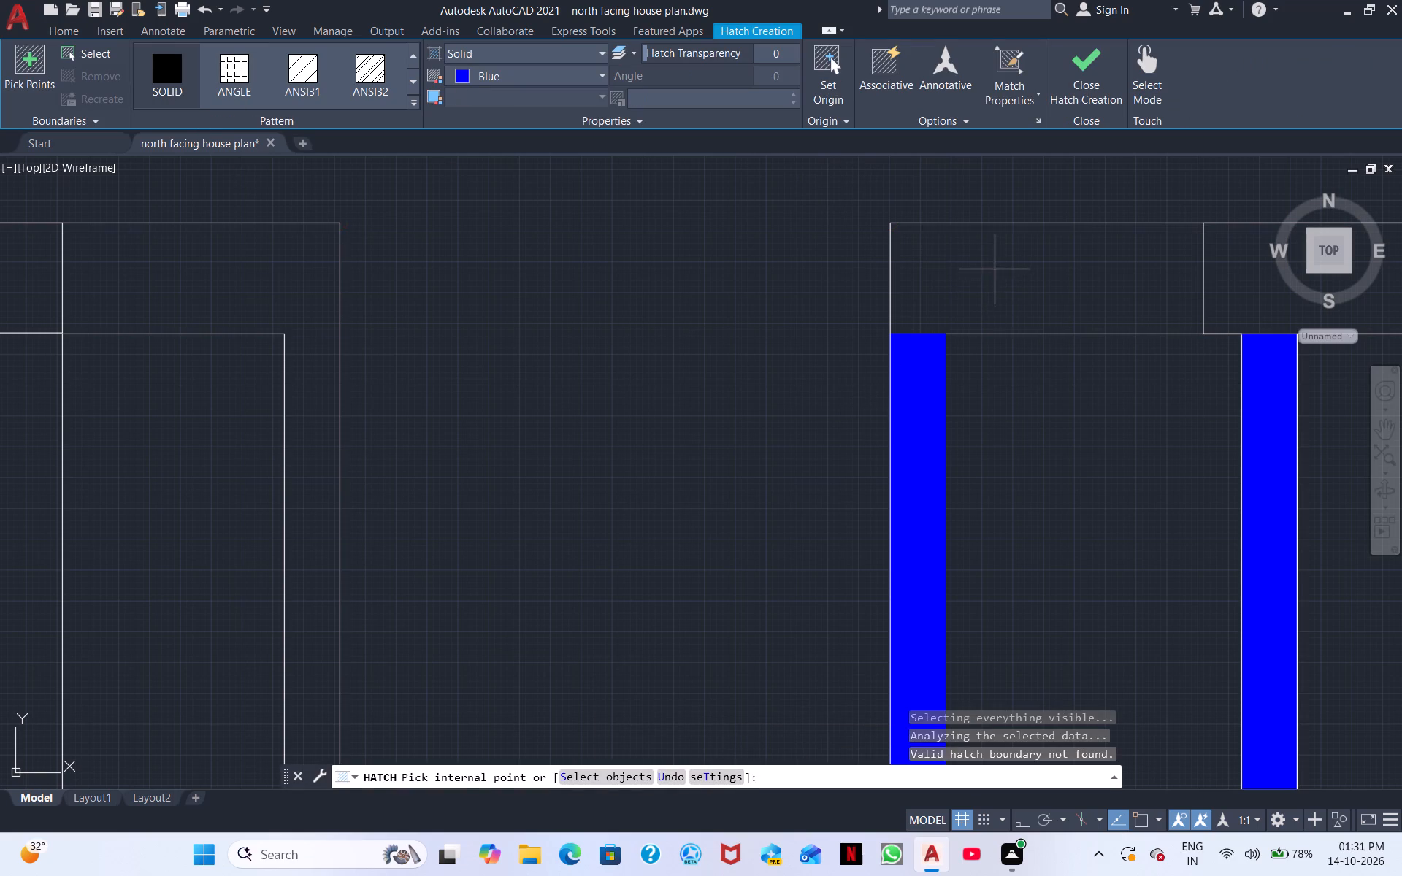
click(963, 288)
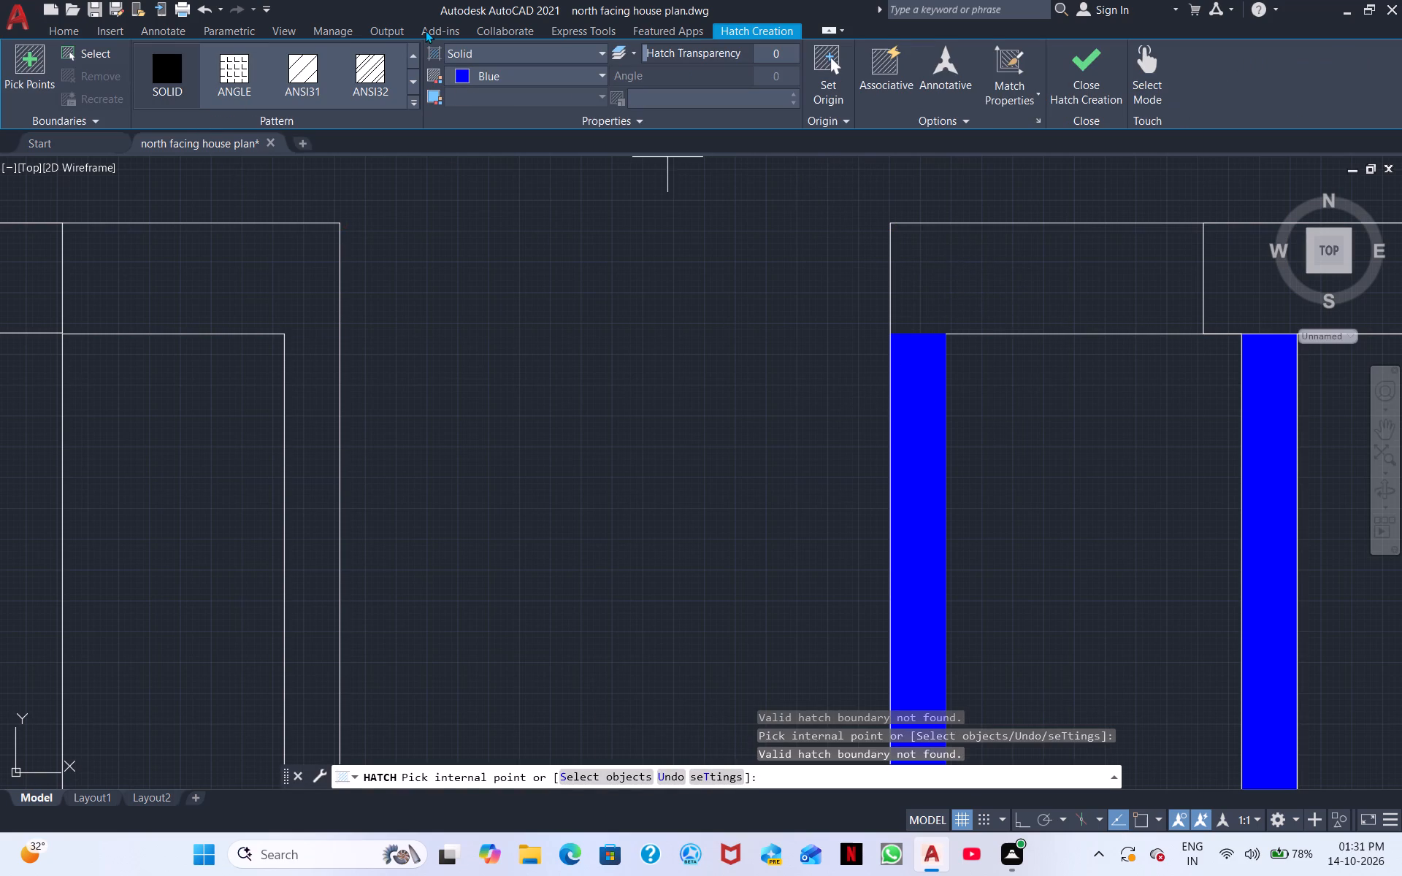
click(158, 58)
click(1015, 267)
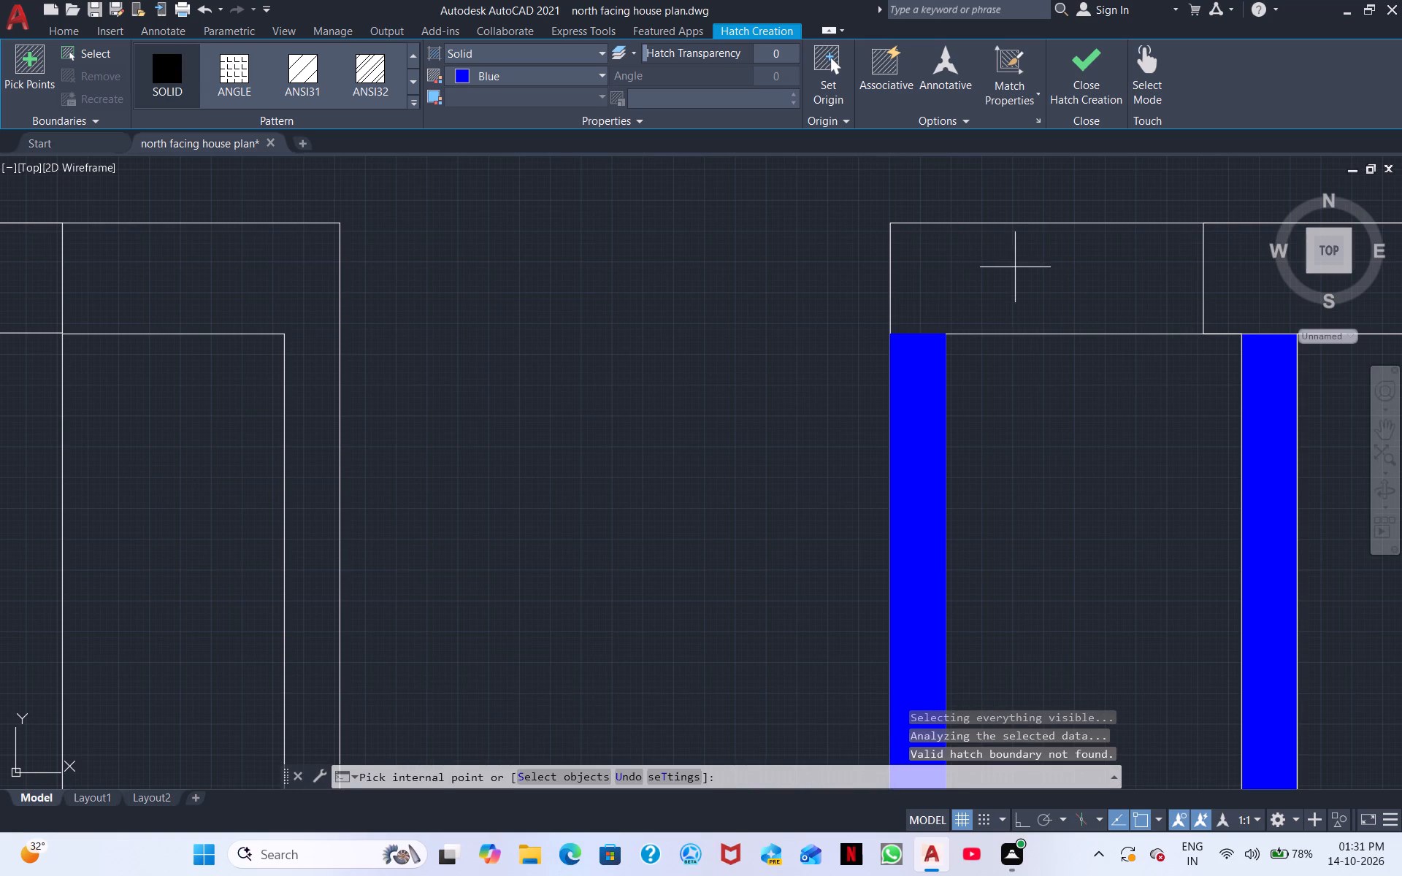
Try to hatch the left-hand plan's top wall corner facing the right-hand plan solid blue, and stop the boundary error message from showing again.
scroll(569, 440, down, 5)
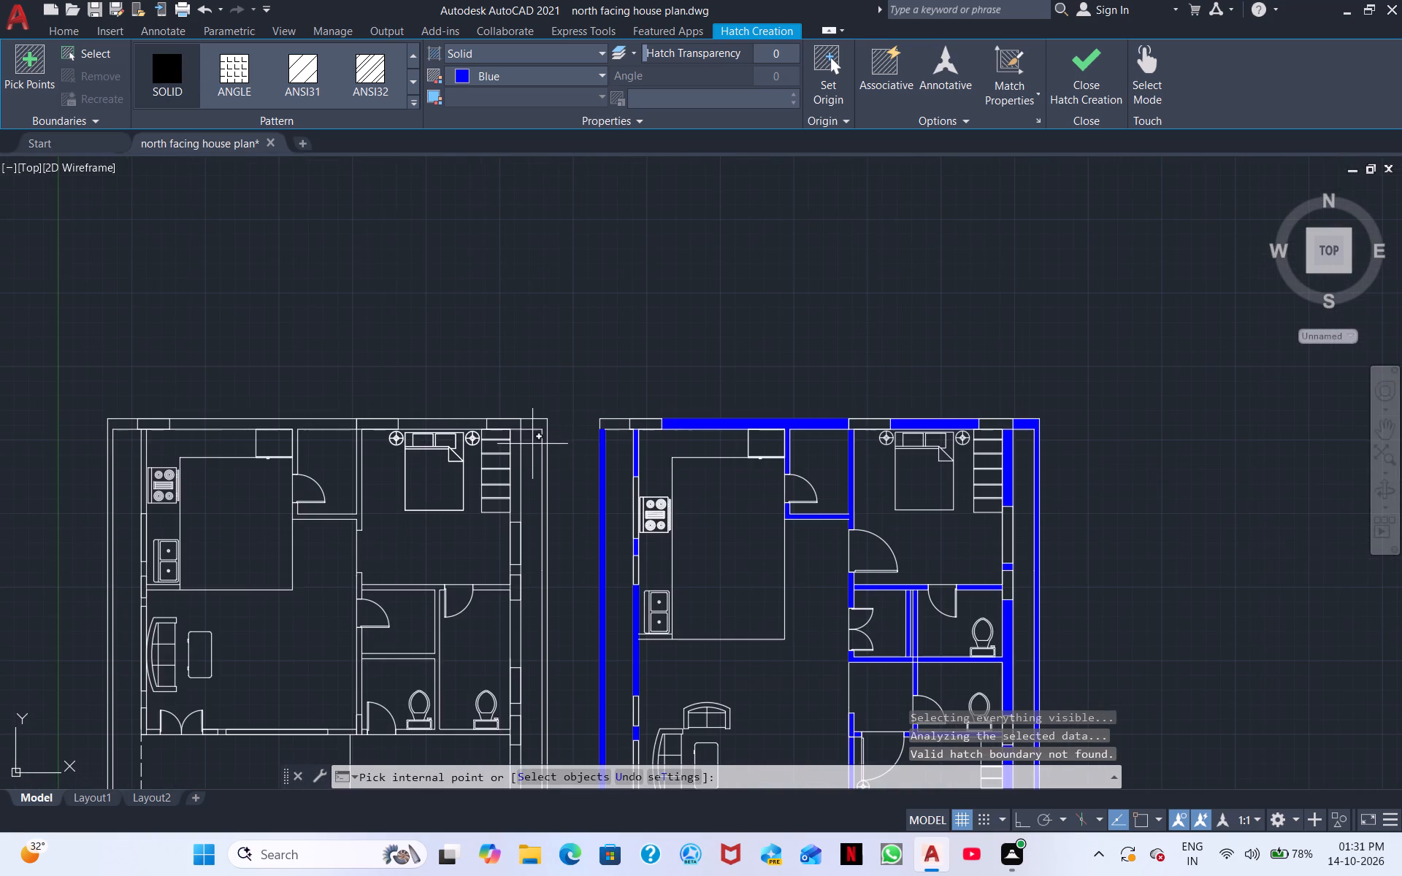
scroll(486, 426, up, 4)
click(792, 416)
scroll(731, 431, down, 2)
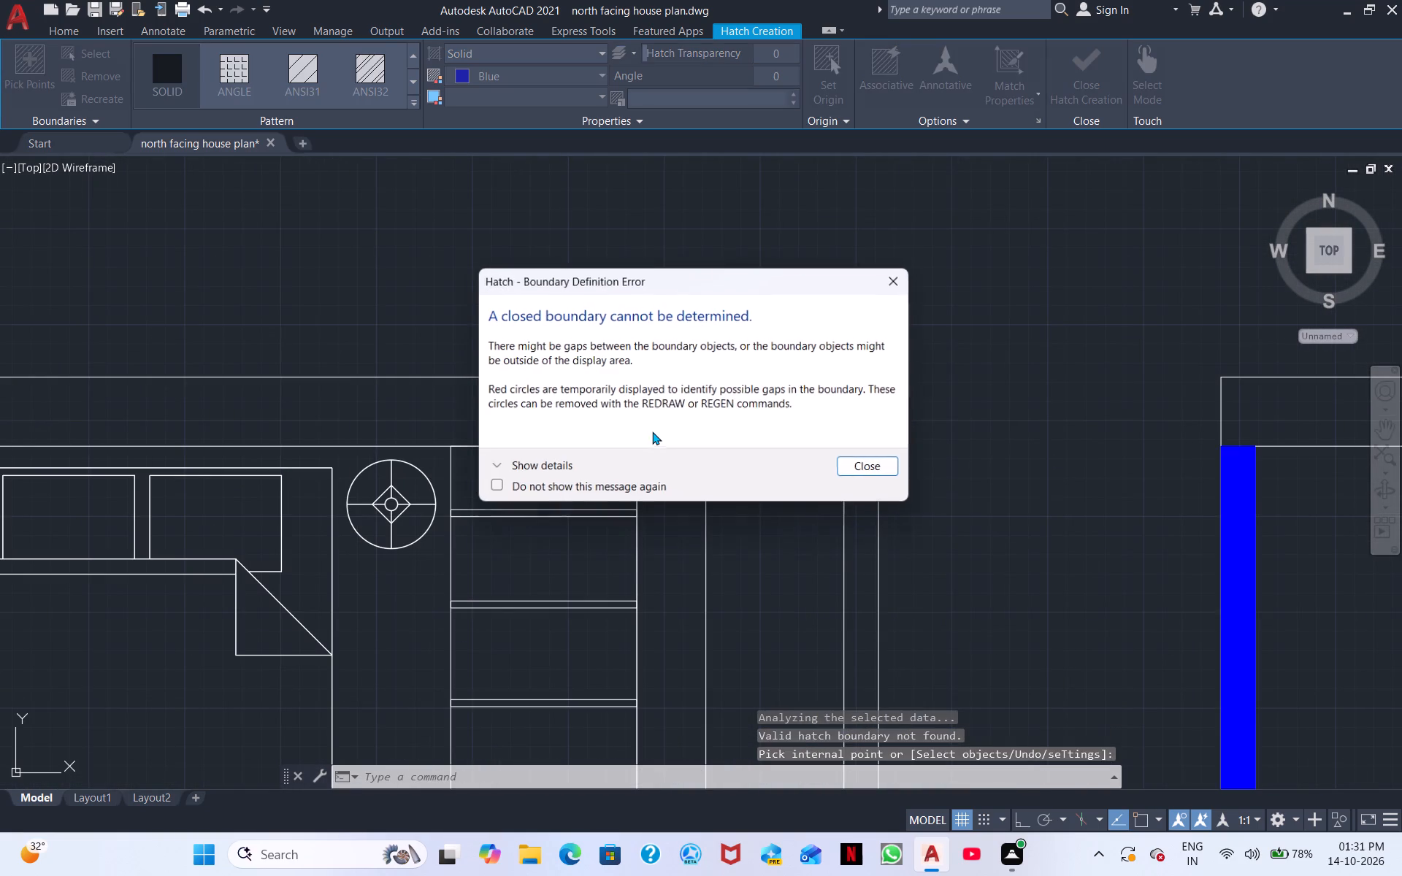
scroll(652, 431, down, 1)
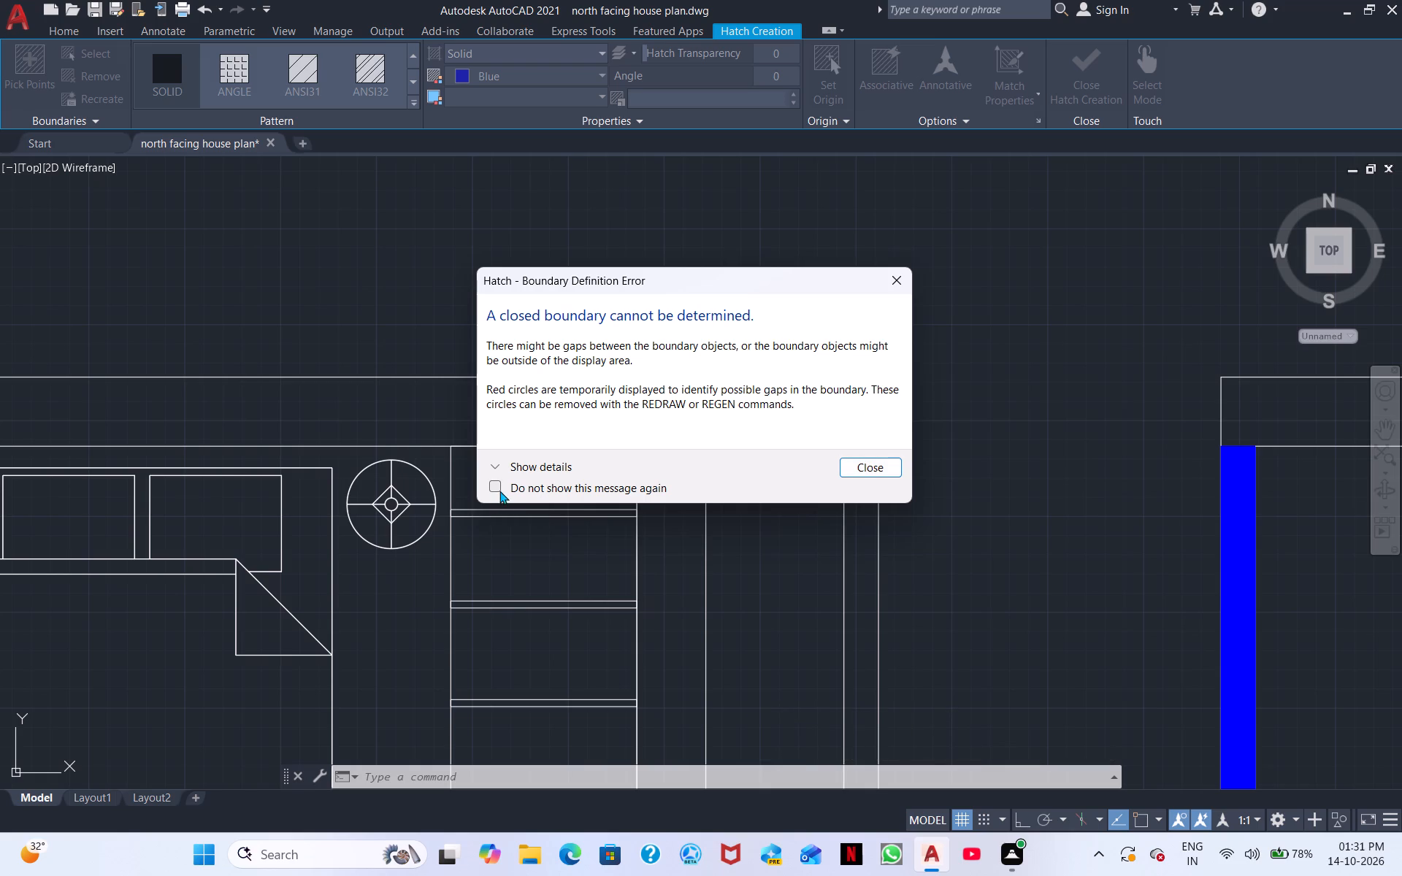
click(493, 488)
click(878, 464)
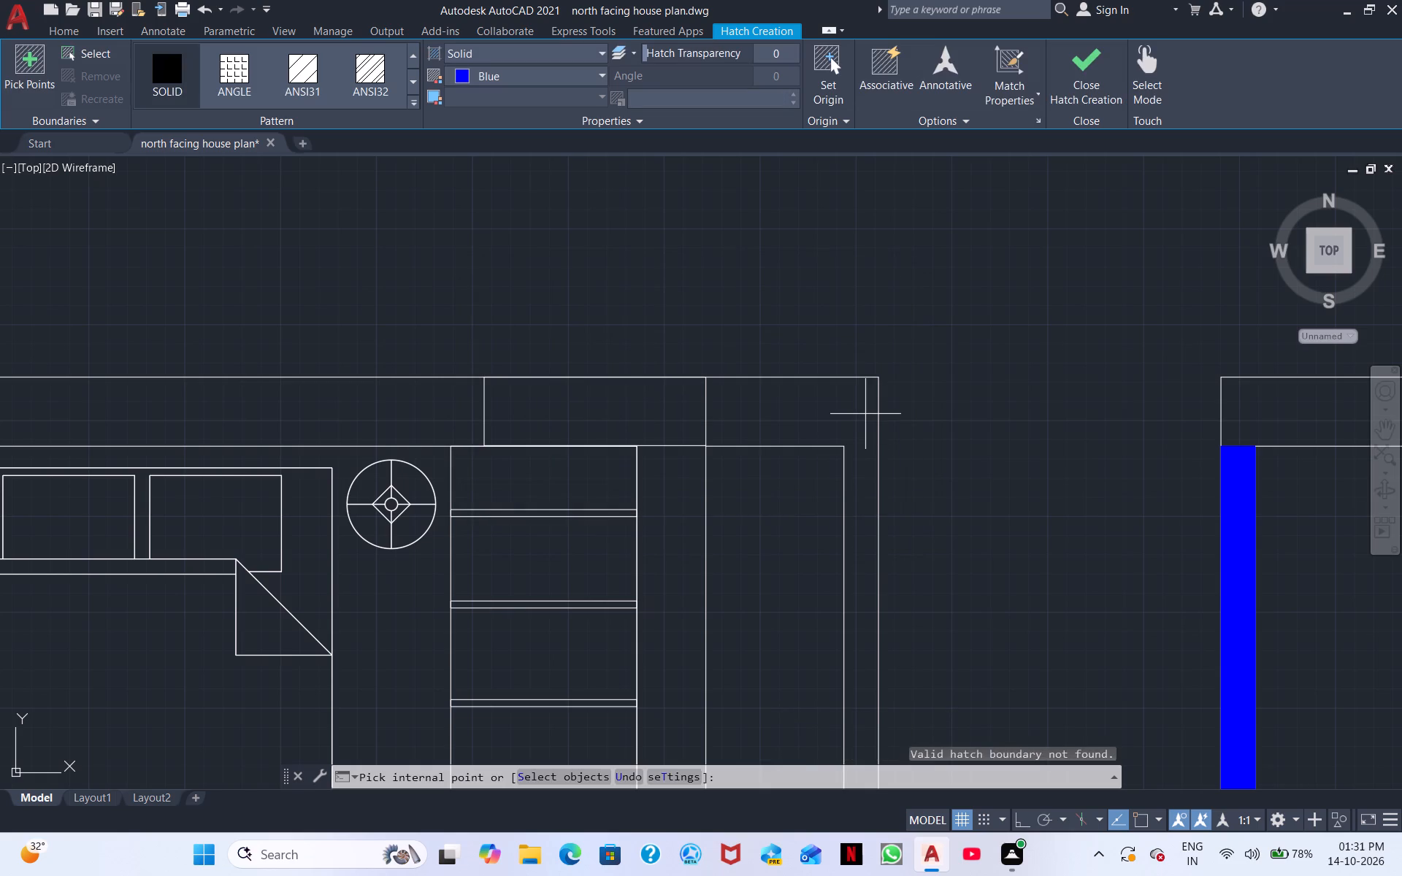
click(865, 412)
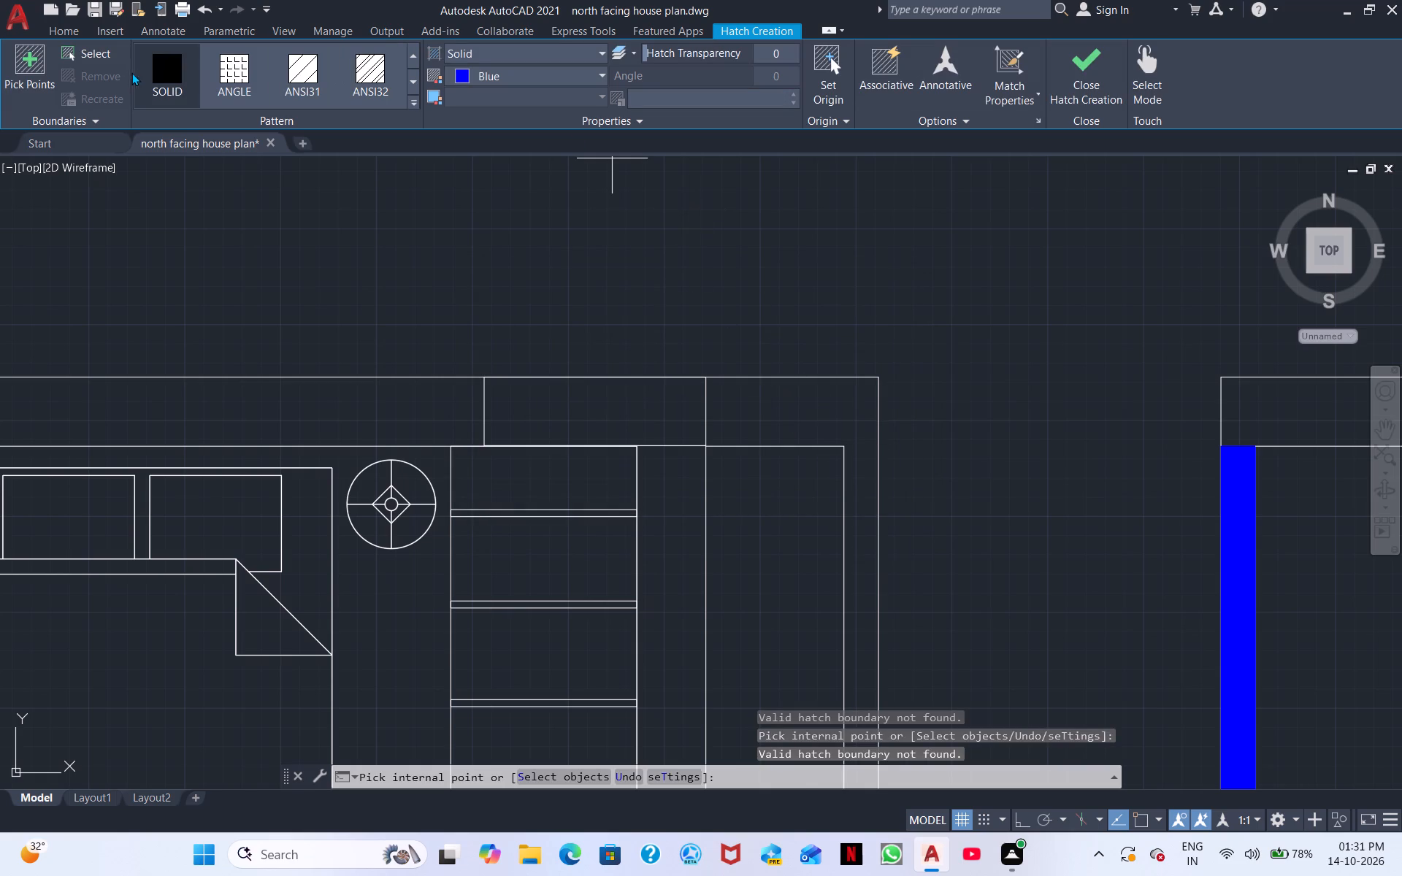
click(153, 77)
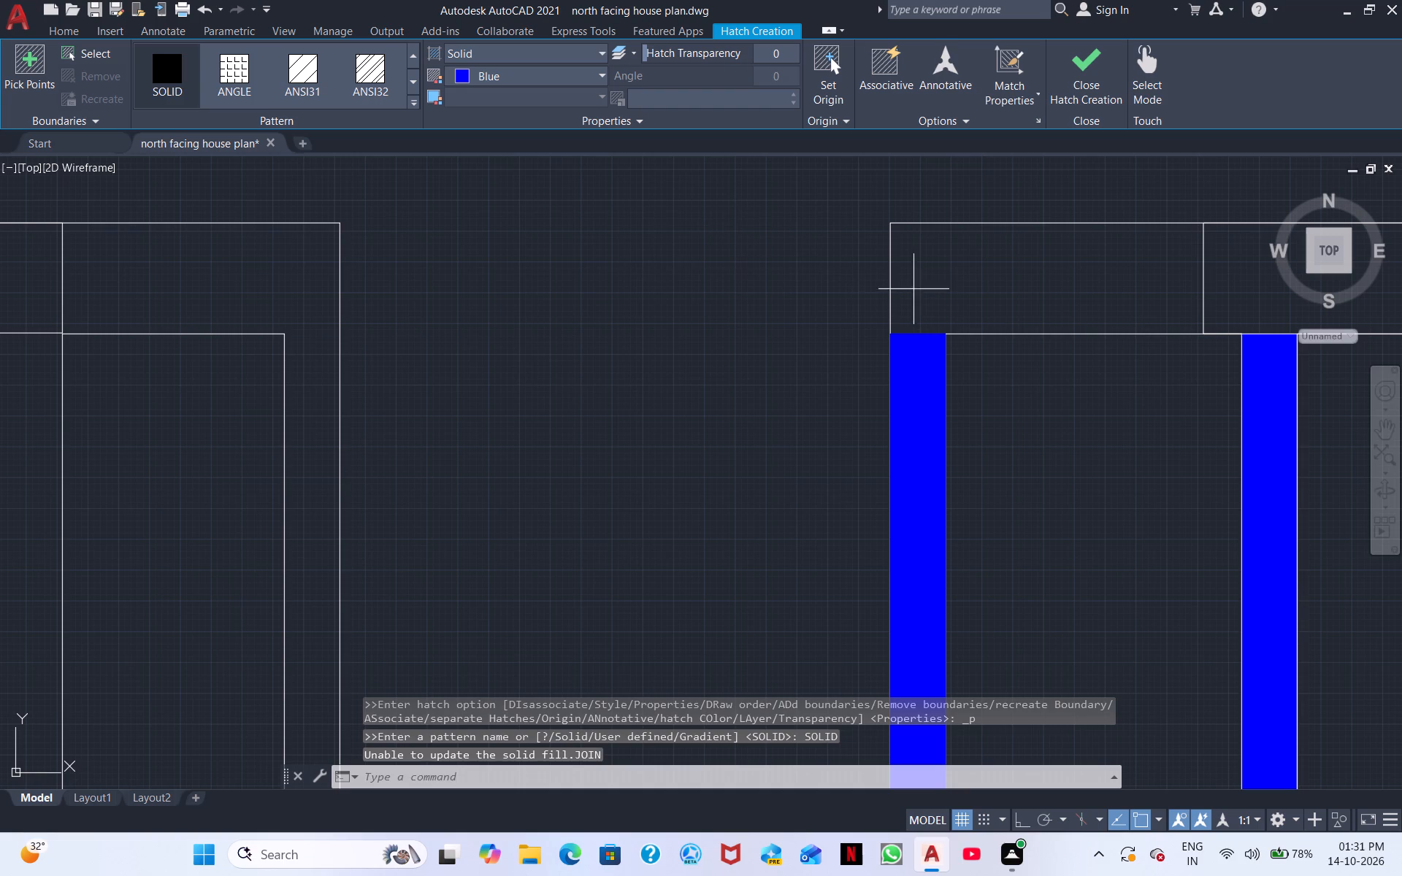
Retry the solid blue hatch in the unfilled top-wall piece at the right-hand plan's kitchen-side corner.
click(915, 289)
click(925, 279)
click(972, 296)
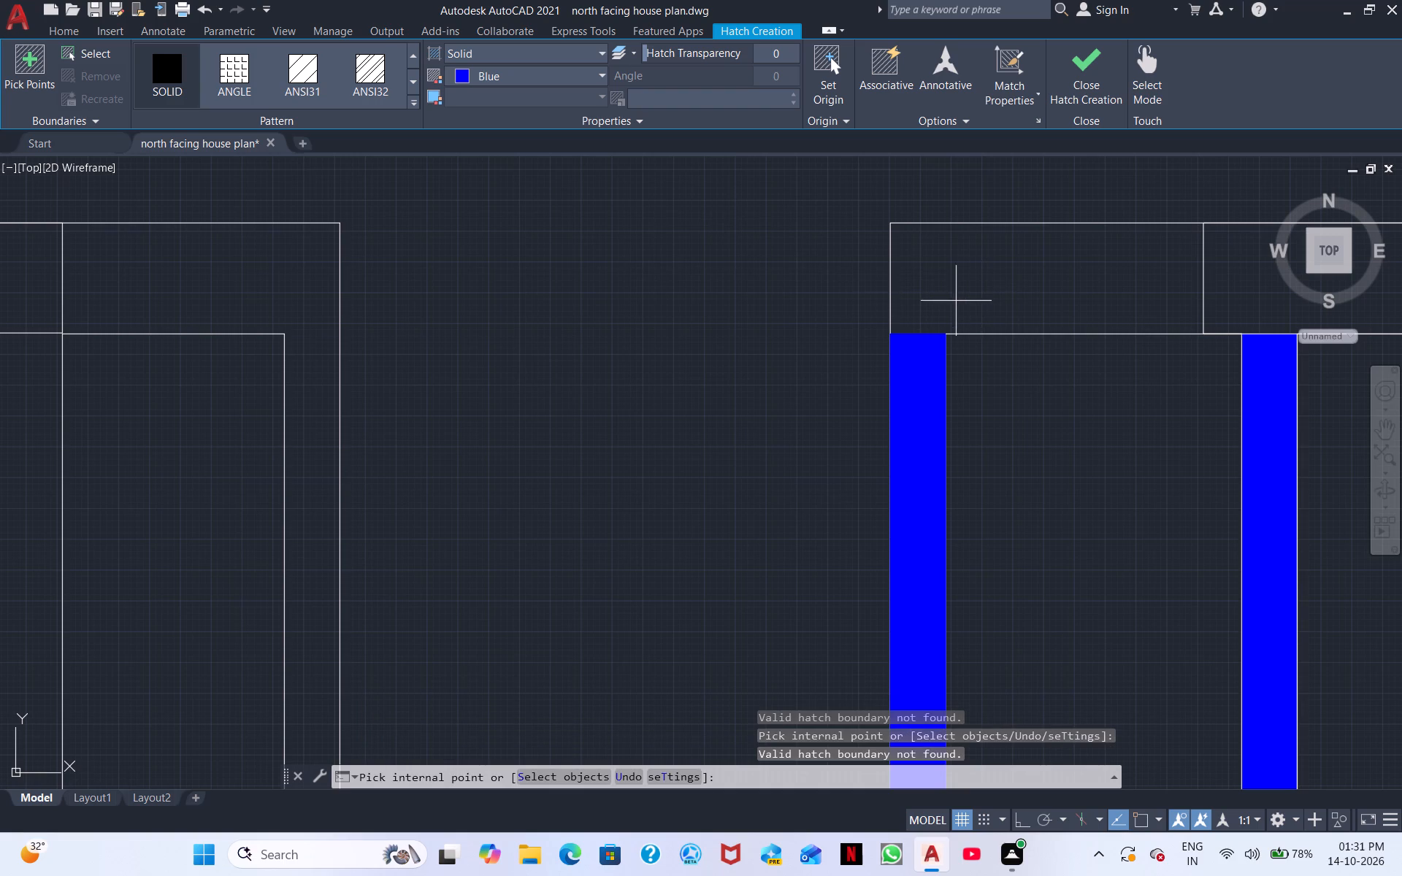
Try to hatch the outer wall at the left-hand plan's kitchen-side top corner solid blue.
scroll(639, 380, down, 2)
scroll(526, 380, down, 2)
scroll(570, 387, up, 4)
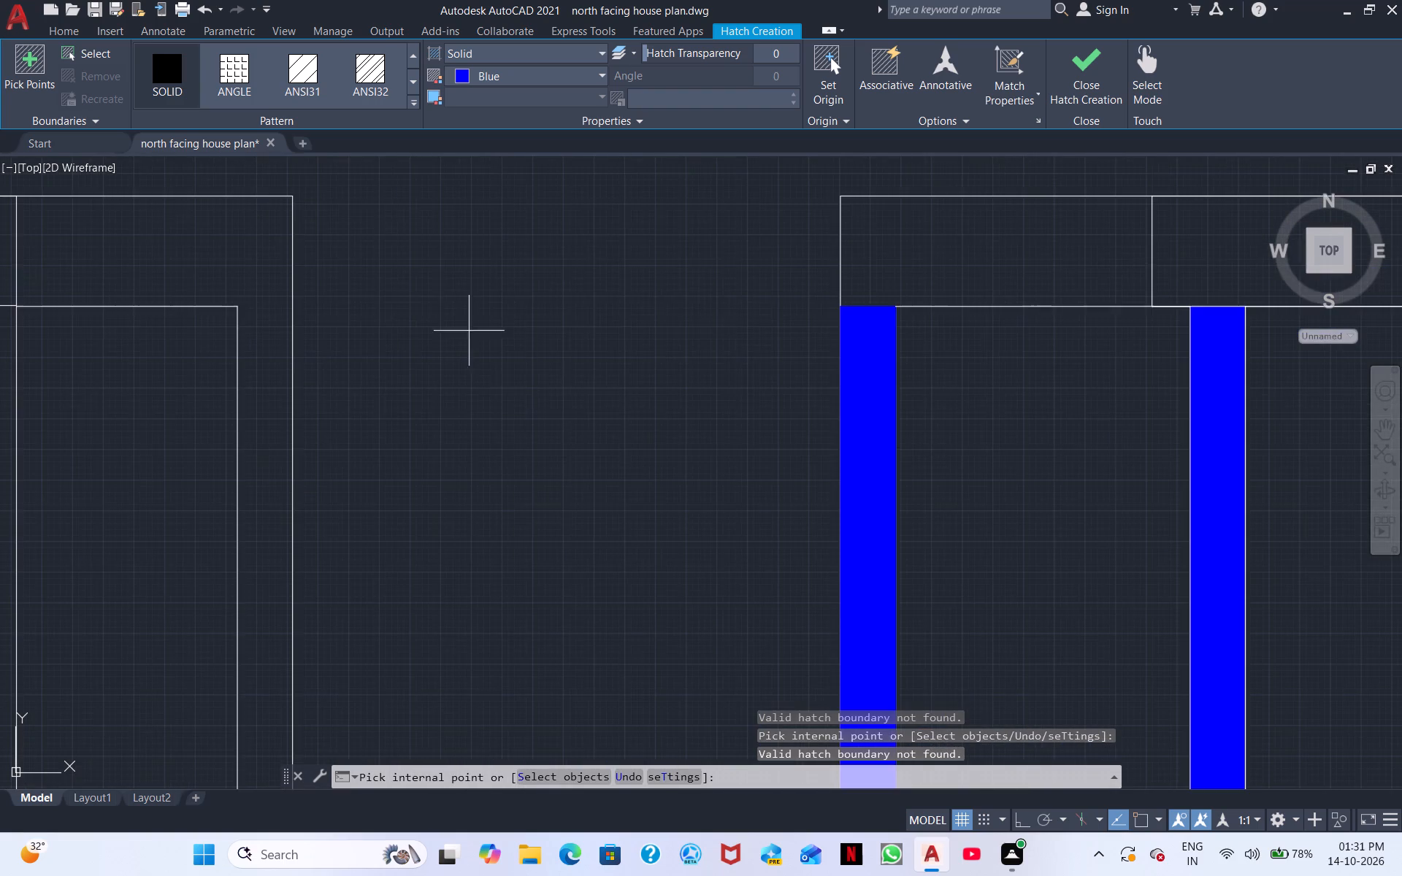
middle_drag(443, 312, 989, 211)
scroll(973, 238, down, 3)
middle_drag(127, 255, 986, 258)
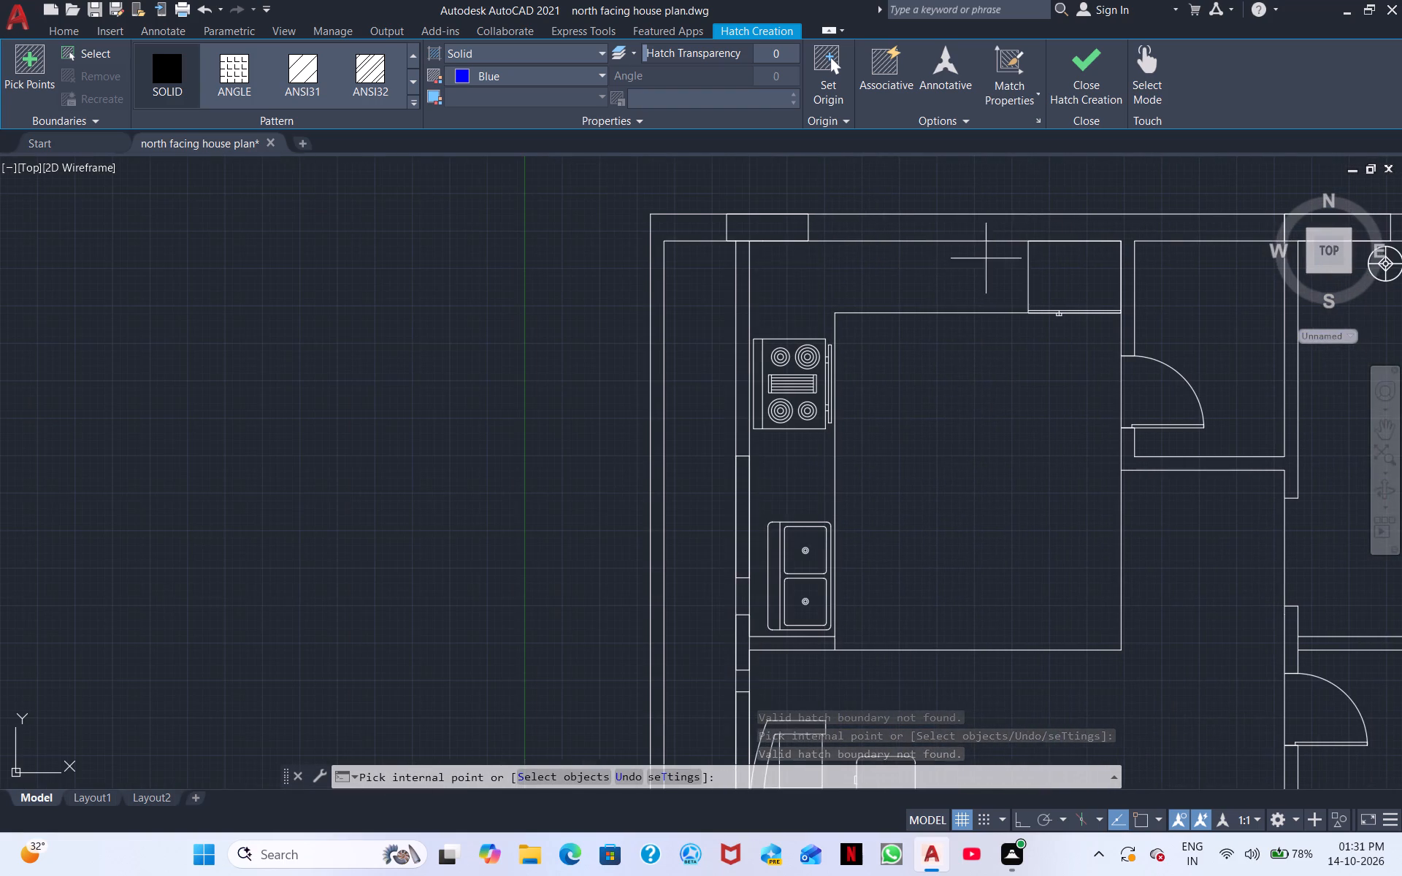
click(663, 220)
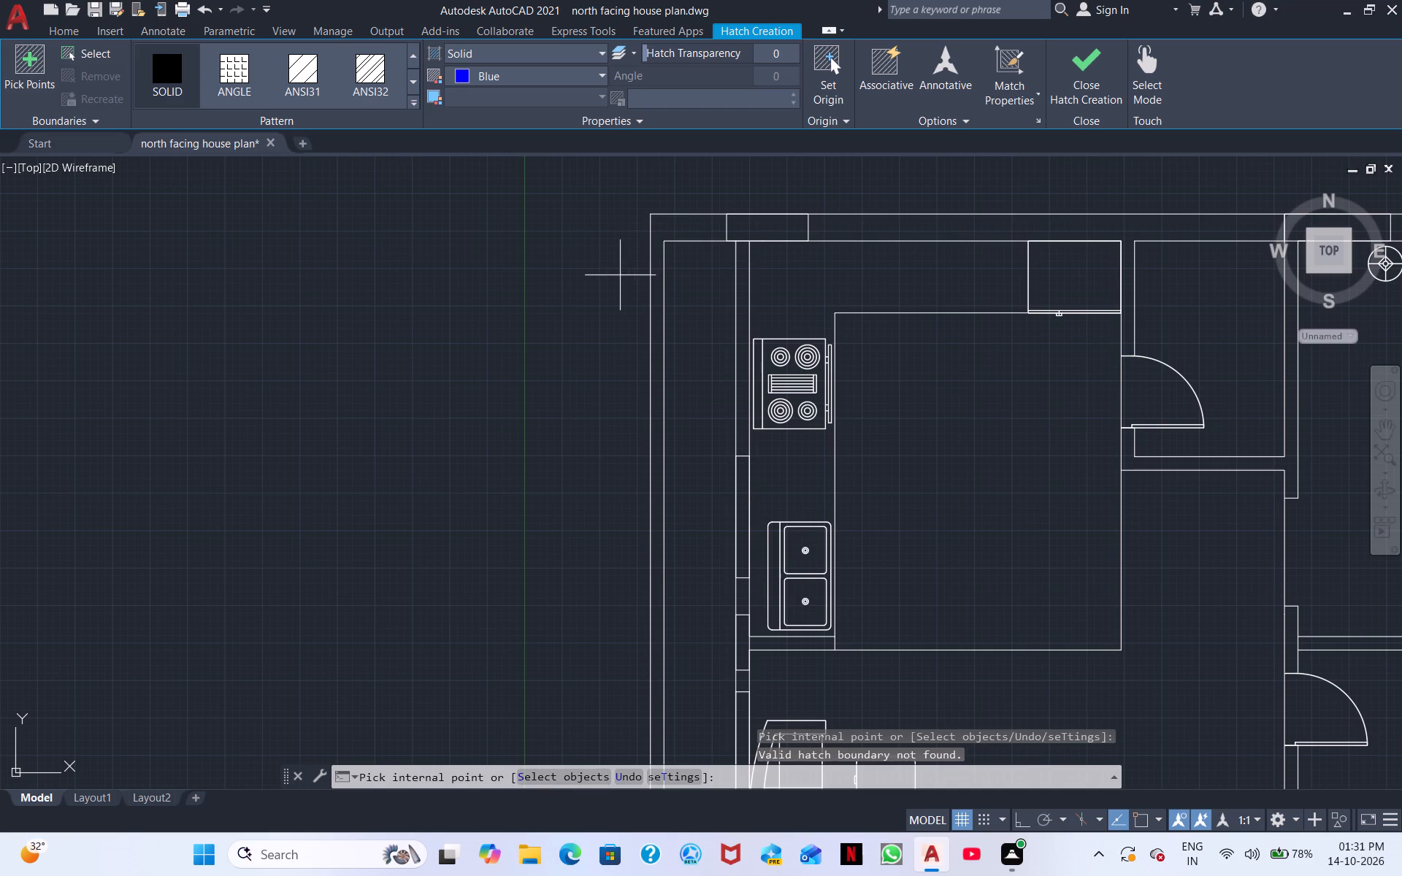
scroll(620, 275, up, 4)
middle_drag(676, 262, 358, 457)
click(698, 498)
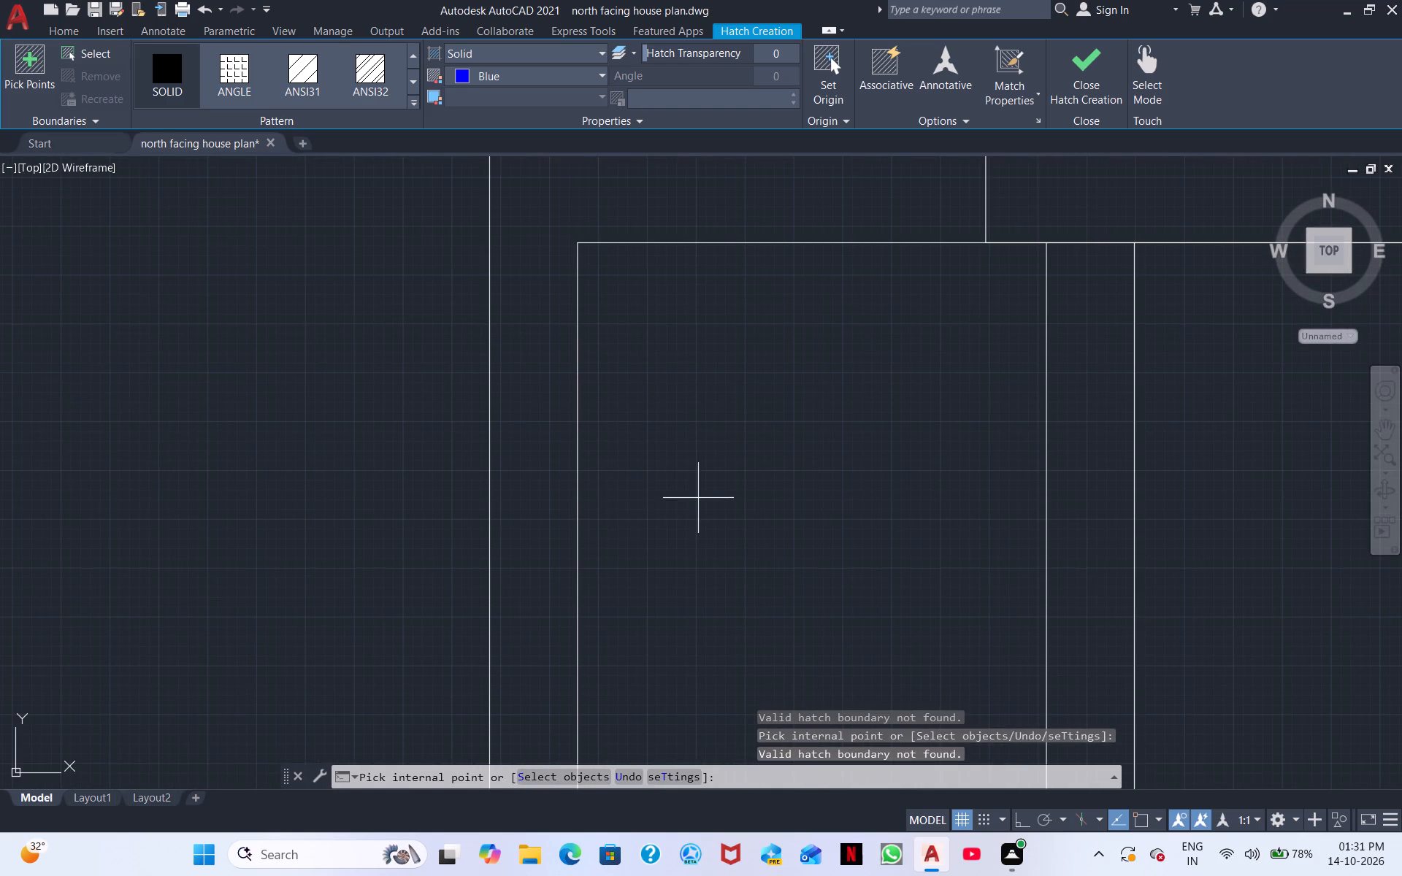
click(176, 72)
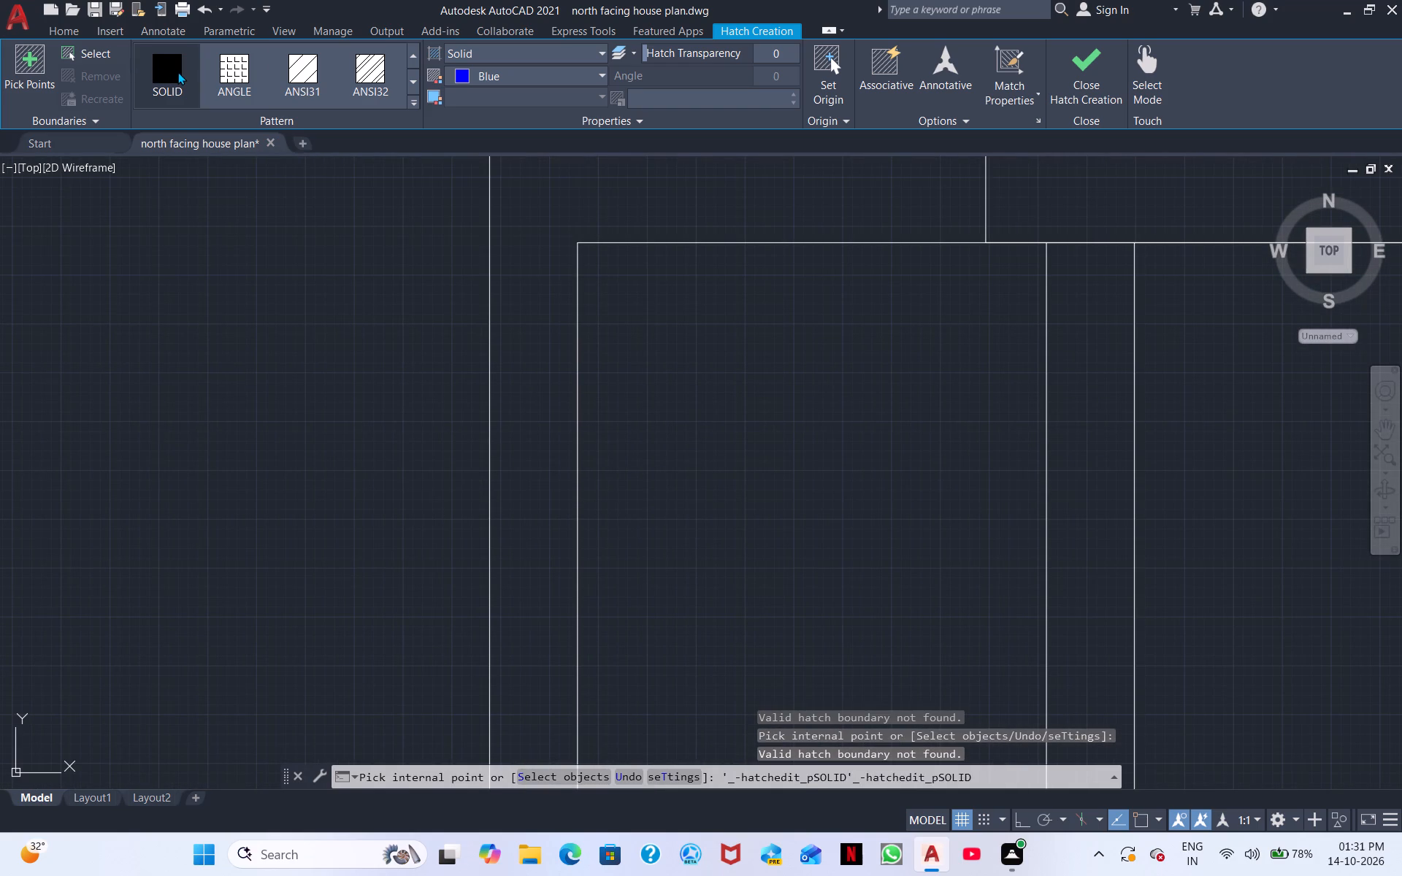
Hatch the short wall strip below the kitchen sink in the left-hand plan solid blue.
scroll(449, 517, down, 10)
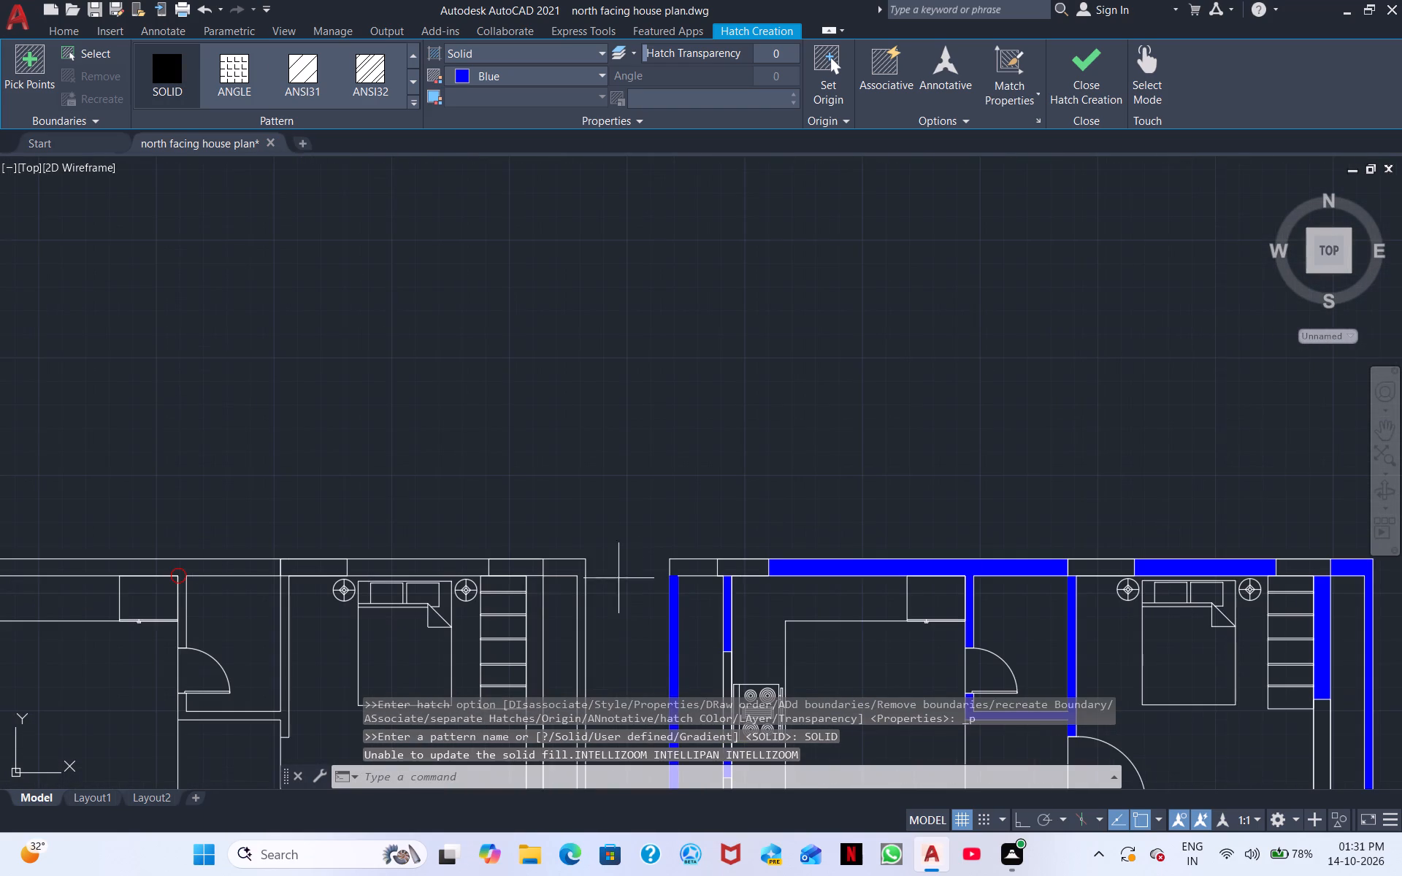
scroll(111, 549, up, 1)
scroll(49, 591, down, 1)
middle_drag(625, 235, 615, 299)
middle_drag(79, 685, 648, 309)
scroll(460, 547, up, 2)
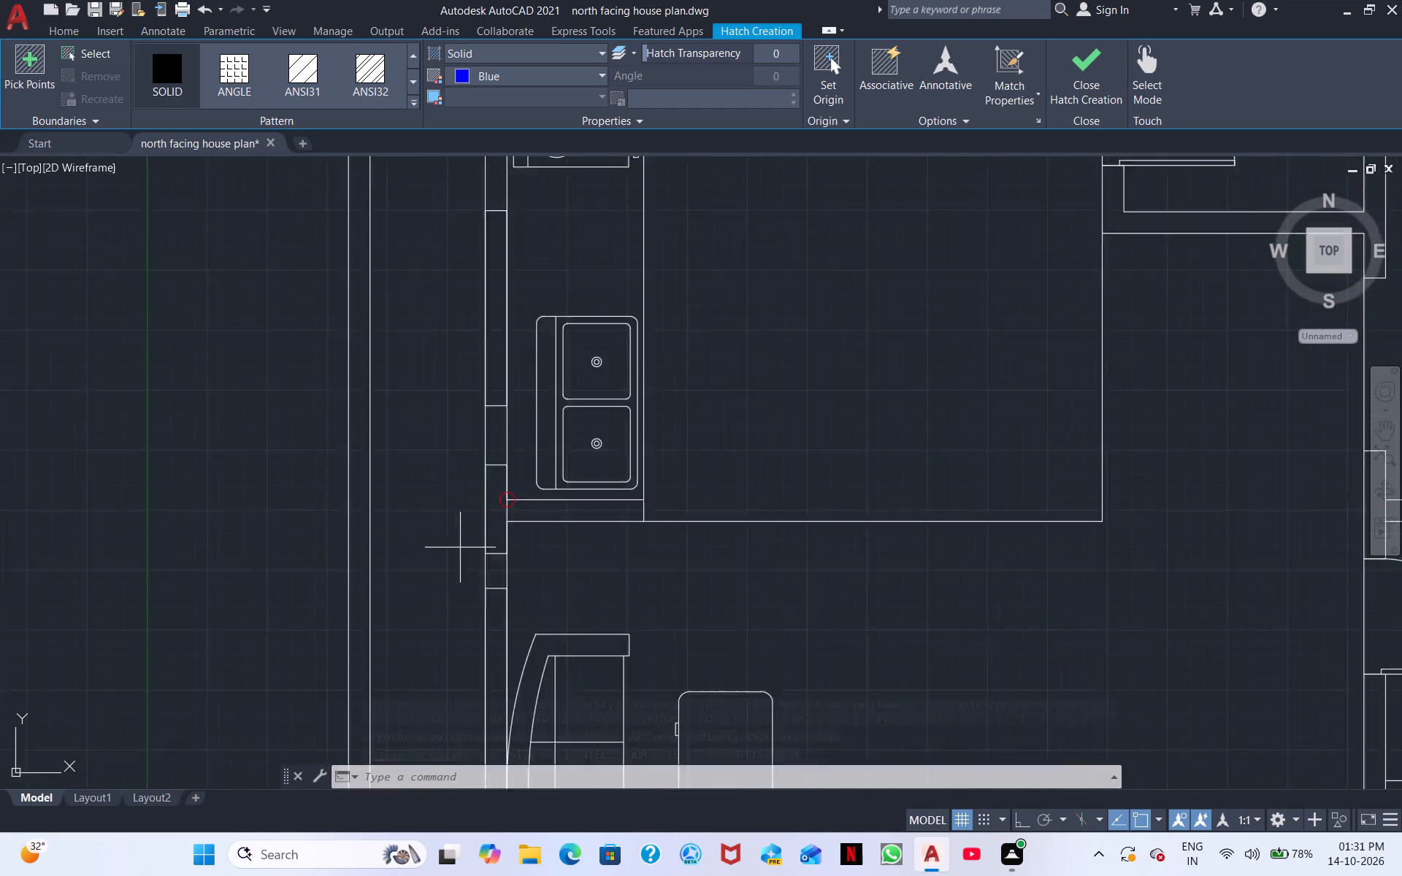
scroll(460, 547, up, 4)
click(835, 318)
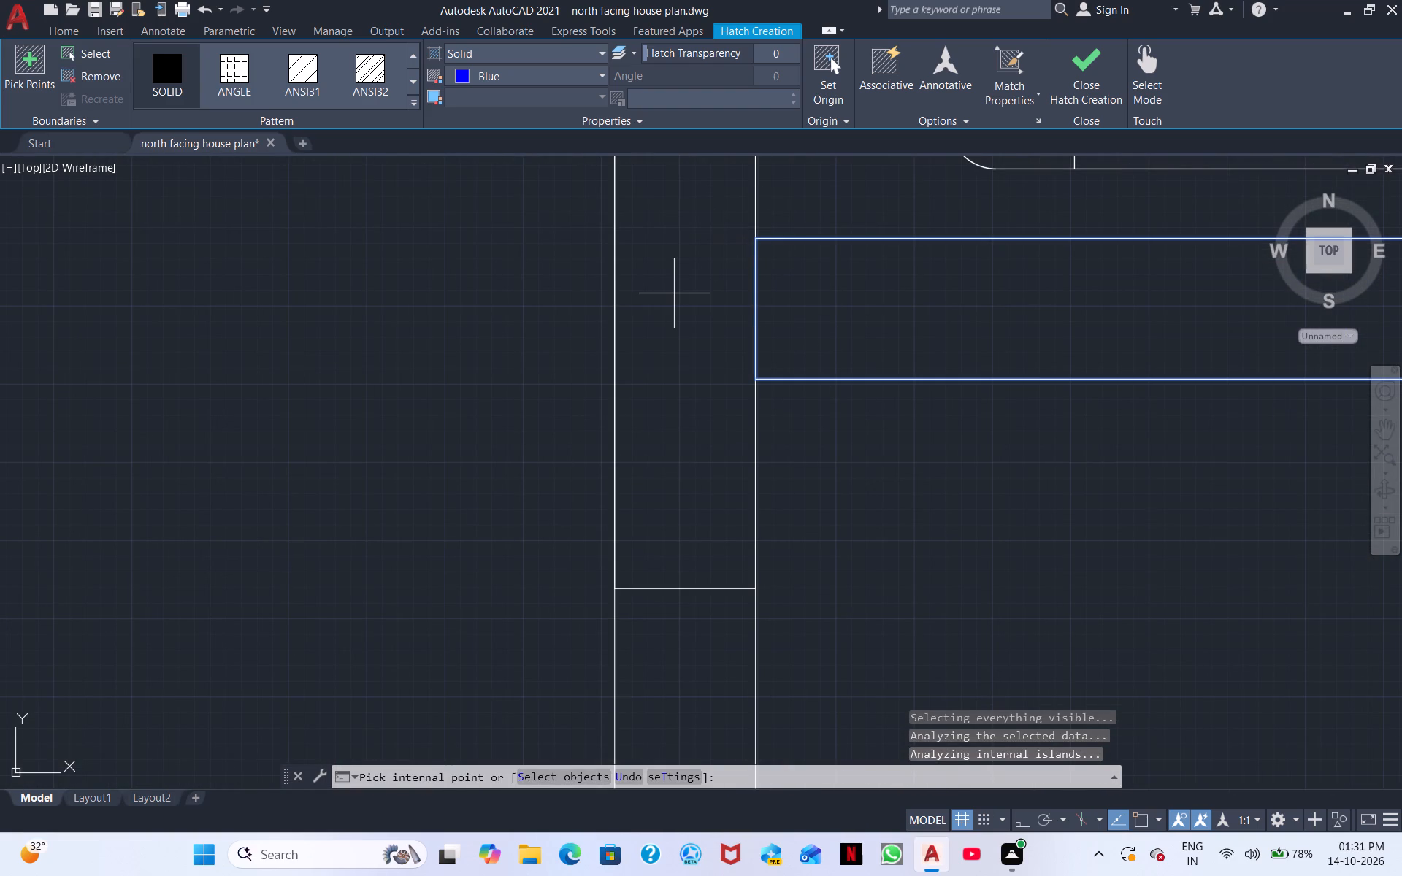
right_click(483, 360)
click(522, 391)
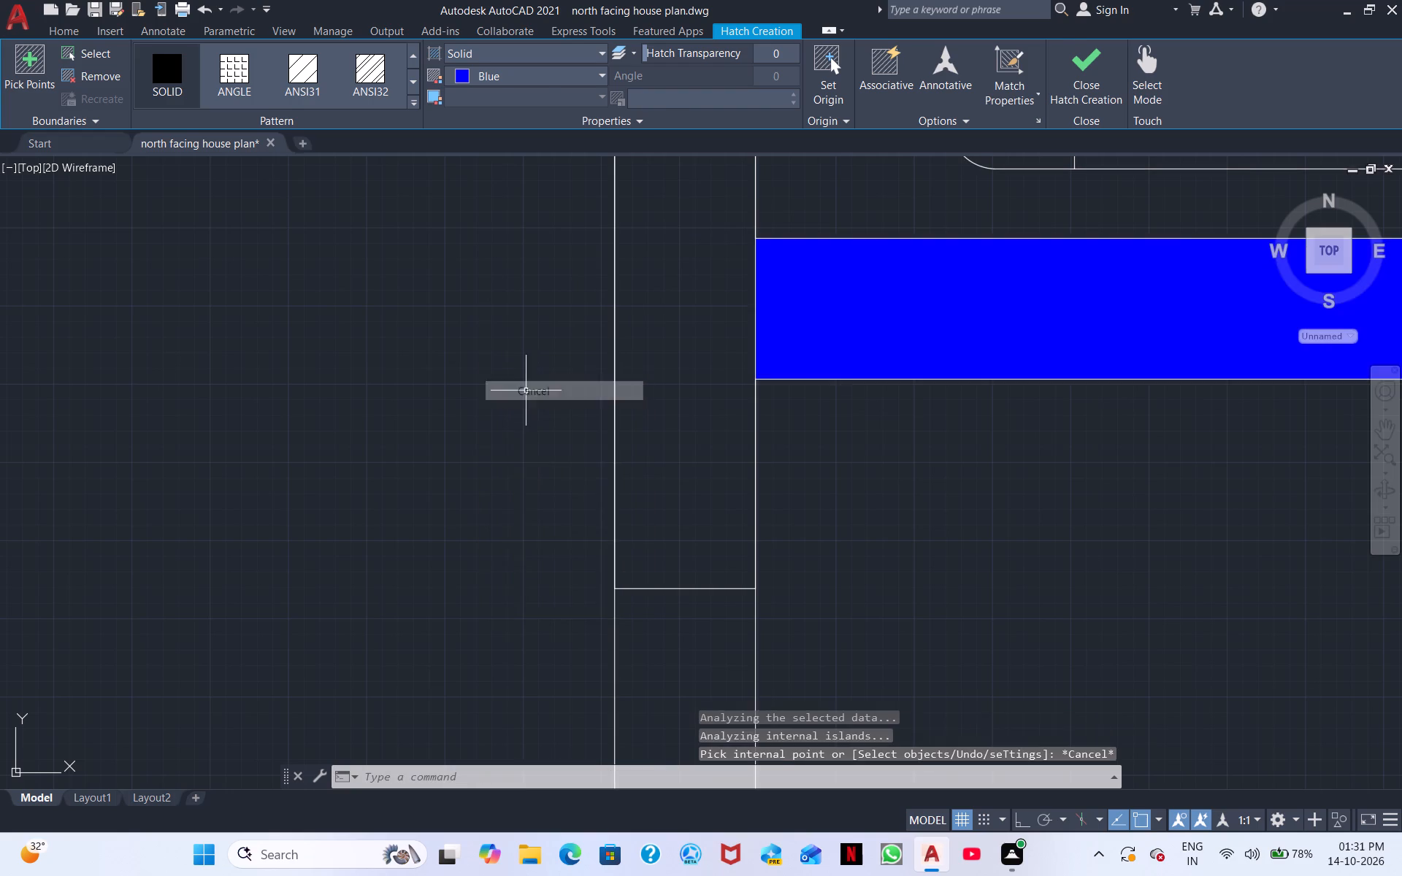
Join the wall lines where the hatched strip below the left-hand plan's sink meets the kitchen side wall.
scroll(528, 391, down, 4)
scroll(575, 412, up, 3)
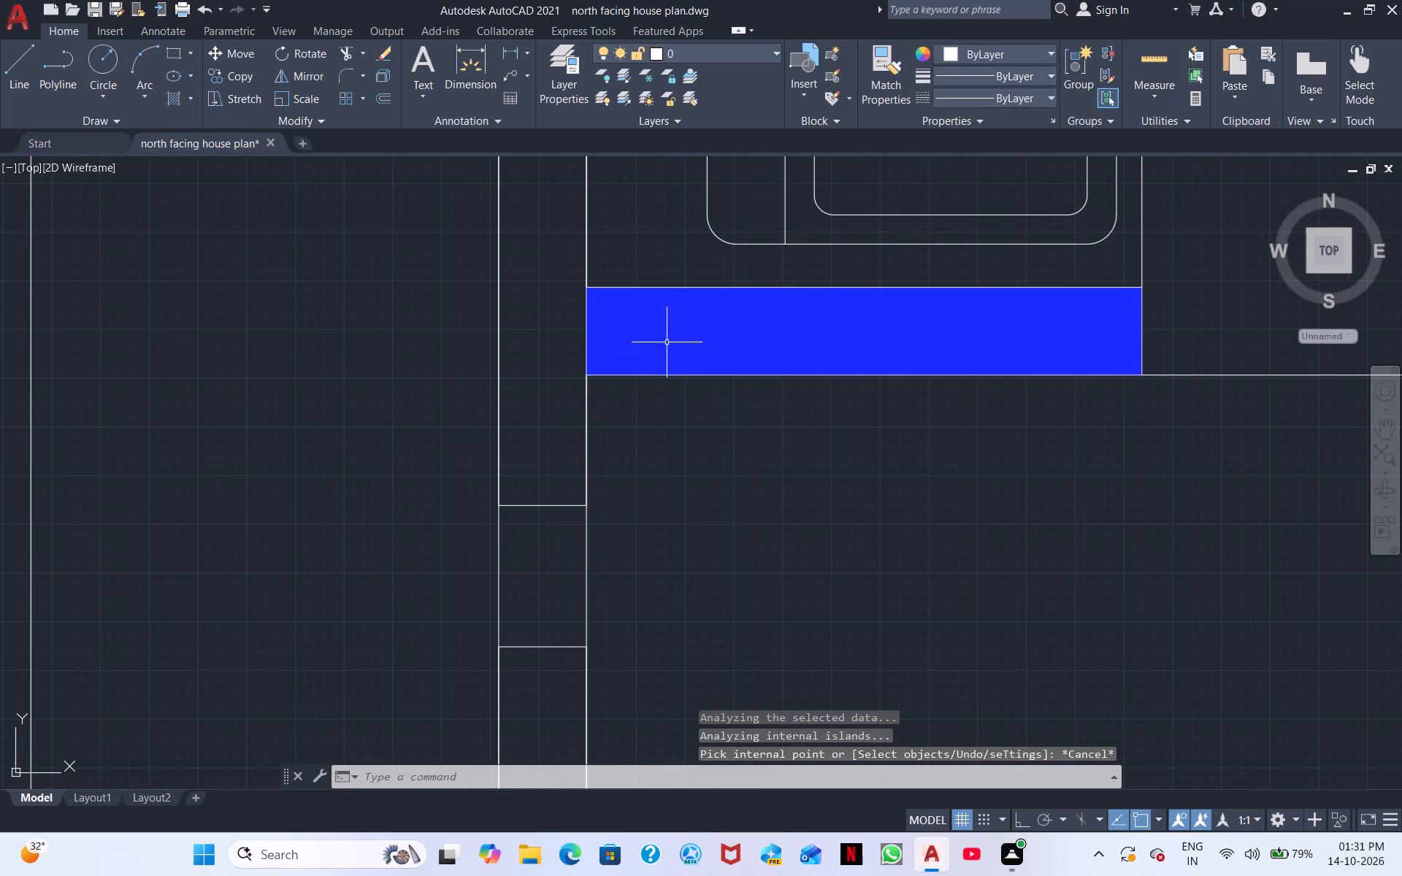
click(668, 334)
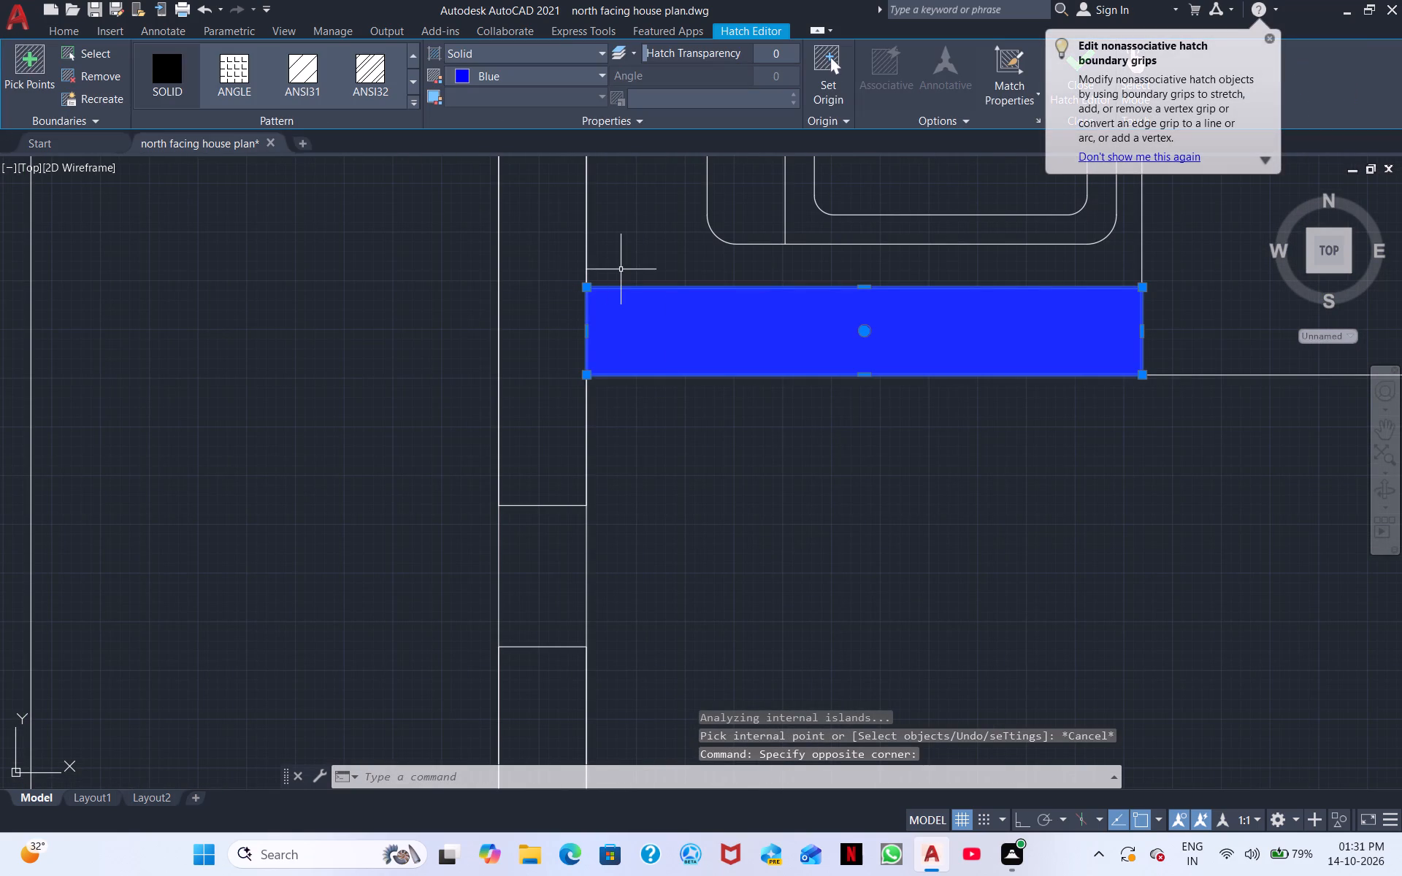
key(Escape)
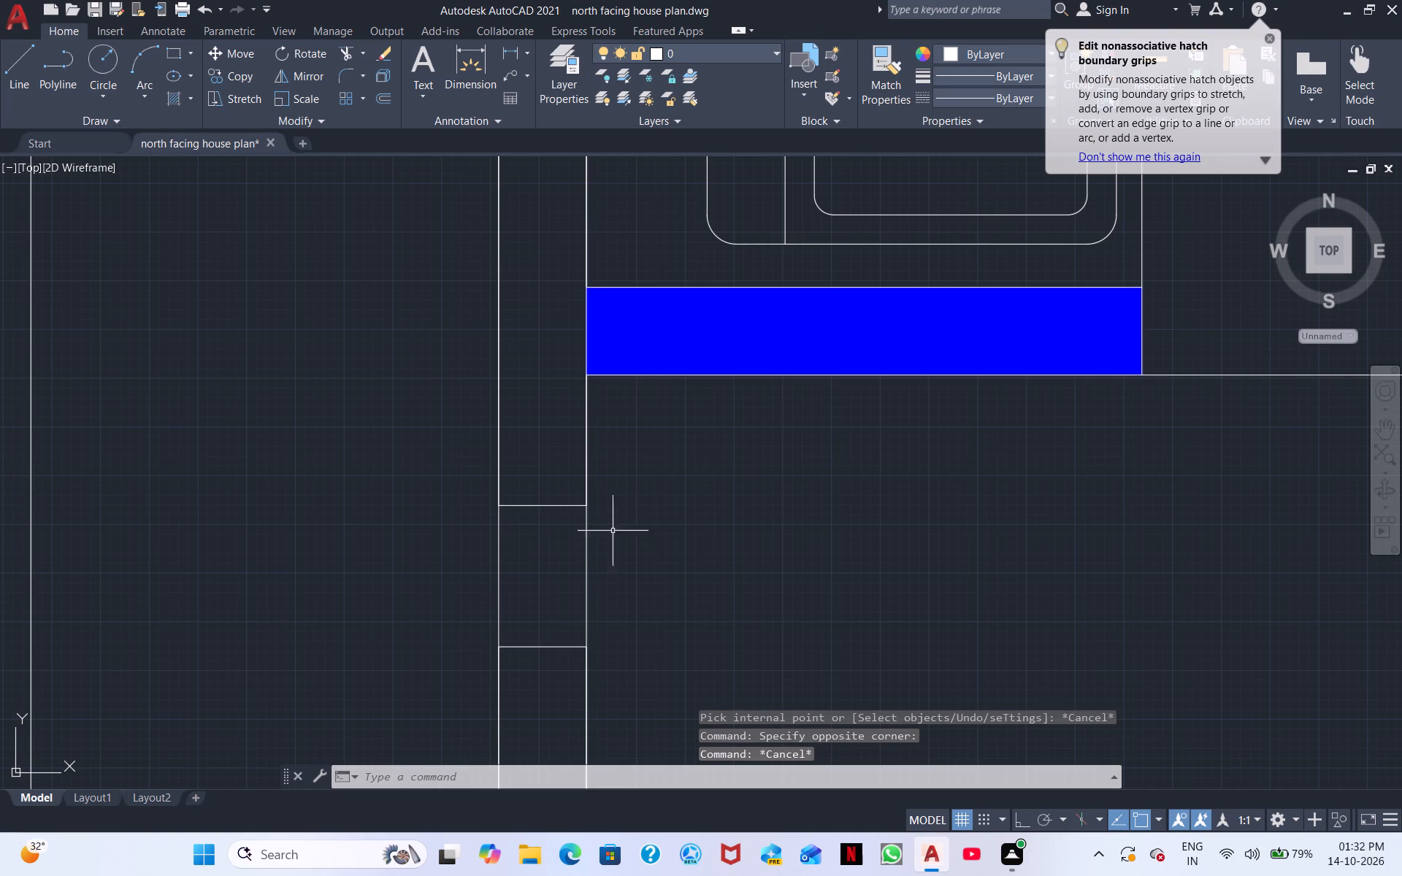
click(648, 449)
click(536, 234)
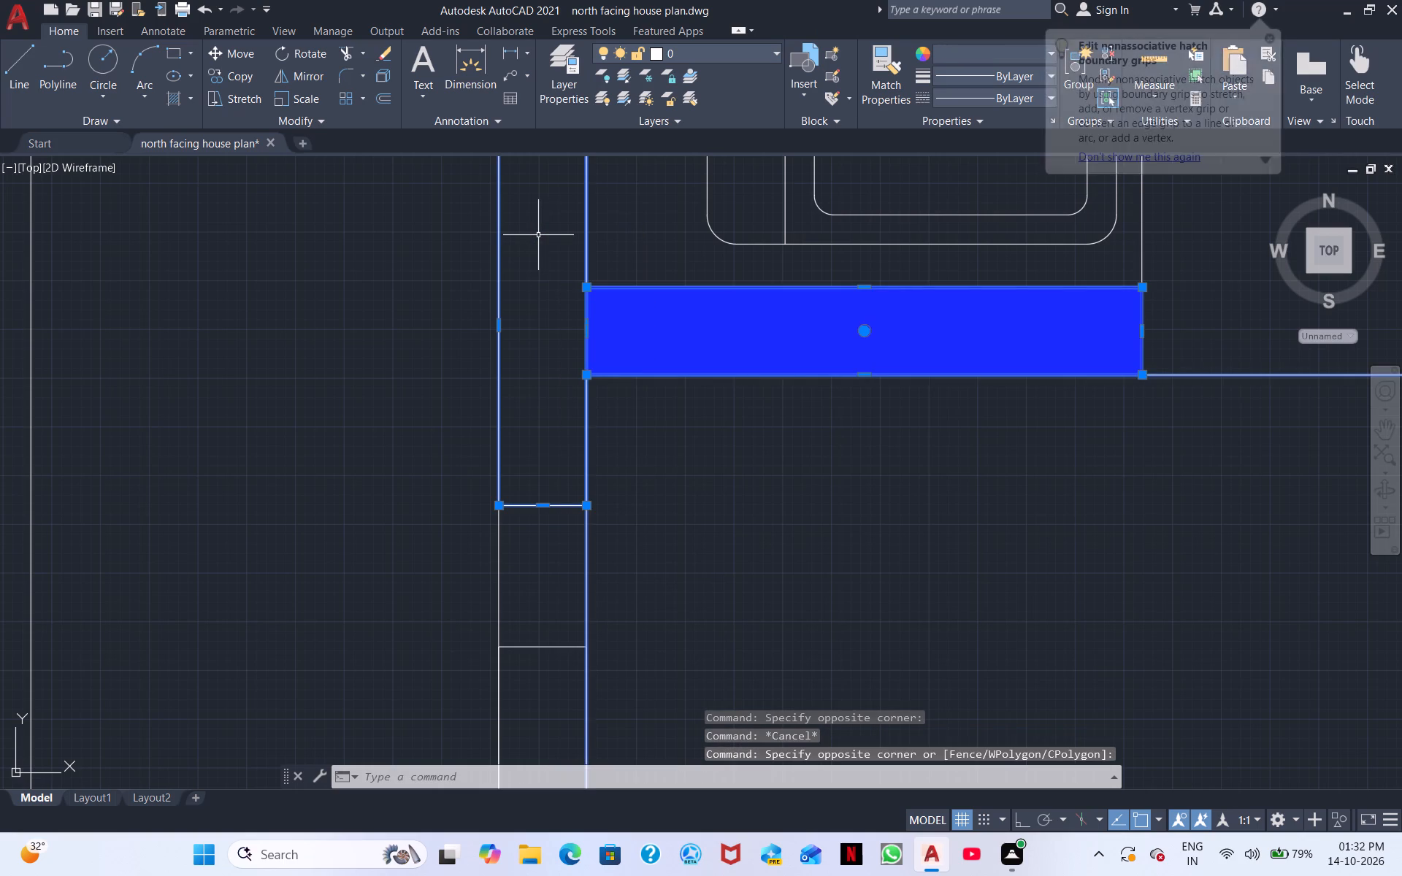
text(j)
key(space)
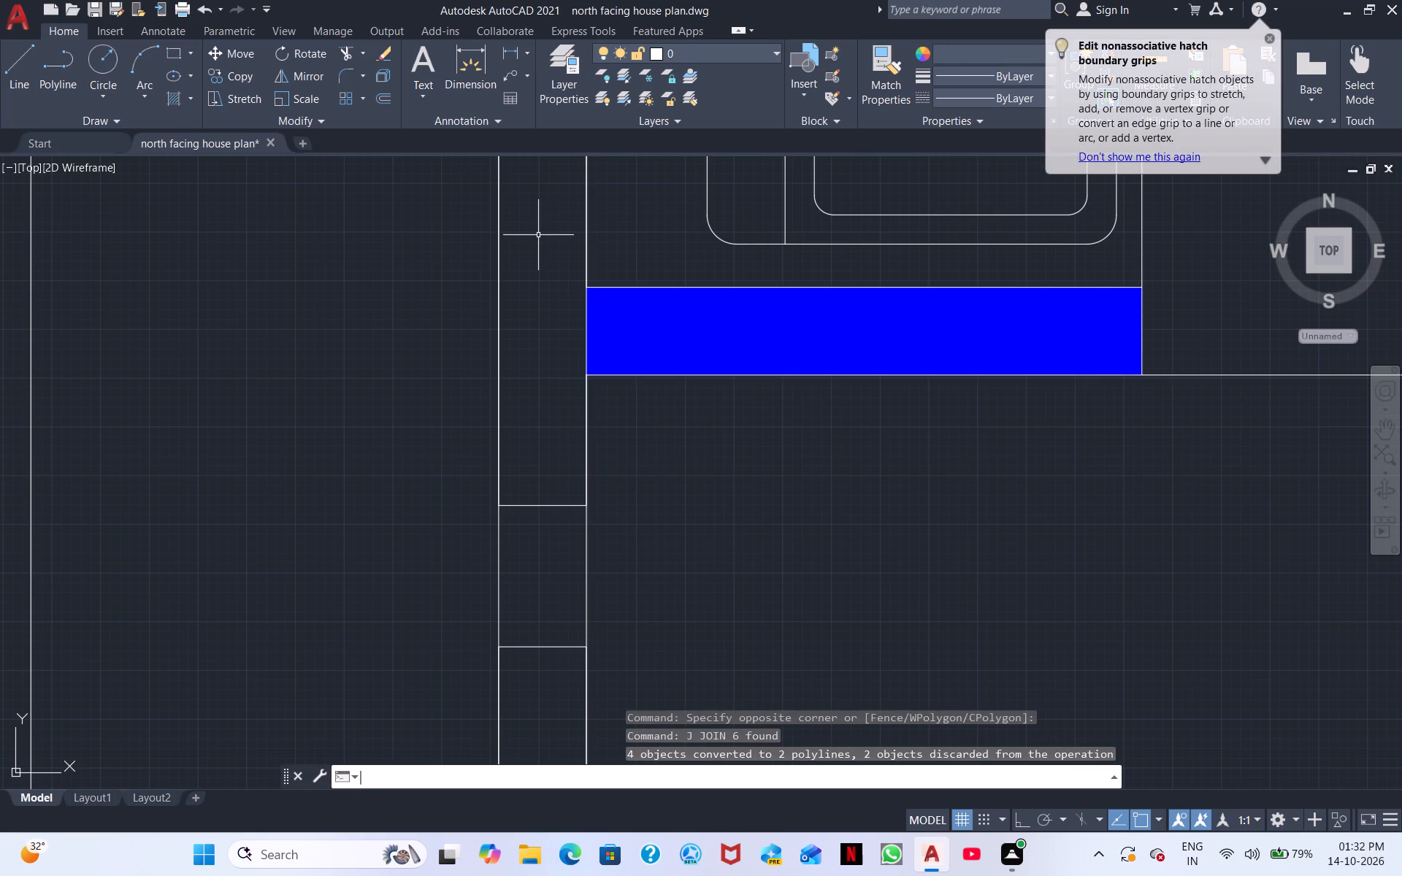
Select the entire left-hand plan and join its line segments together.
scroll(513, 577, down, 3)
middle_drag(748, 504, 165, 661)
scroll(163, 663, down, 1)
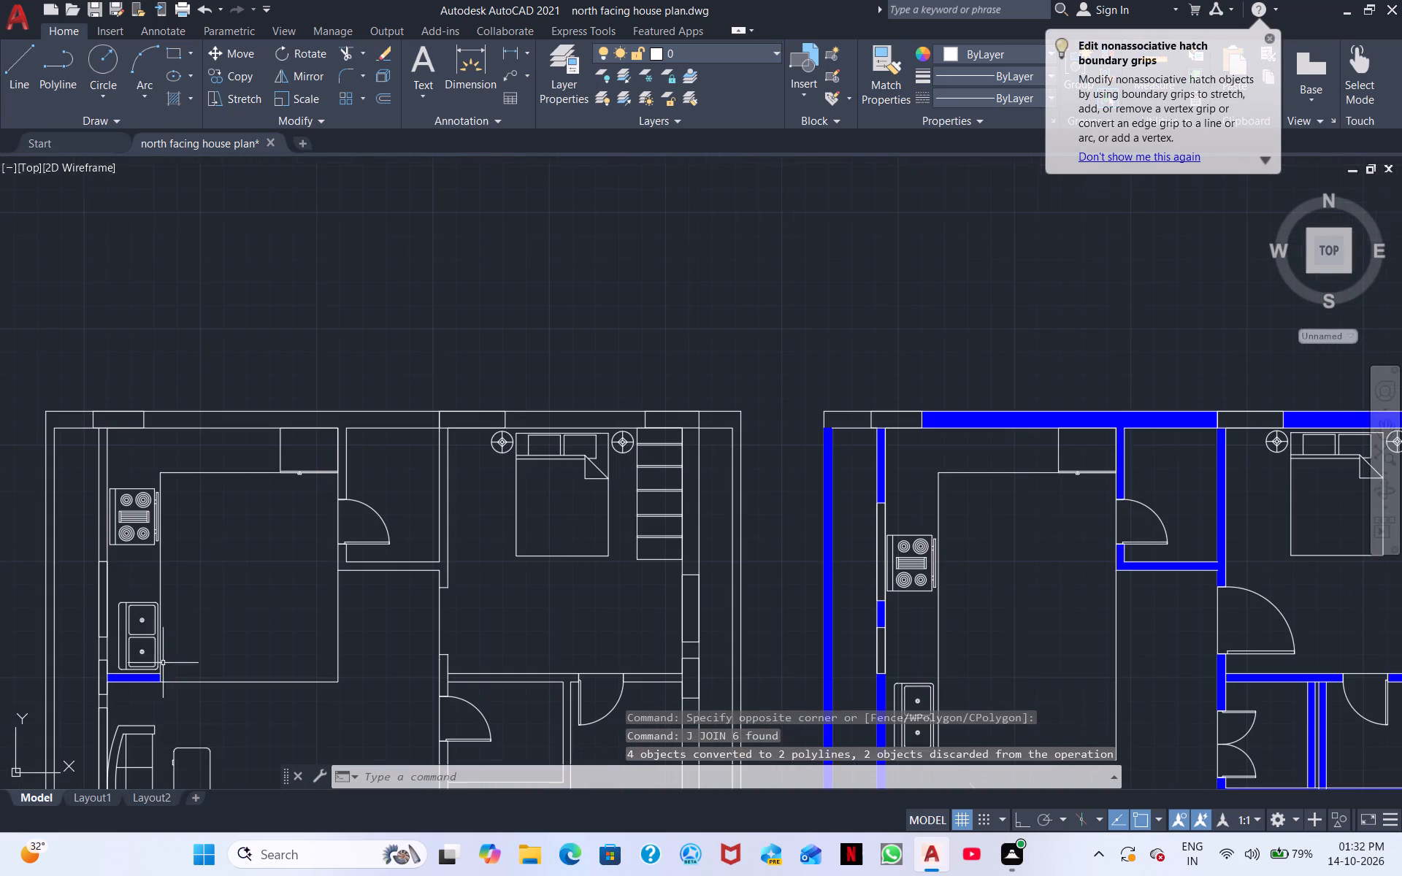
scroll(163, 663, down, 1)
scroll(289, 572, up, 2)
scroll(289, 572, down, 3)
middle_drag(318, 523, 339, 120)
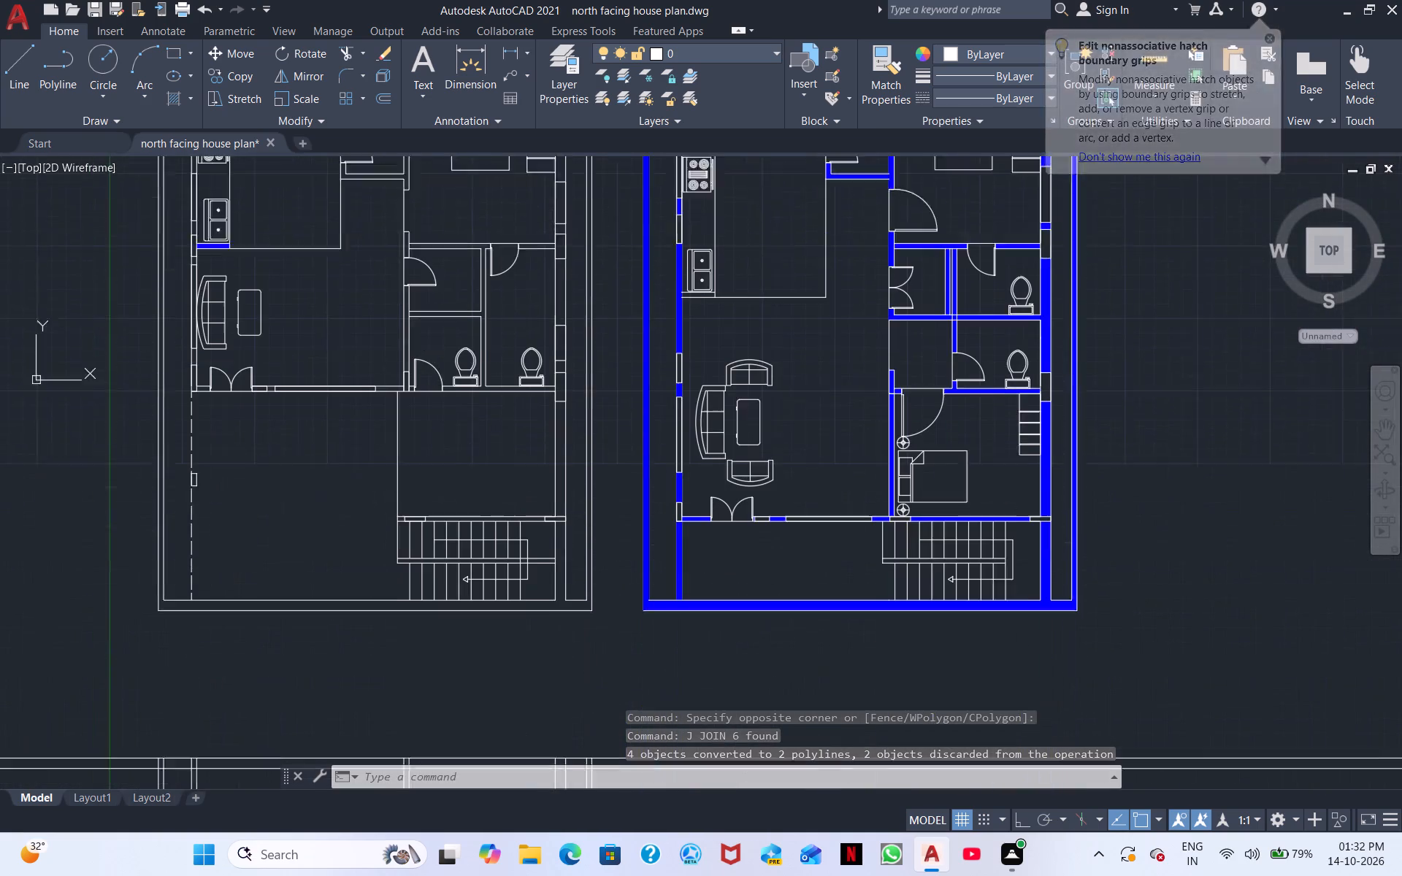
middle_drag(339, 120, 344, 28)
middle_drag(345, 171, 325, 348)
scroll(319, 327, down, 1)
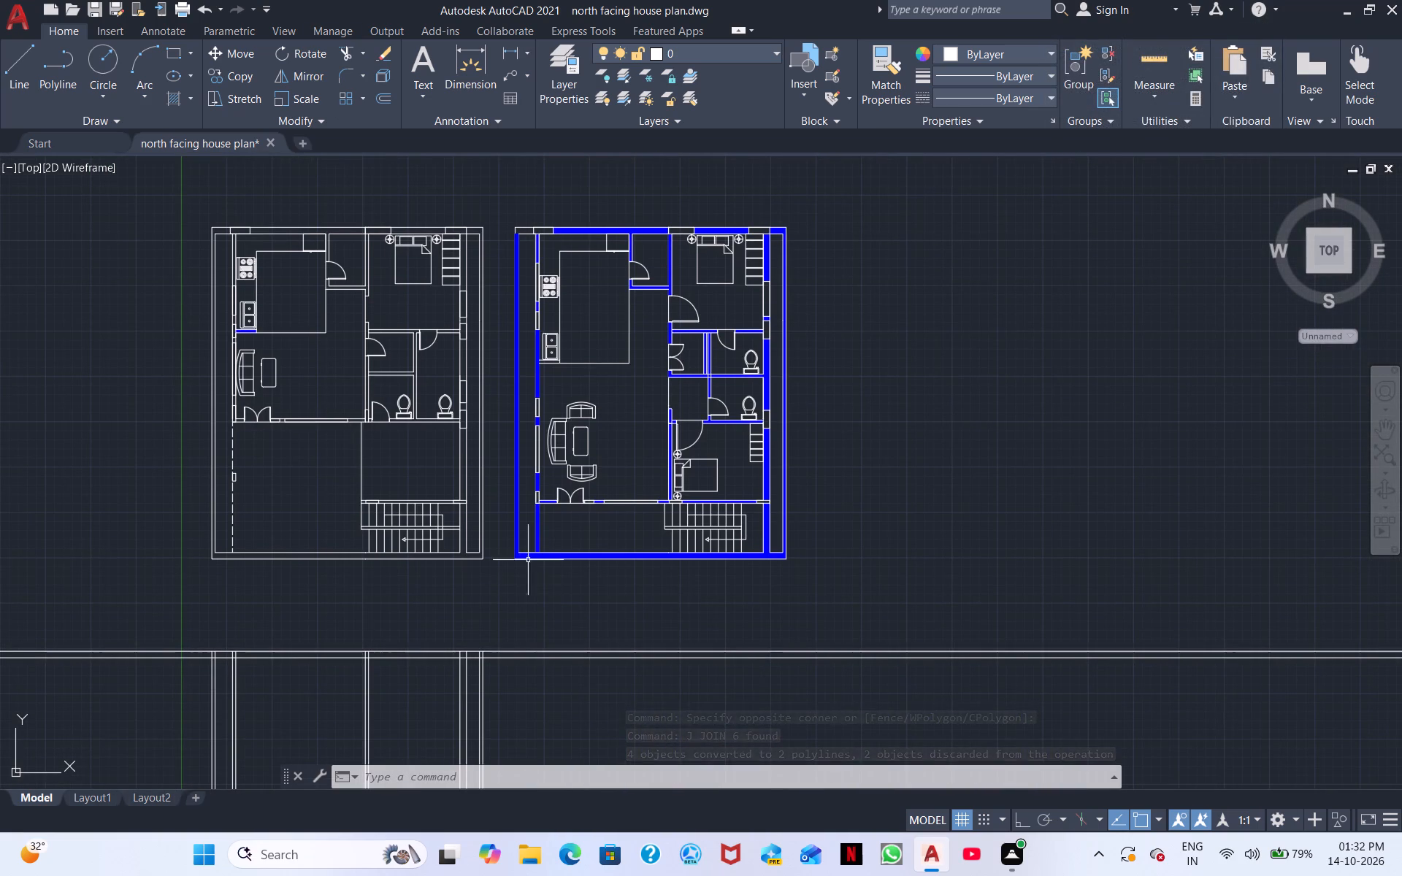
click(490, 580)
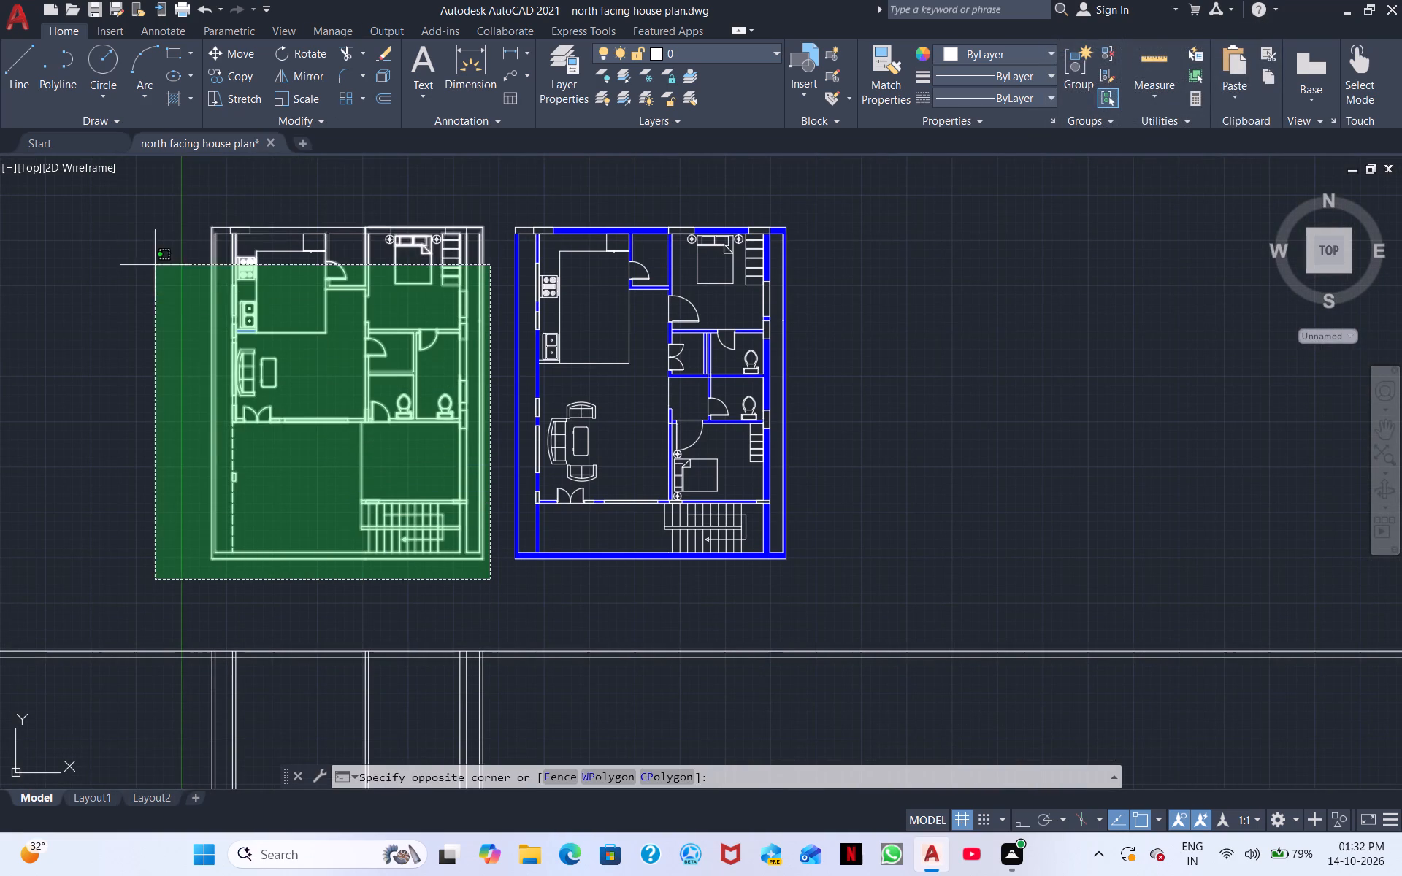
click(181, 191)
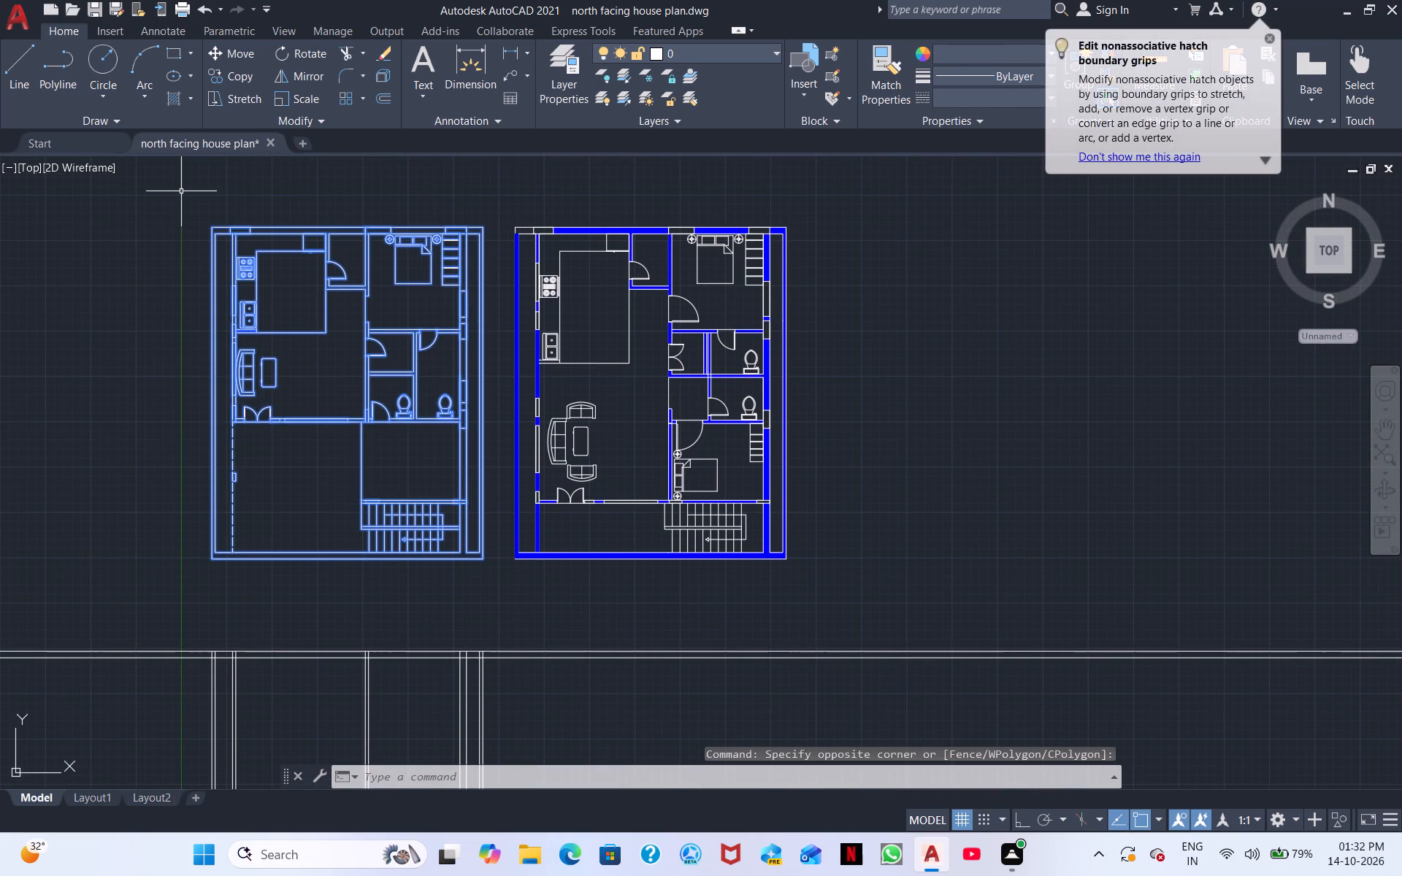
text(j)
key(space)
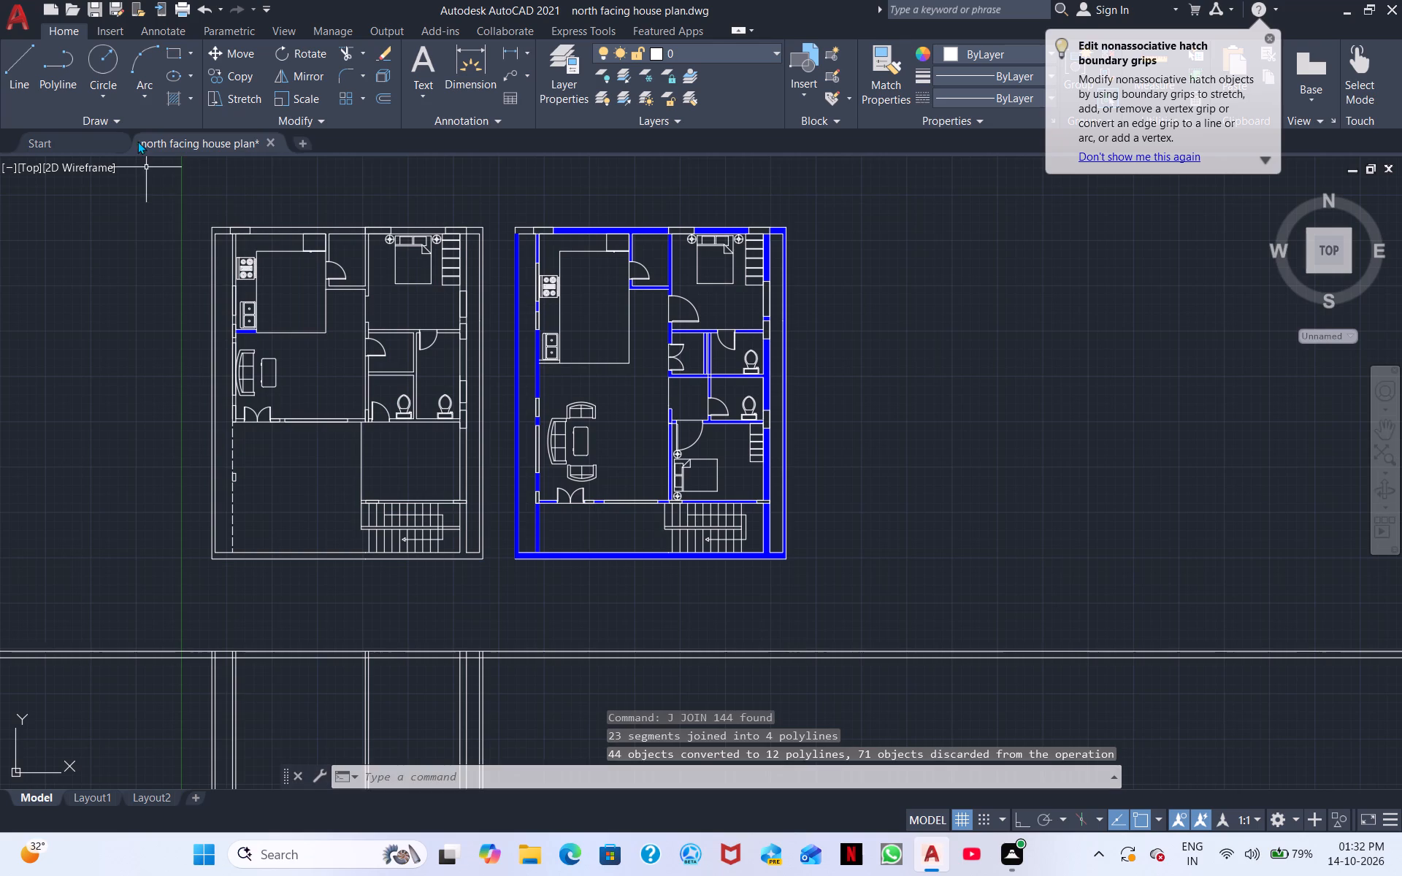
Hatch the left-hand plan's outer boundary wall and the kitchen and bedroom sections of its top wall solid blue.
scroll(116, 172, up, 4)
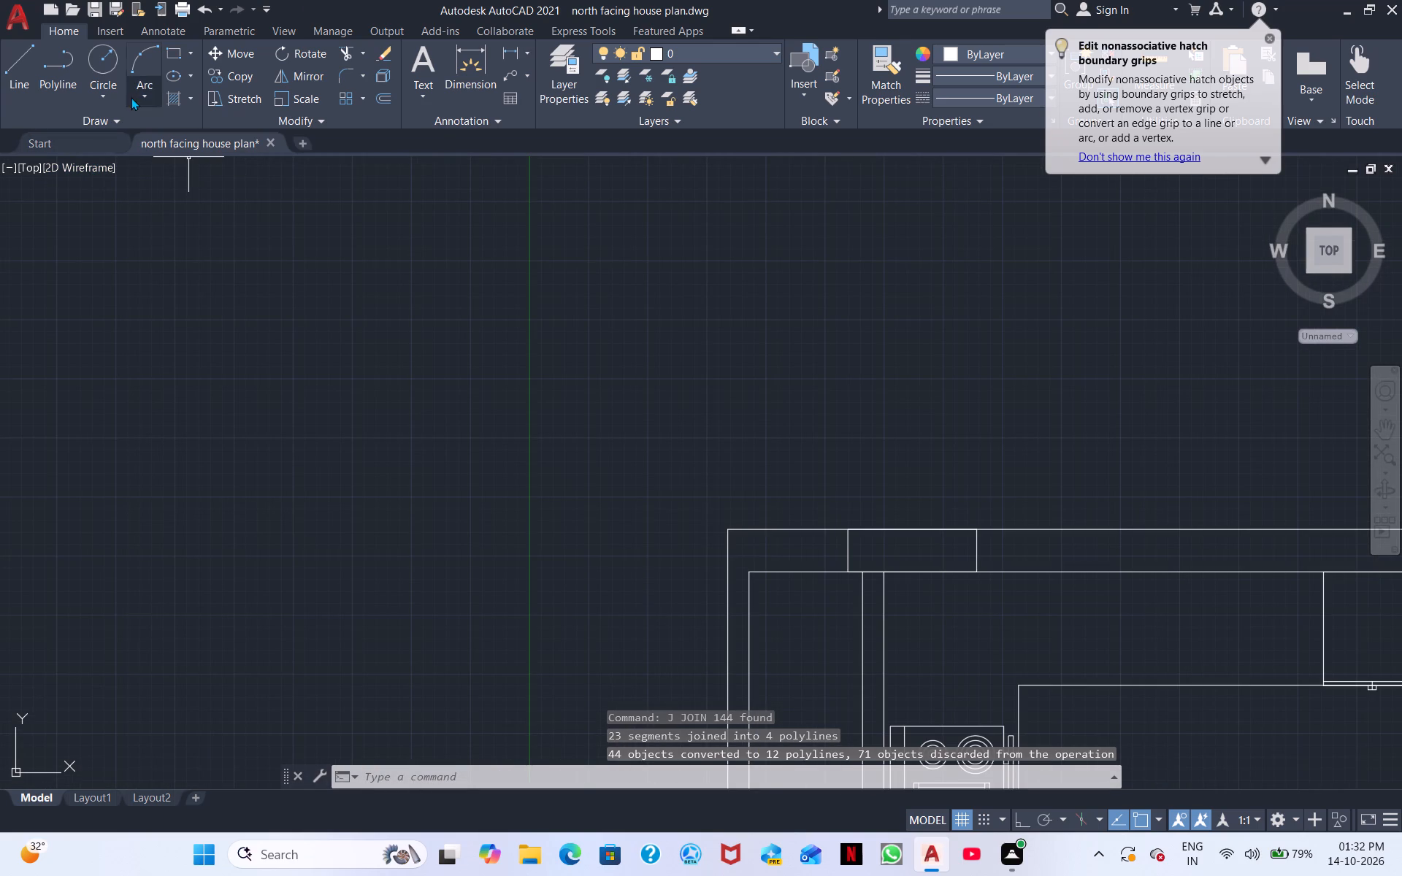
click(174, 101)
middle_drag(471, 331, 299, 0)
scroll(491, 282, down, 2)
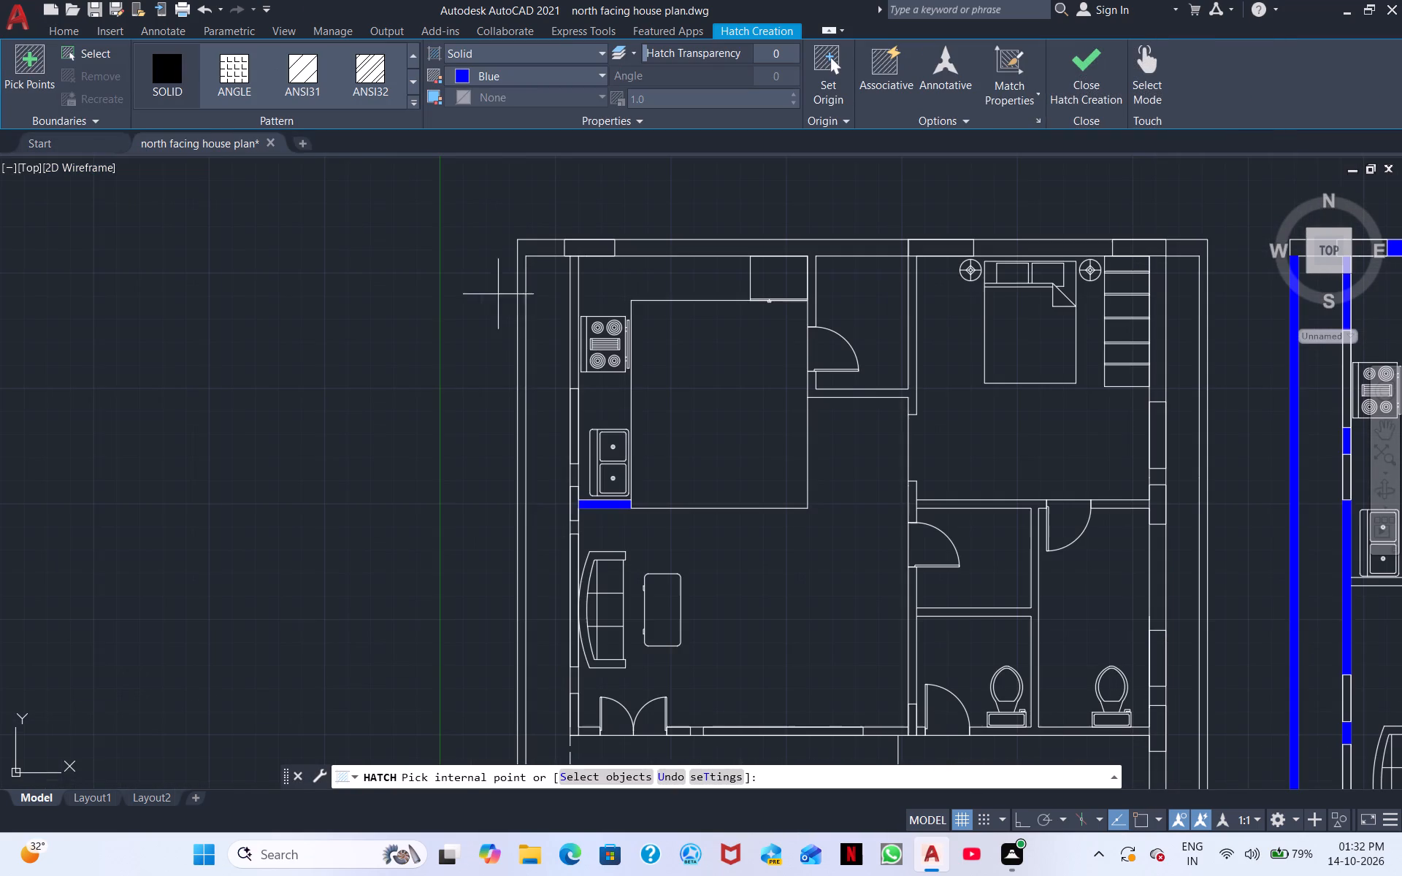
click(534, 247)
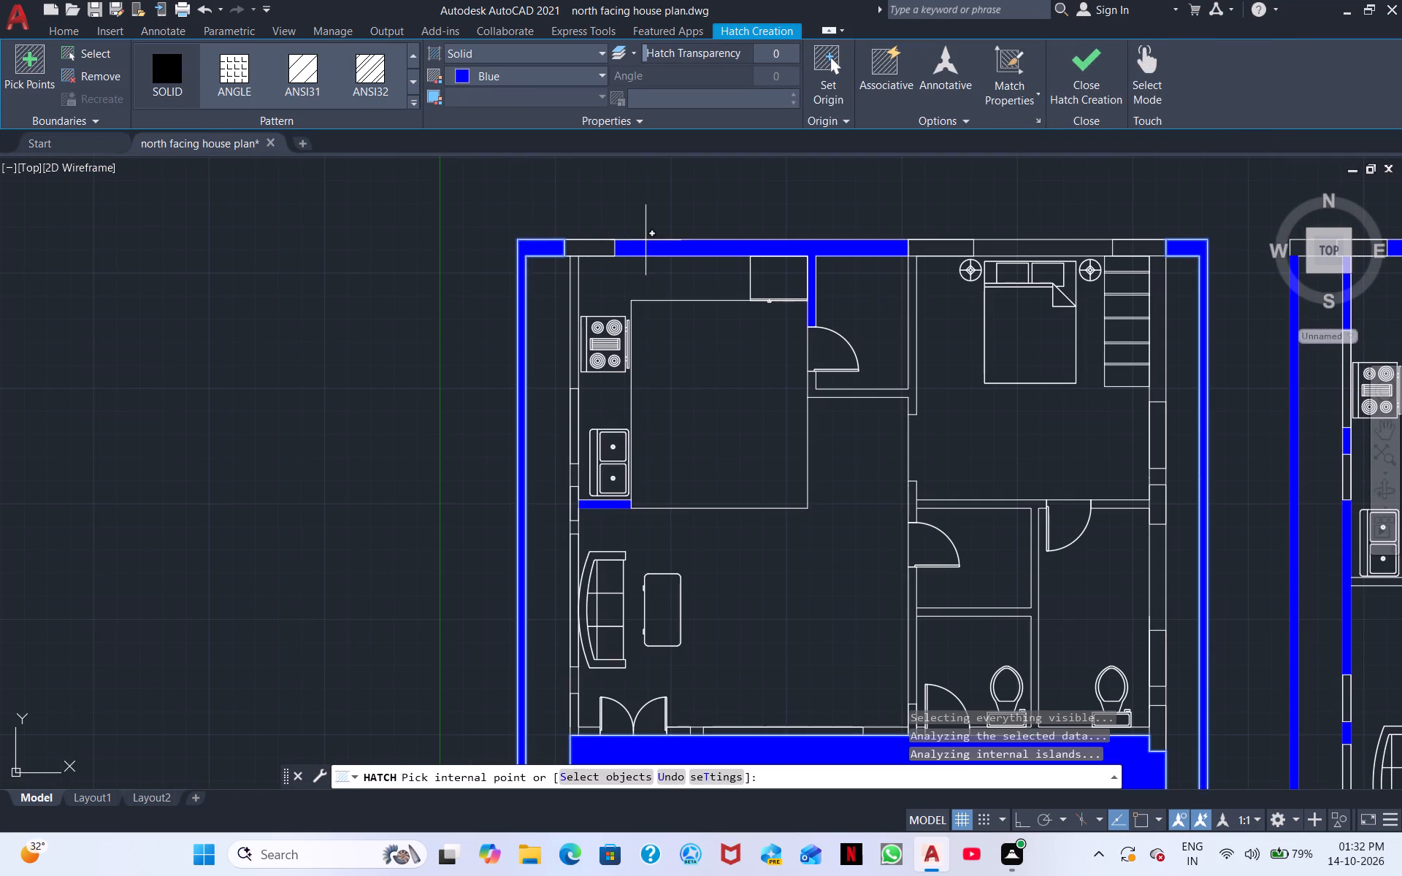
click(651, 242)
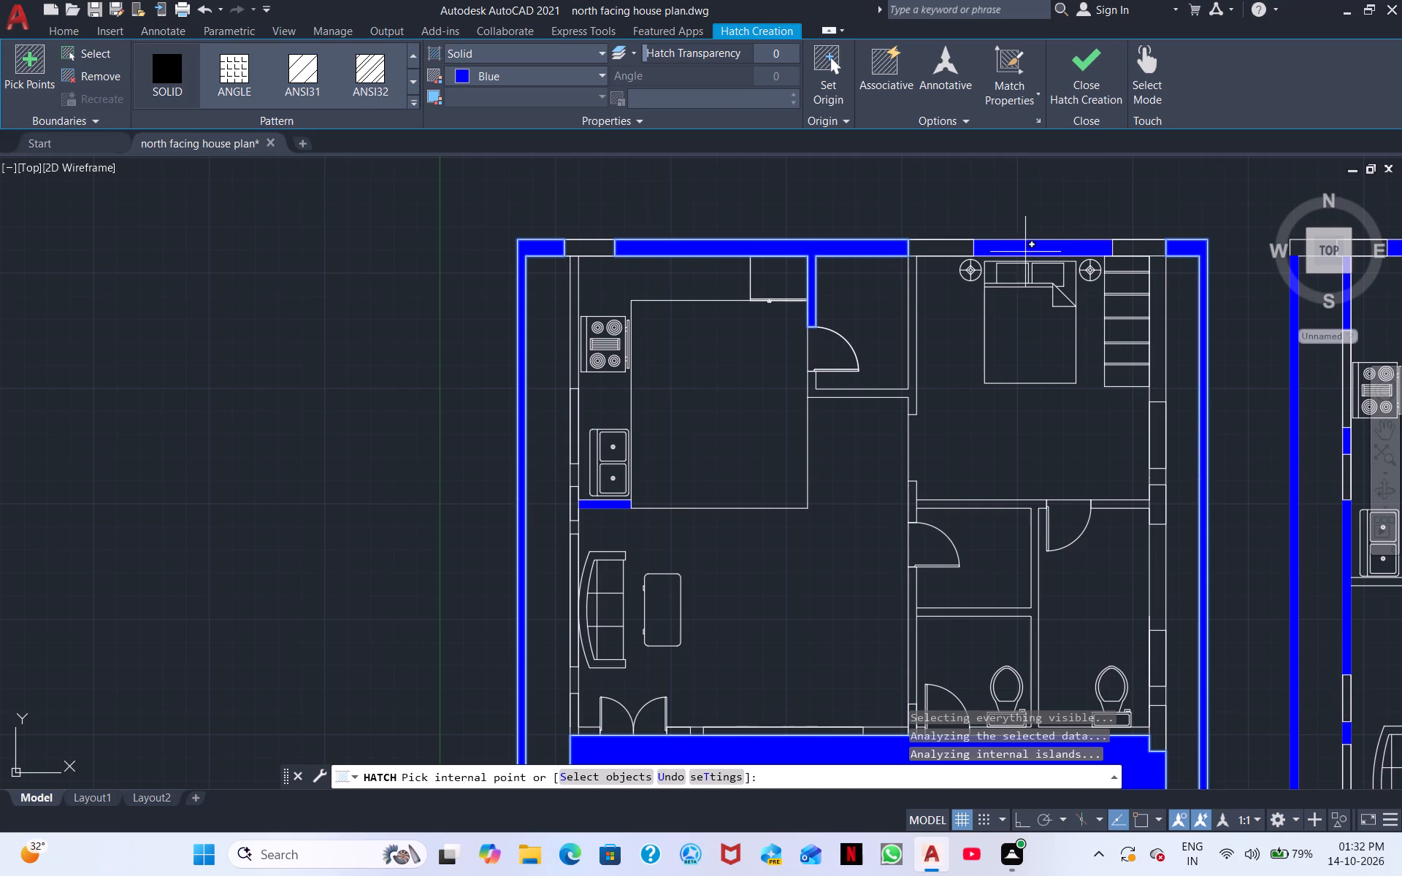
click(1054, 253)
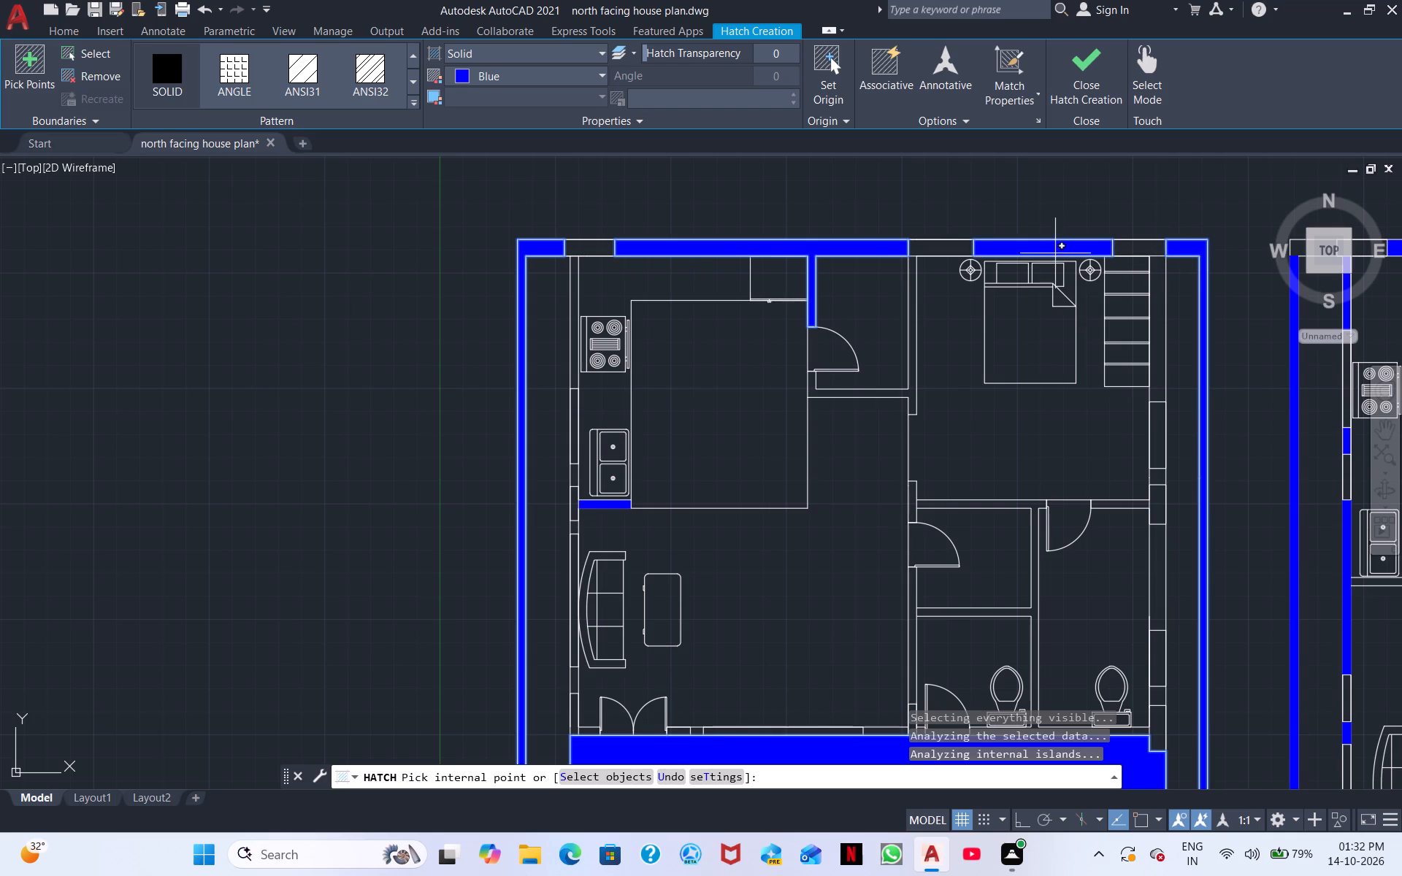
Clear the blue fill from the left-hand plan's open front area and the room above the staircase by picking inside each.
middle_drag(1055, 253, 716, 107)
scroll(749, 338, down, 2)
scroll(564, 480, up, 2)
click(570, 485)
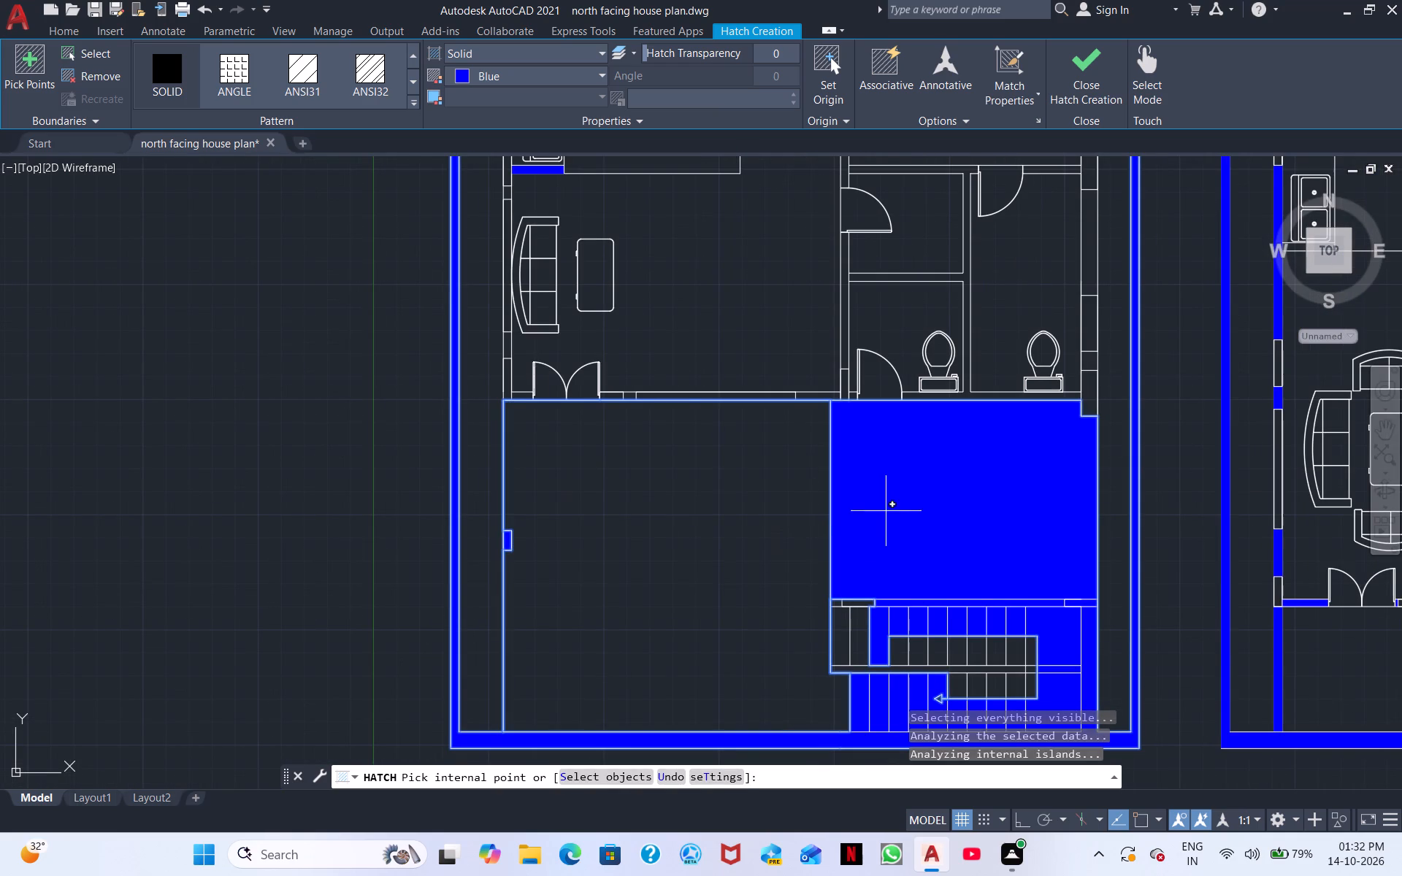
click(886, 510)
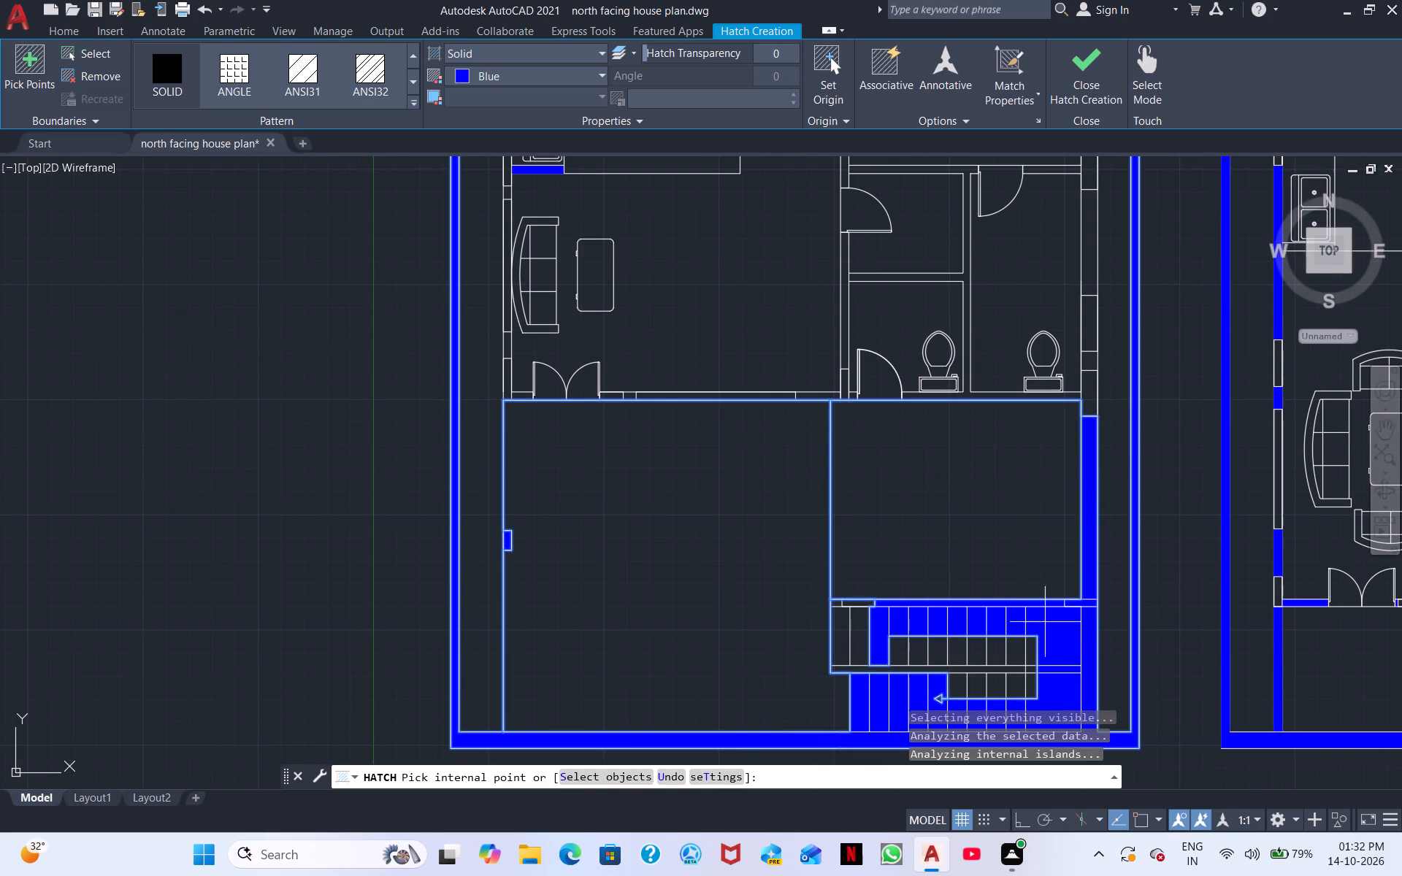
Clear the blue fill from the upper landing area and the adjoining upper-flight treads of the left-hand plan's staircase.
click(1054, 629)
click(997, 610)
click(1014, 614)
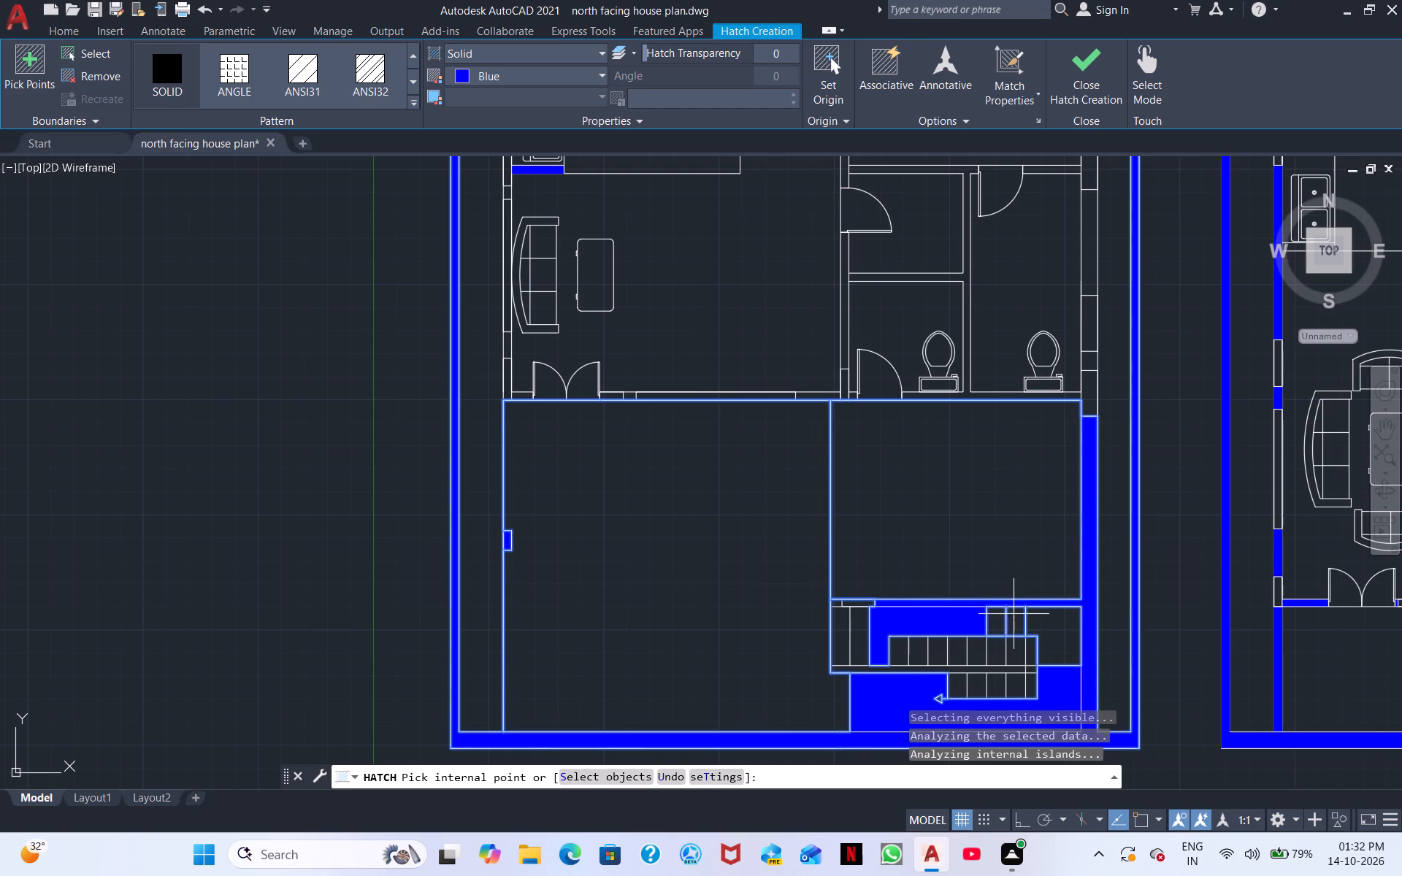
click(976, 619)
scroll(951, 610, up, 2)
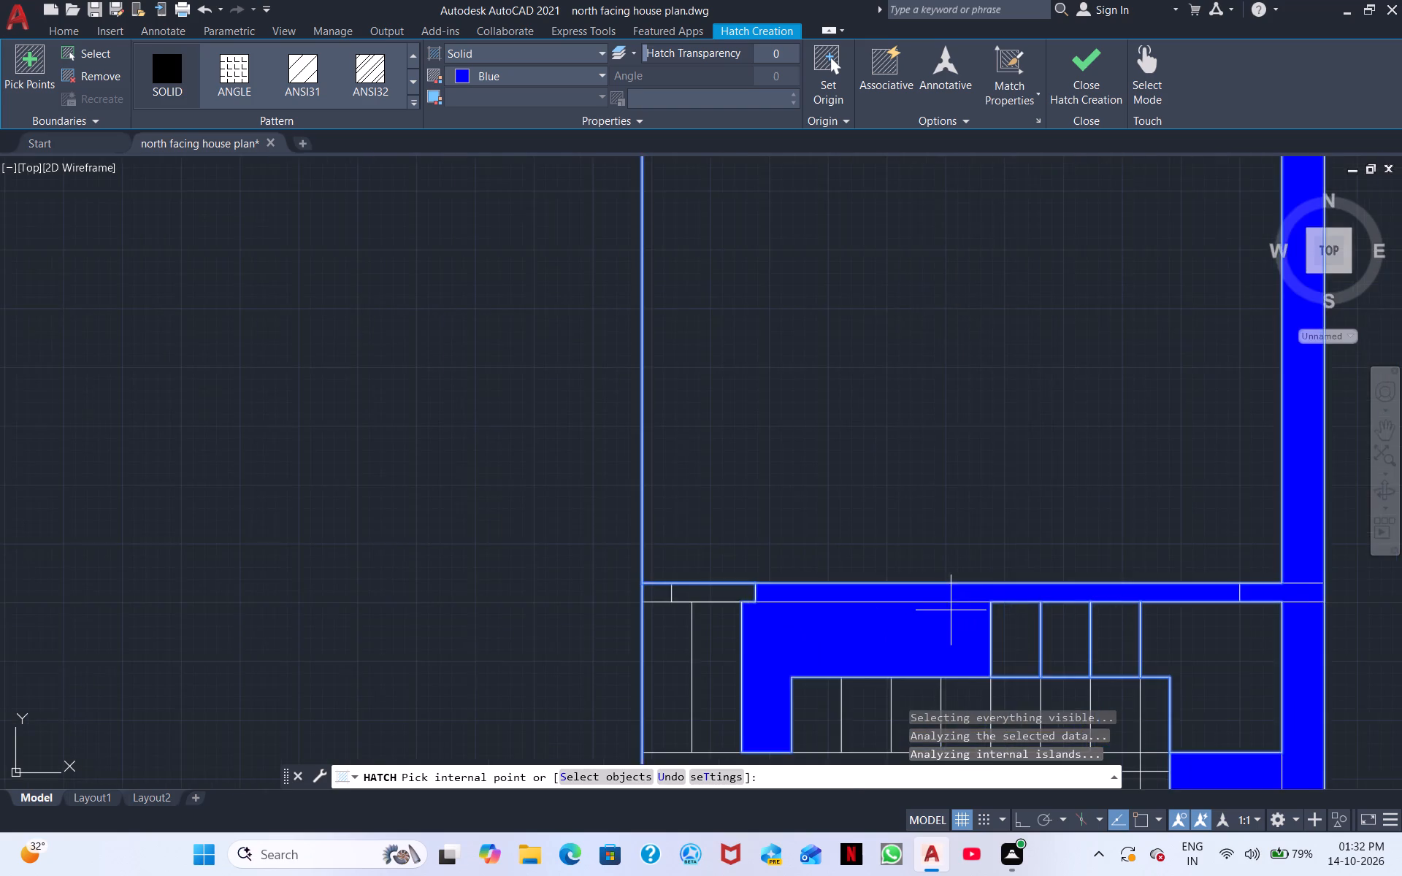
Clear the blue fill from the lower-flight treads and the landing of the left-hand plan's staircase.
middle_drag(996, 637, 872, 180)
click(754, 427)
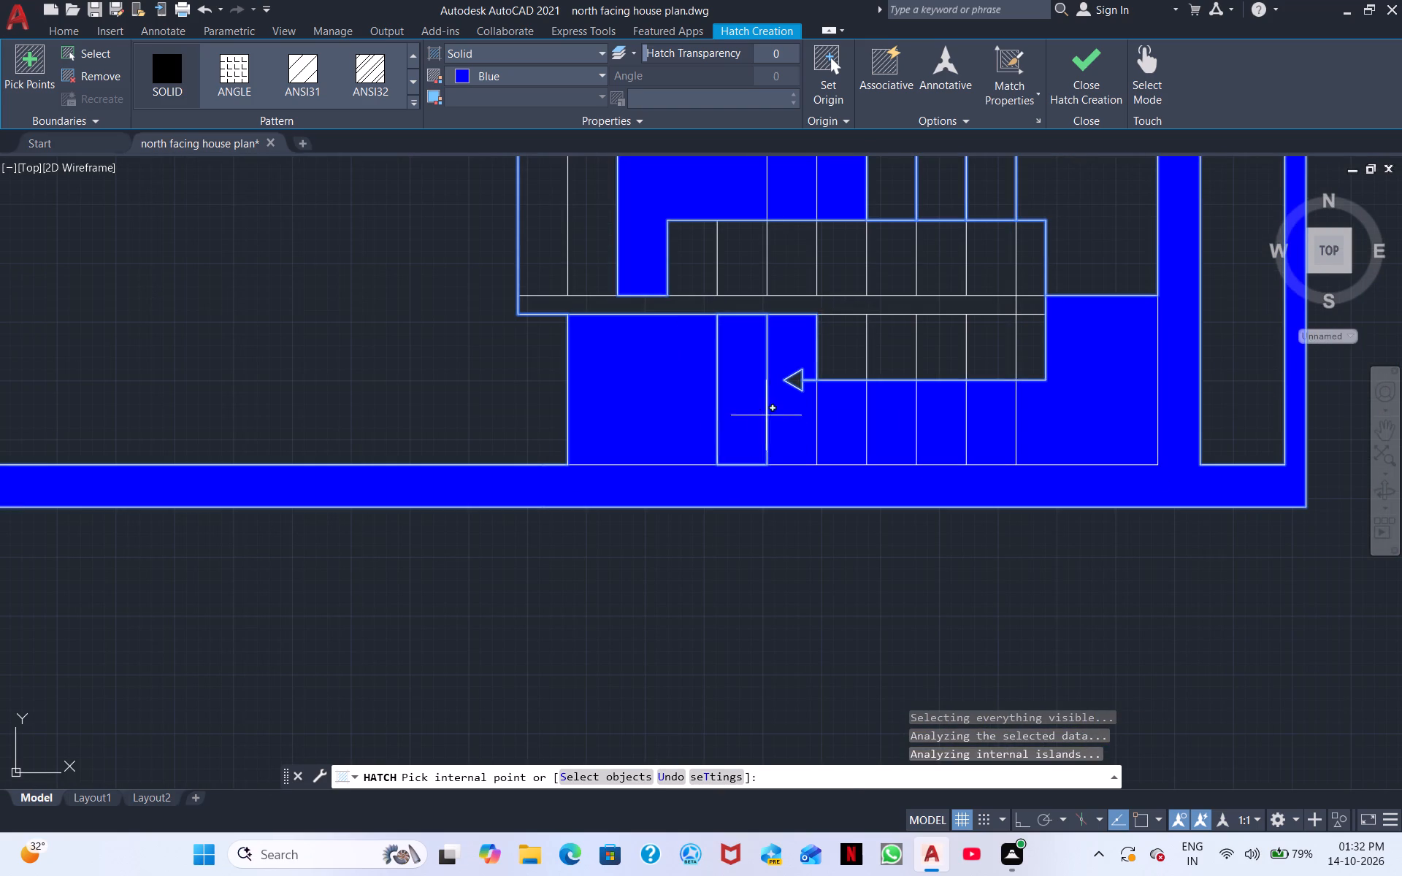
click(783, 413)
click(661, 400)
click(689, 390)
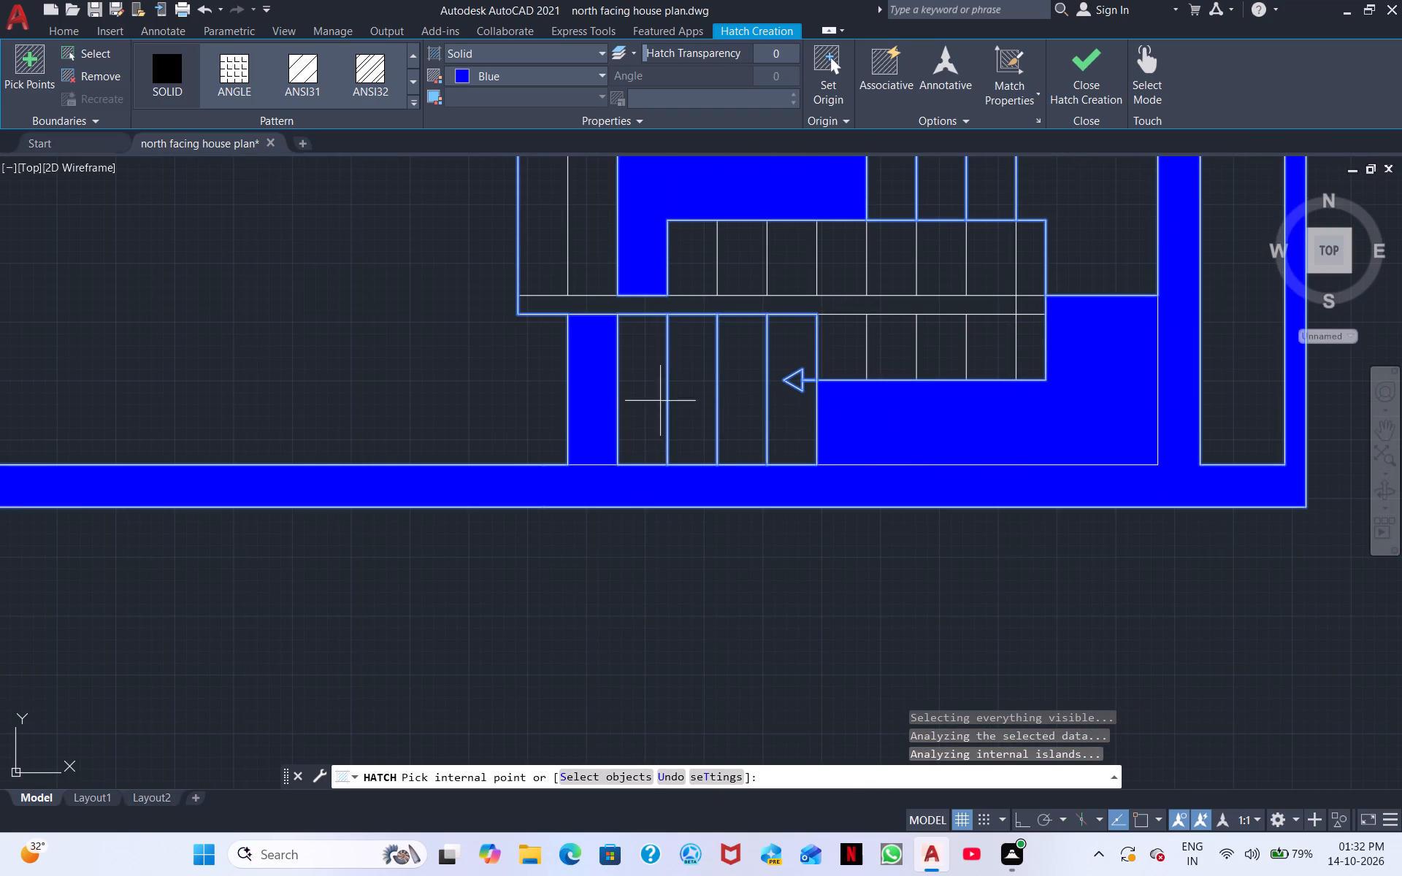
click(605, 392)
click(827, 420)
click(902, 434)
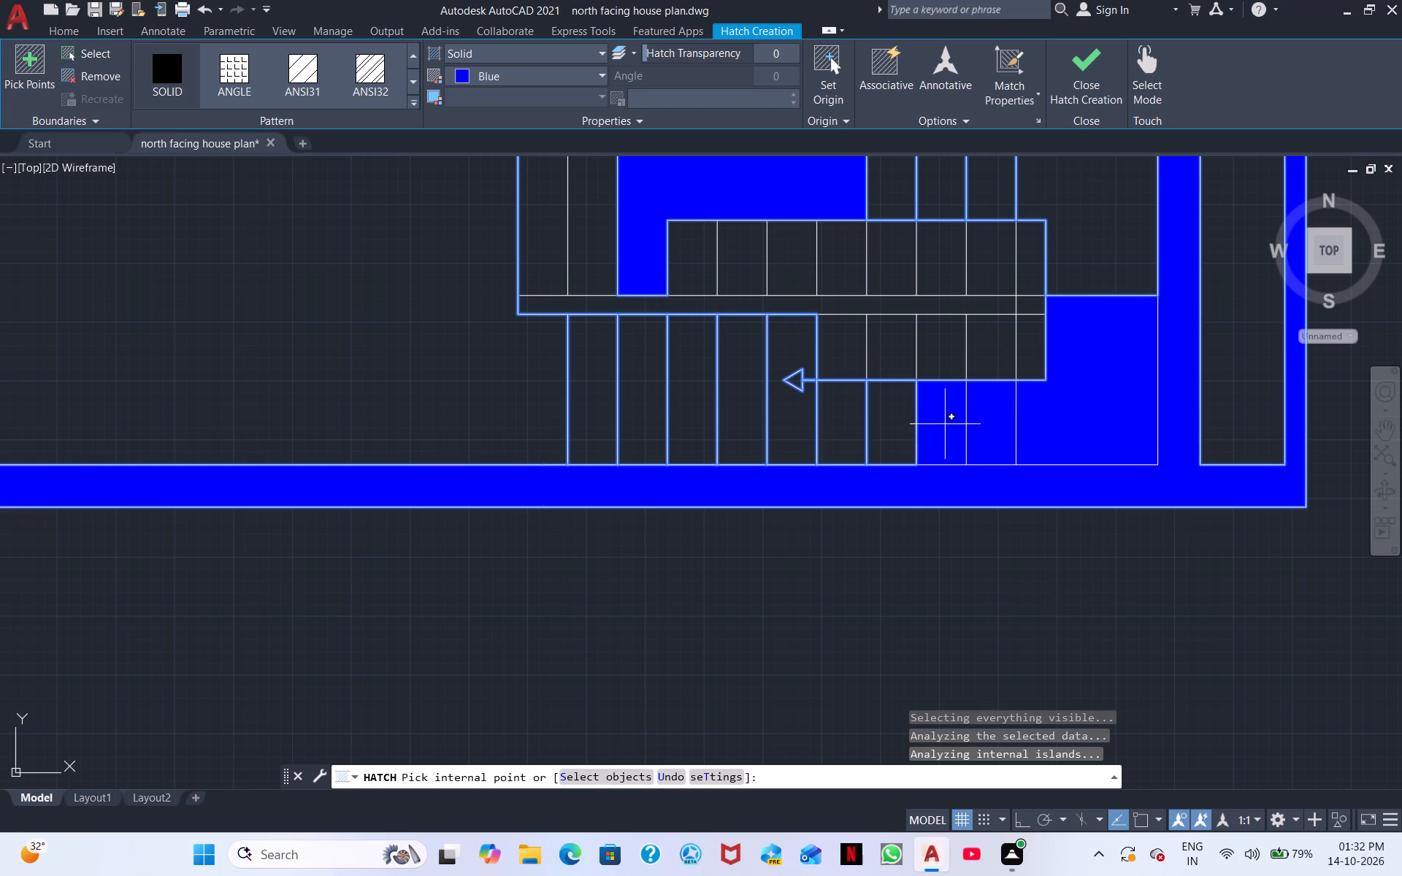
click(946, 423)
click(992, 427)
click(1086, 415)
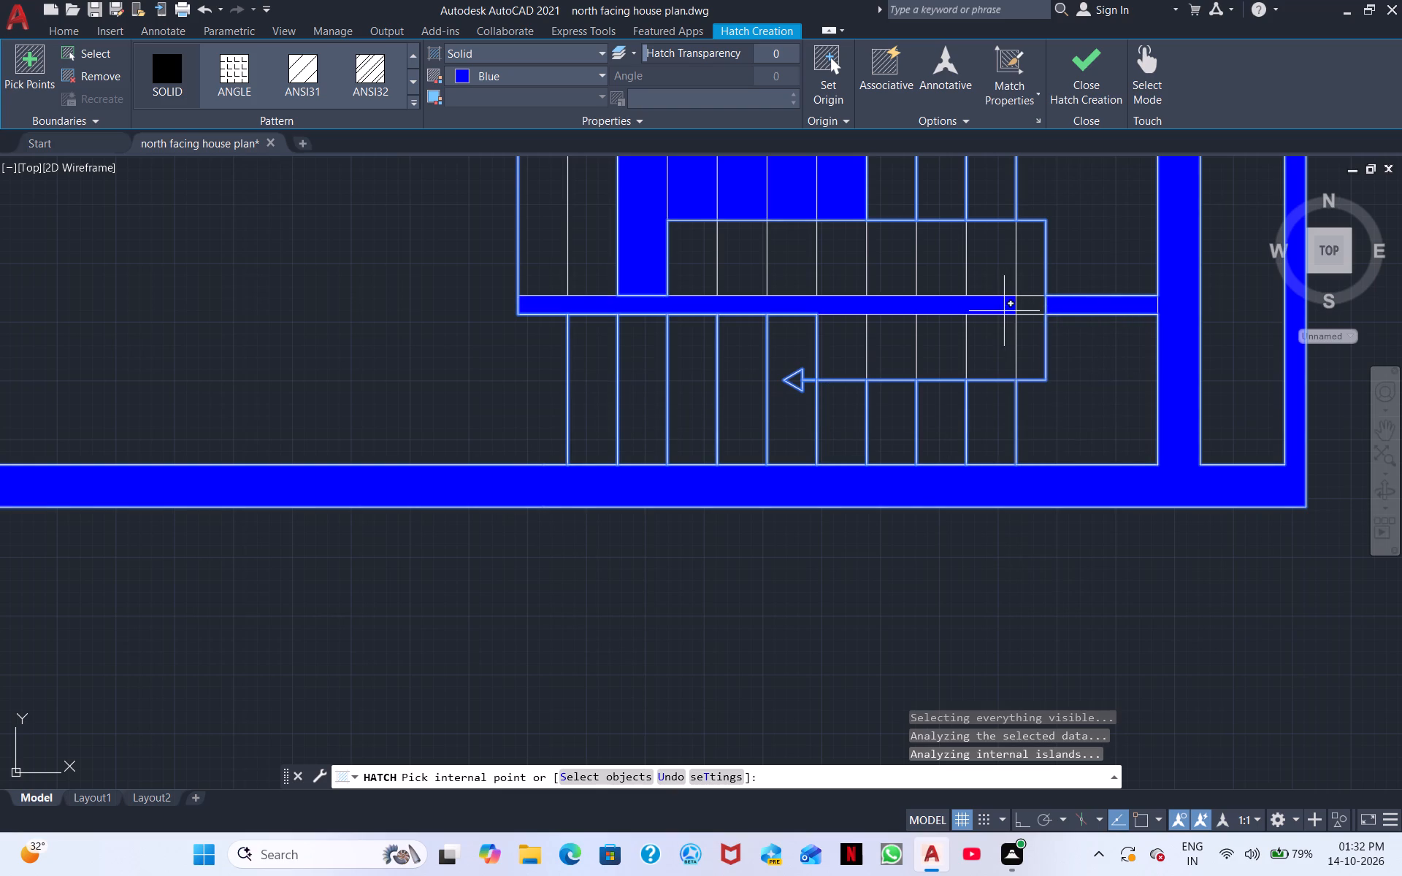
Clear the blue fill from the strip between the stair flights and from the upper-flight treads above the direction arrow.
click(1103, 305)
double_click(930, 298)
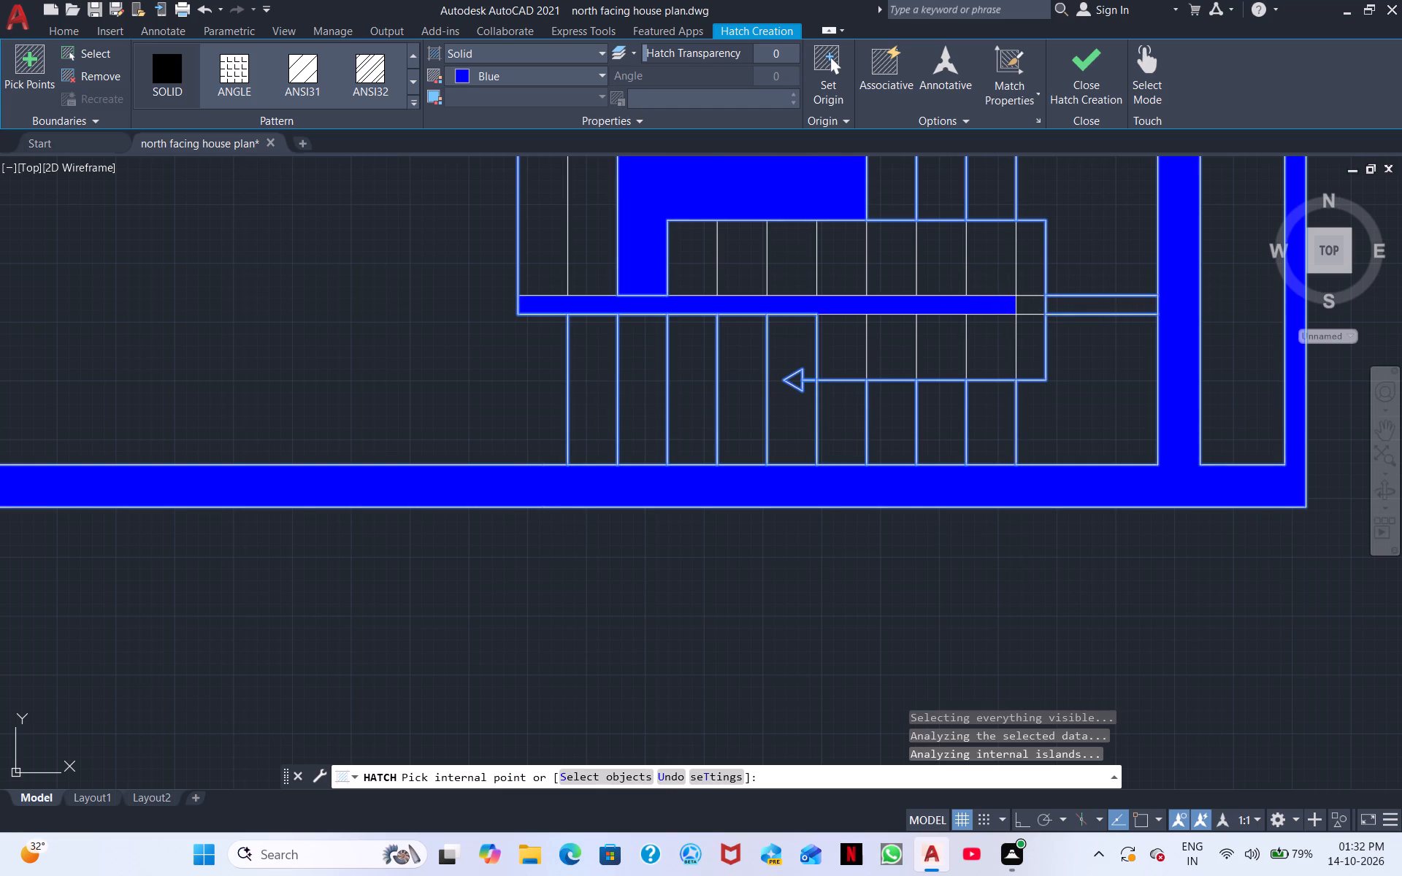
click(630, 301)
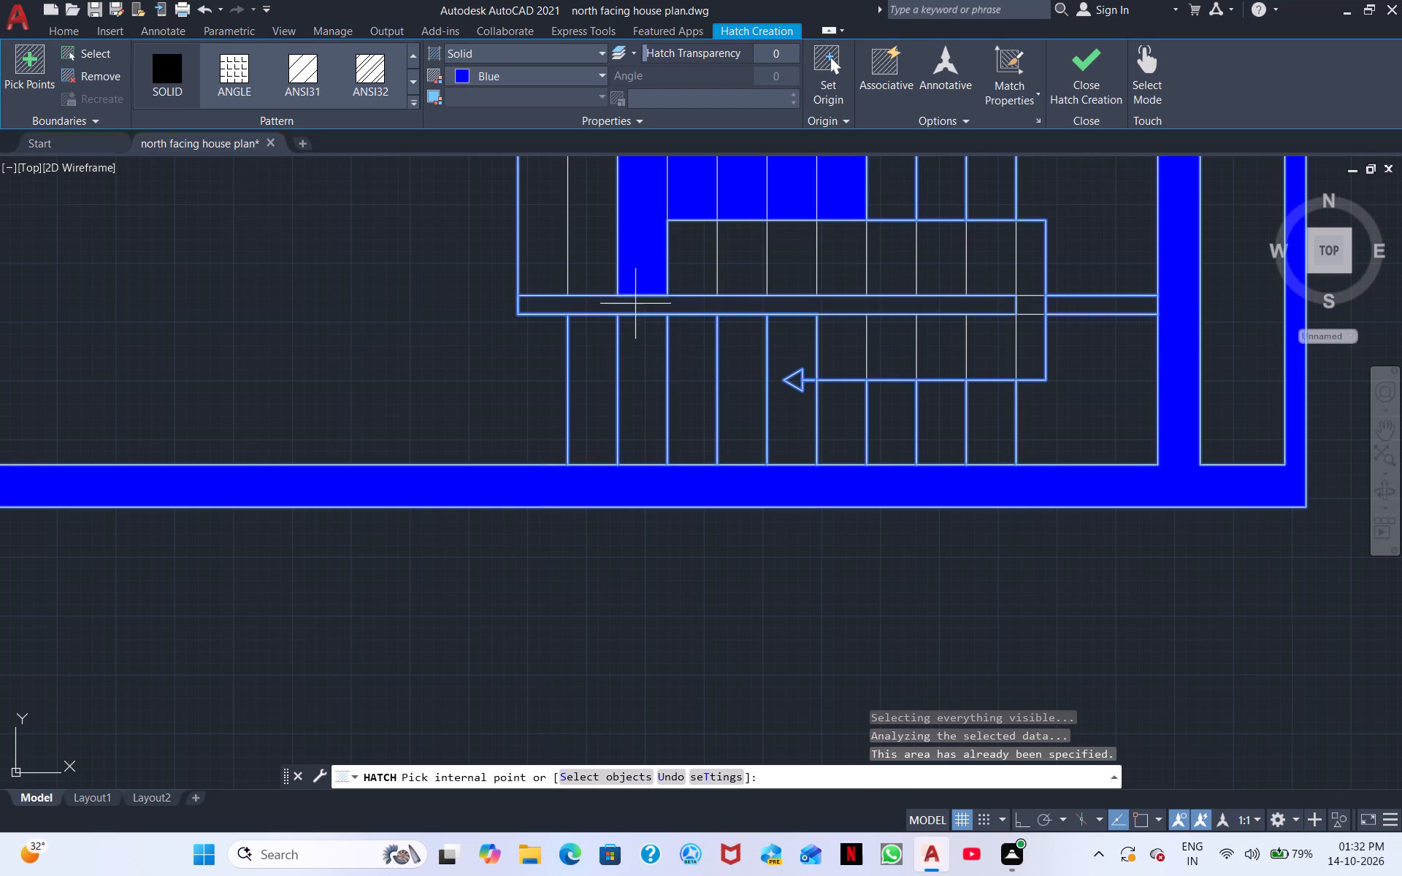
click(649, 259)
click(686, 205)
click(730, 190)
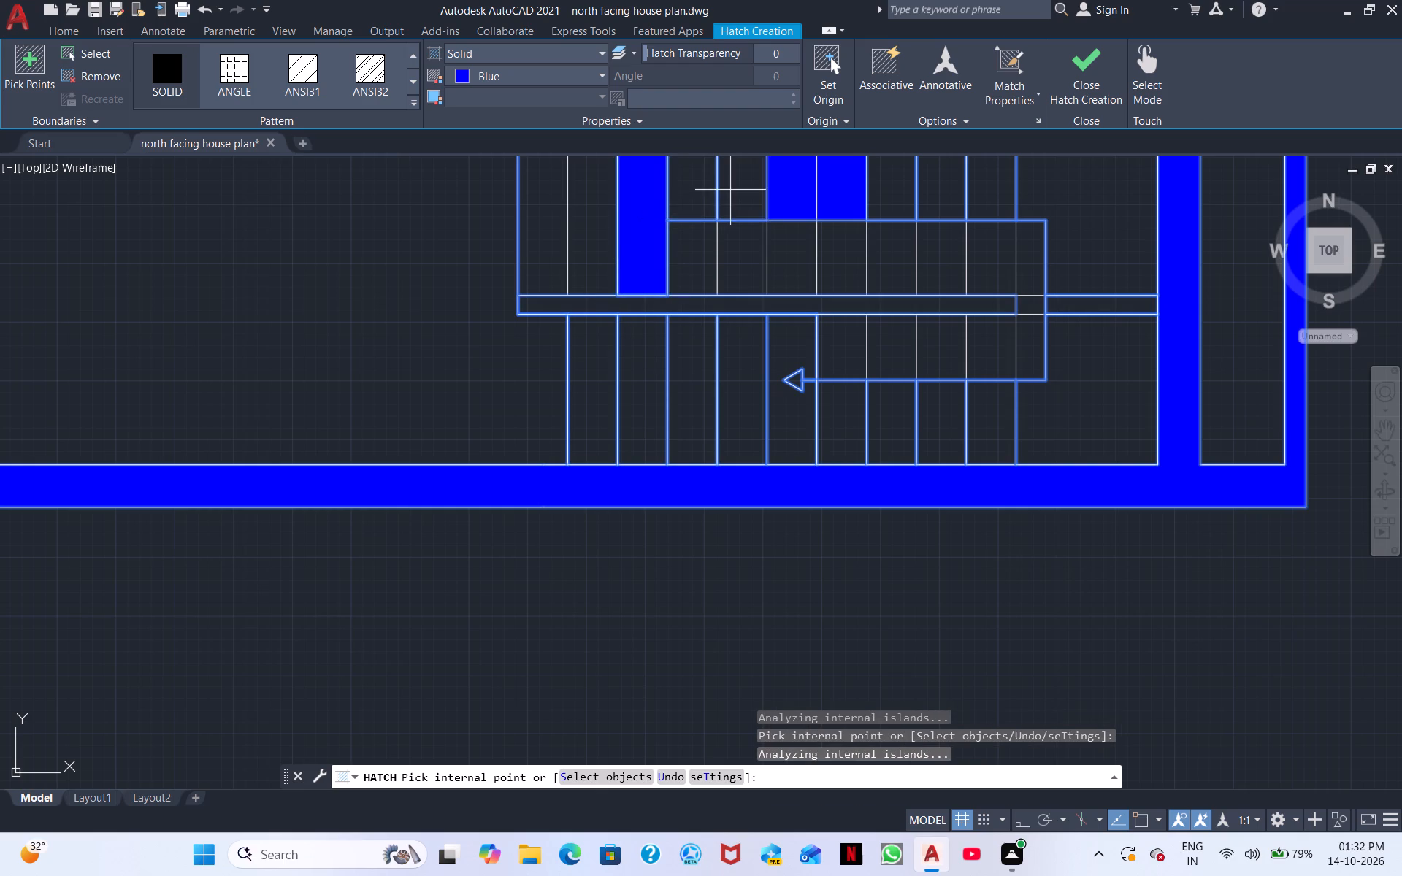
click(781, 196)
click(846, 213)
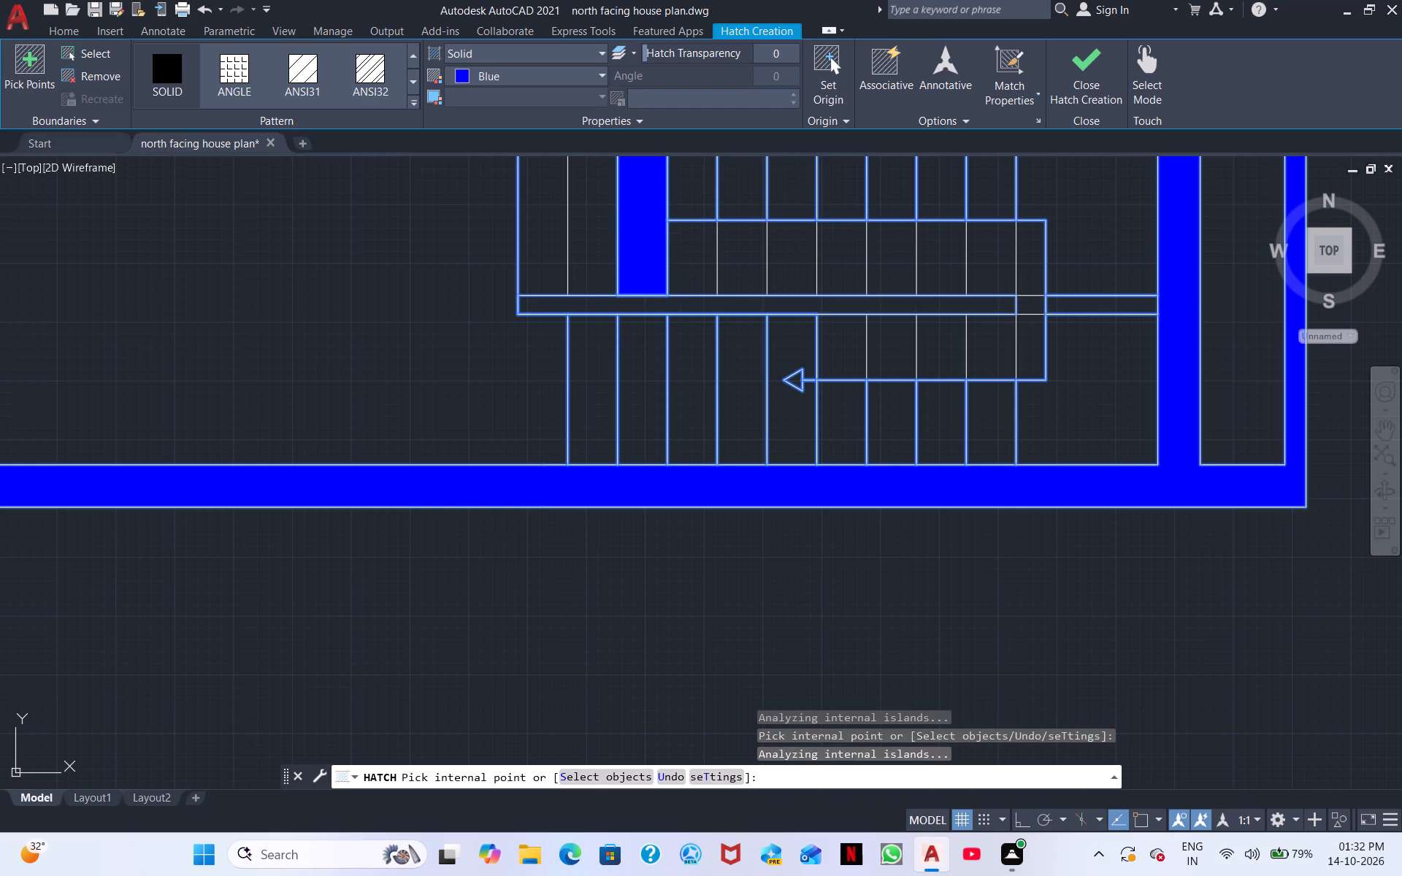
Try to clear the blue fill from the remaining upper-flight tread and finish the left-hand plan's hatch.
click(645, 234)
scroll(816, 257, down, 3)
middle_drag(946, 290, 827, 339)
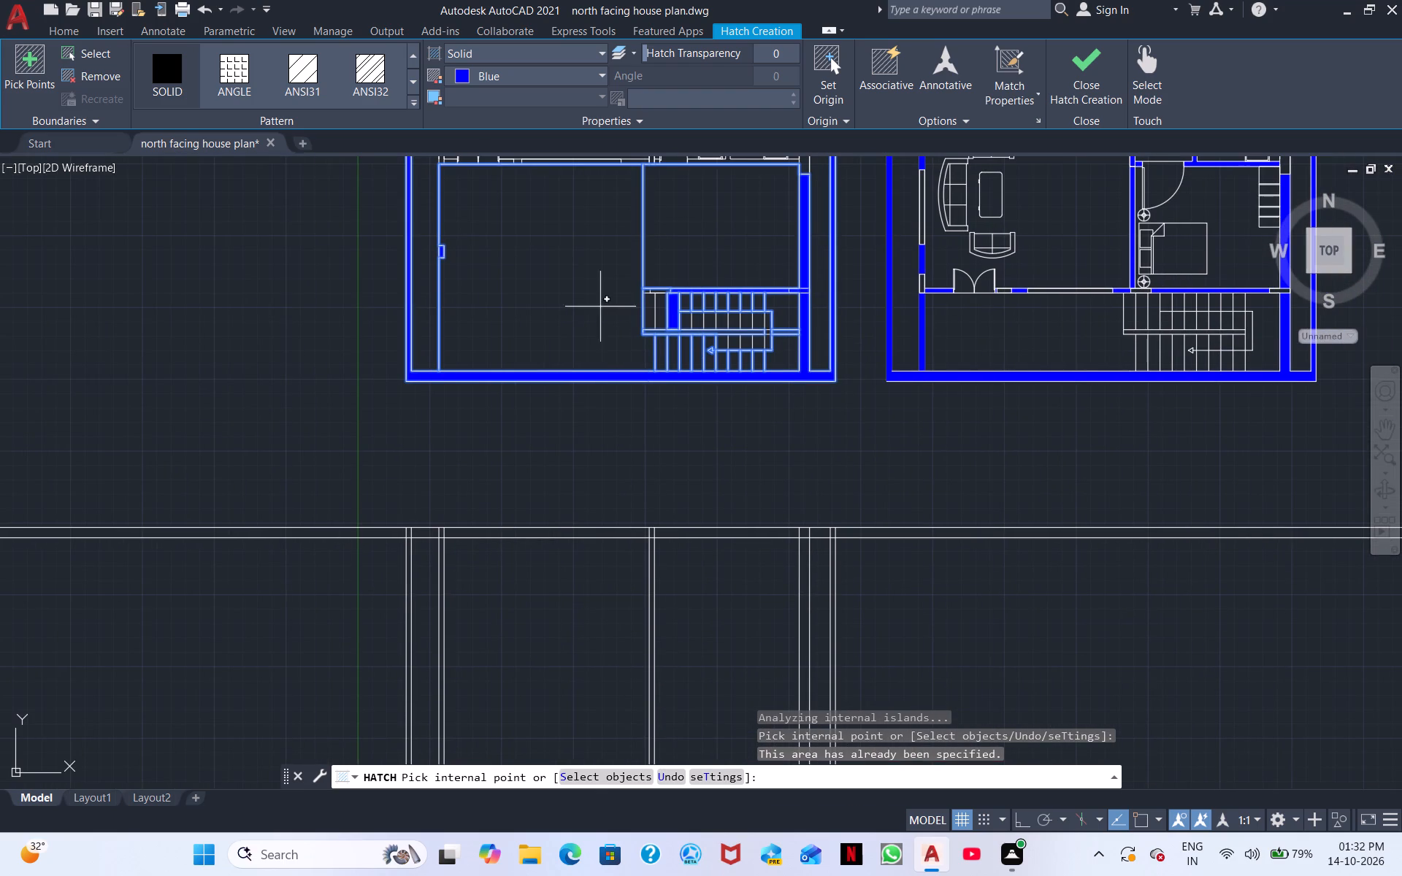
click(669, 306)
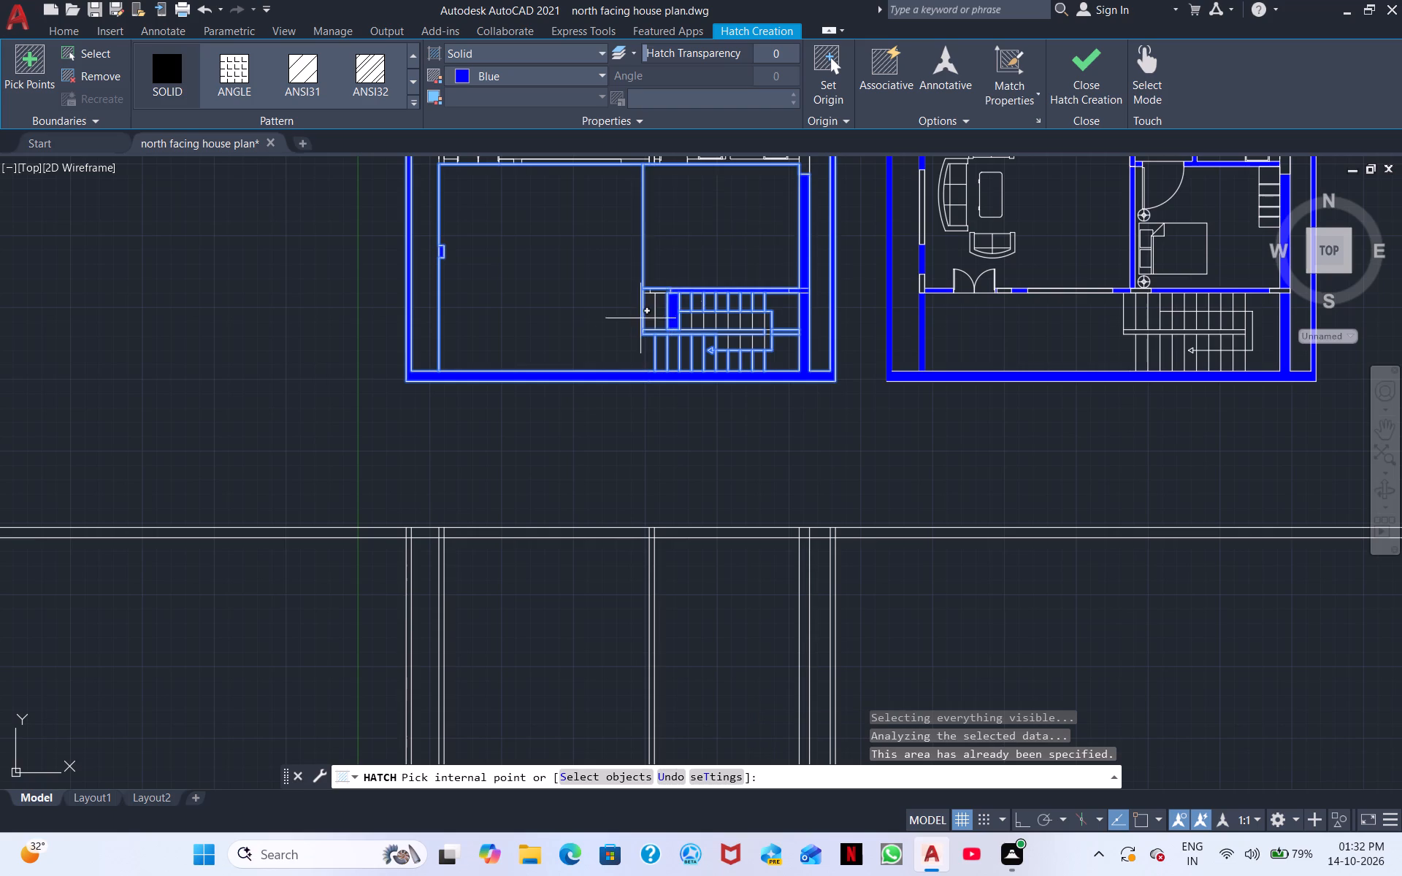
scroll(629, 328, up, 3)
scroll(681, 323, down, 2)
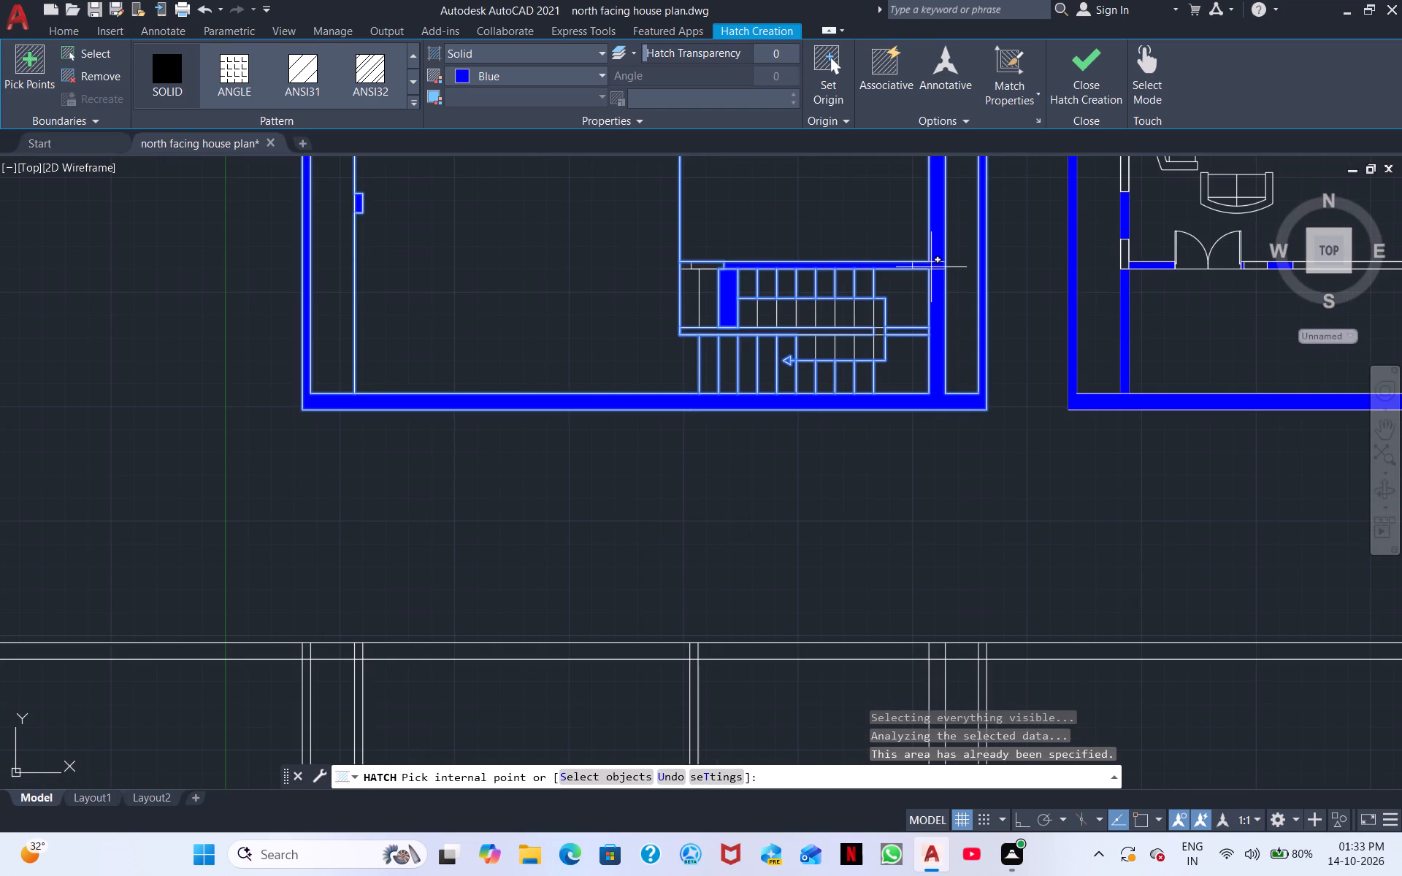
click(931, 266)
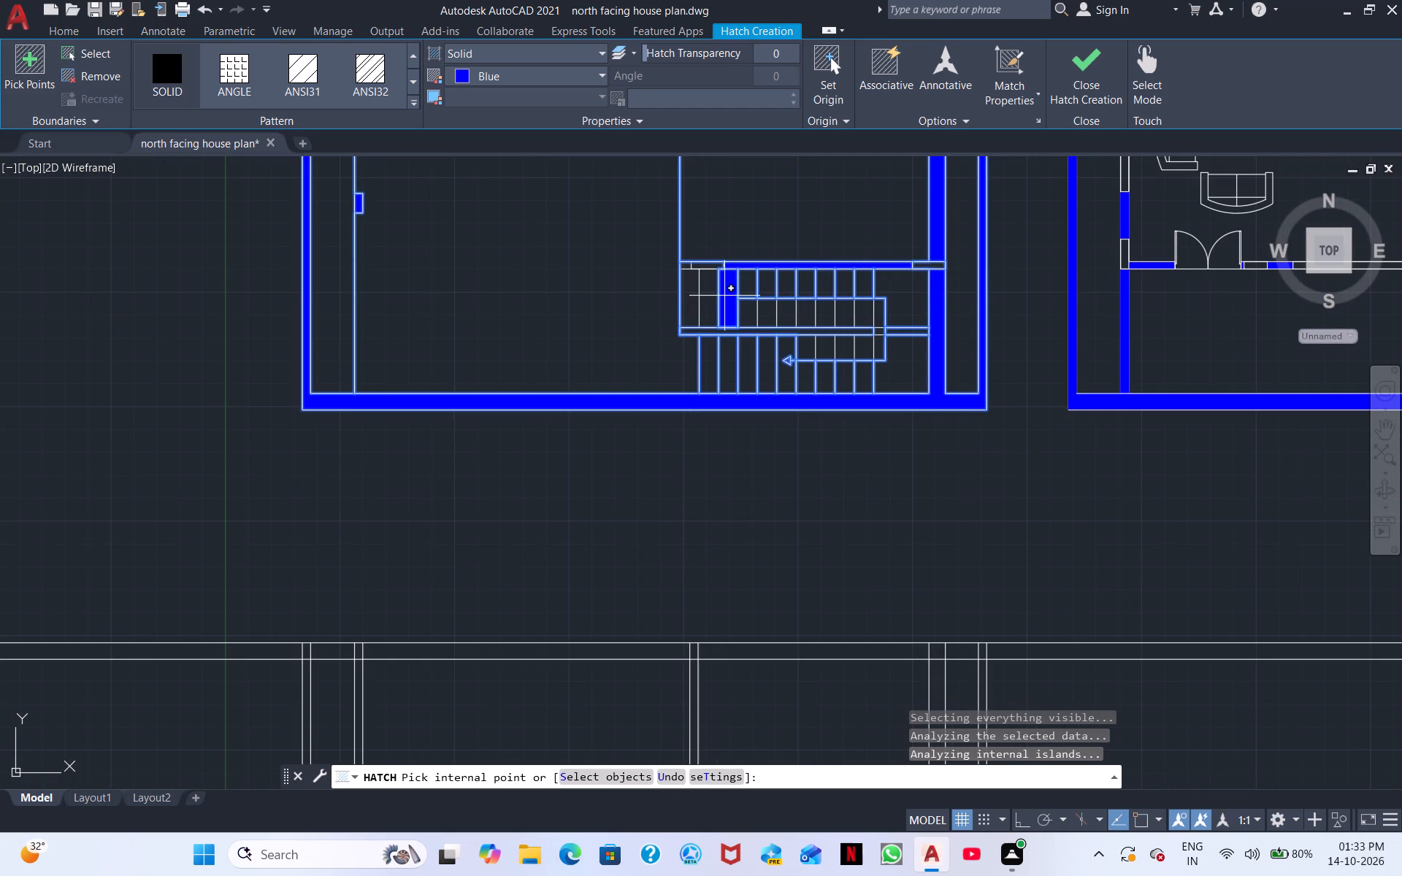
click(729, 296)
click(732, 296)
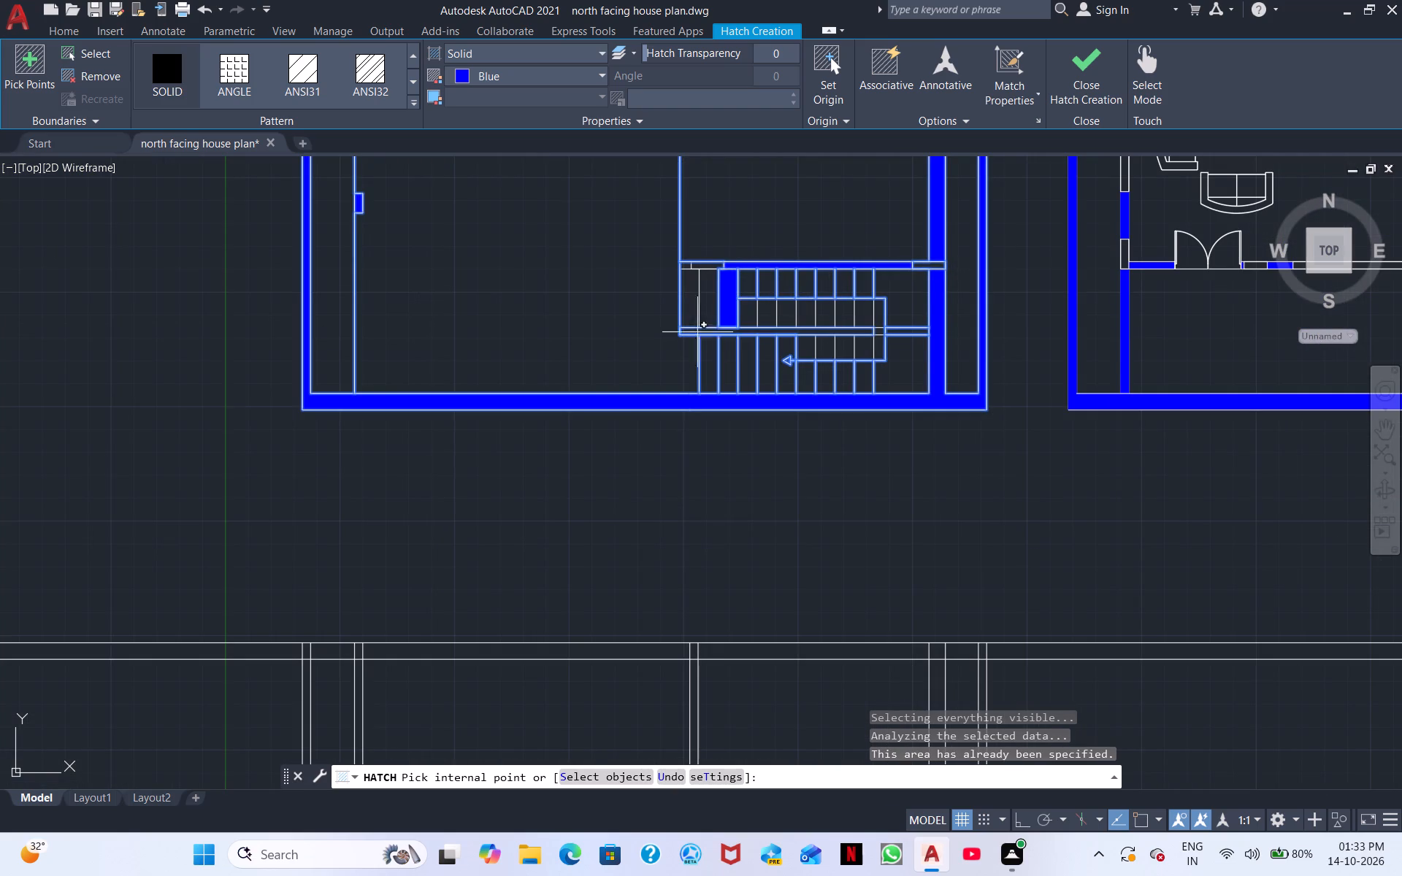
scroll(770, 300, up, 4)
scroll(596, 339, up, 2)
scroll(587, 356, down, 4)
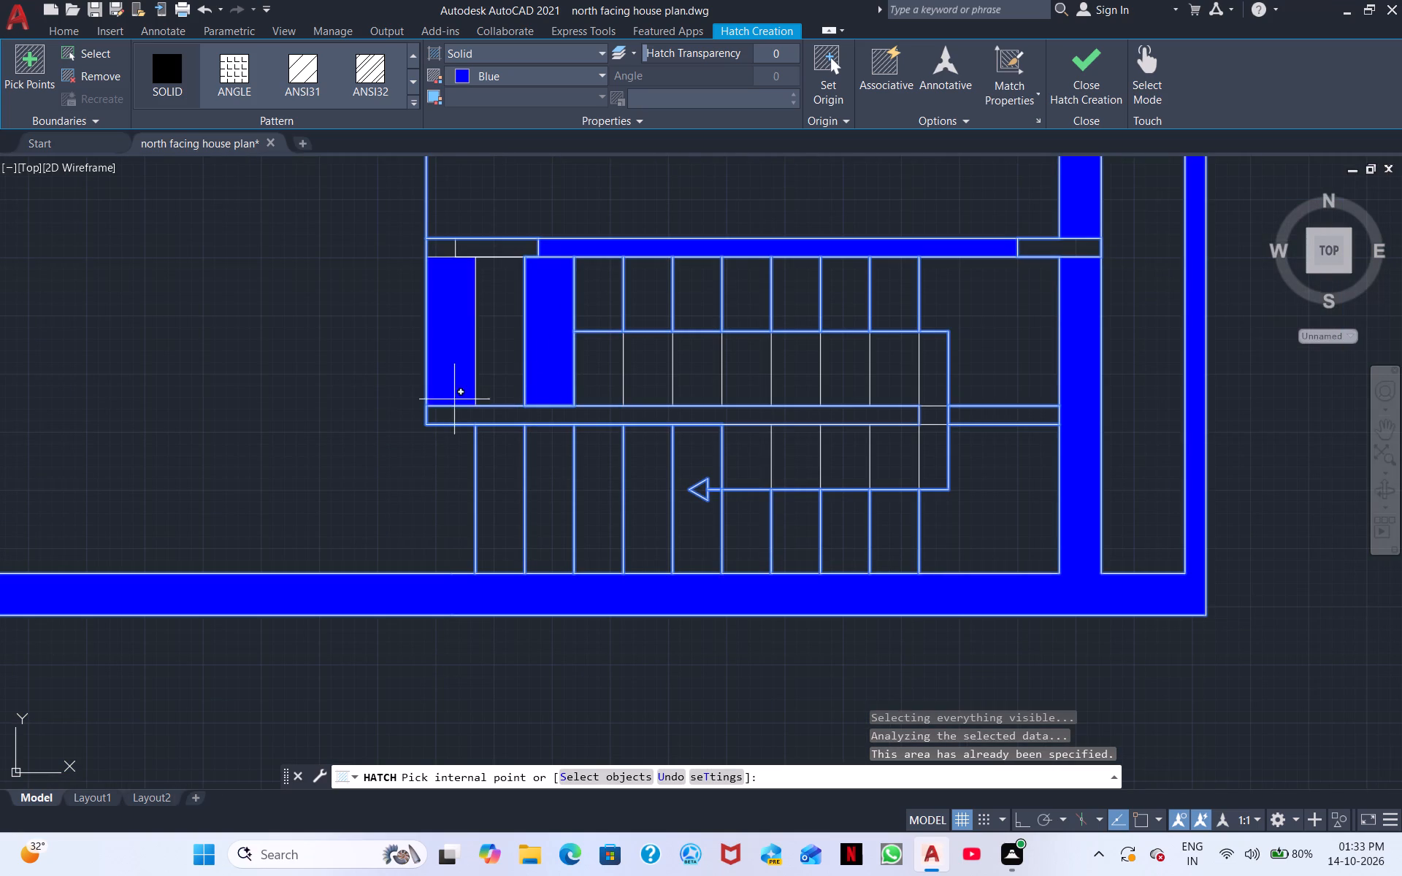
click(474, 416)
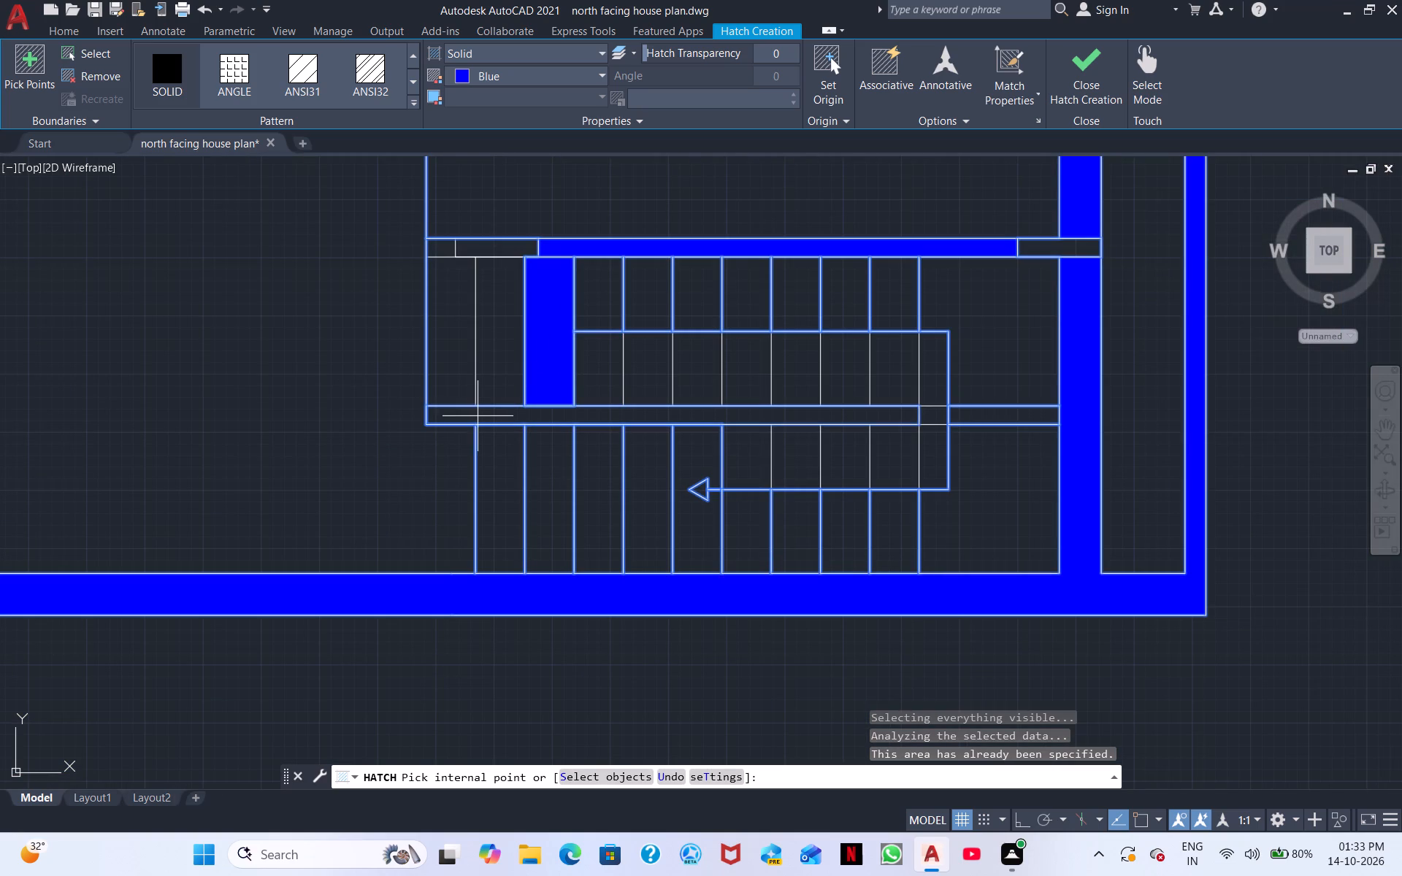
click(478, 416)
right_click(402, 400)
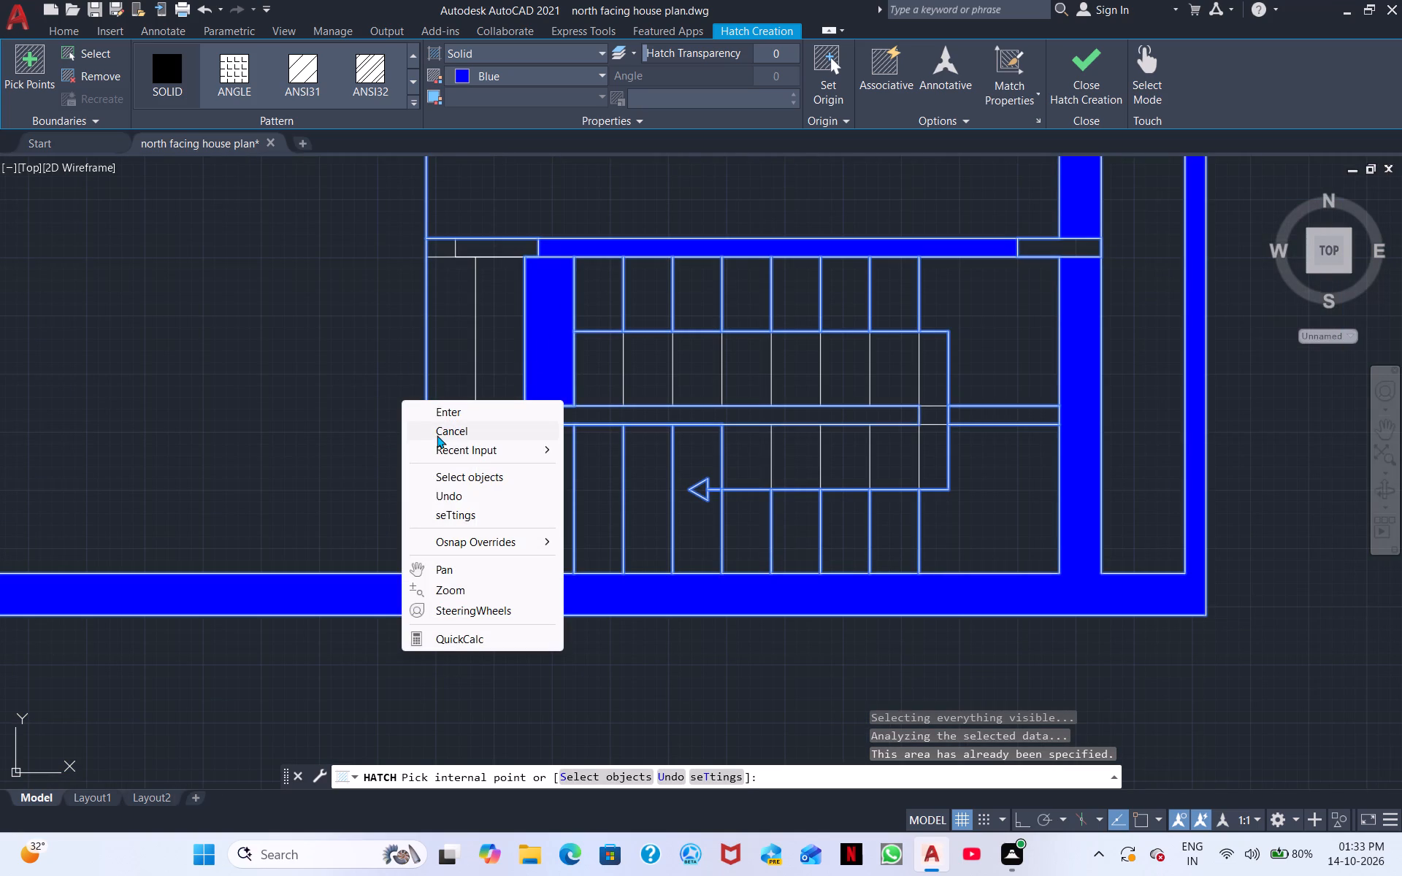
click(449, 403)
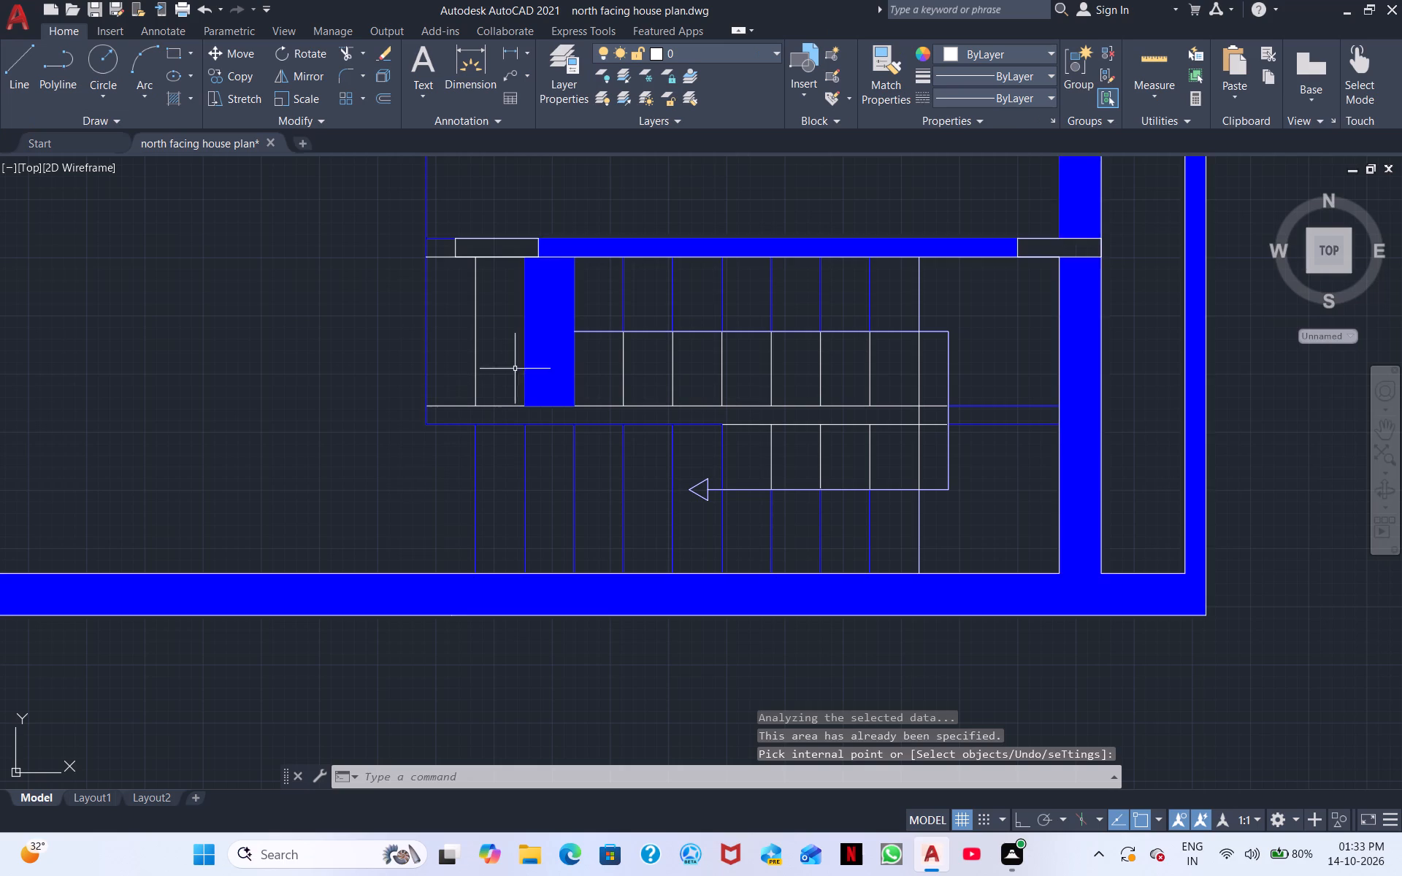
Erase the whole blue hatch covering the left-hand plan's boundary walls and staircase.
click(549, 360)
right_click(549, 360)
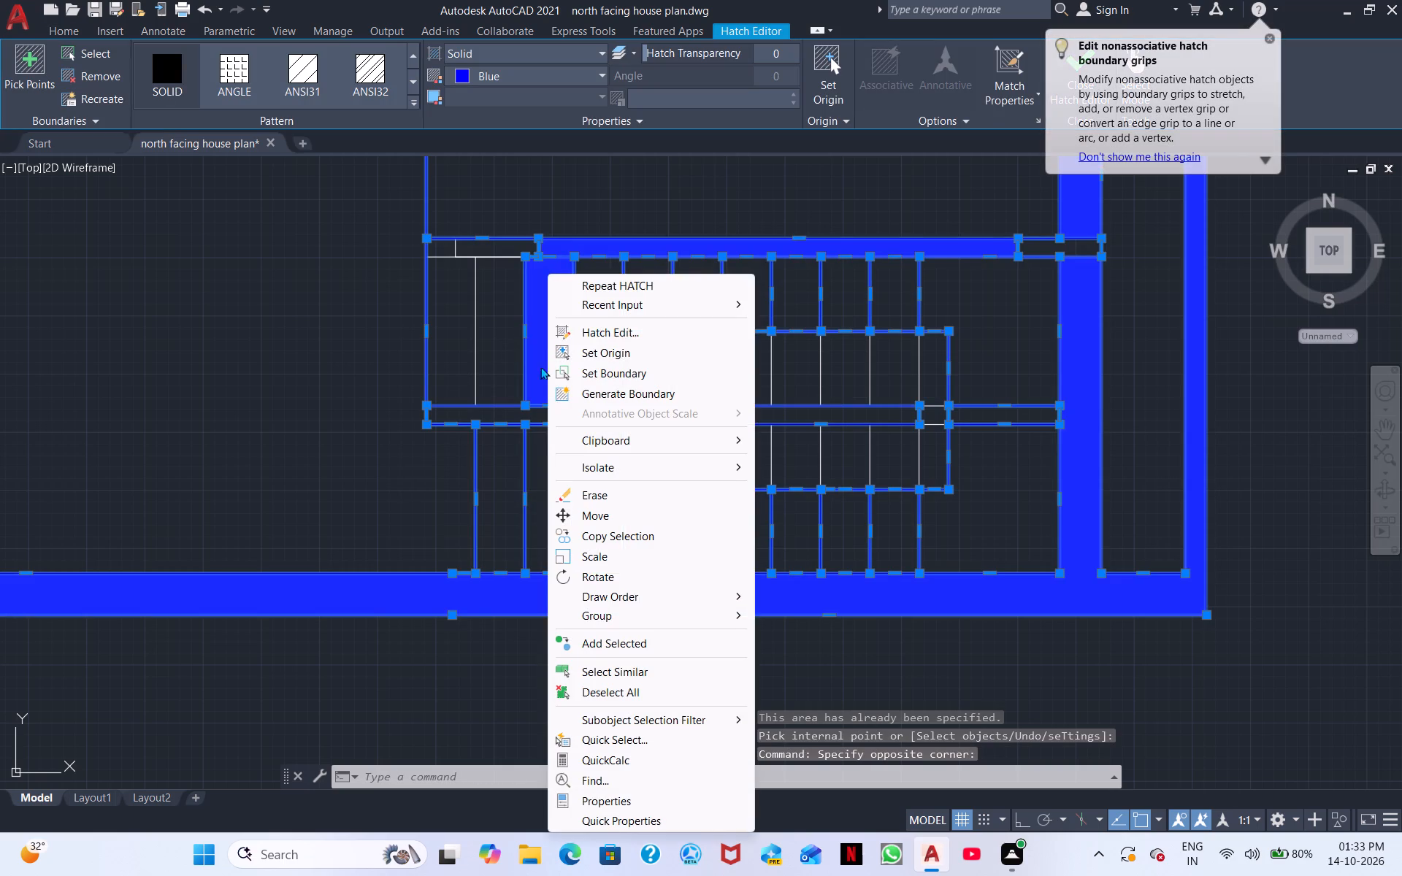
click(619, 494)
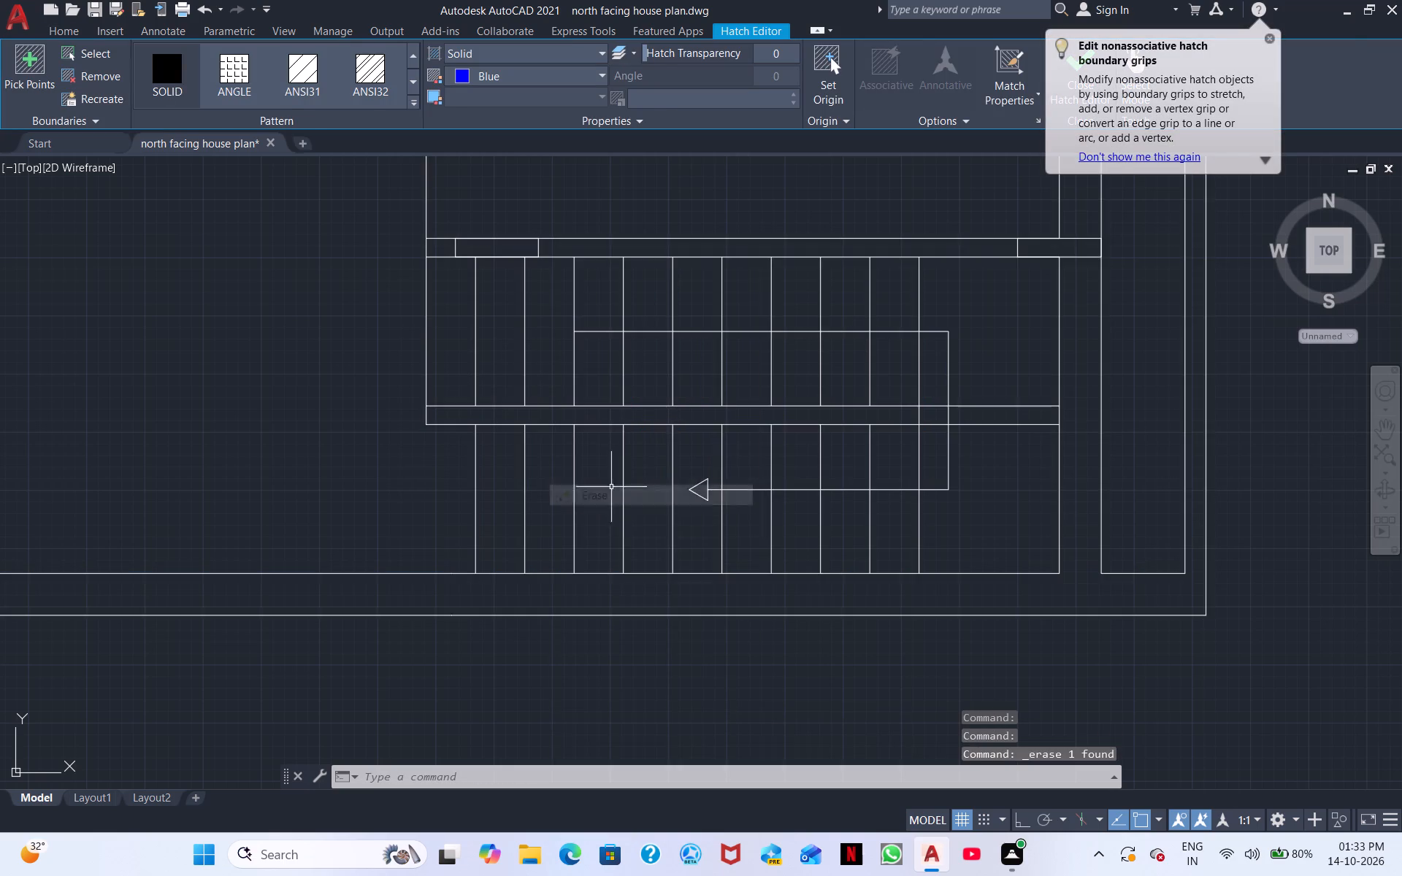
Hatch solid blue the strip between the left-hand staircase's flights and the wall sections above the stairs, leaving the openings unfilled.
scroll(602, 481, down, 2)
scroll(531, 475, down, 3)
scroll(557, 426, up, 2)
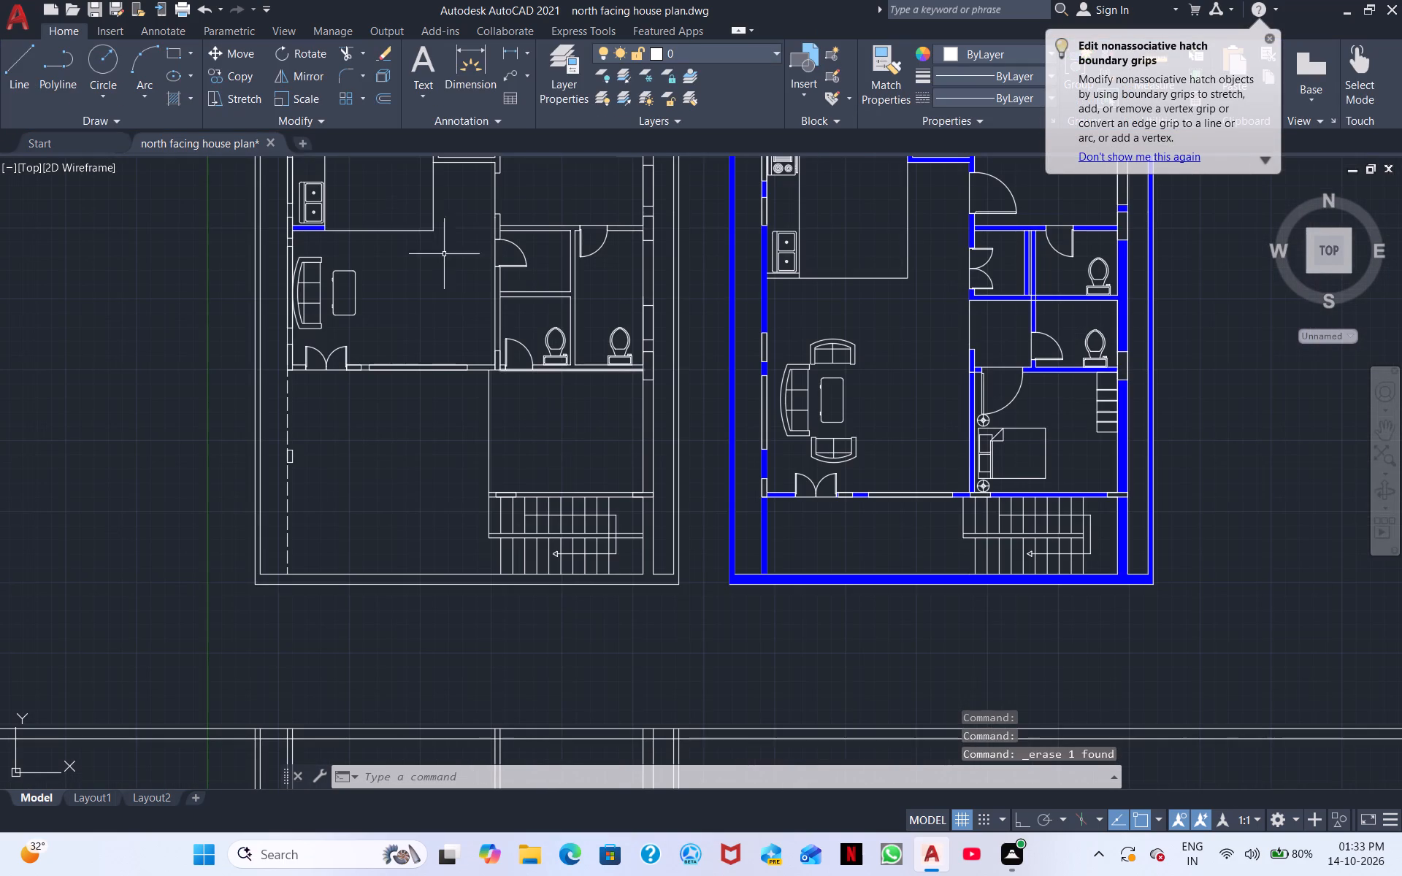
scroll(368, 310, up, 3)
middle_drag(424, 283, 361, 0)
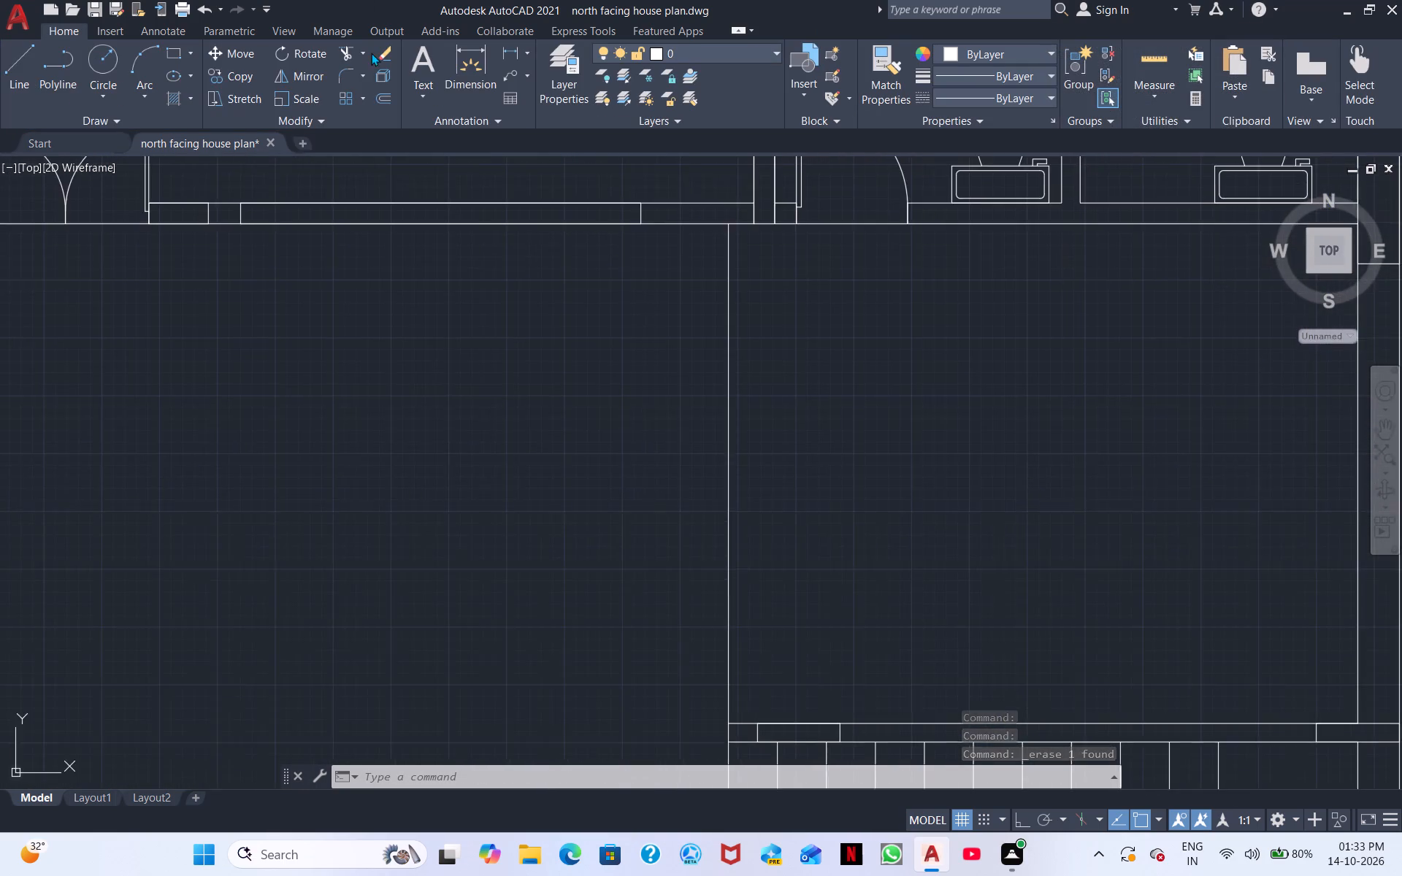
scroll(451, 180, down, 2)
scroll(537, 360, up, 2)
middle_drag(816, 453, 405, 195)
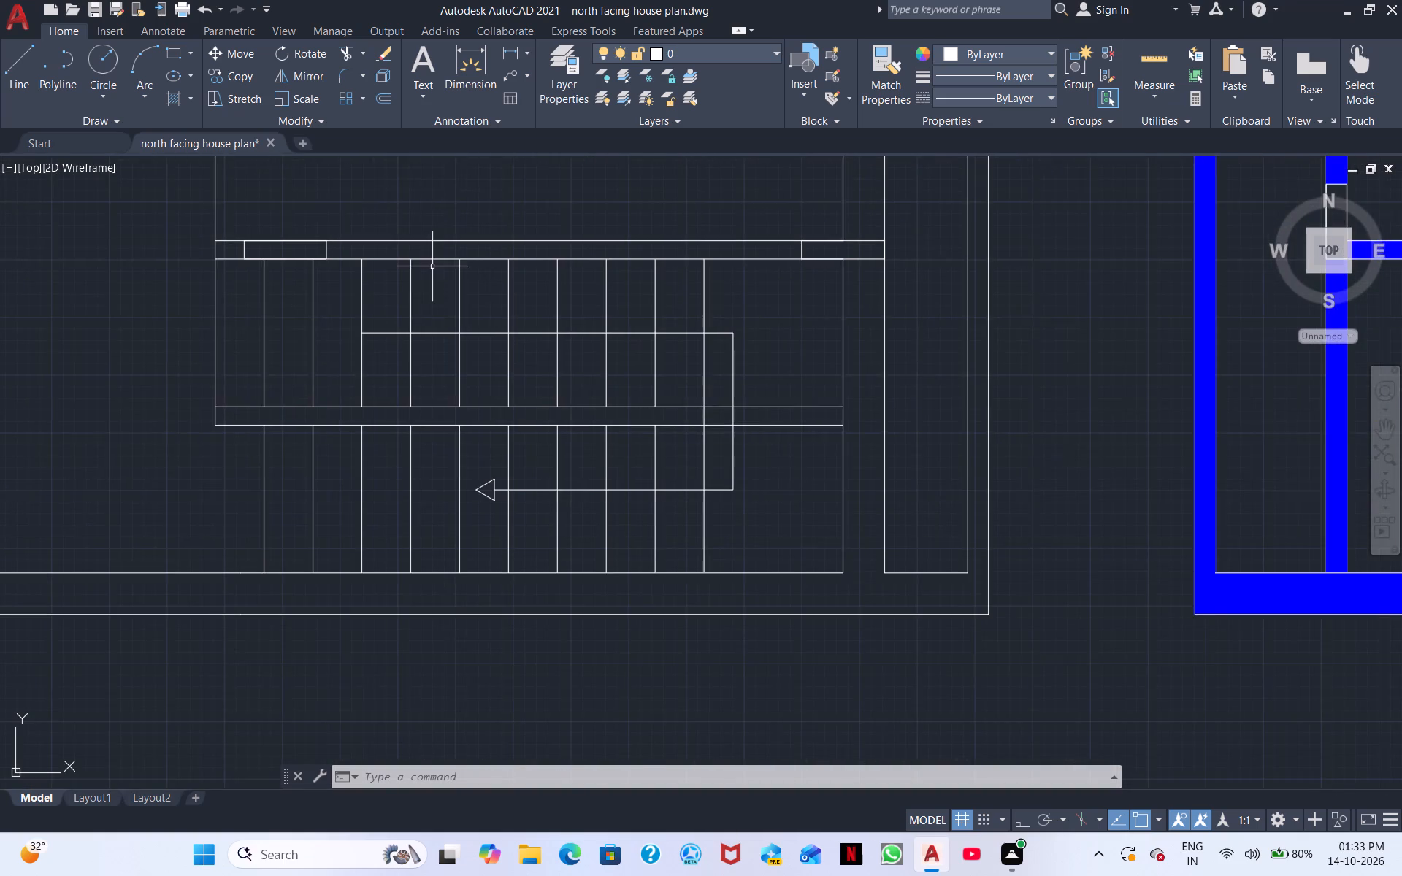
scroll(432, 266, up, 2)
scroll(511, 306, down, 2)
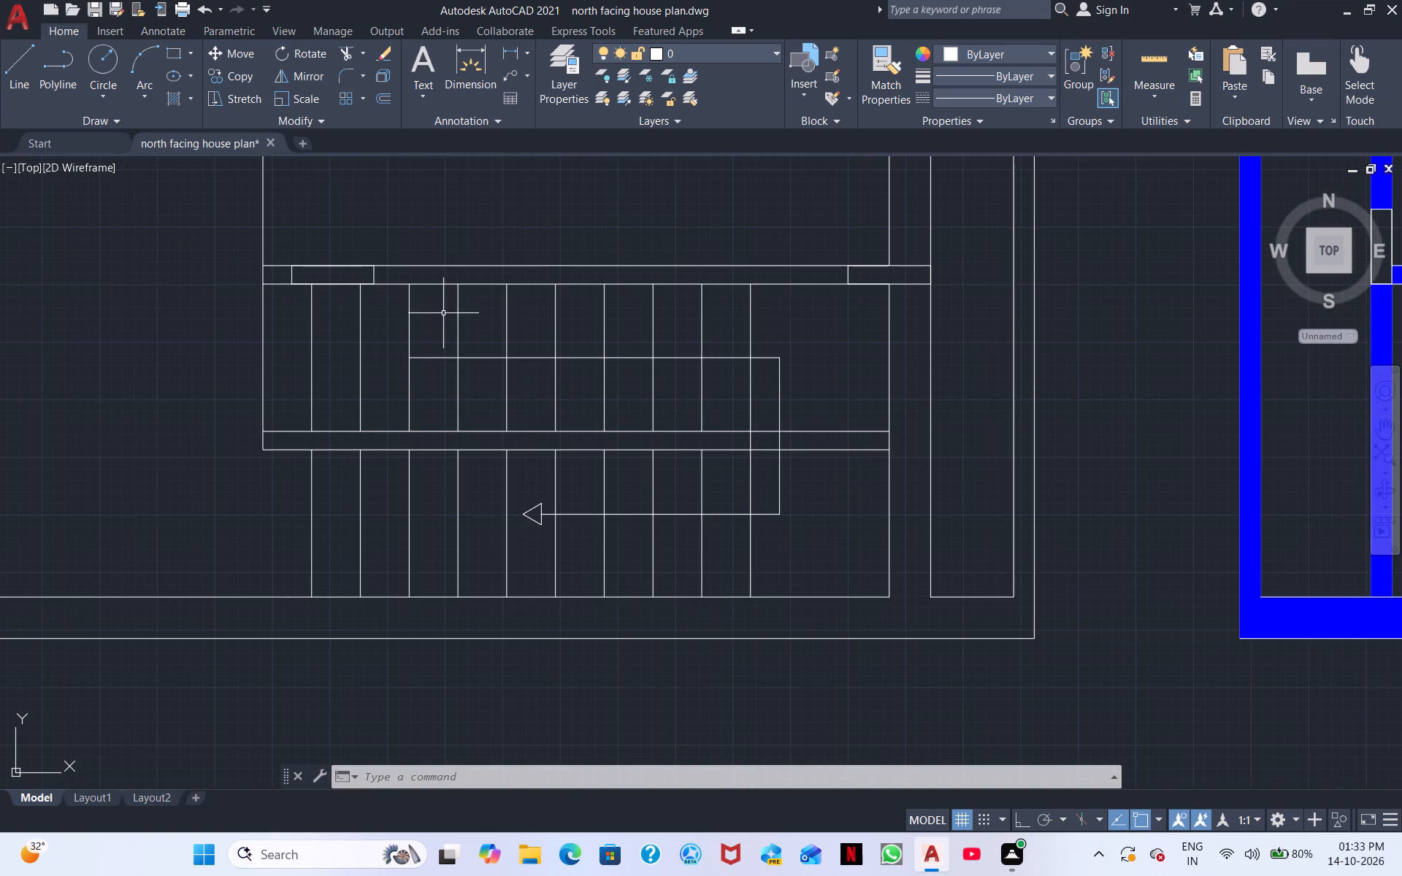
scroll(280, 330, up, 1)
scroll(281, 331, down, 2)
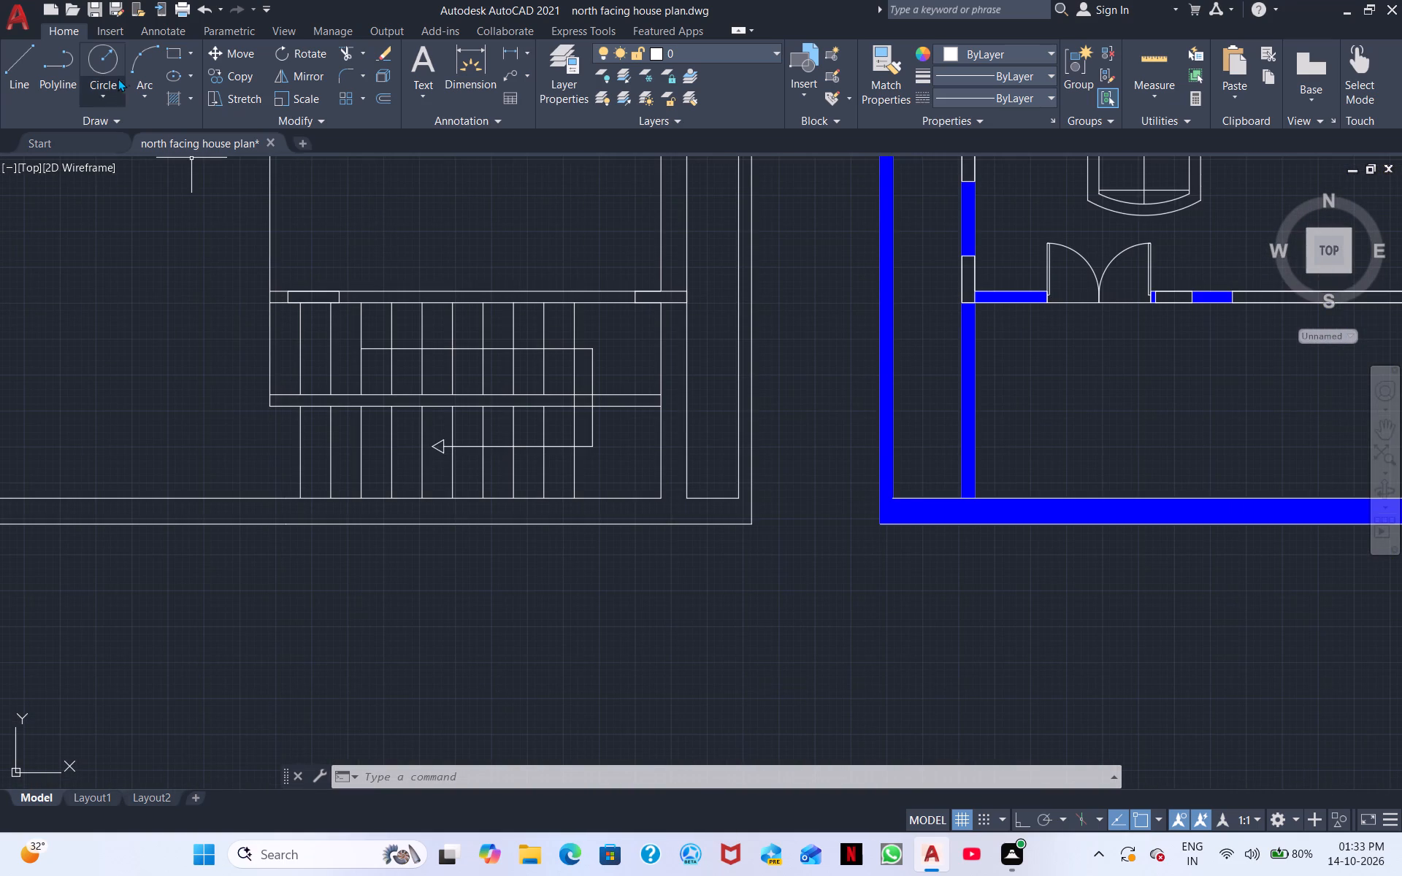
click(181, 102)
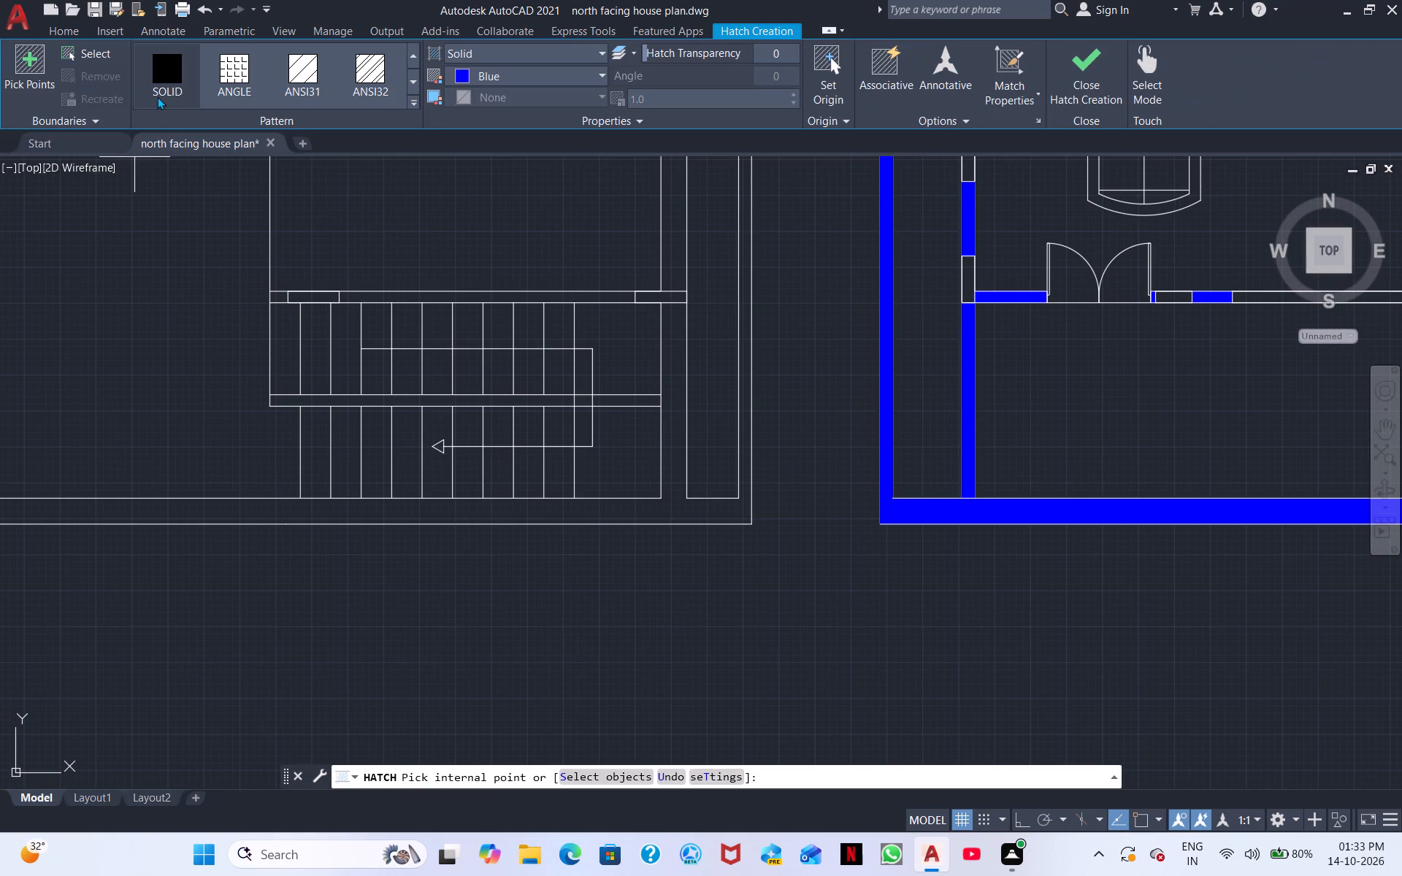
click(173, 80)
click(367, 402)
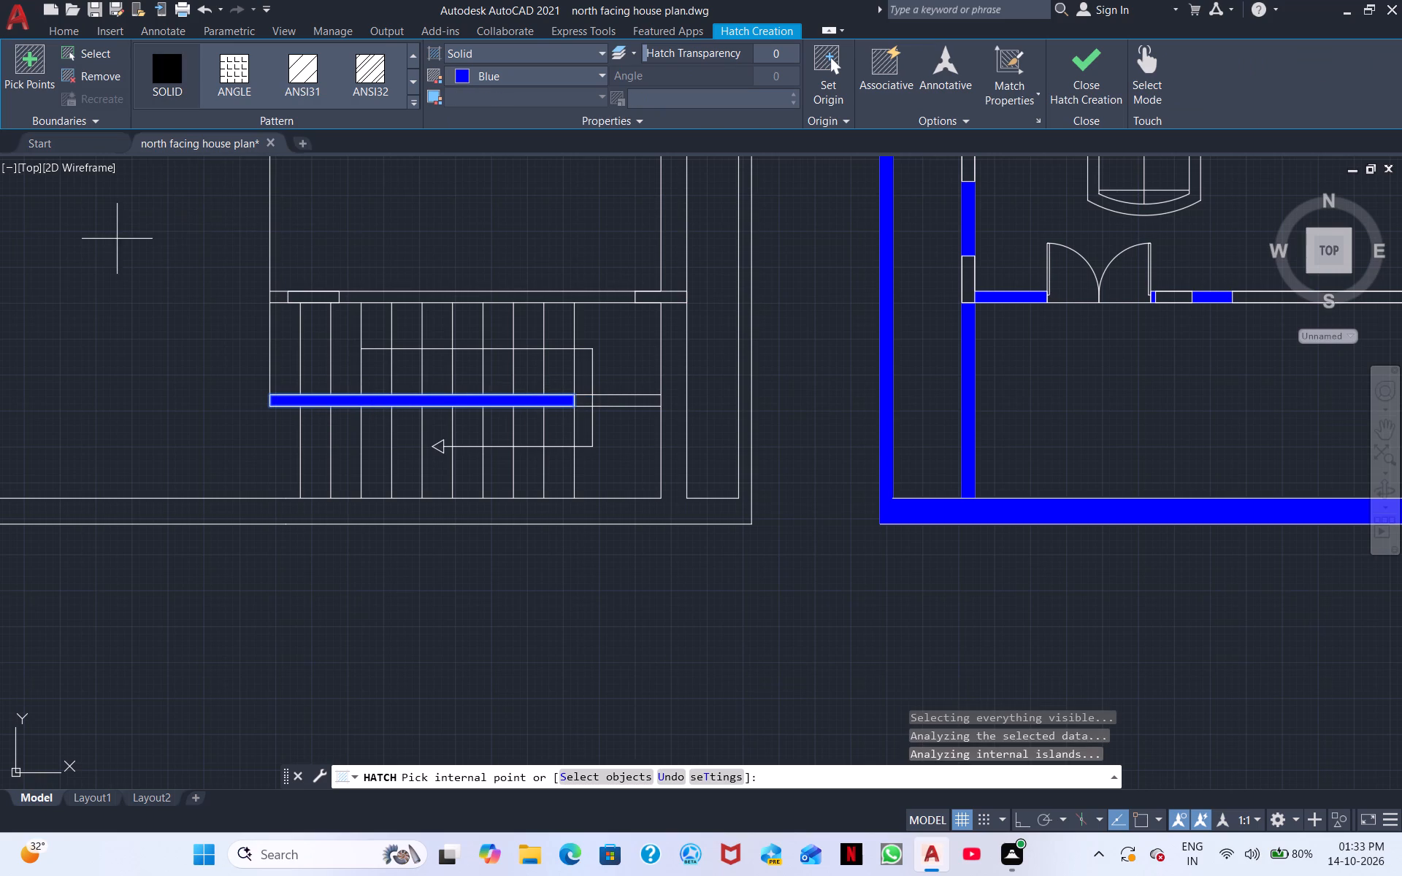
scroll(304, 326, down, 2)
scroll(418, 376, up, 1)
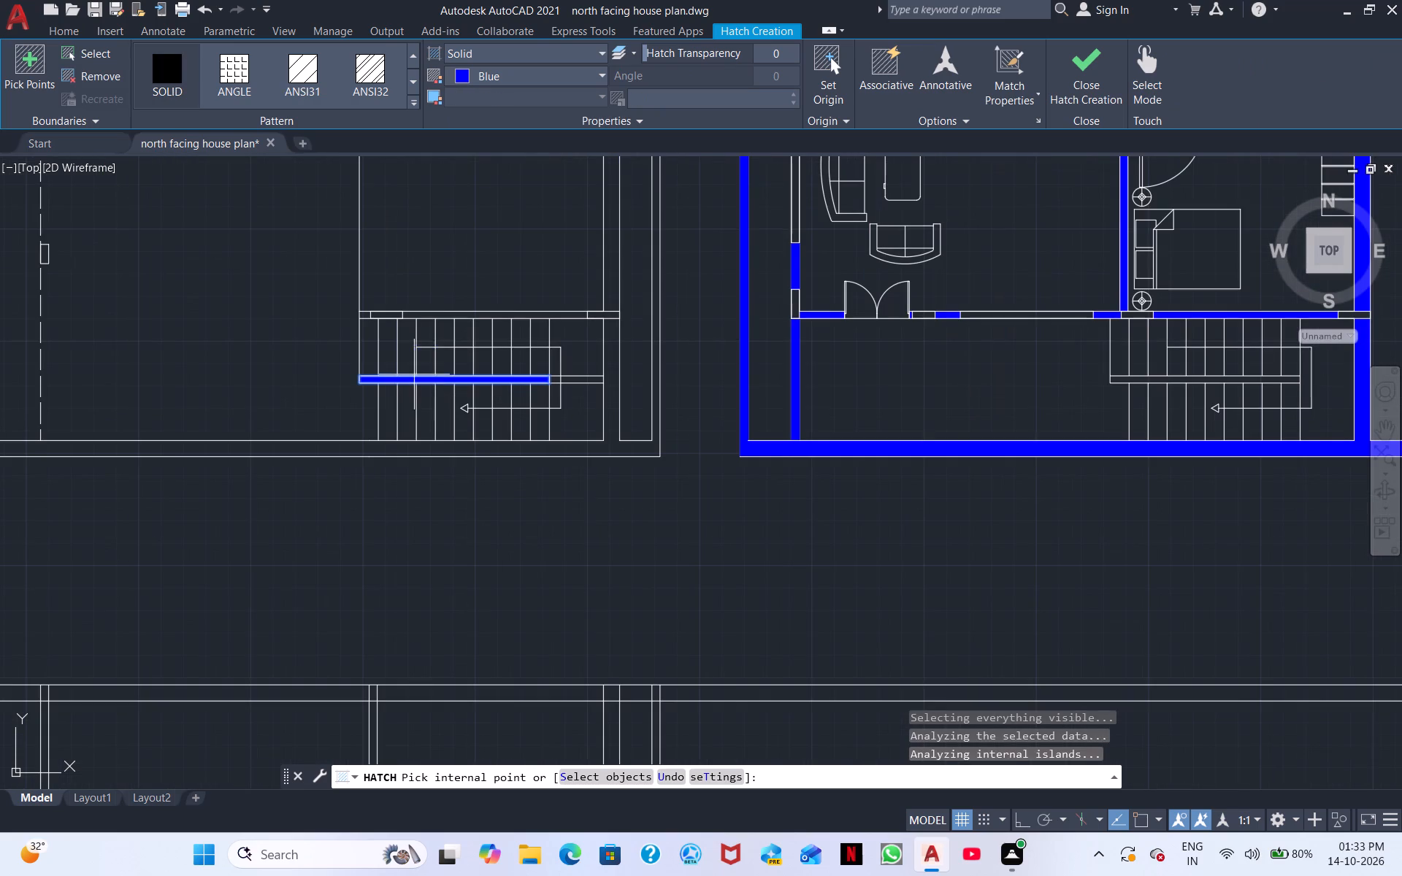
click(418, 312)
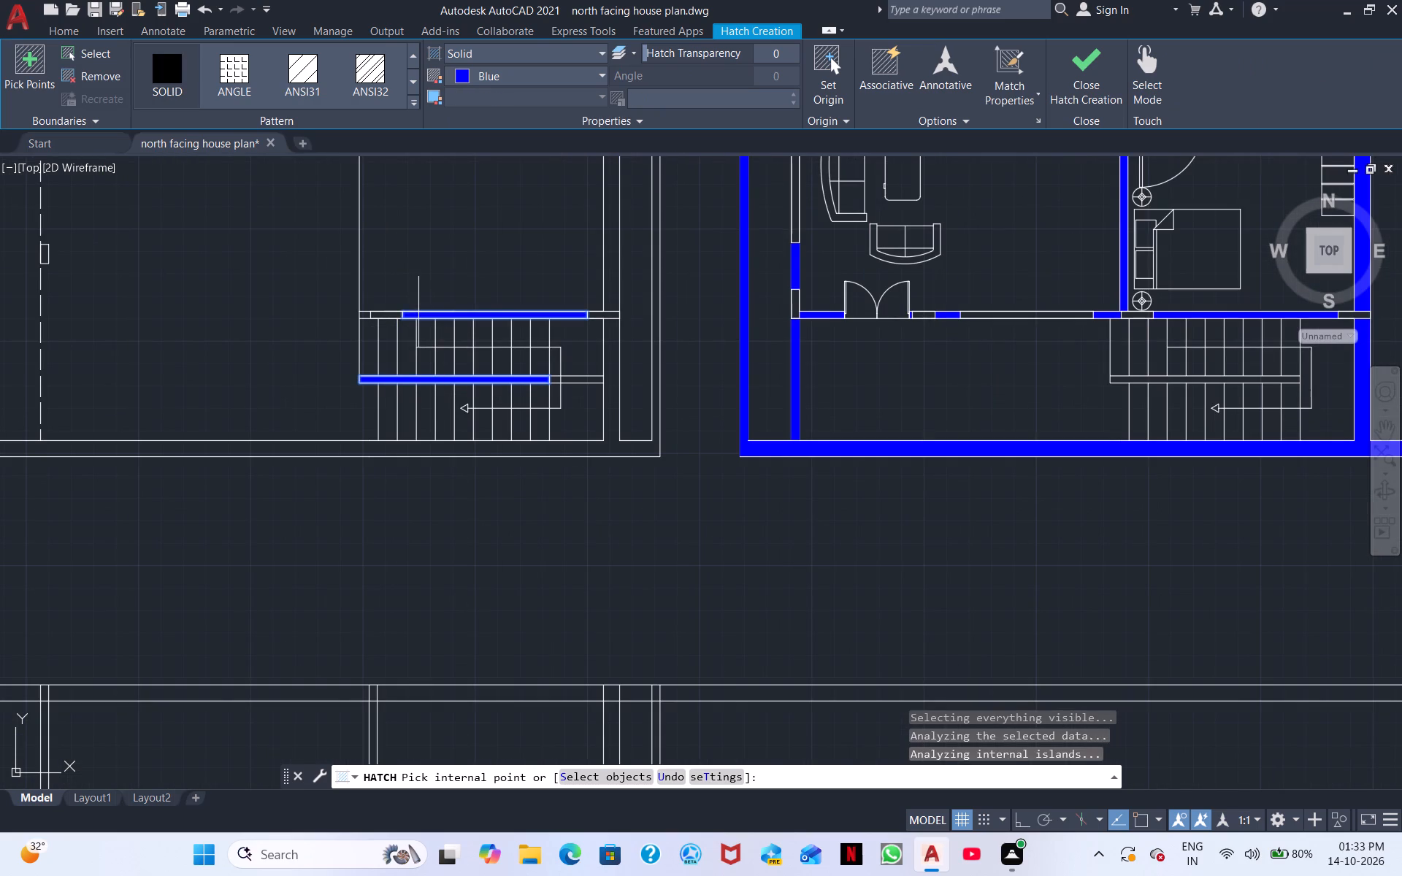
click(364, 317)
Hatch the left-hand plan's outer boundary wall and the side wall beside the staircase solid blue.
click(615, 361)
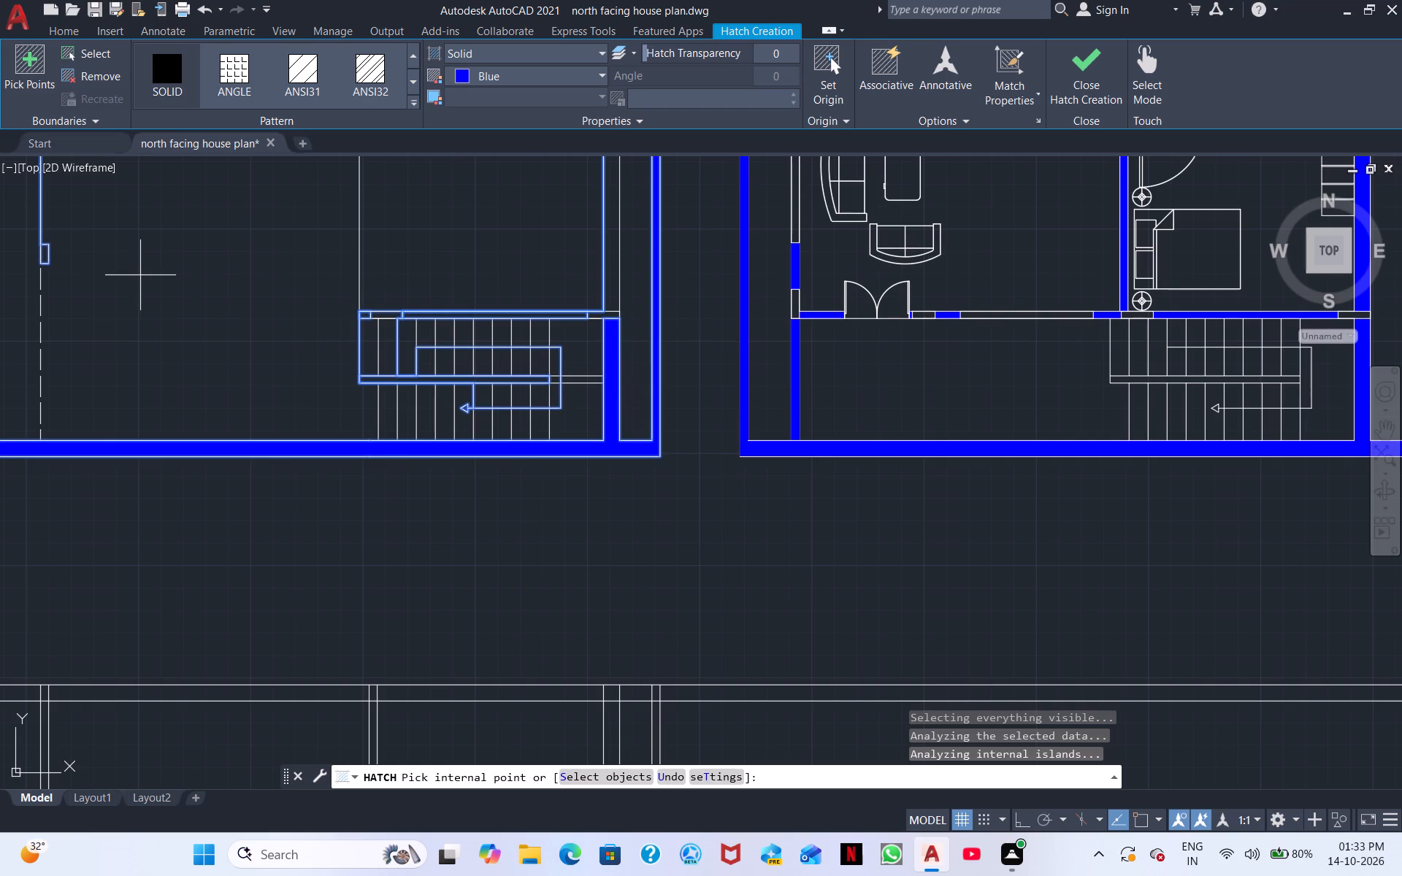
middle_drag(157, 280, 463, 385)
scroll(463, 385, down, 2)
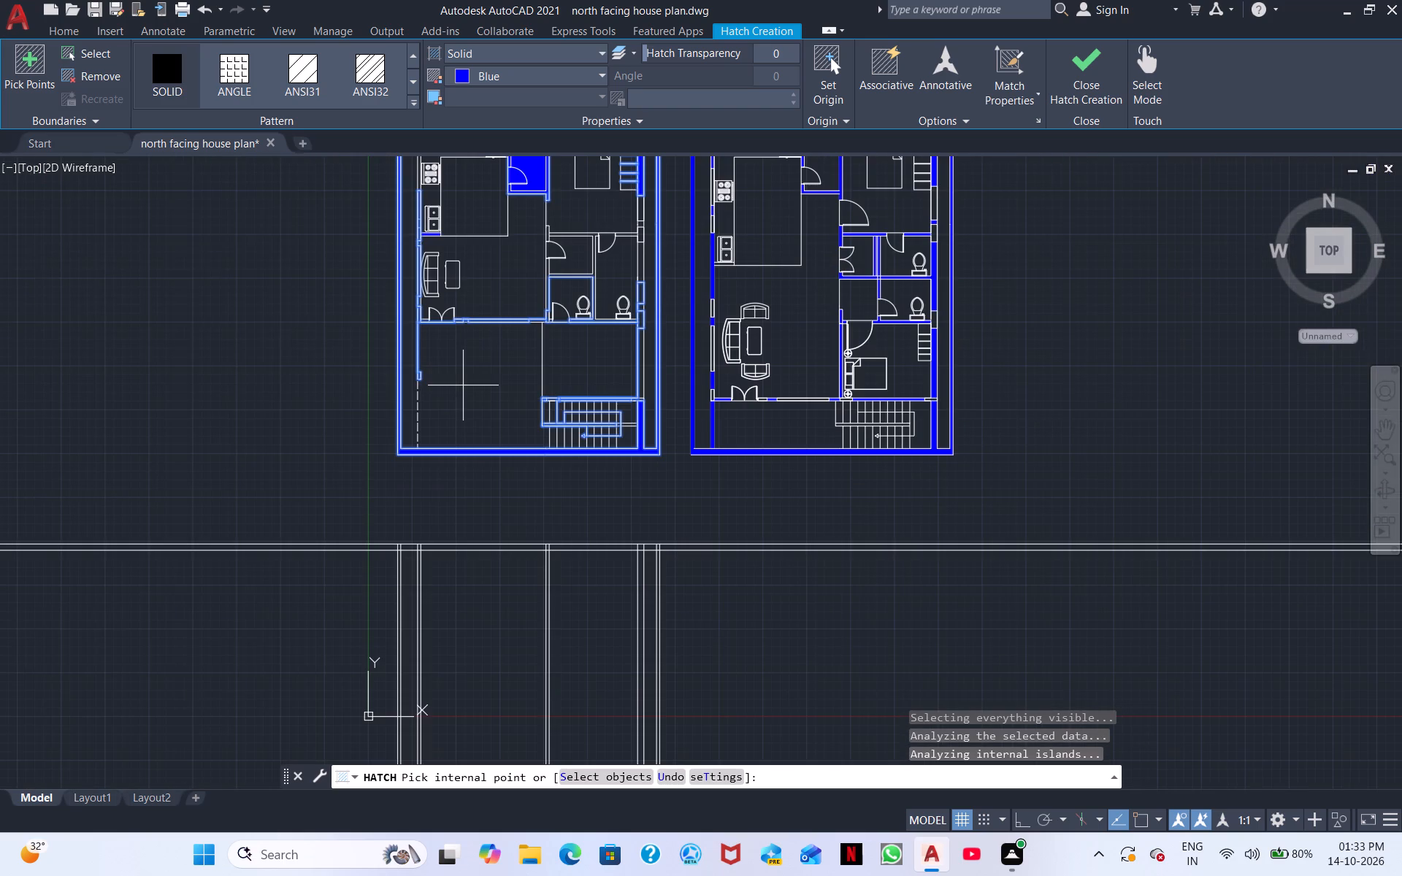
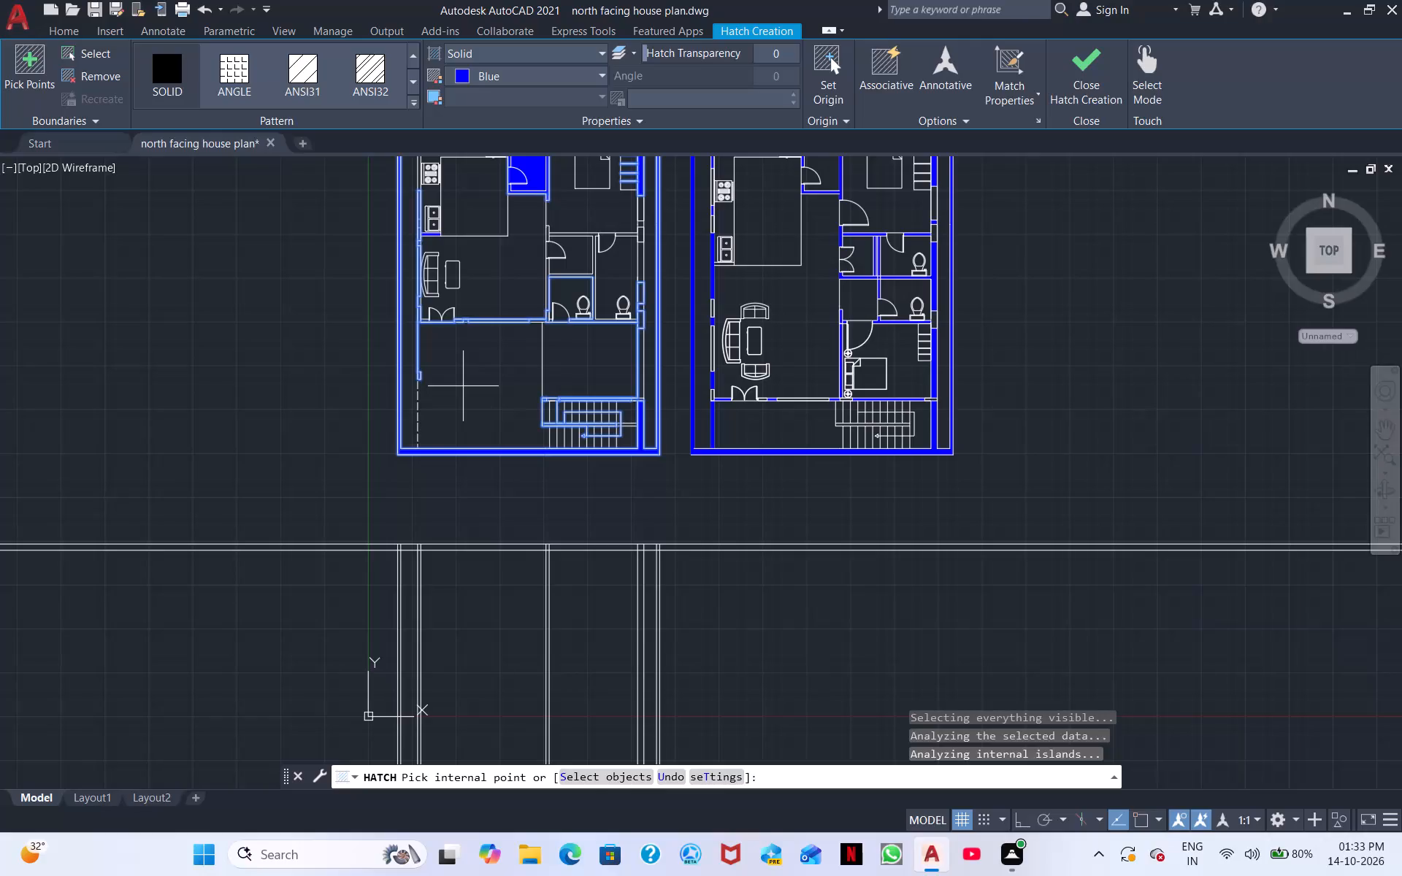
Erase the blue hatch covering the left-hand plan's walls and the small room beside the kitchen.
right_click(463, 386)
click(517, 395)
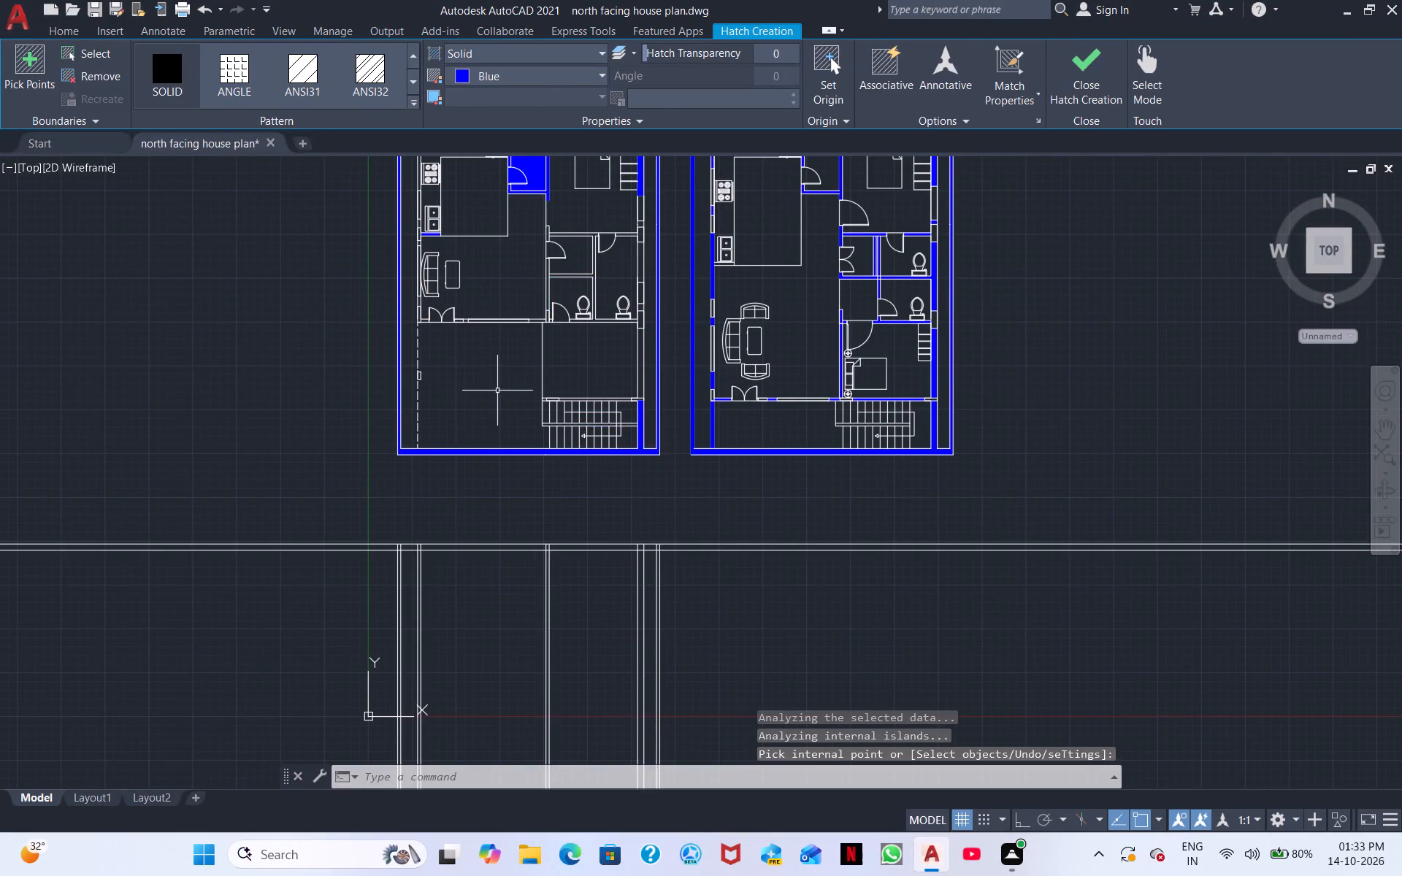
scroll(489, 391, up, 2)
middle_drag(575, 391, 337, 505)
scroll(416, 491, down, 1)
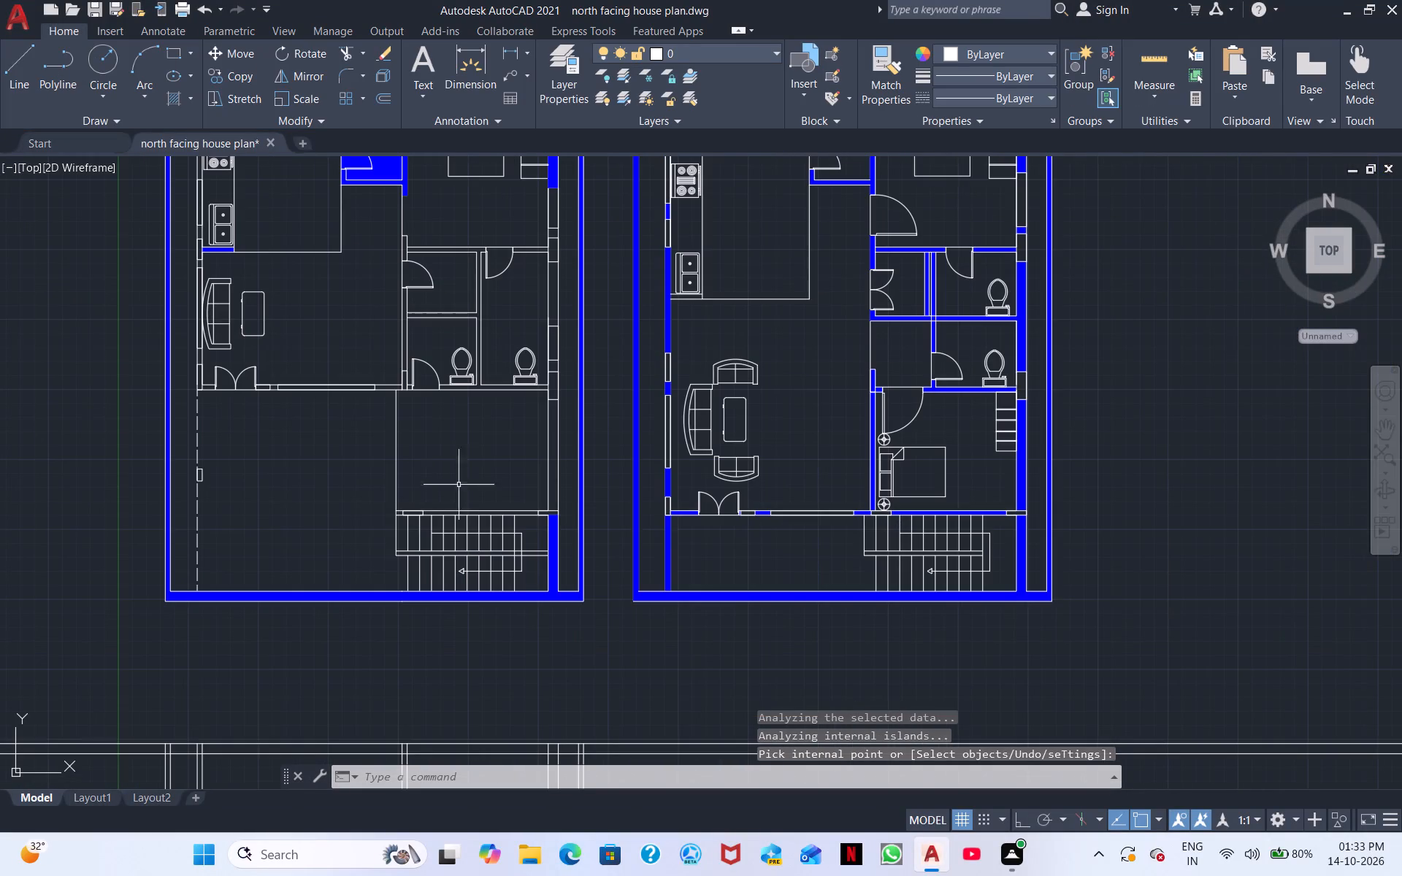
middle_drag(129, 507, 212, 773)
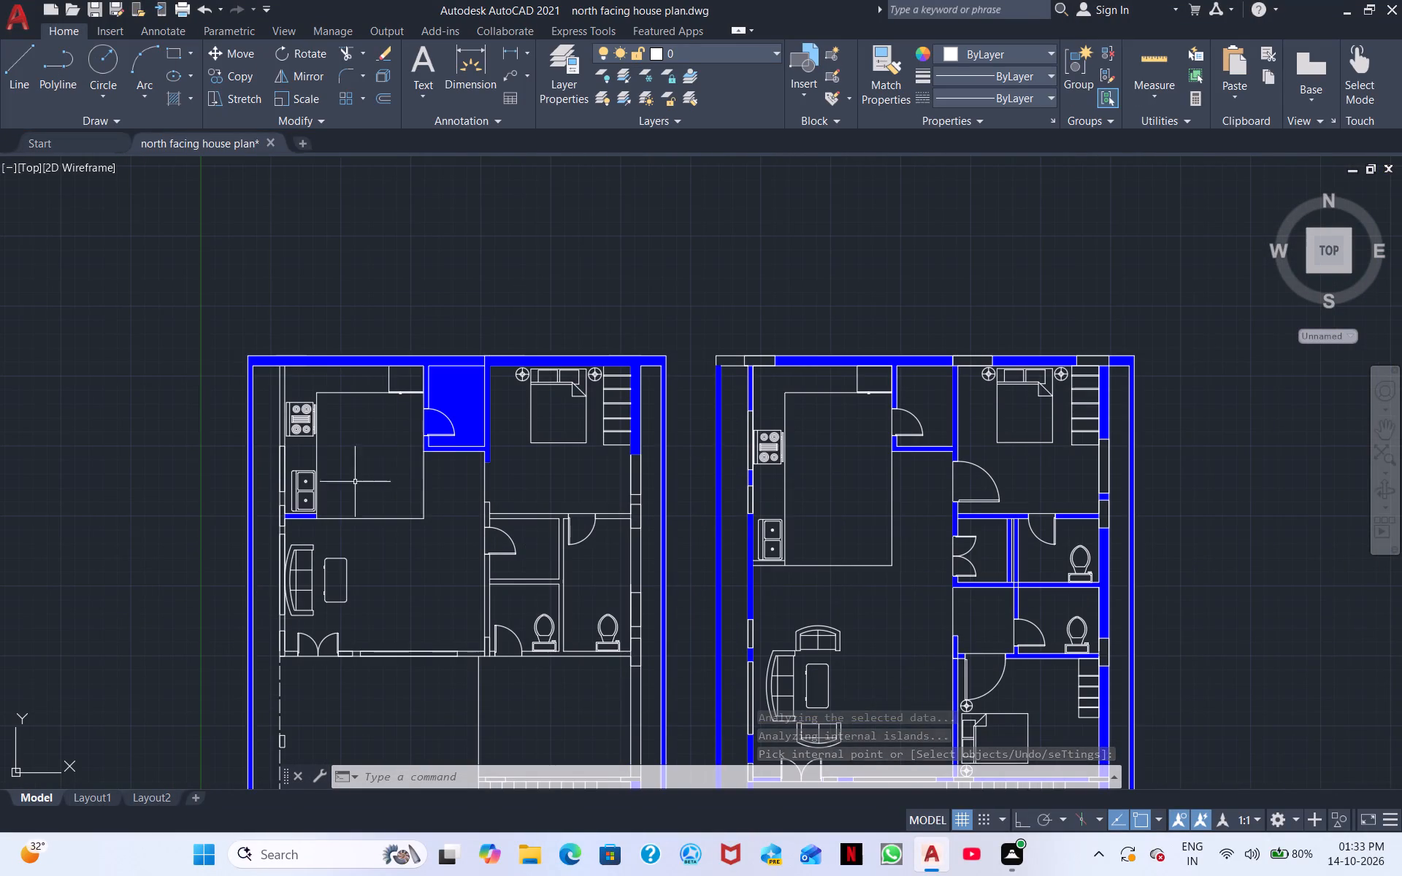
click(467, 410)
right_click(443, 393)
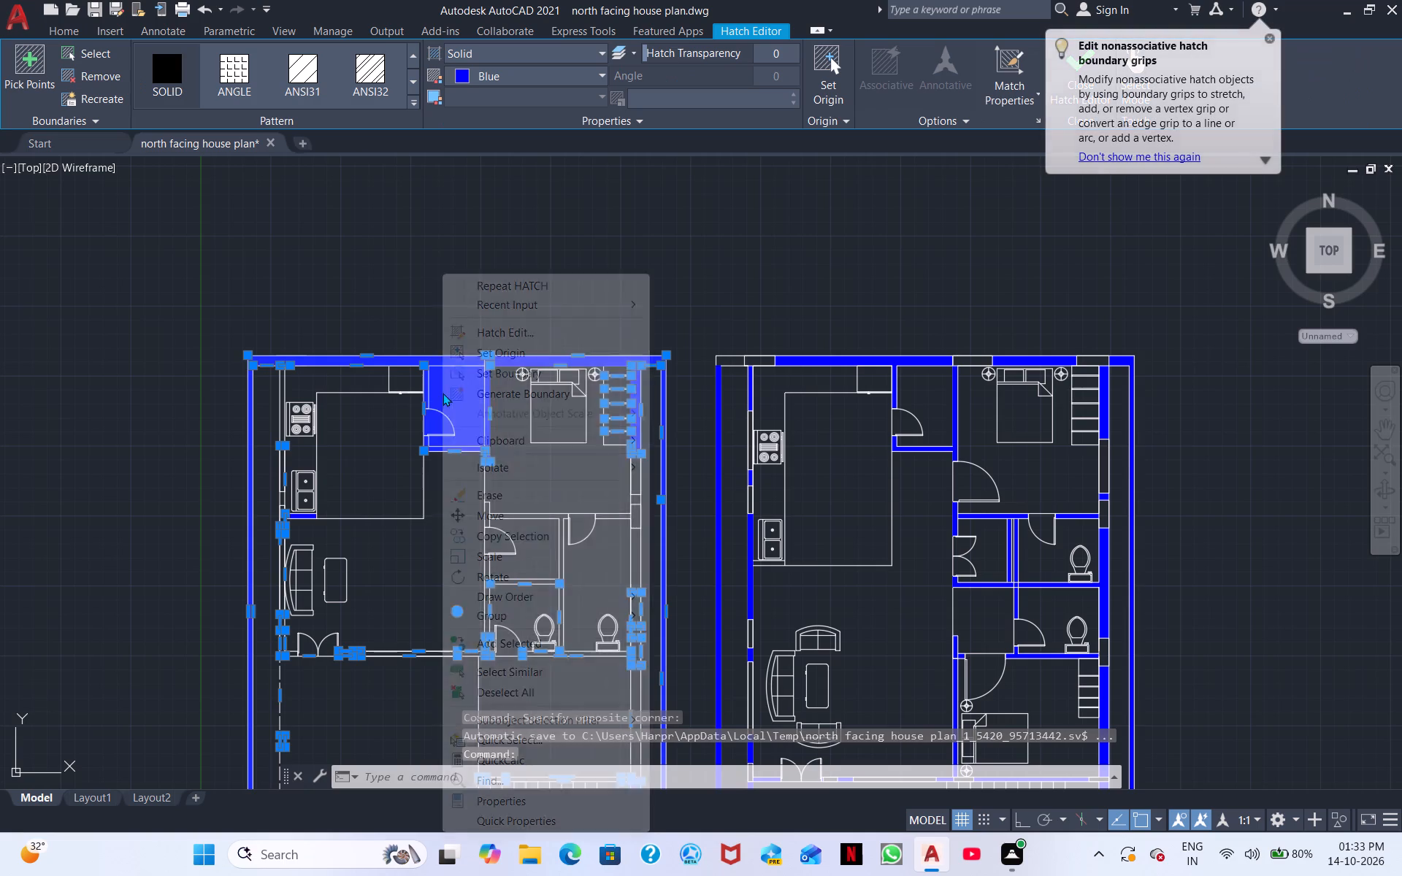
click(491, 491)
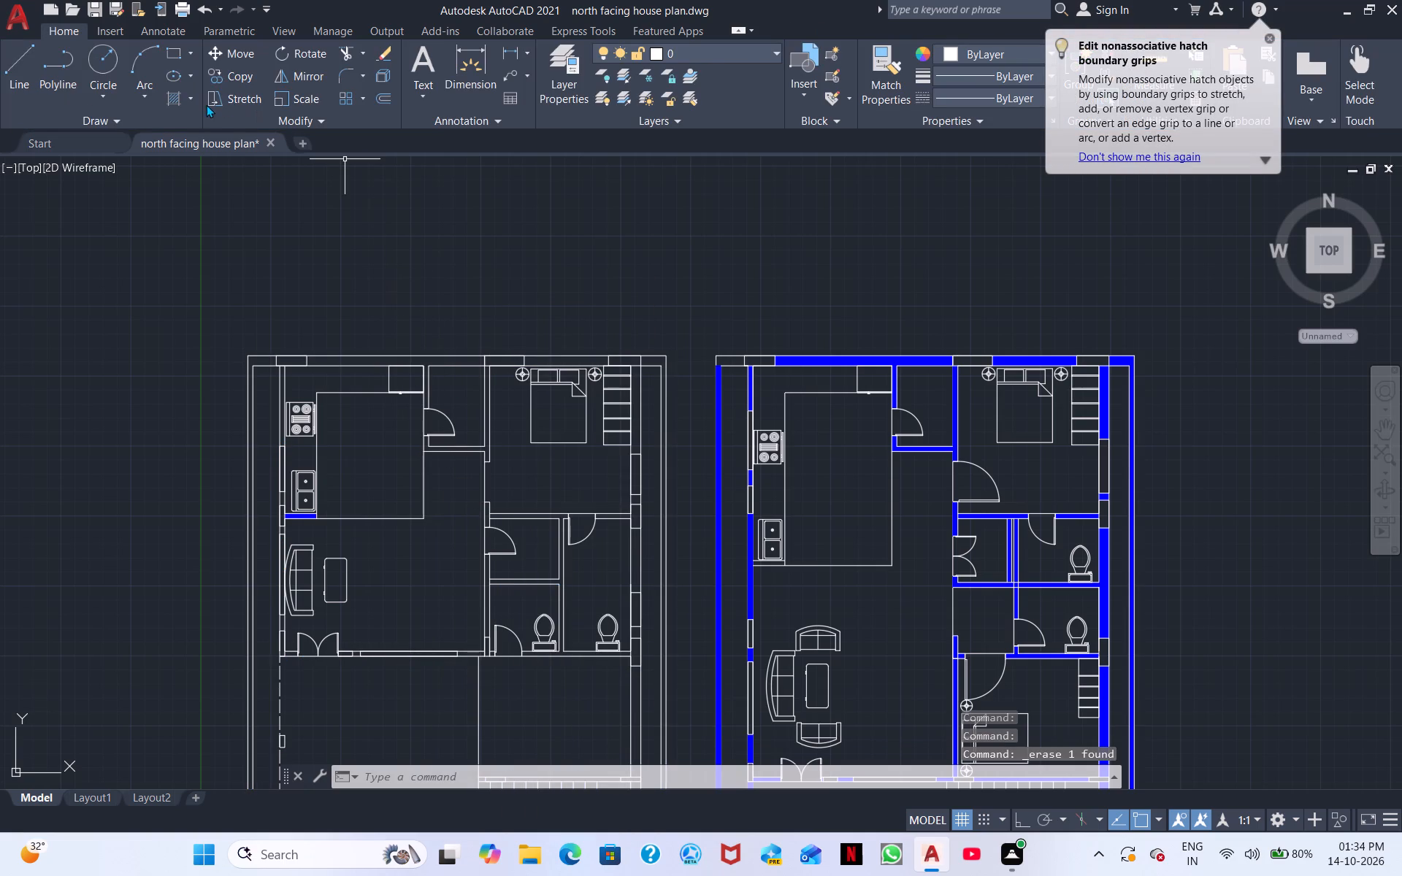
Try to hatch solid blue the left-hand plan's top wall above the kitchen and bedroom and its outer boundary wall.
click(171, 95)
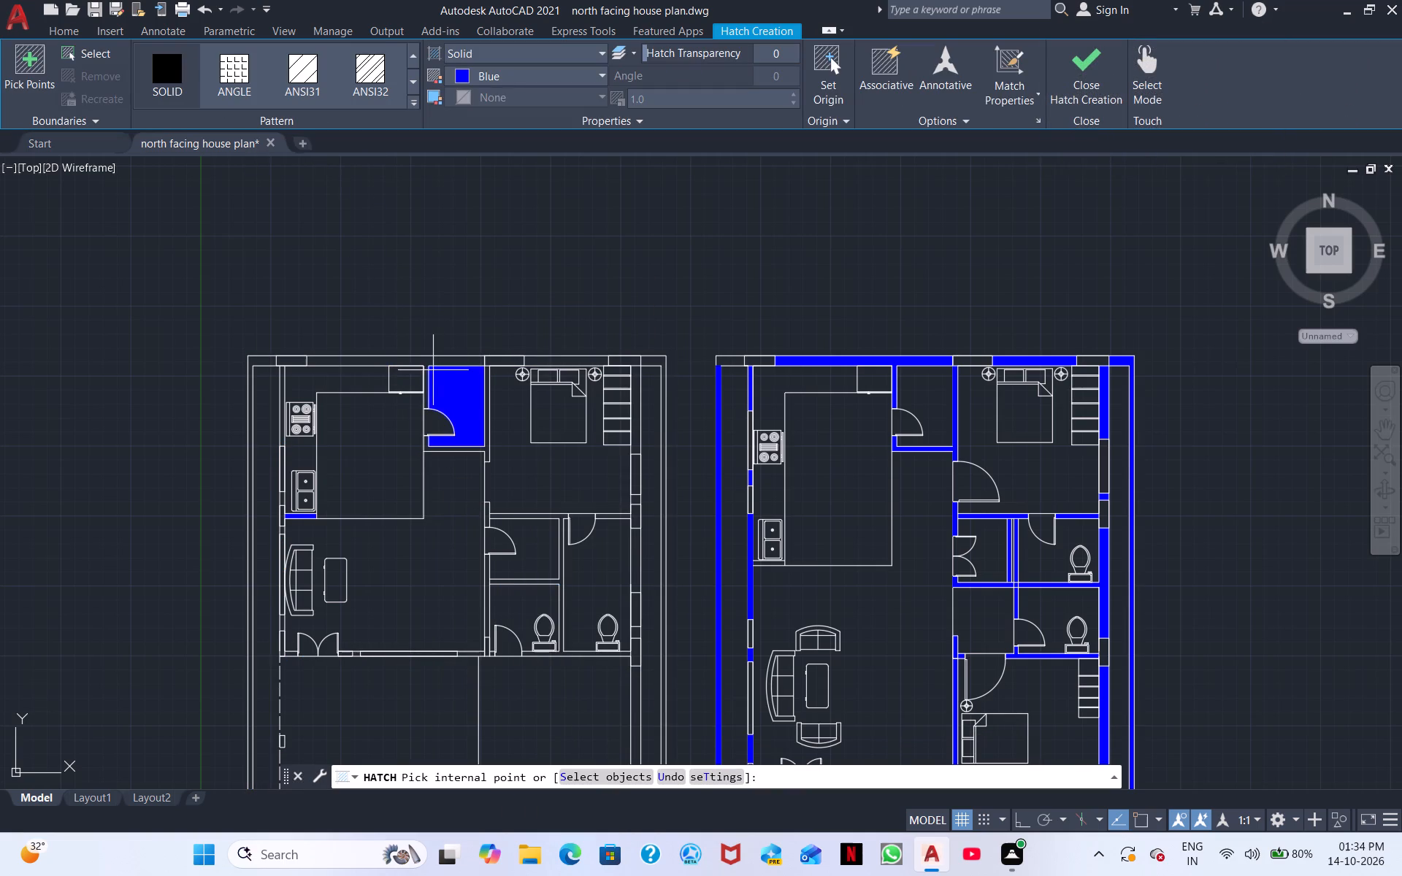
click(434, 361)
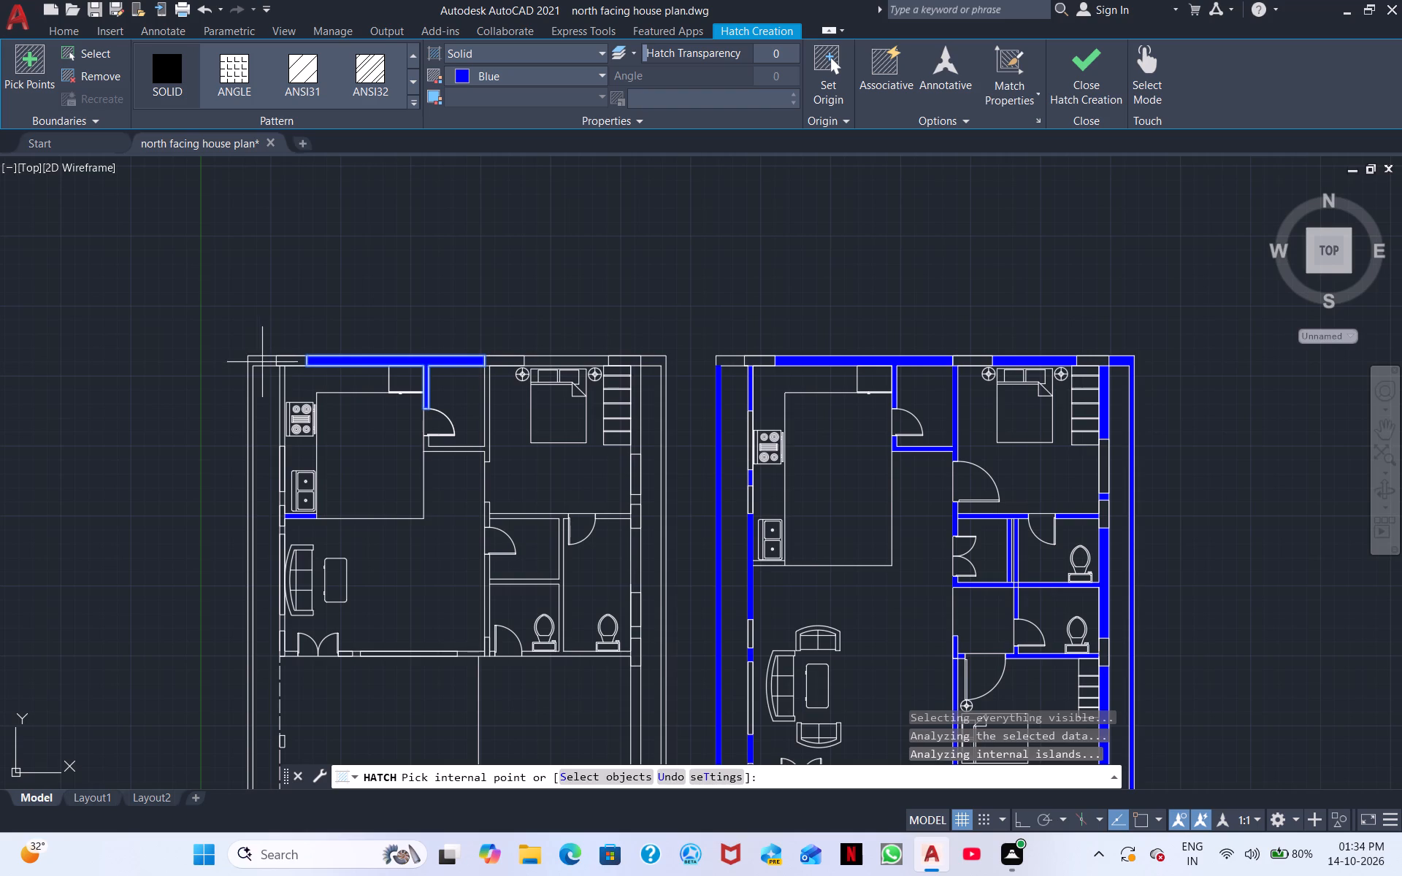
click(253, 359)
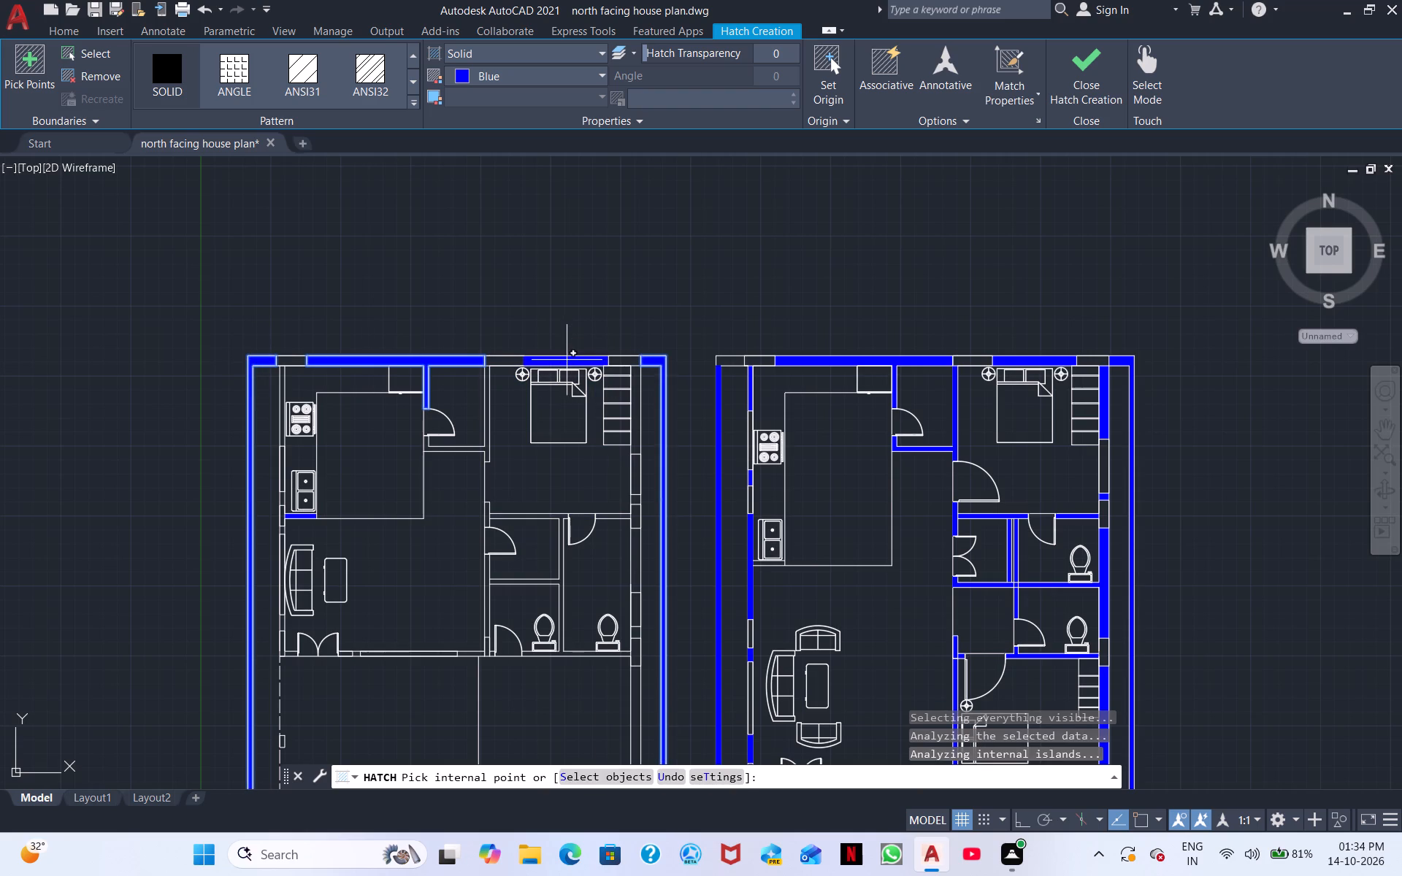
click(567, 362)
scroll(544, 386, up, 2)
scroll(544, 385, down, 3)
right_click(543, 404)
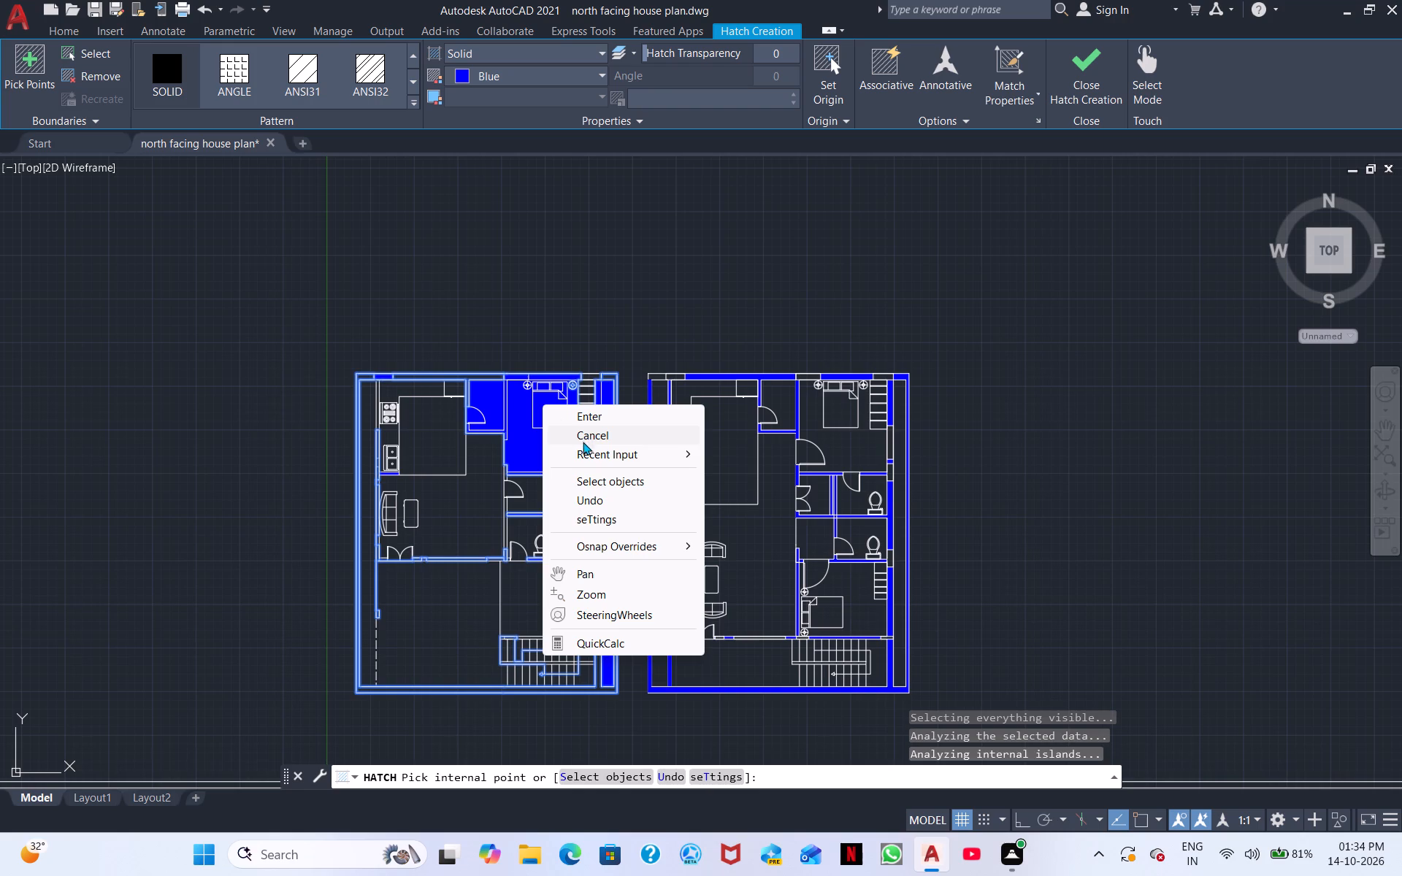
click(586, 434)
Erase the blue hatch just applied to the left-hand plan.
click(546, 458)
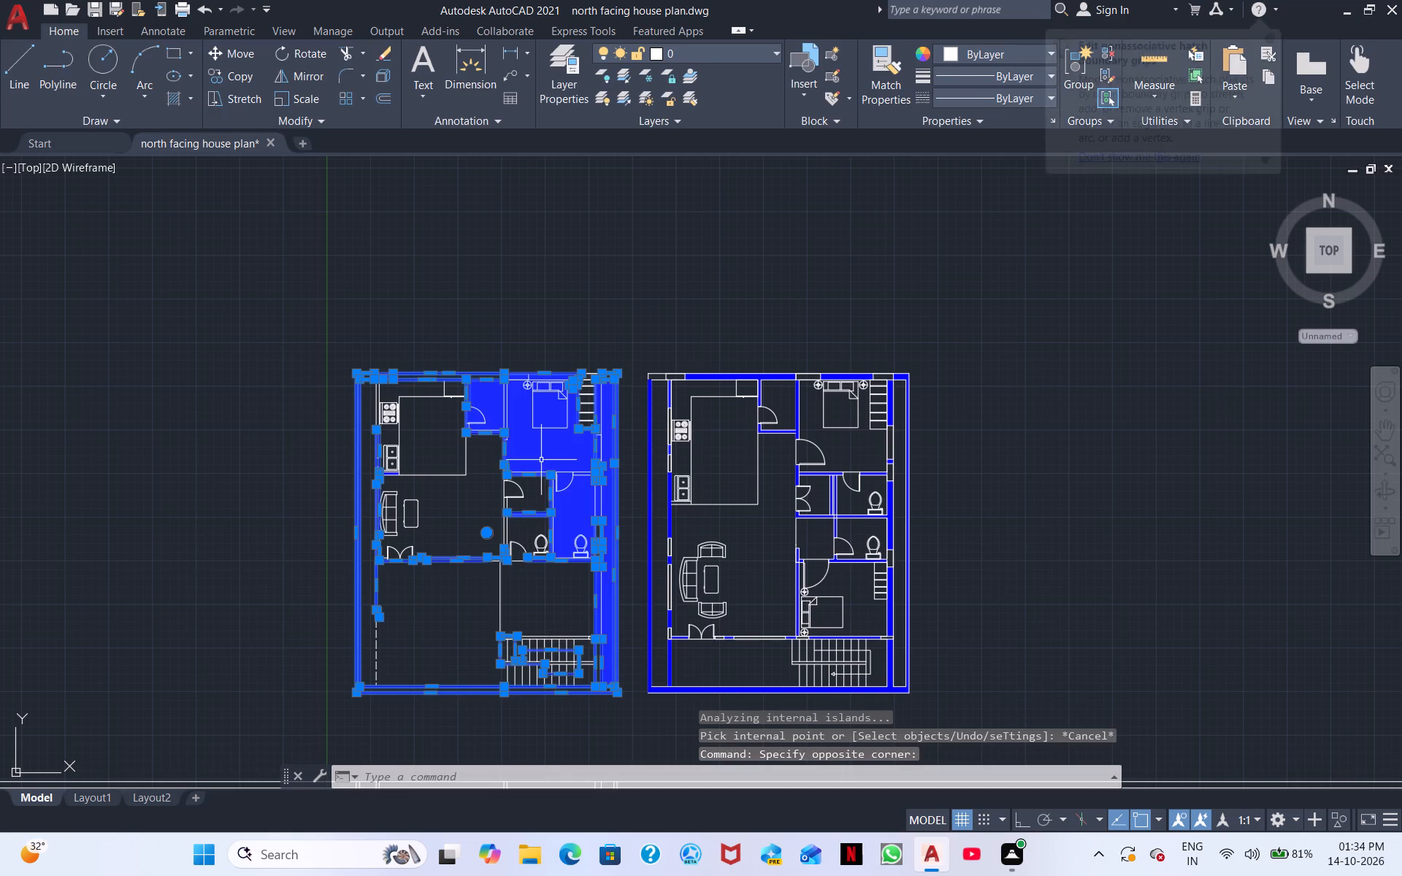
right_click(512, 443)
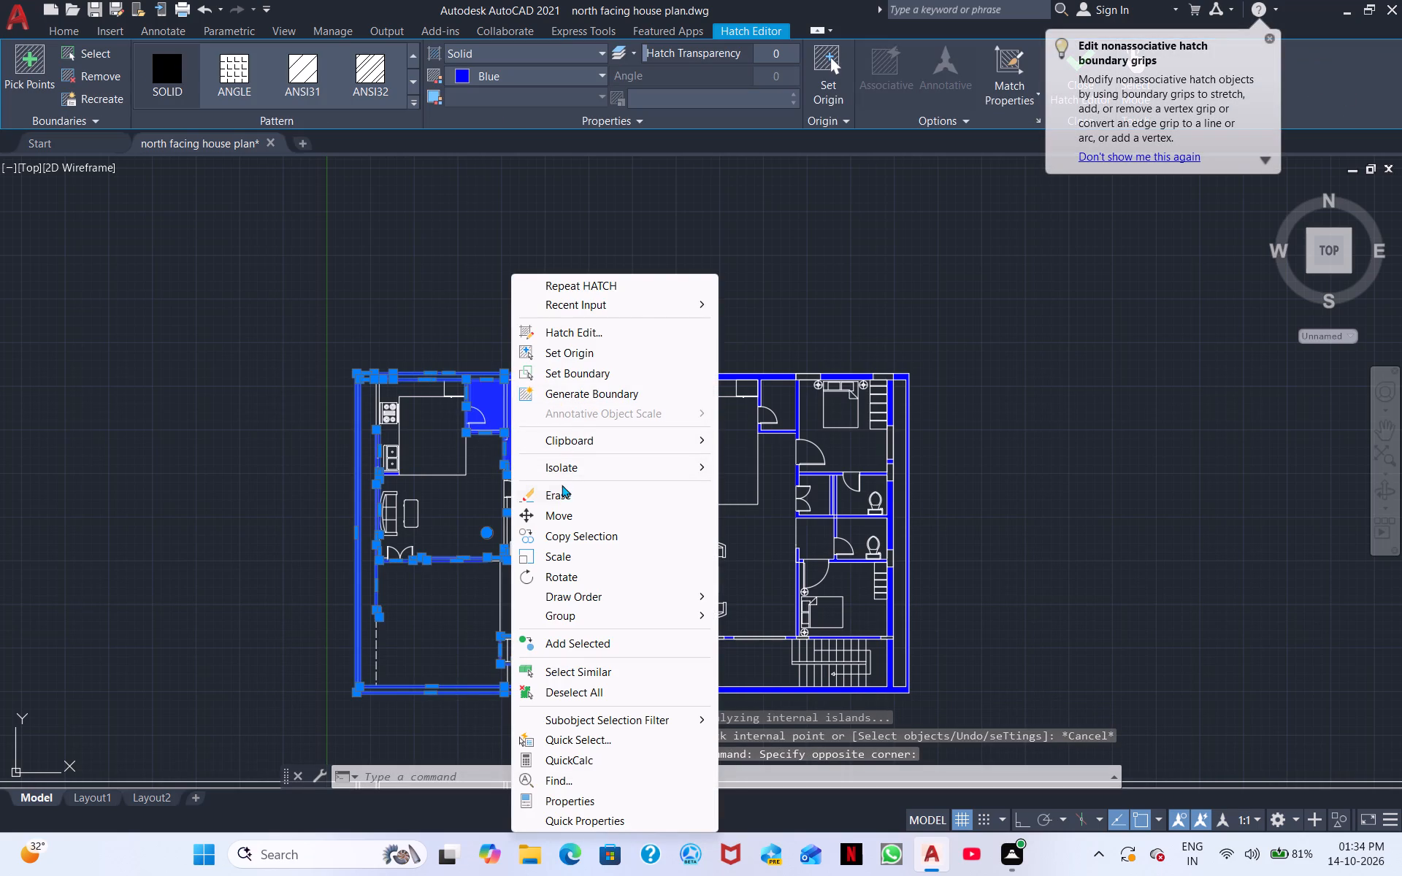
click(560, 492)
Examine the left-hand plan's walls around the small room and bedroom closely, including where their partition meets the top wall.
scroll(548, 463, up, 4)
scroll(483, 480, down, 1)
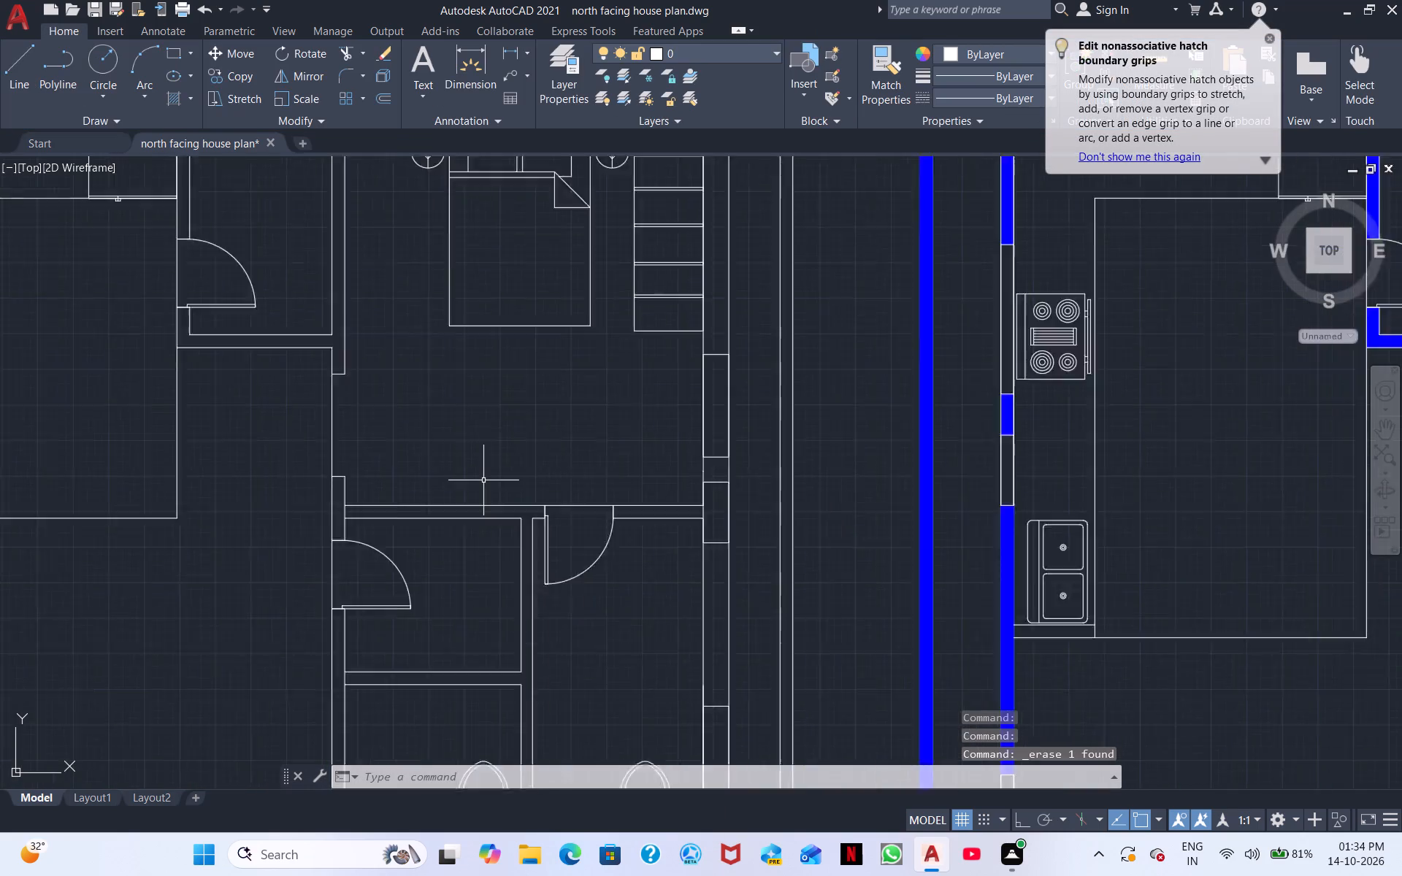
scroll(483, 480, down, 2)
middle_click(483, 480)
scroll(390, 453, up, 3)
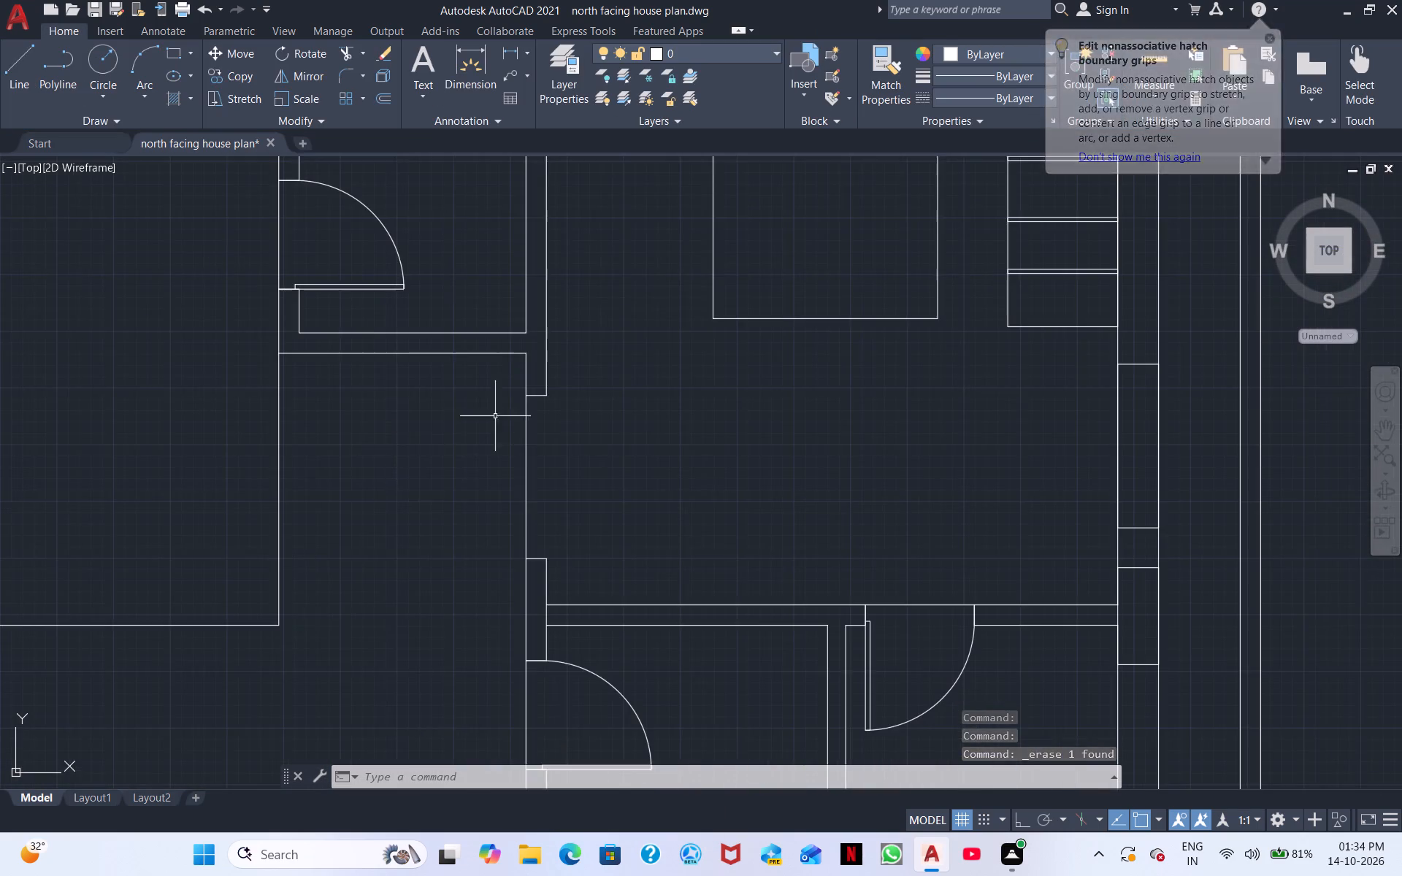
middle_drag(502, 436, 388, 875)
scroll(373, 748, up, 5)
middle_drag(553, 526, 384, 875)
scroll(453, 620, down, 1)
middle_drag(450, 629, 391, 795)
scroll(501, 534, down, 3)
scroll(395, 646, up, 2)
middle_drag(487, 624, 355, 875)
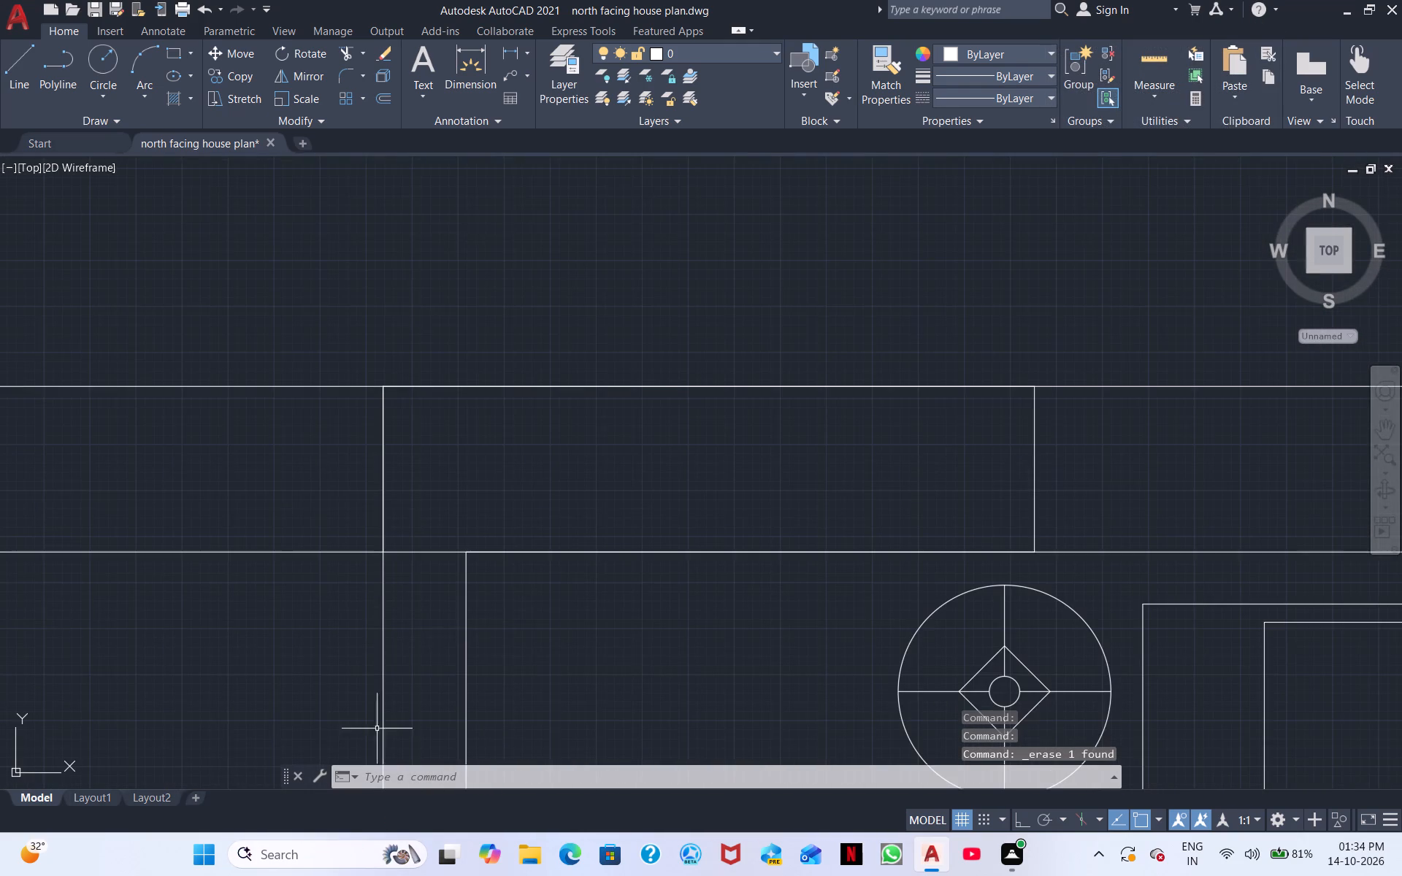
scroll(467, 609, up, 8)
middle_drag(436, 834, 421, 875)
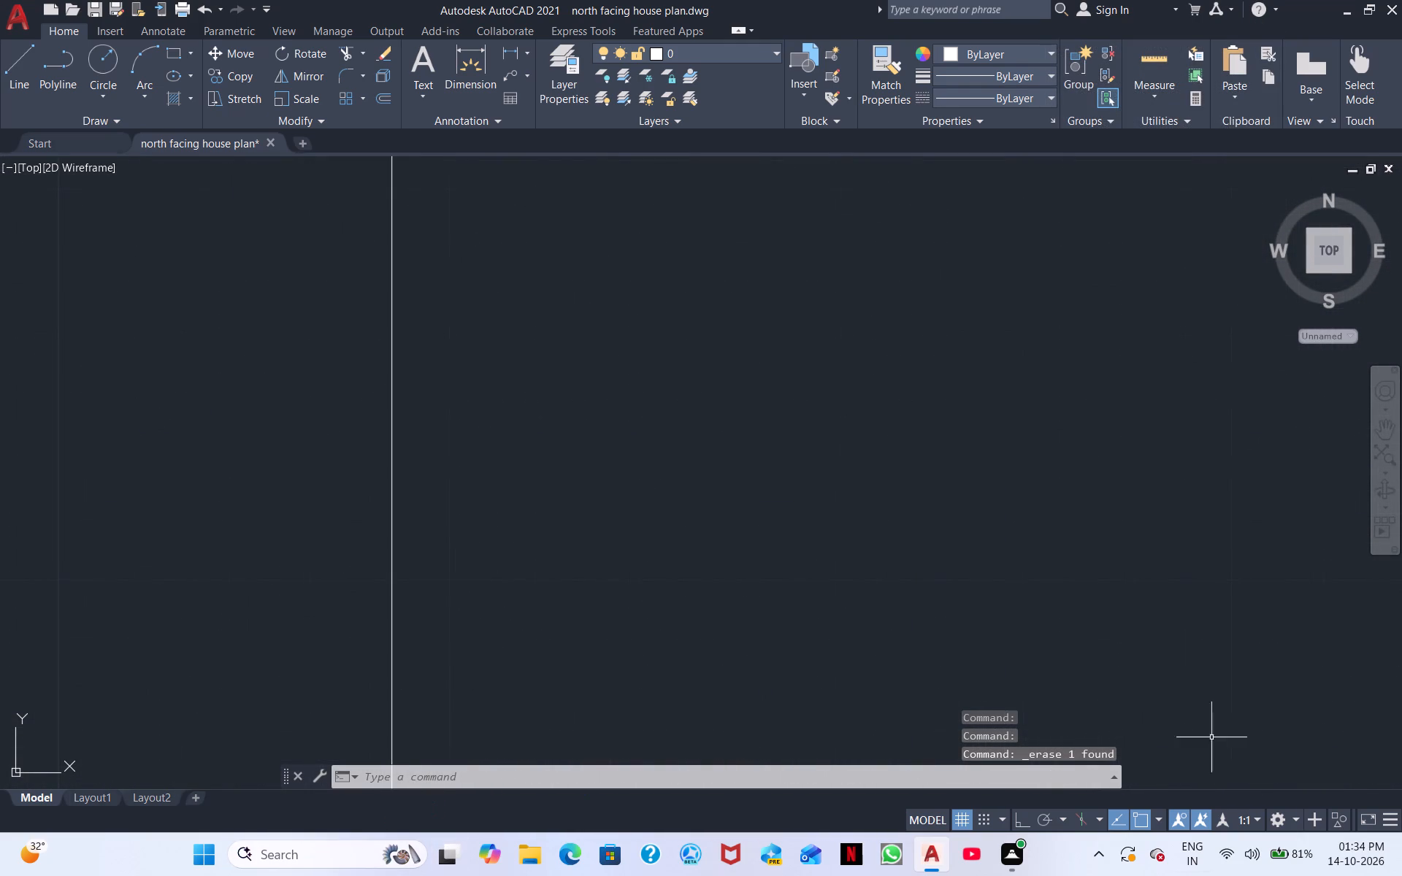
middle_drag(1133, 663, 1210, 875)
scroll(897, 108, down, 3)
scroll(568, 319, down, 4)
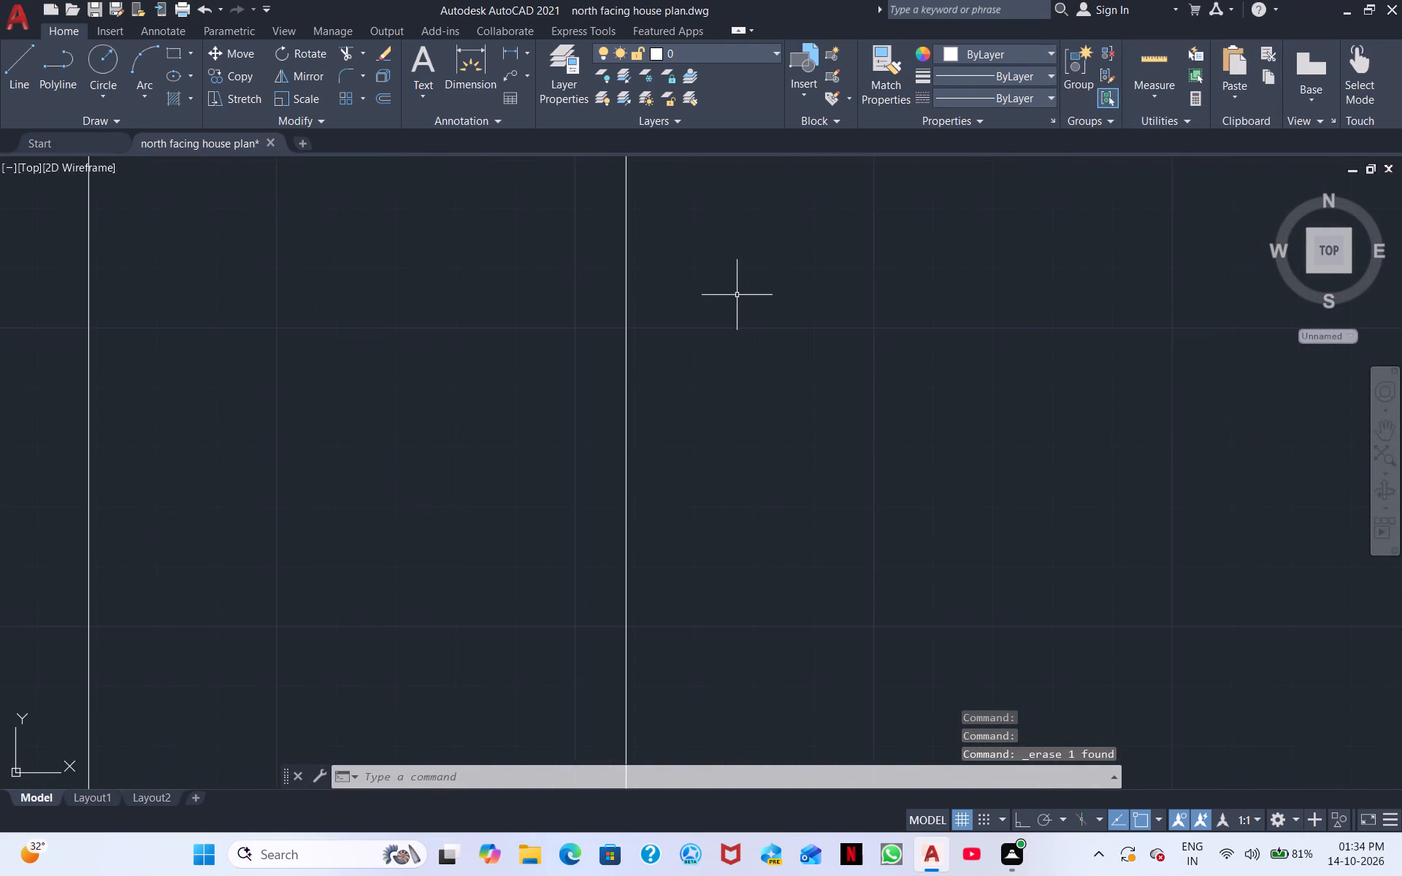
scroll(729, 323, down, 6)
scroll(771, 424, down, 3)
scroll(689, 414, up, 1)
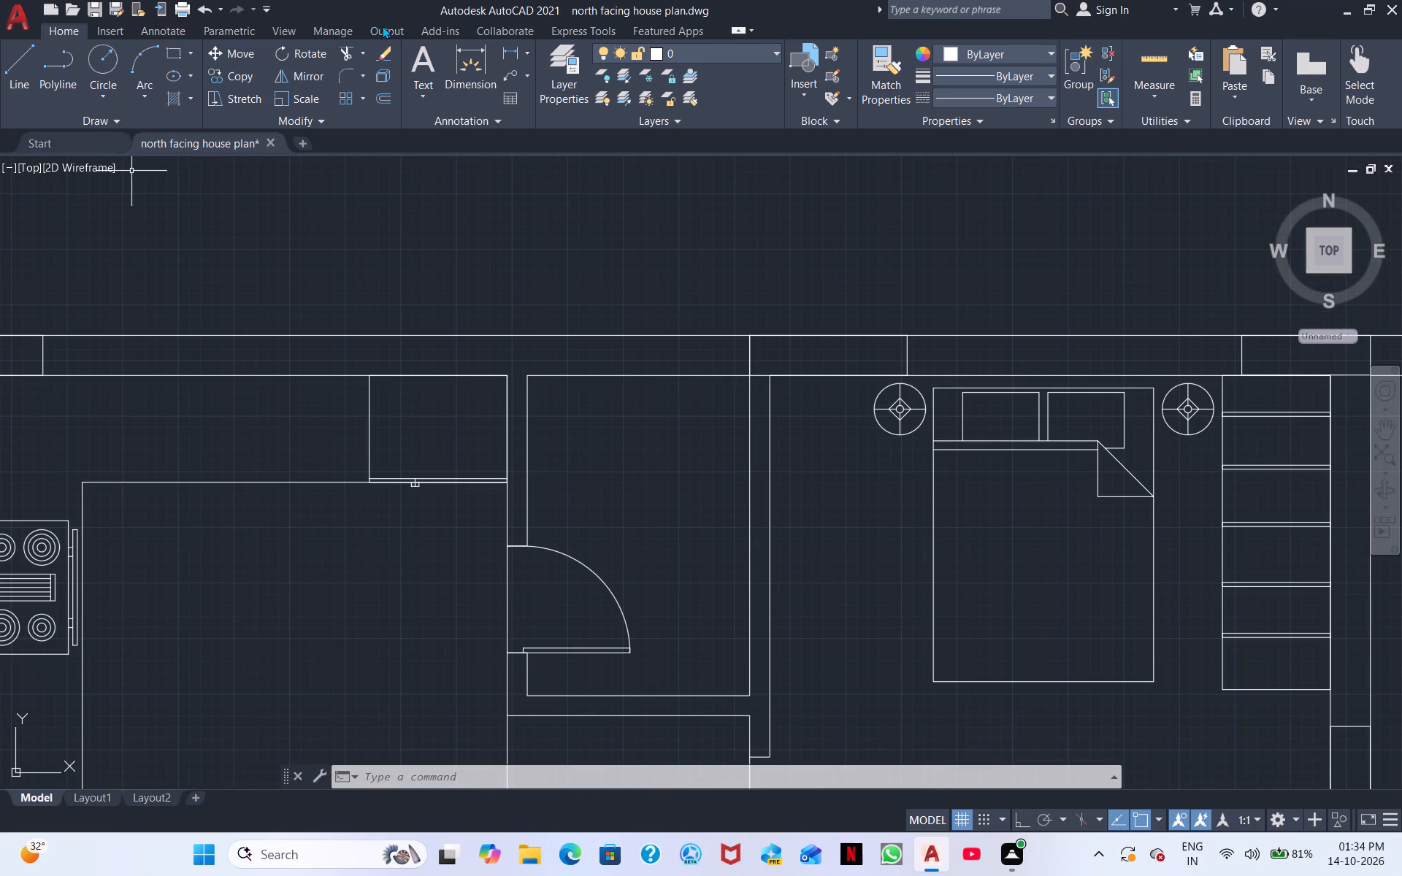
Hatch solid blue the left-hand plan's top wall section above the kitchen and small room, including the partition between them.
click(174, 95)
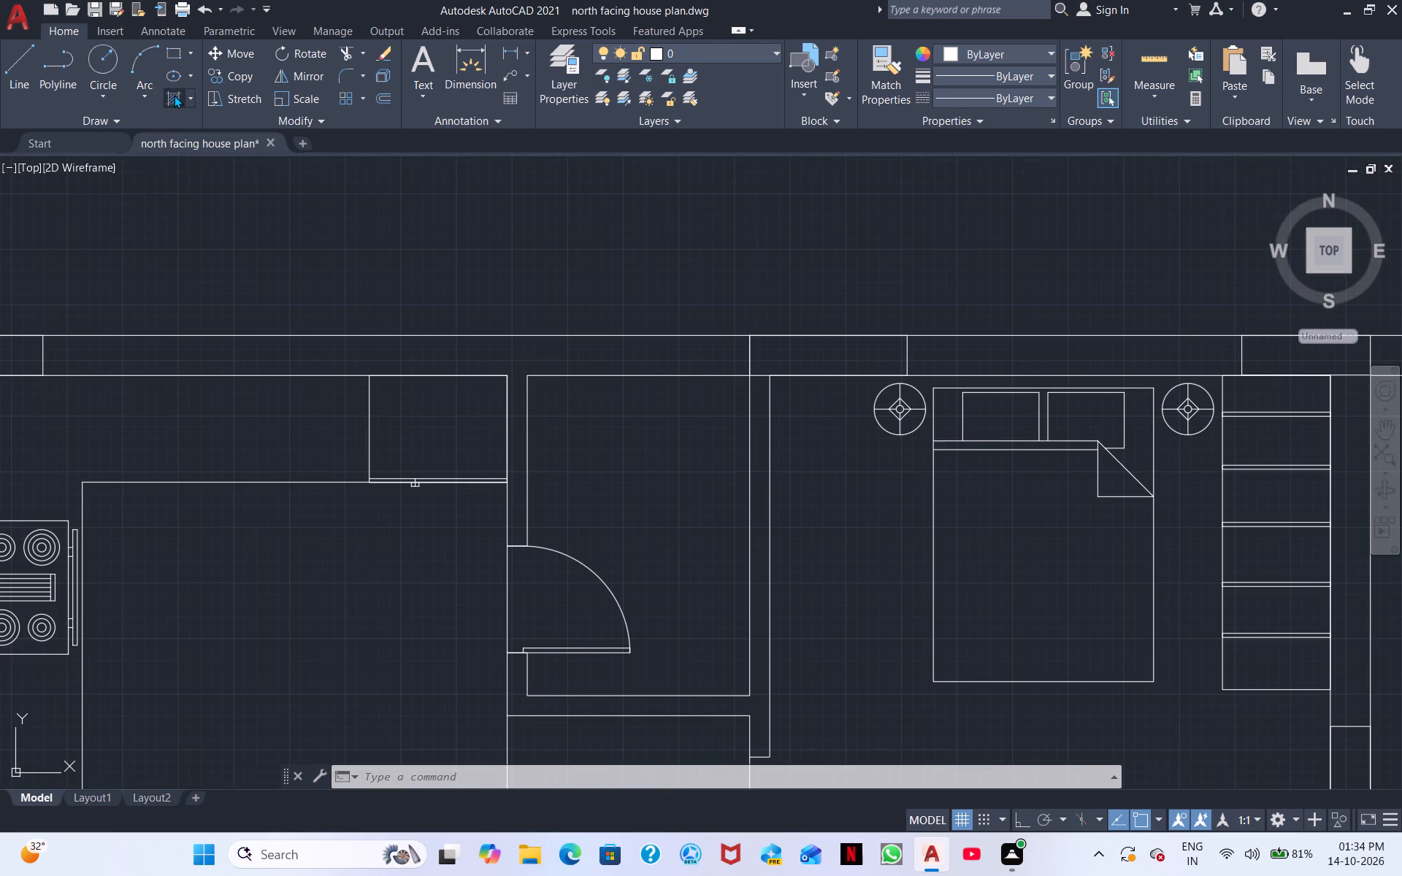
click(185, 87)
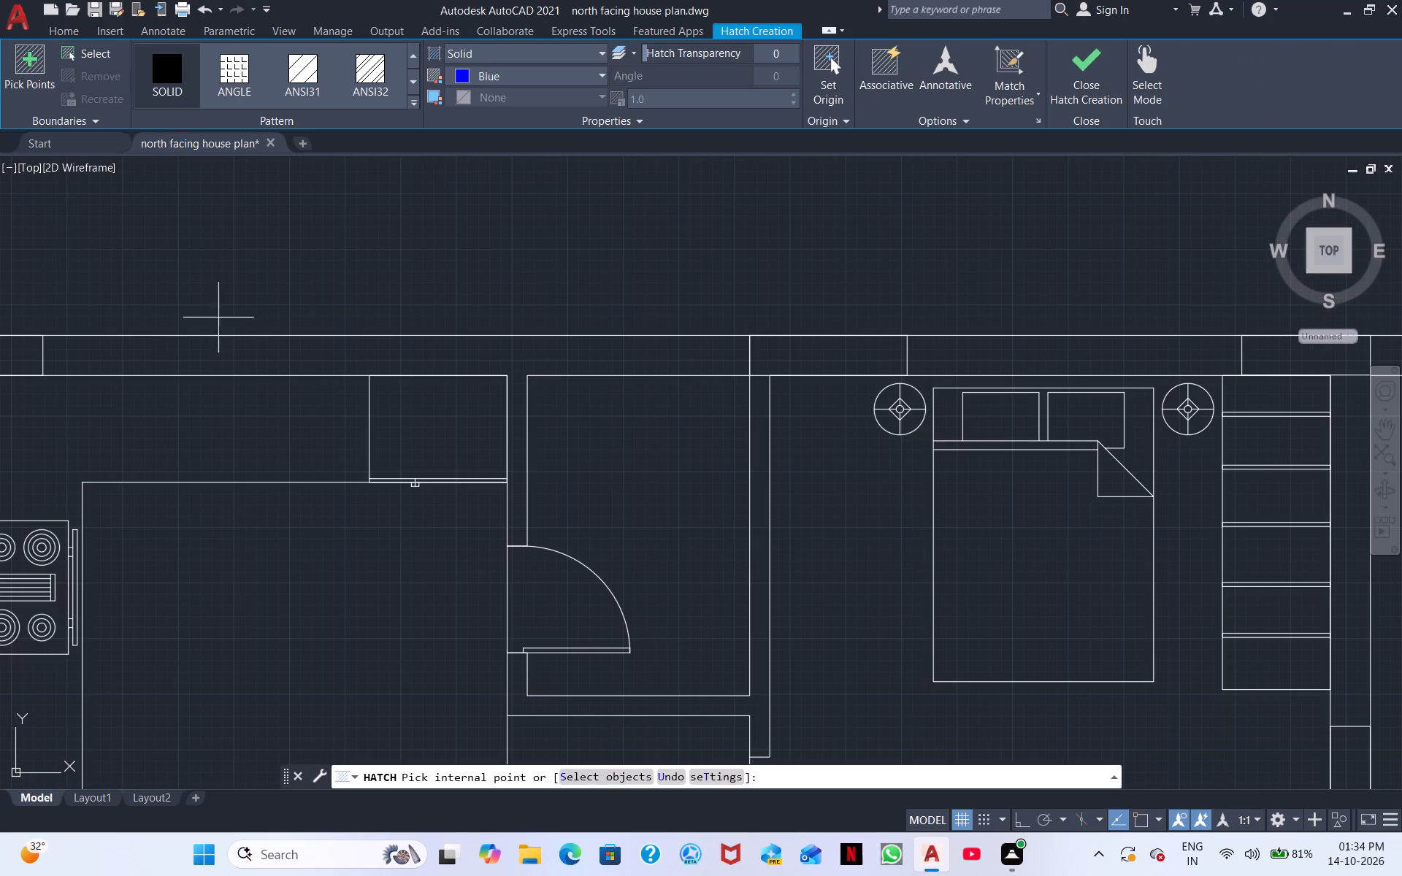
click(222, 323)
click(221, 351)
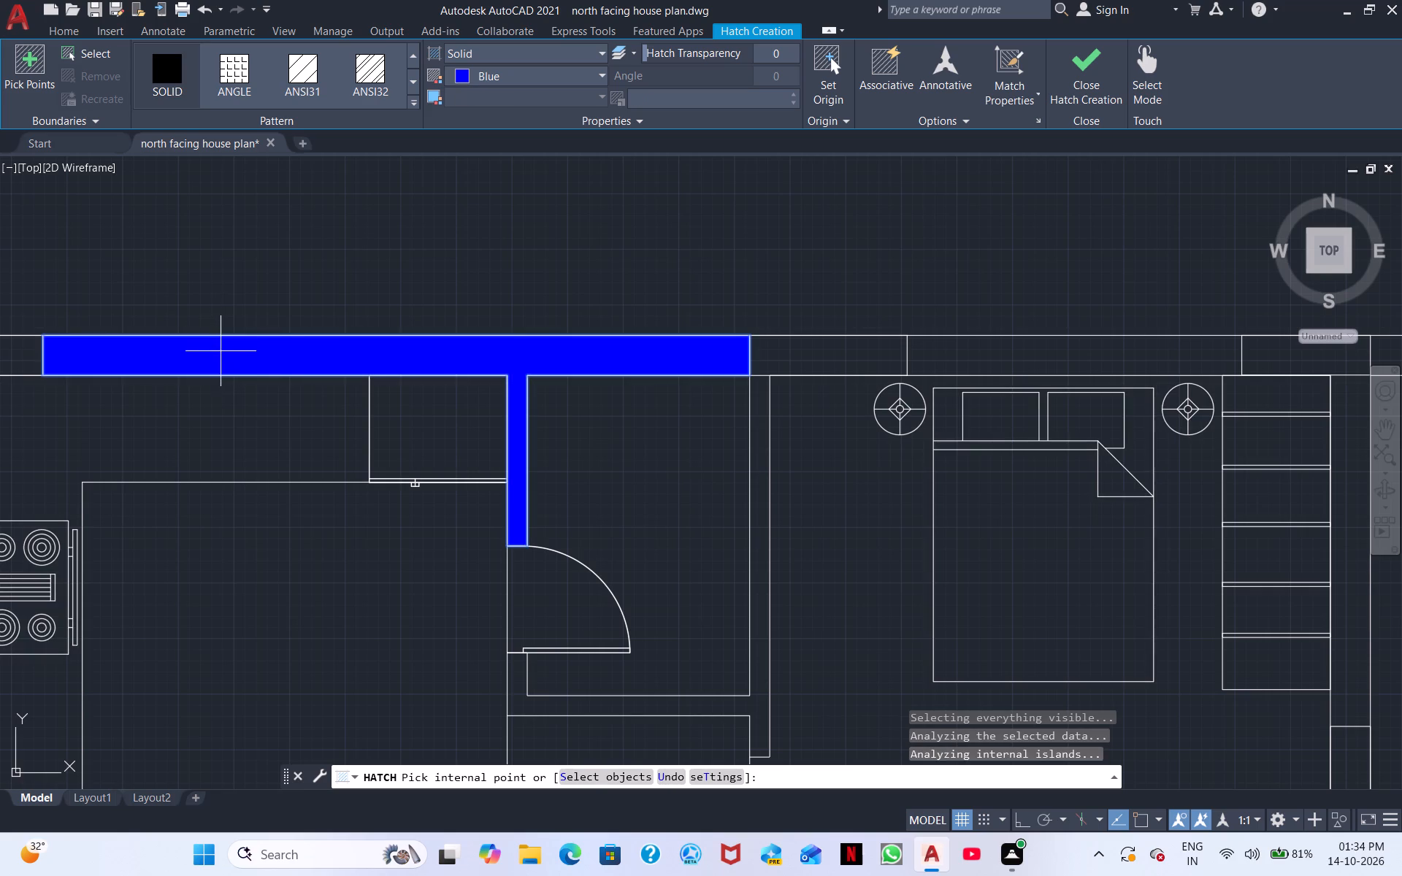
scroll(830, 432, down, 2)
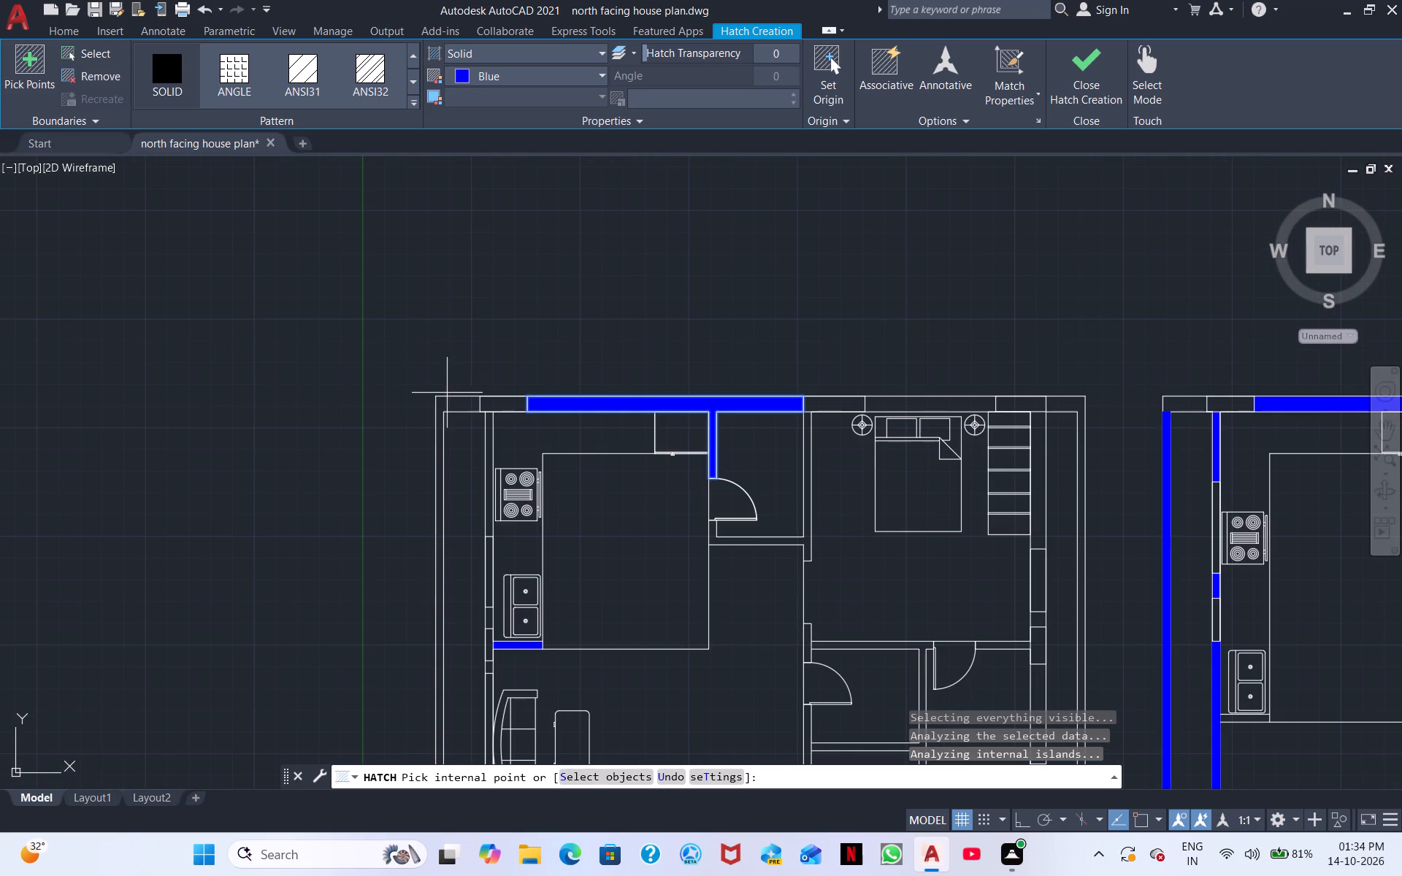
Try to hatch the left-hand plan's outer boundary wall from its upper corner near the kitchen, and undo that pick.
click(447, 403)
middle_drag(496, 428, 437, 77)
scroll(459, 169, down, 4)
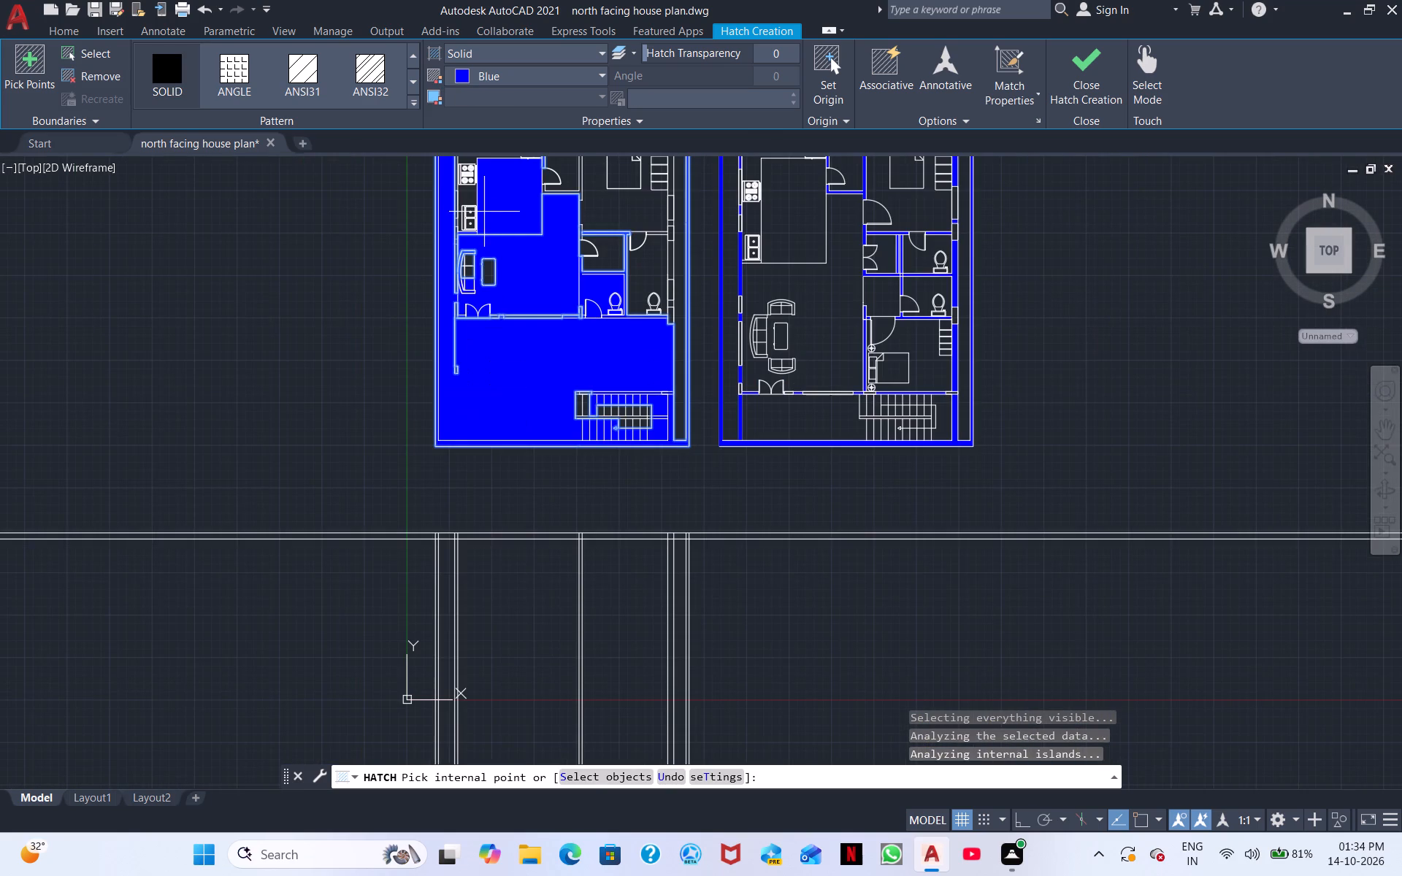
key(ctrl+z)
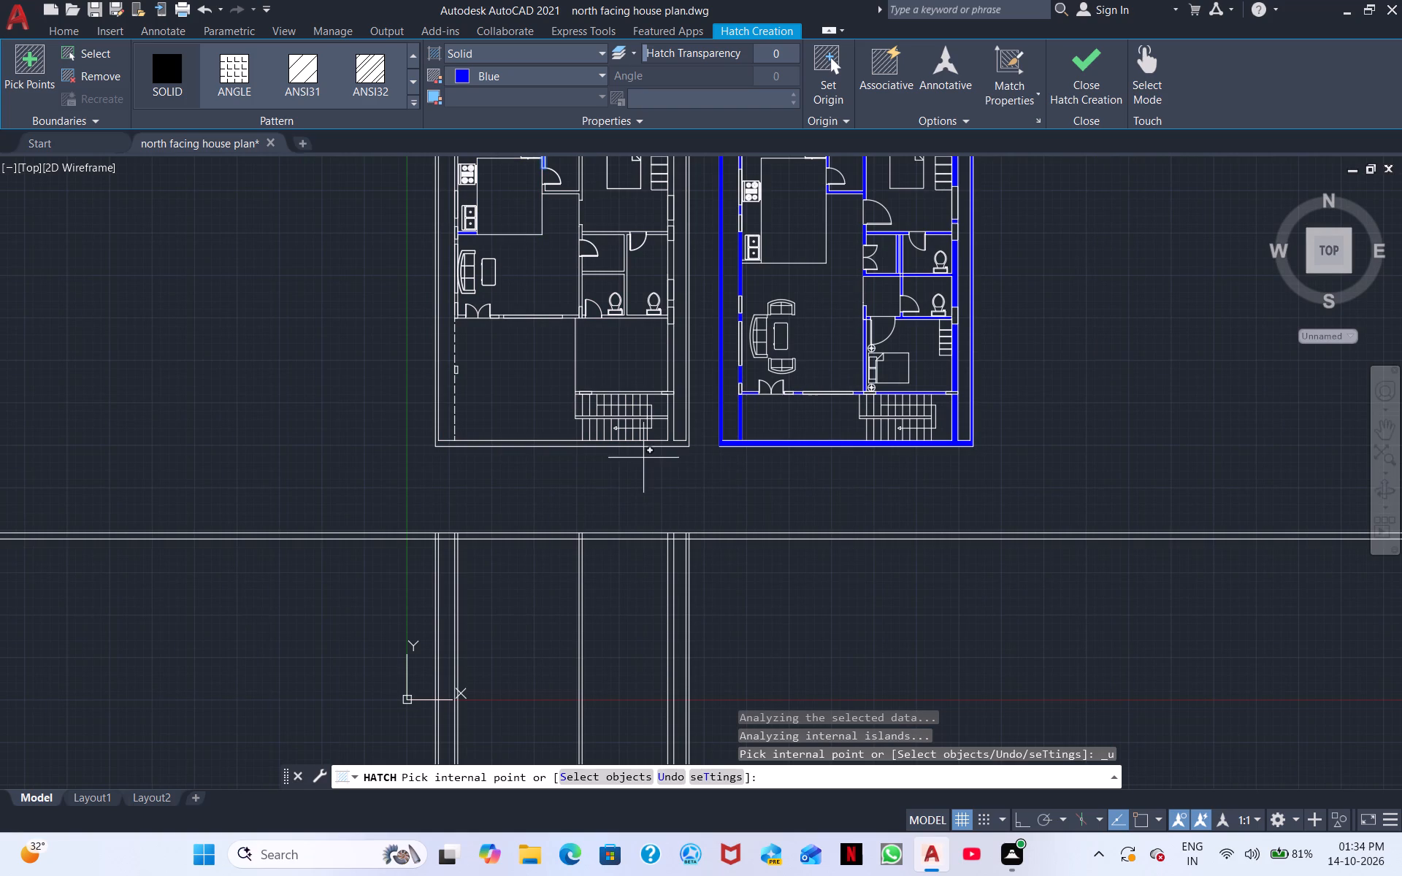
Hatch the left-hand plan's outer boundary wall solid blue, picking inside it beside the staircase.
scroll(612, 419, up, 1)
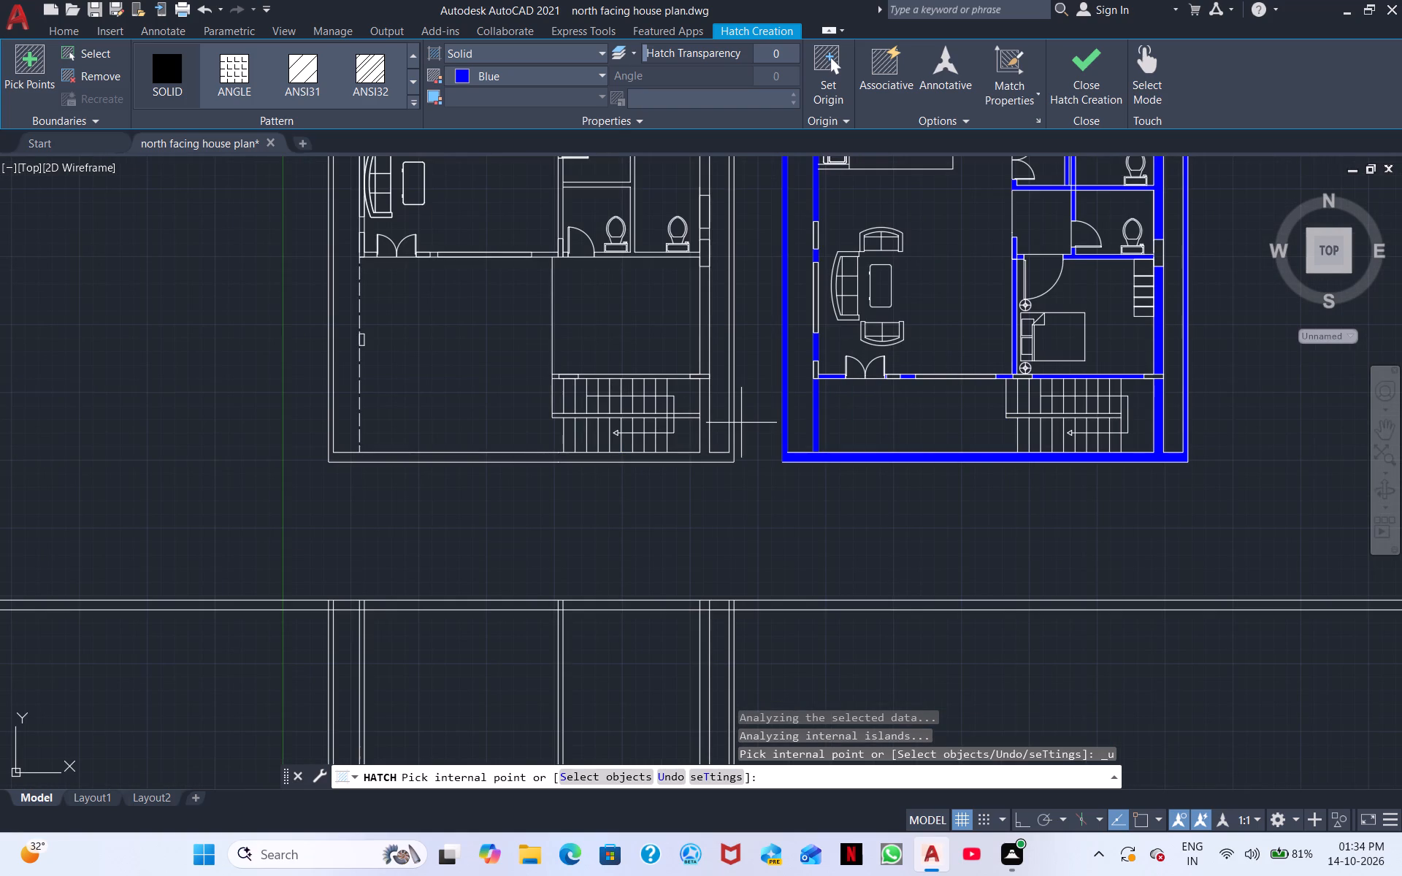
click(732, 423)
scroll(649, 430, down, 2)
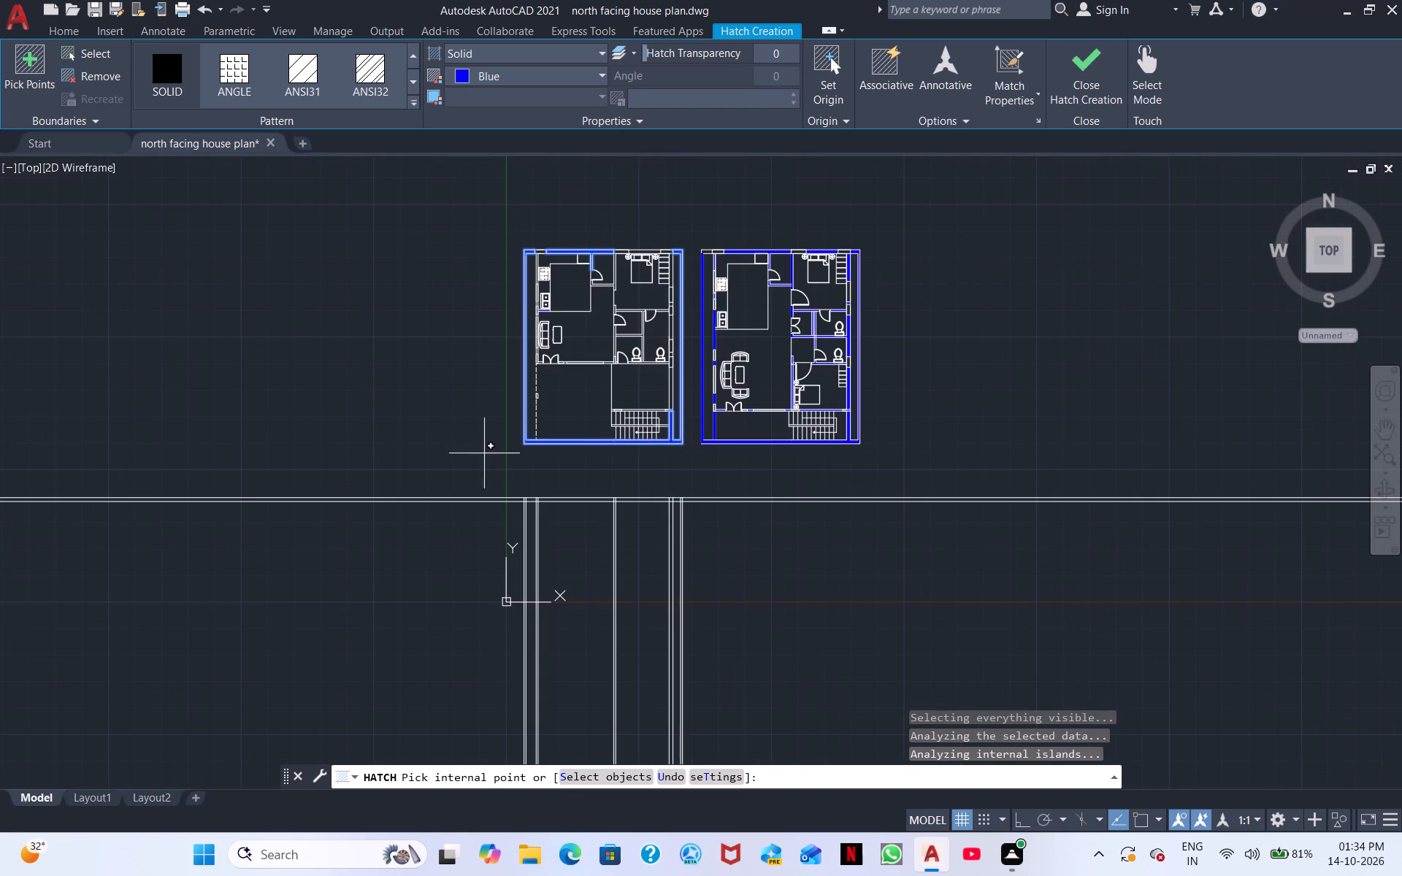
Hatch solid blue the left-hand plan's top wall section above the bed and the partition between the small room and bedroom.
scroll(618, 334, up, 3)
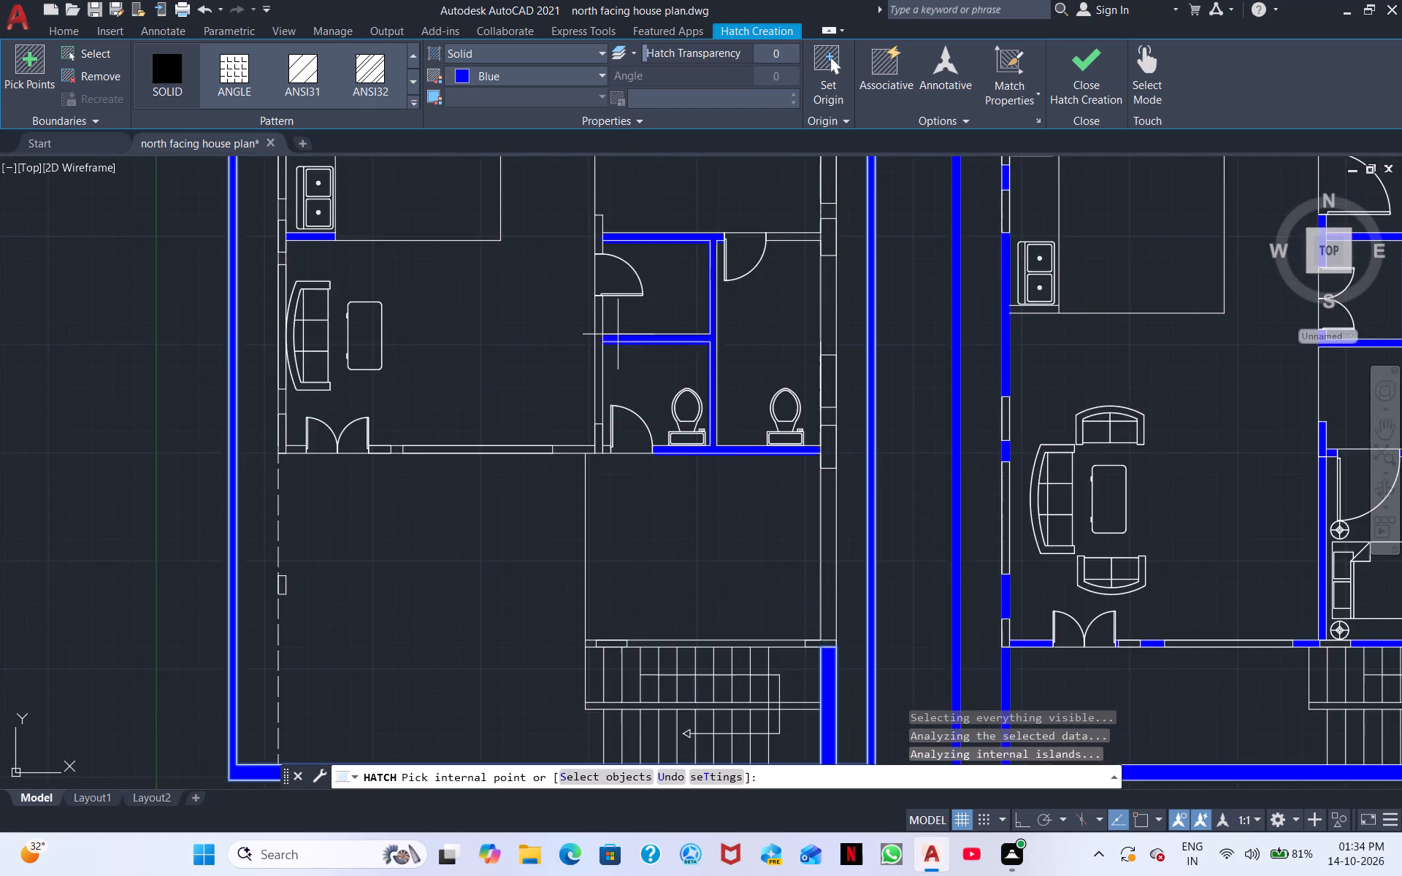
middle_drag(618, 332, 567, 875)
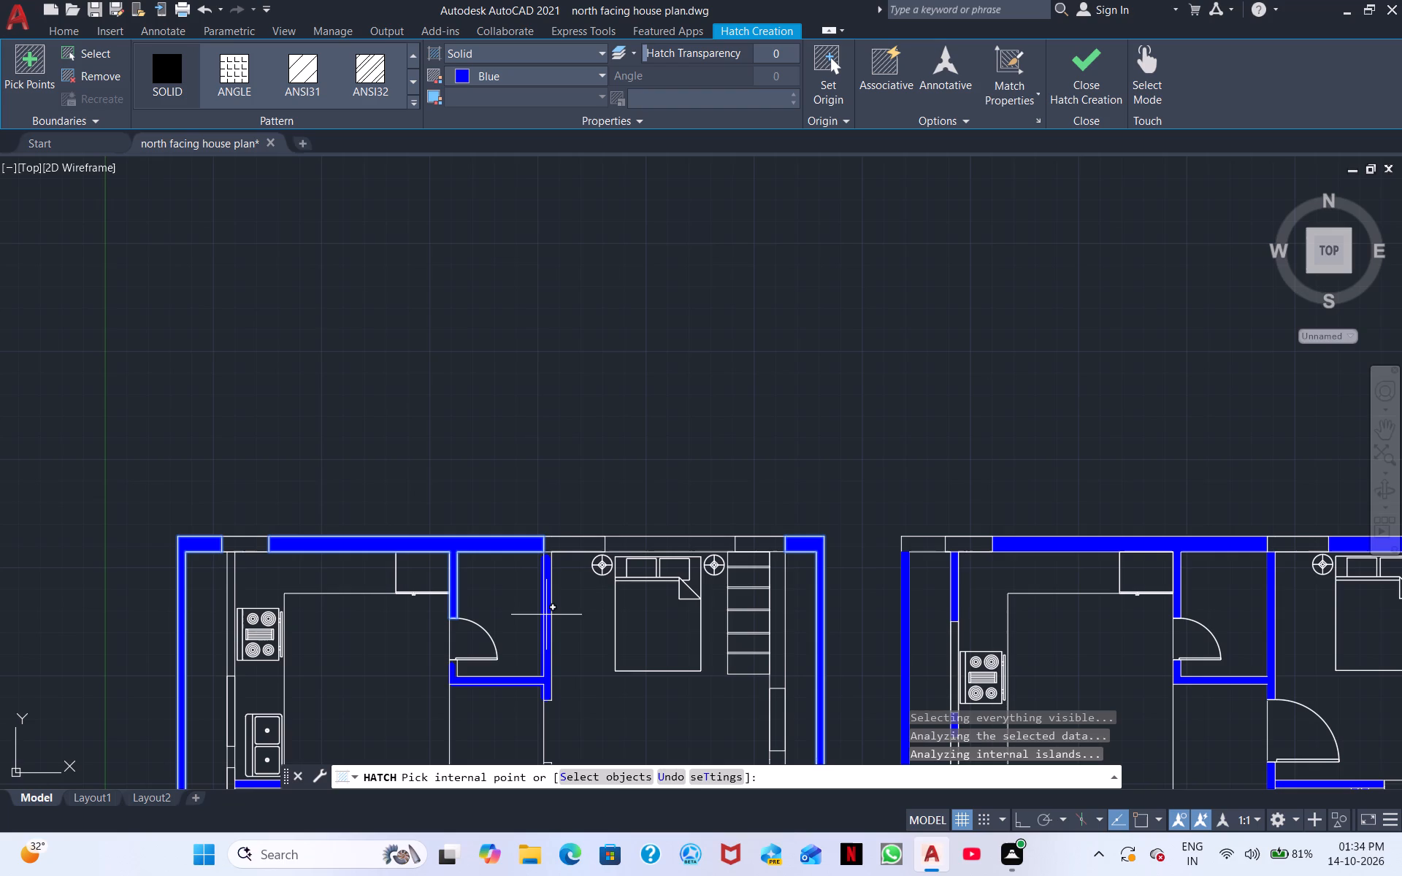
click(551, 608)
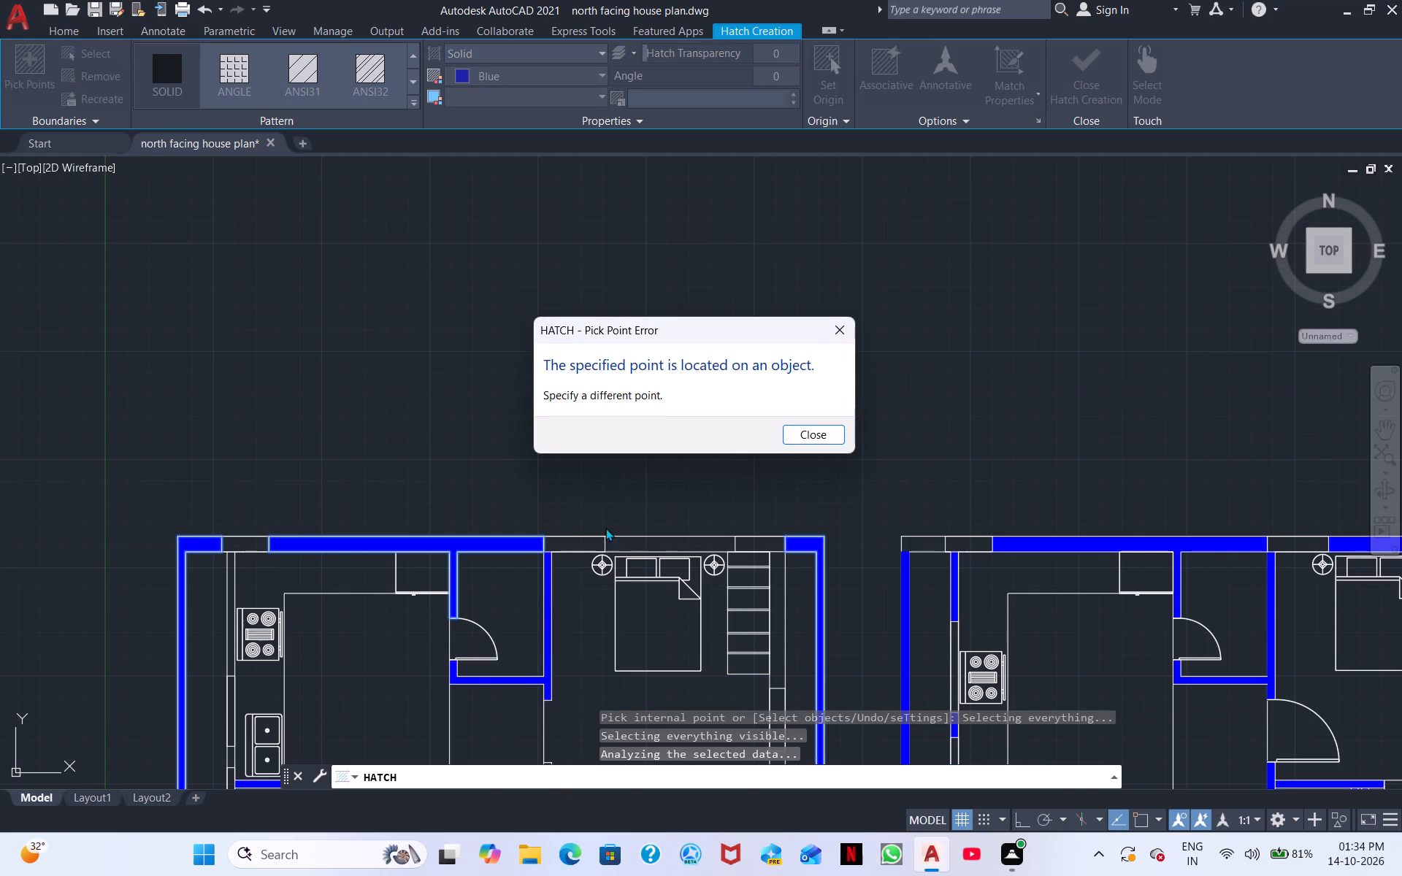
click(822, 434)
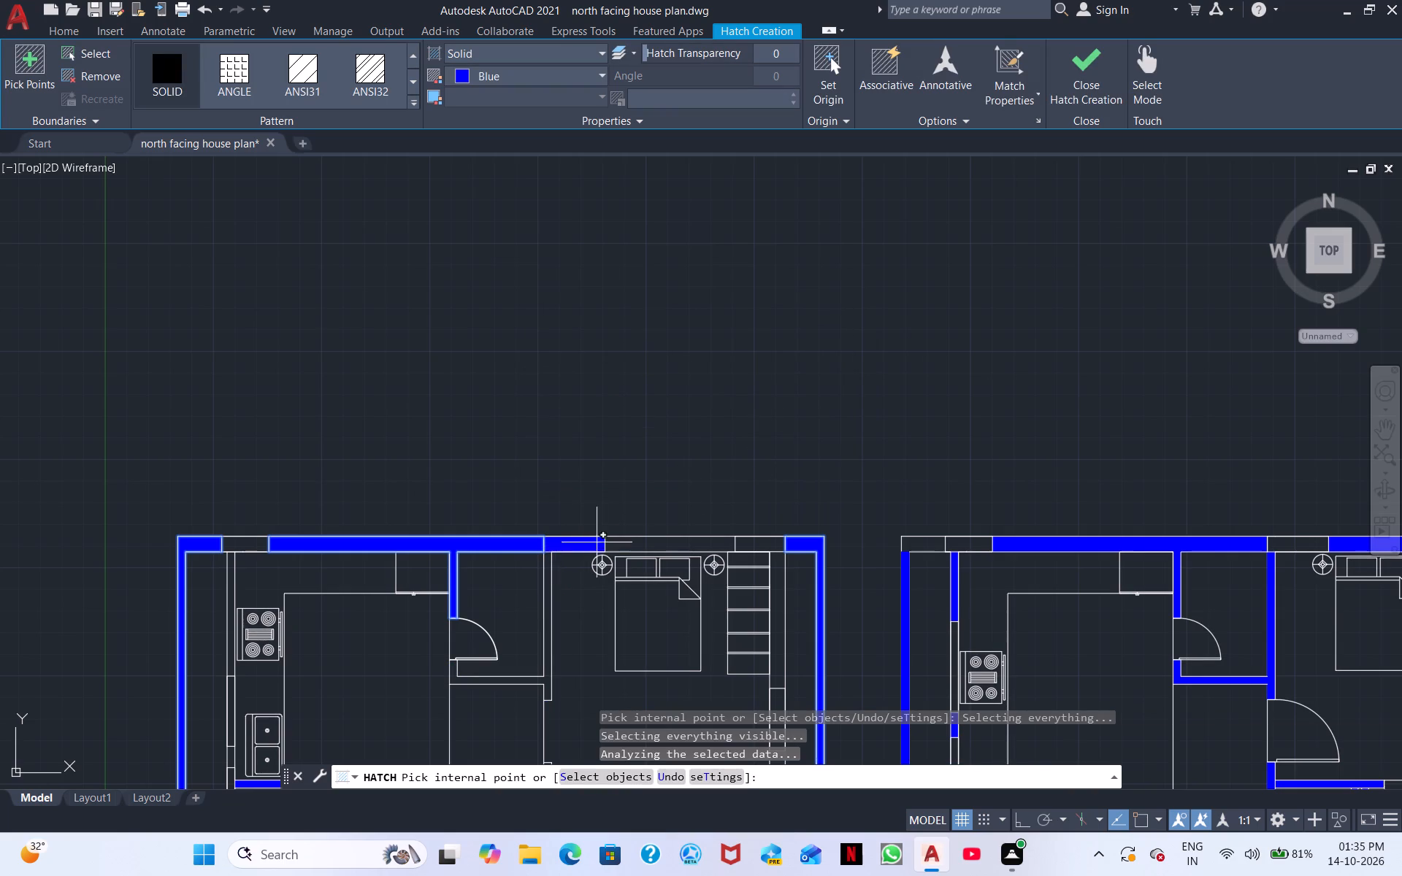
click(636, 538)
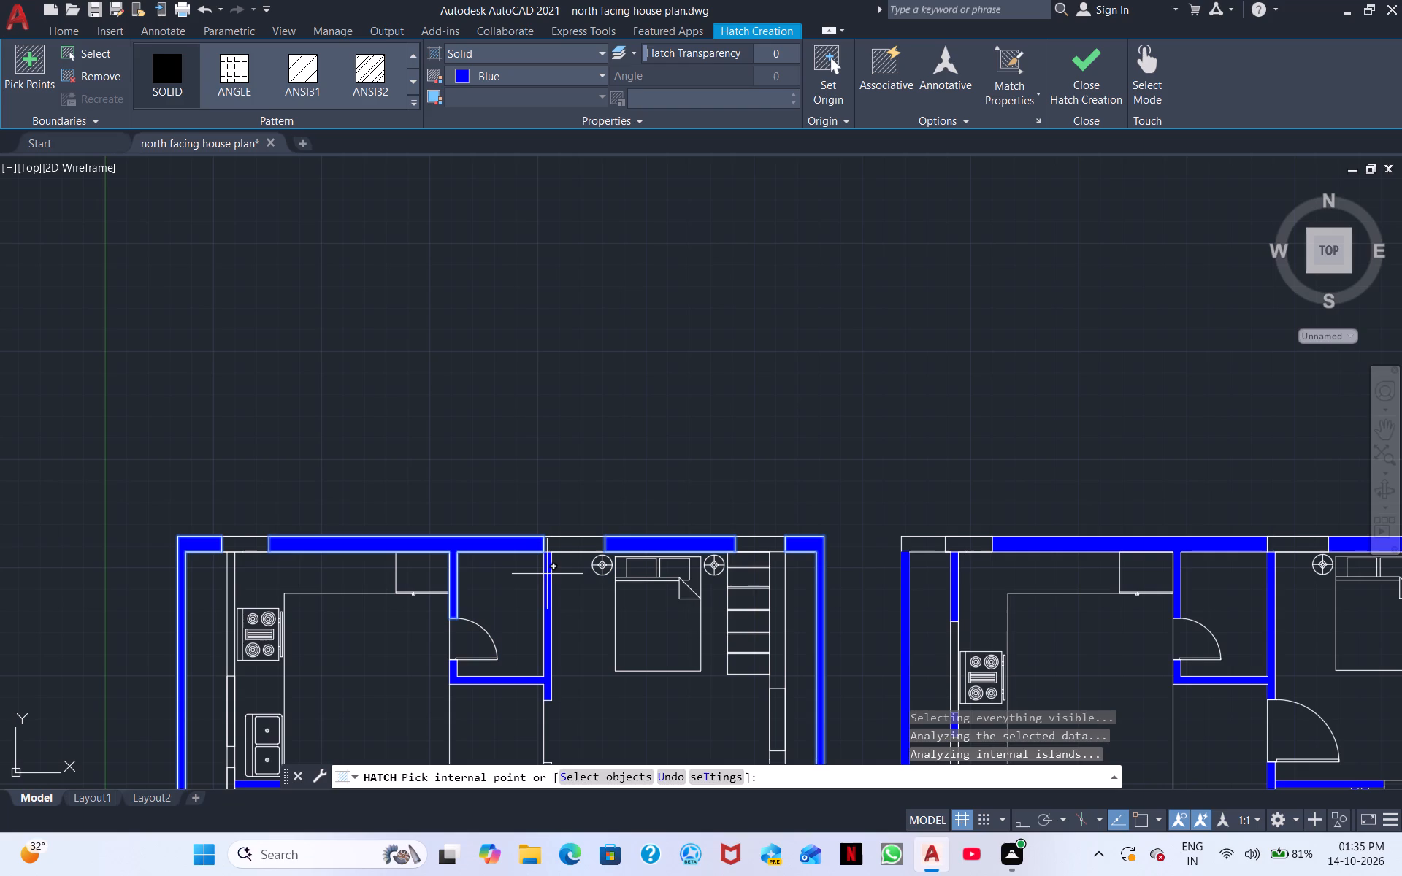
click(547, 574)
Hatch solid blue the left-hand plan's walls around the small room and toilets, including the partitions between them.
scroll(510, 585, down, 2)
middle_drag(609, 669, 582, 457)
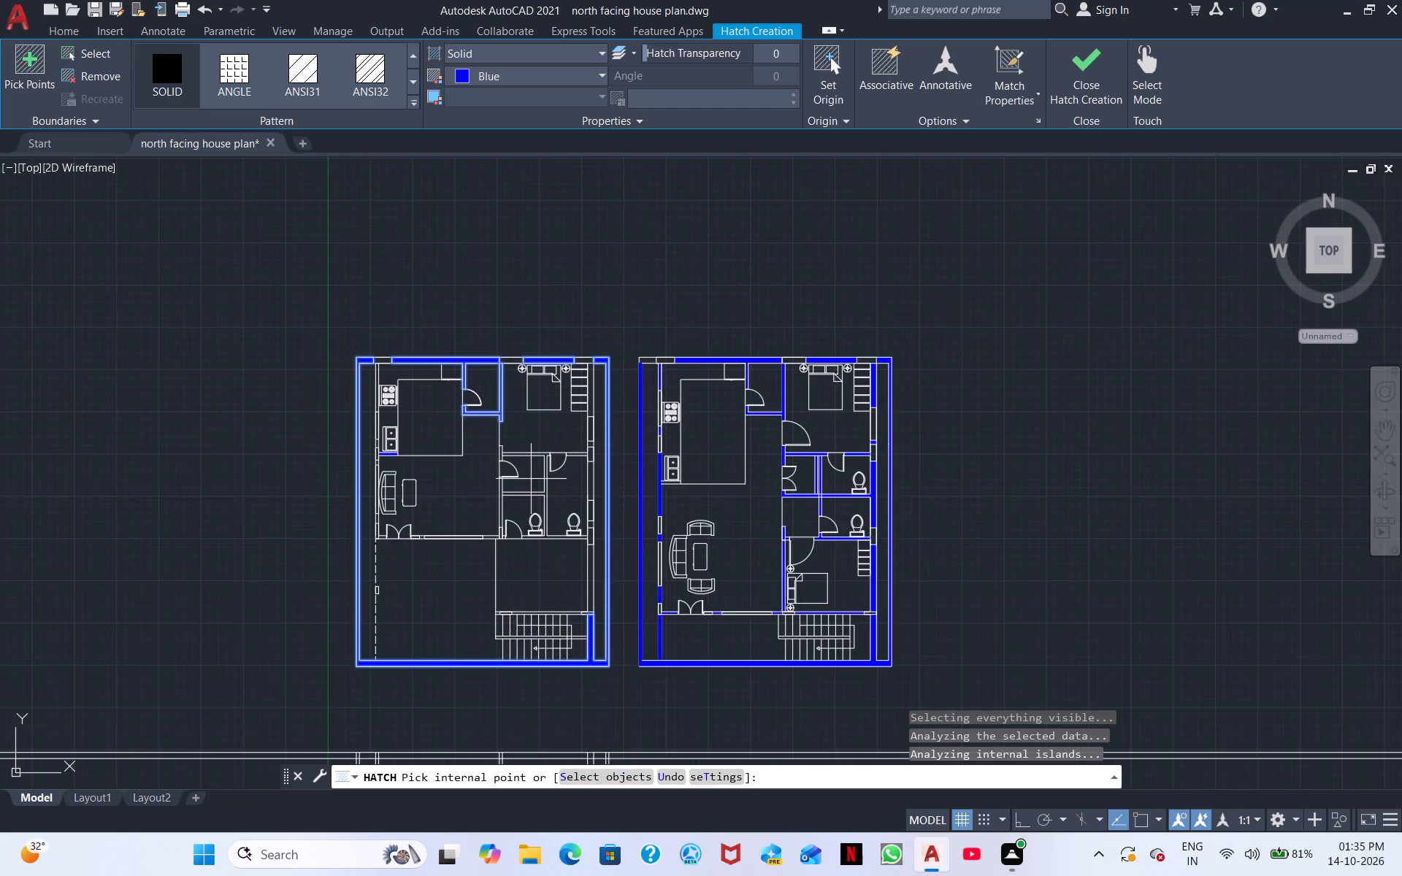
scroll(529, 481, up, 2)
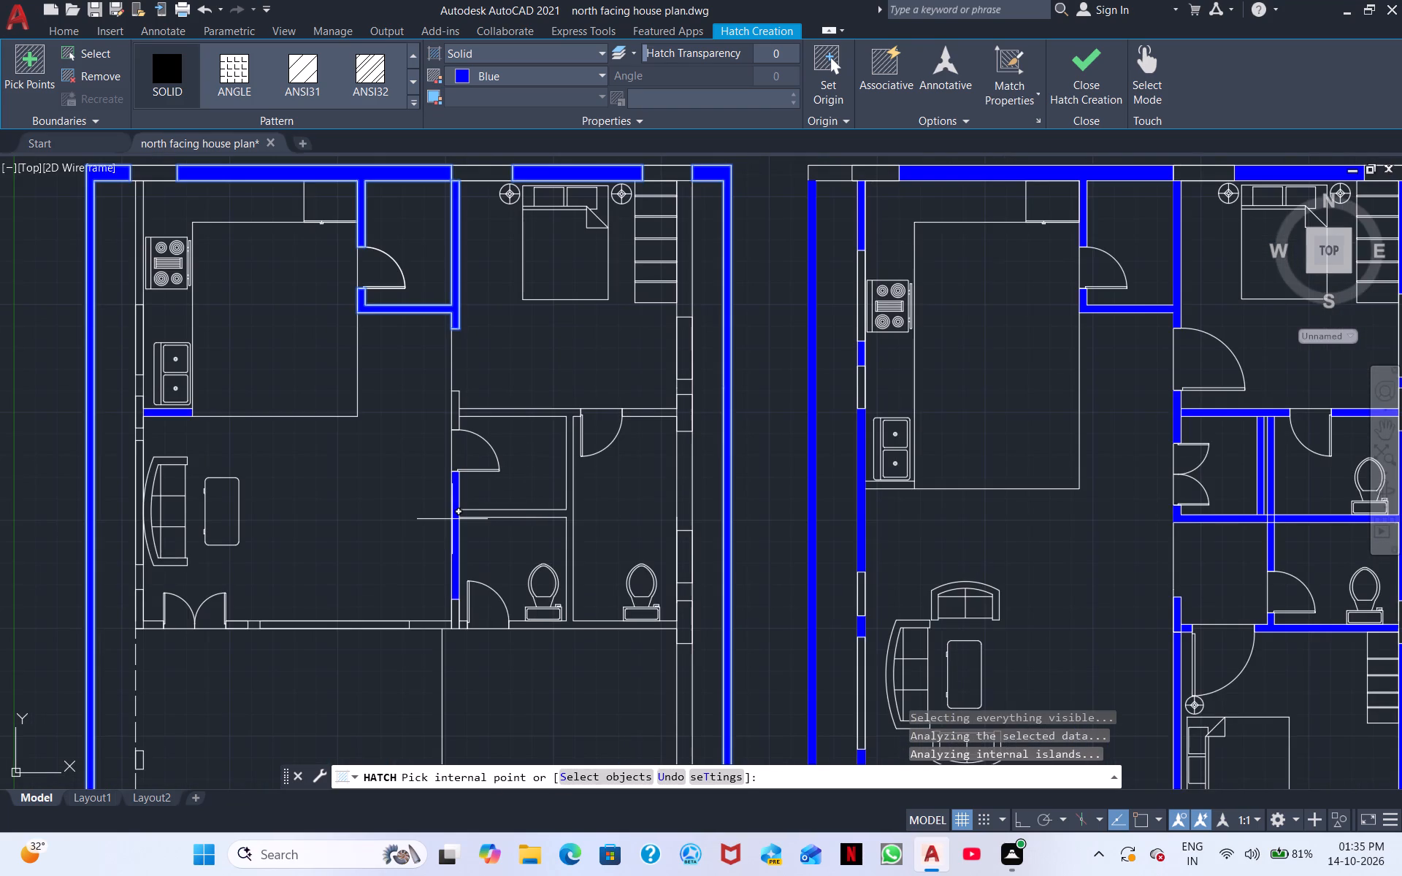
click(452, 519)
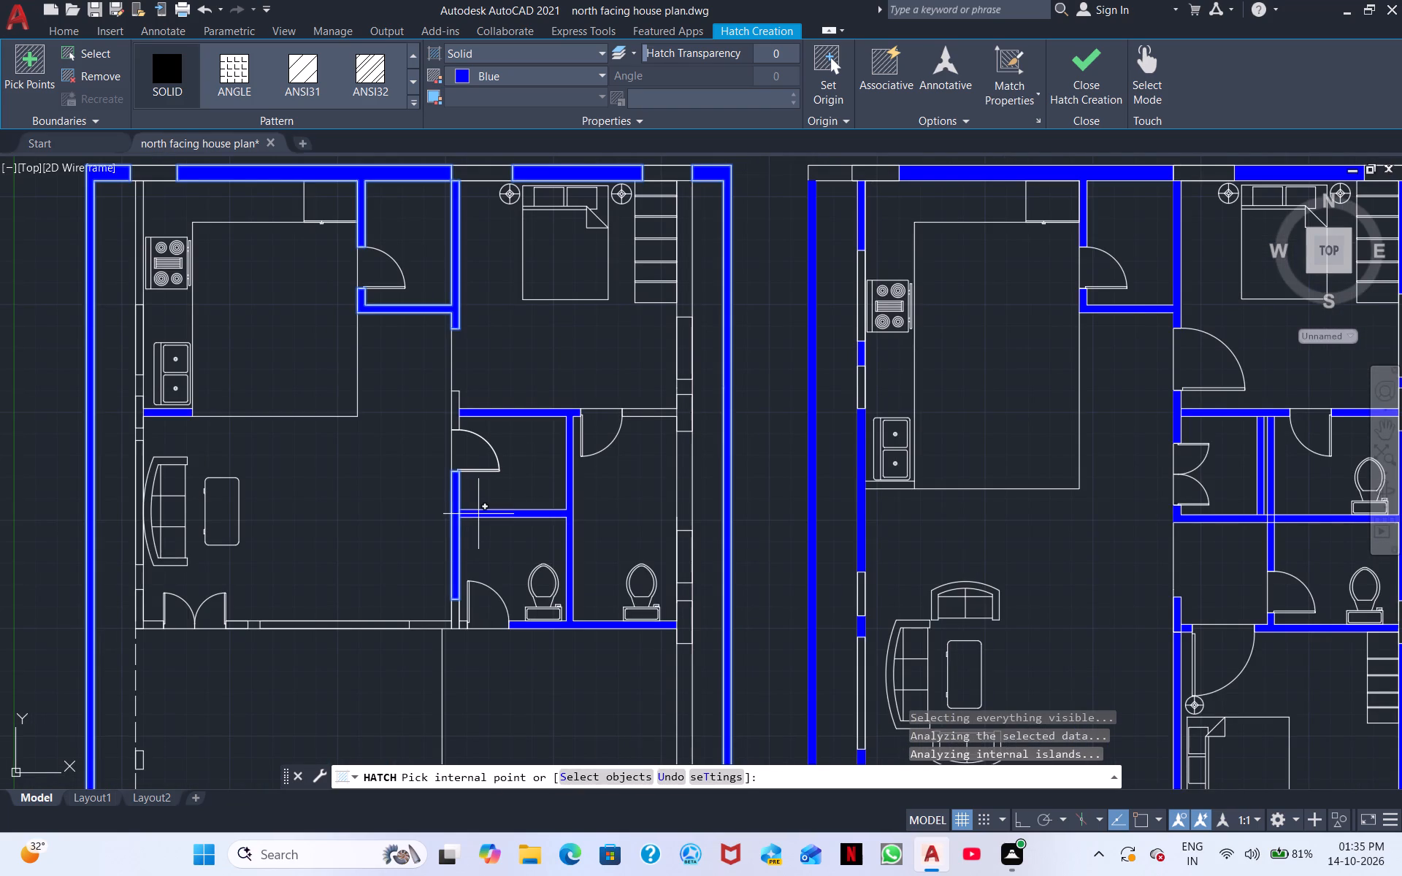
click(479, 514)
Hatch solid blue the left-hand plan's living room lower wall pieces on both sides of the window and the stub beside the toilet door.
scroll(500, 483, down, 1)
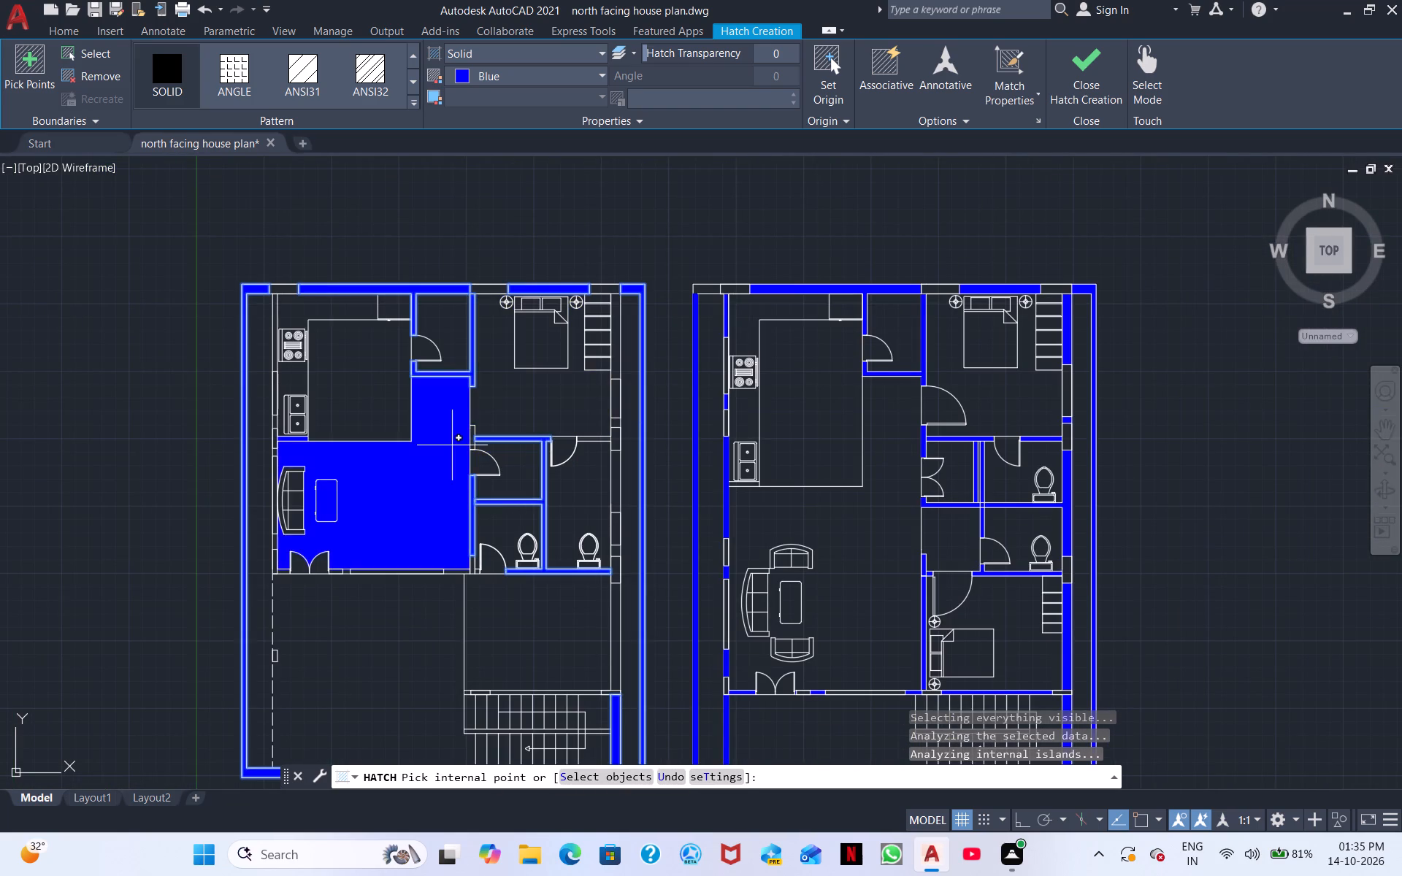
scroll(452, 445, up, 1)
scroll(442, 456, down, 2)
scroll(306, 602, up, 2)
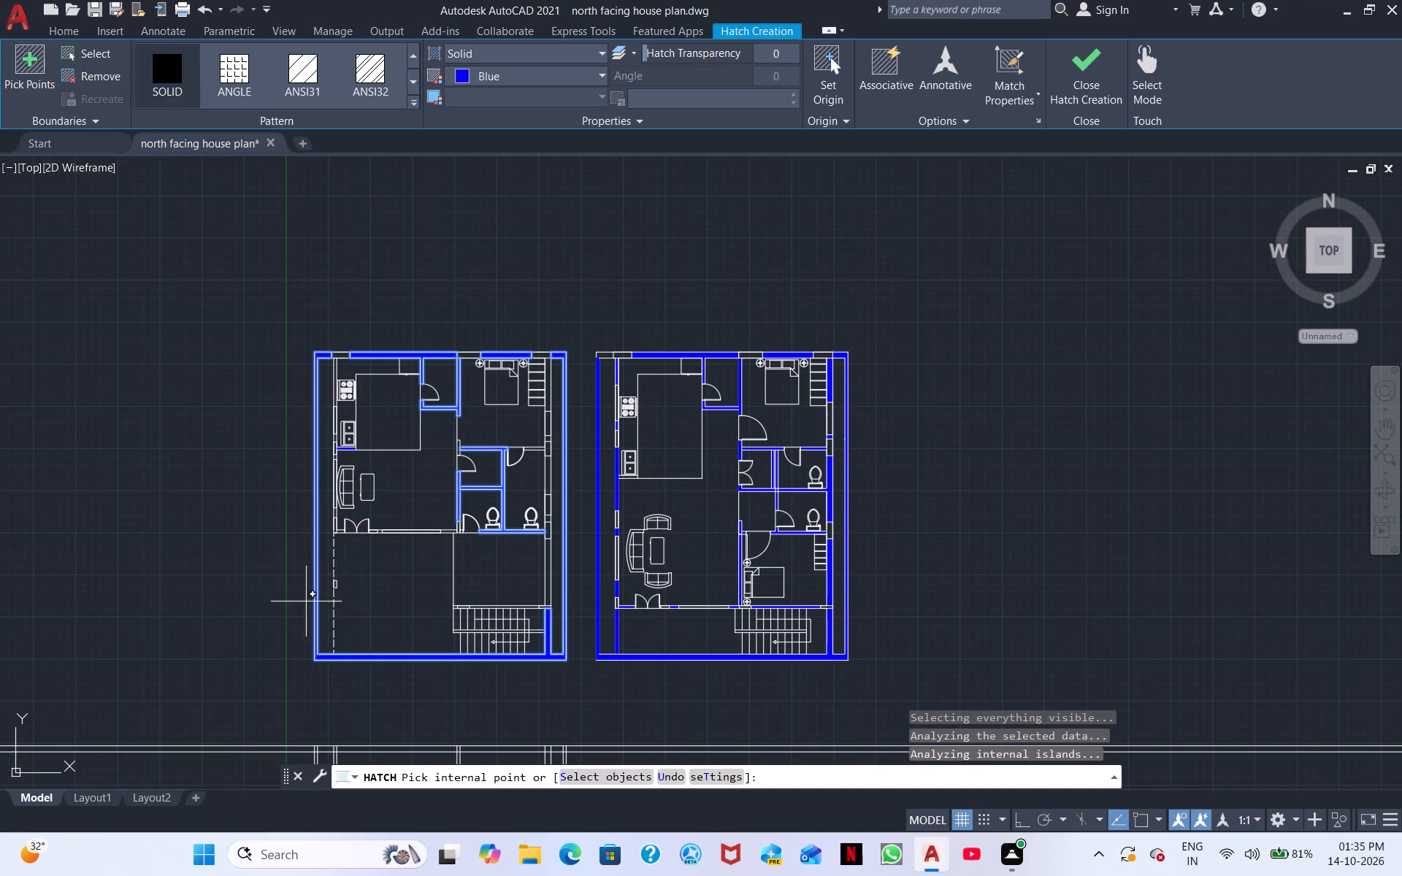
scroll(306, 602, up, 1)
scroll(475, 496, up, 4)
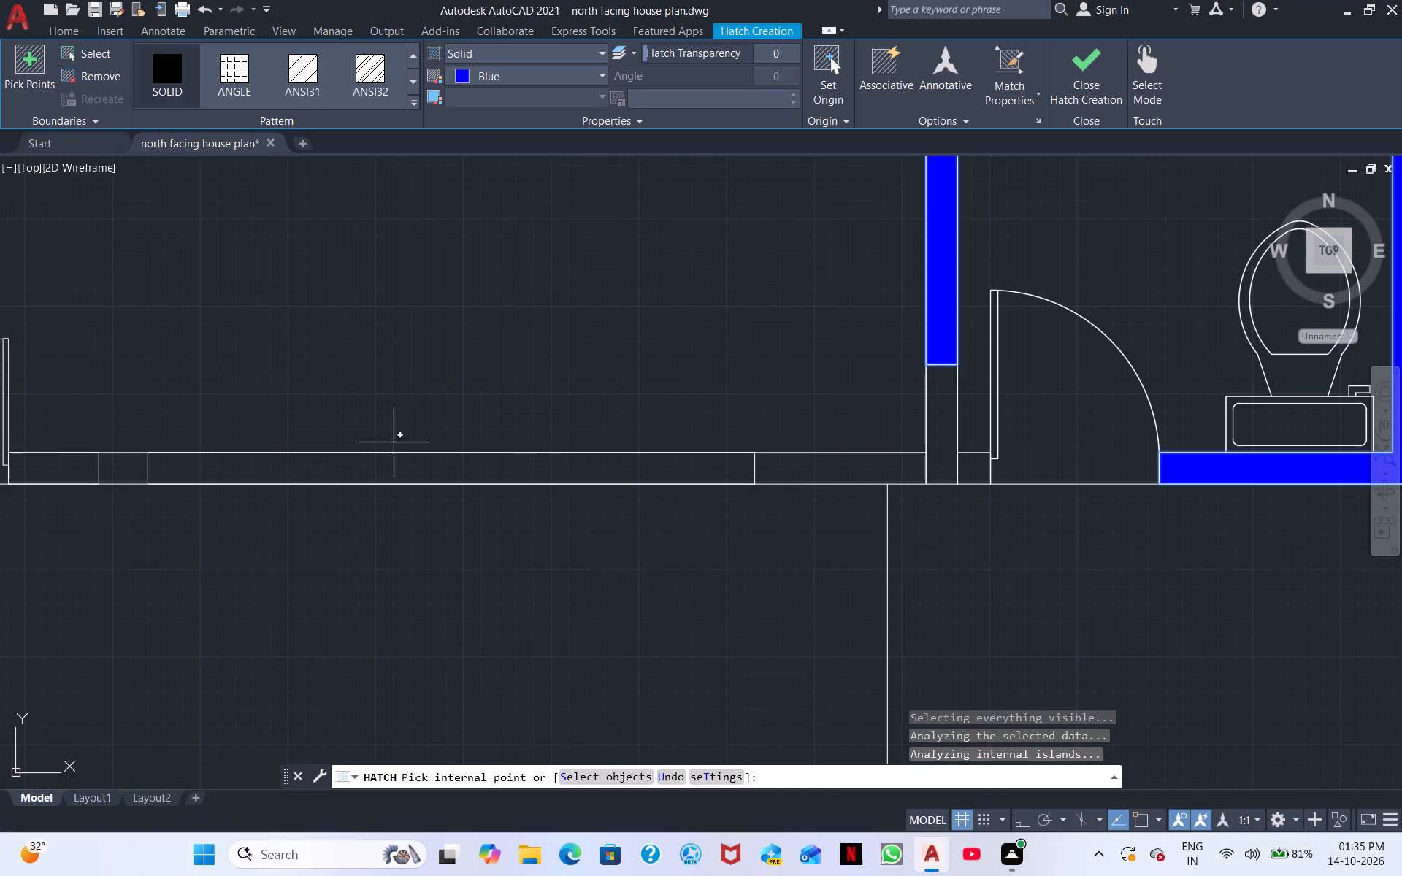
click(113, 474)
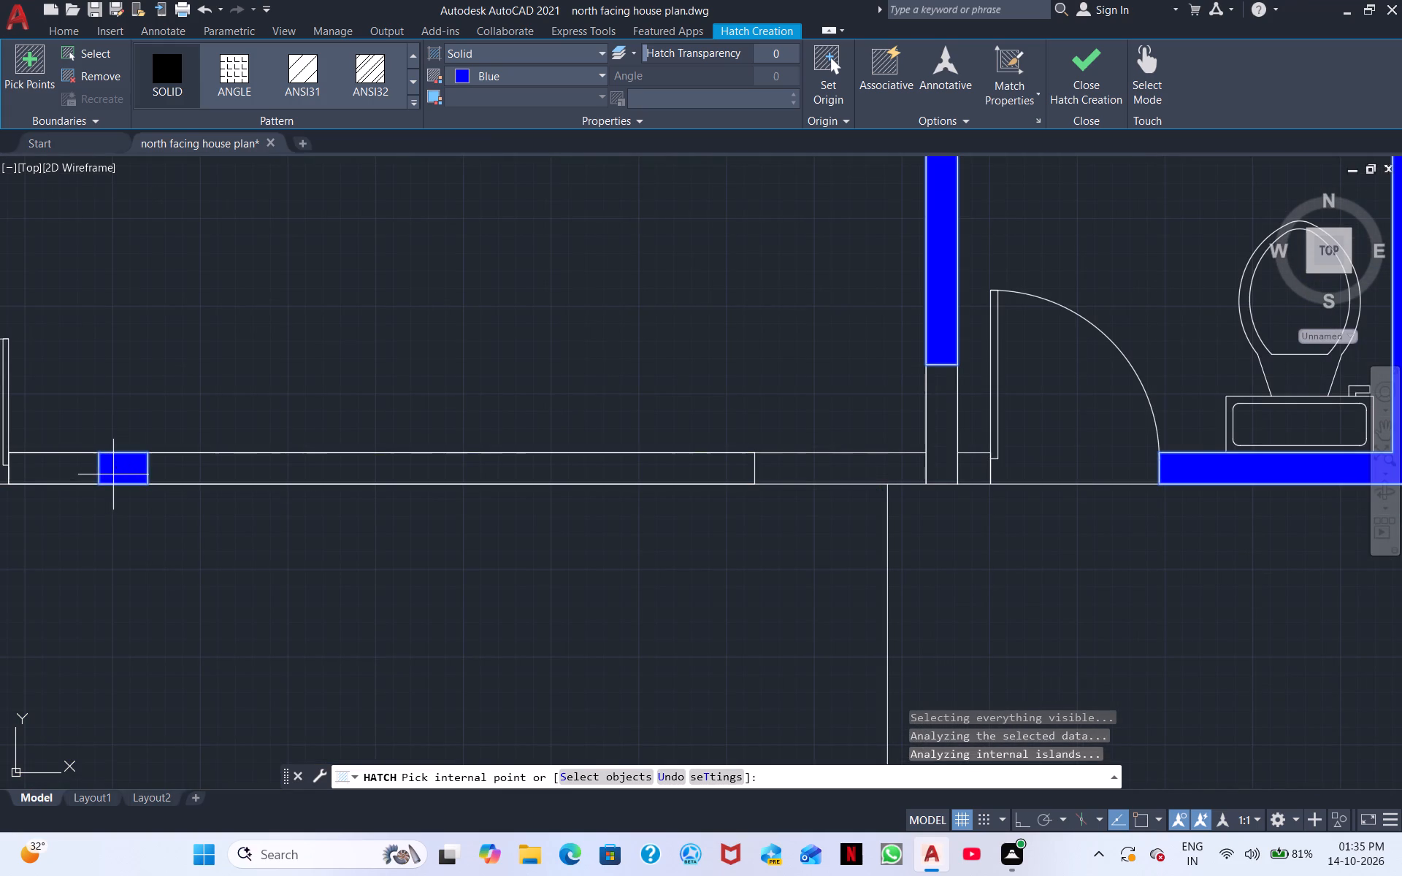
click(874, 478)
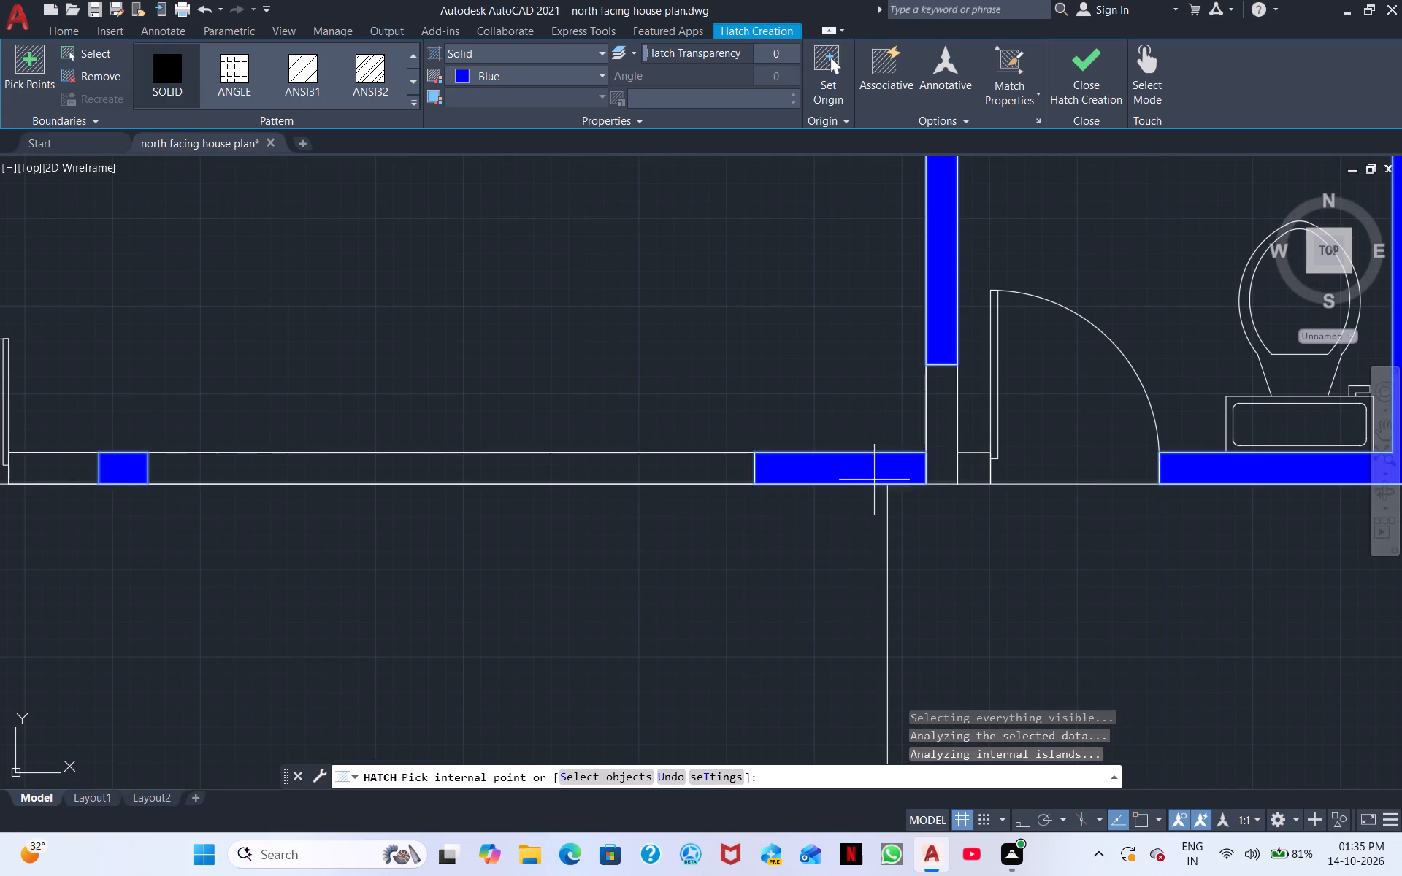
click(974, 466)
Hatch solid blue the left-hand plan's side wall above the staircase, the strip between stair flights, and the wall along the stair top, then end the hatch.
scroll(998, 471, down, 3)
middle_drag(929, 469, 465, 447)
scroll(644, 499, down, 1)
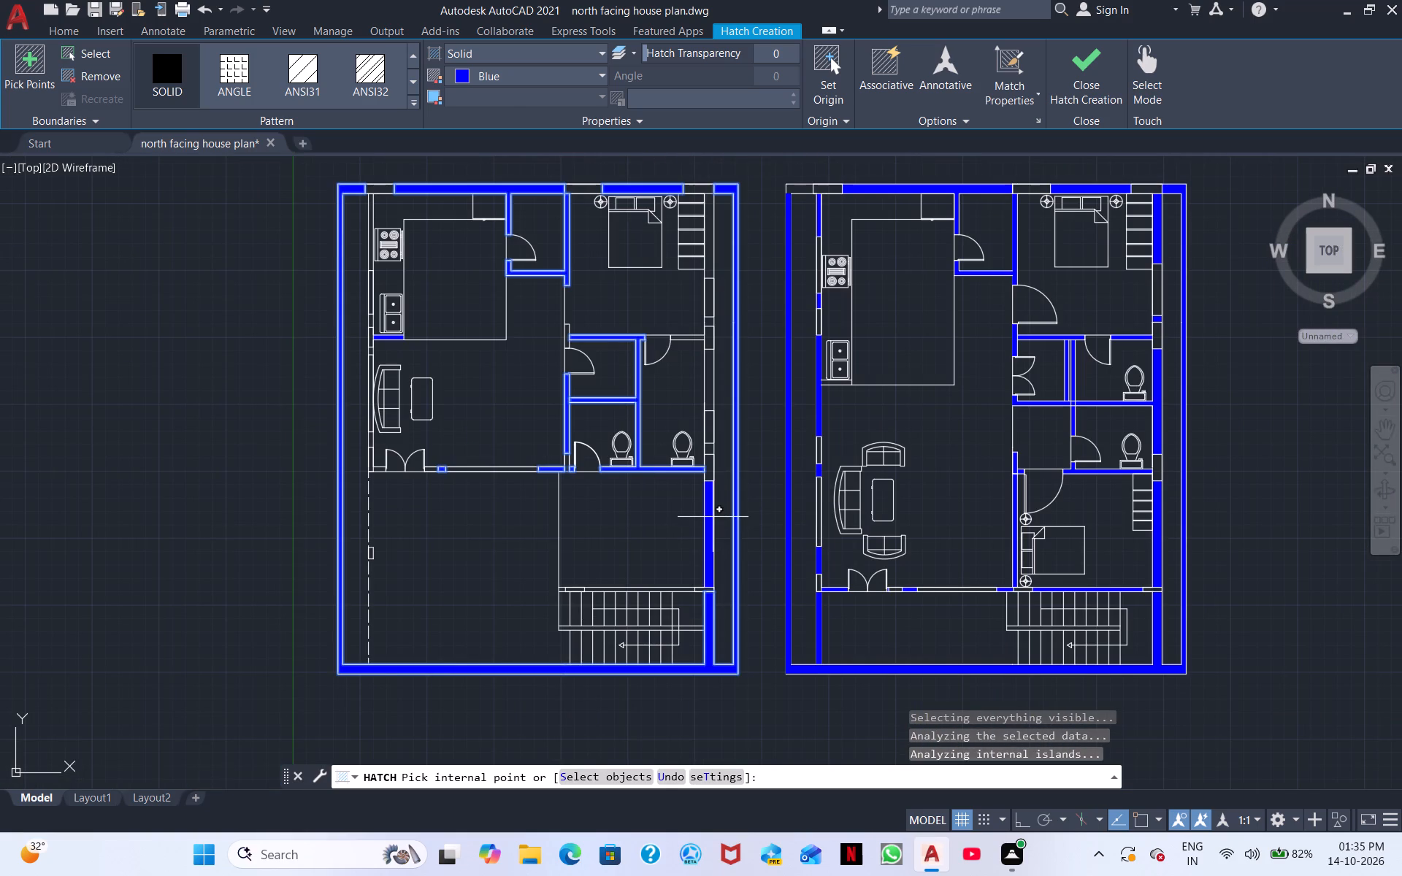
click(709, 514)
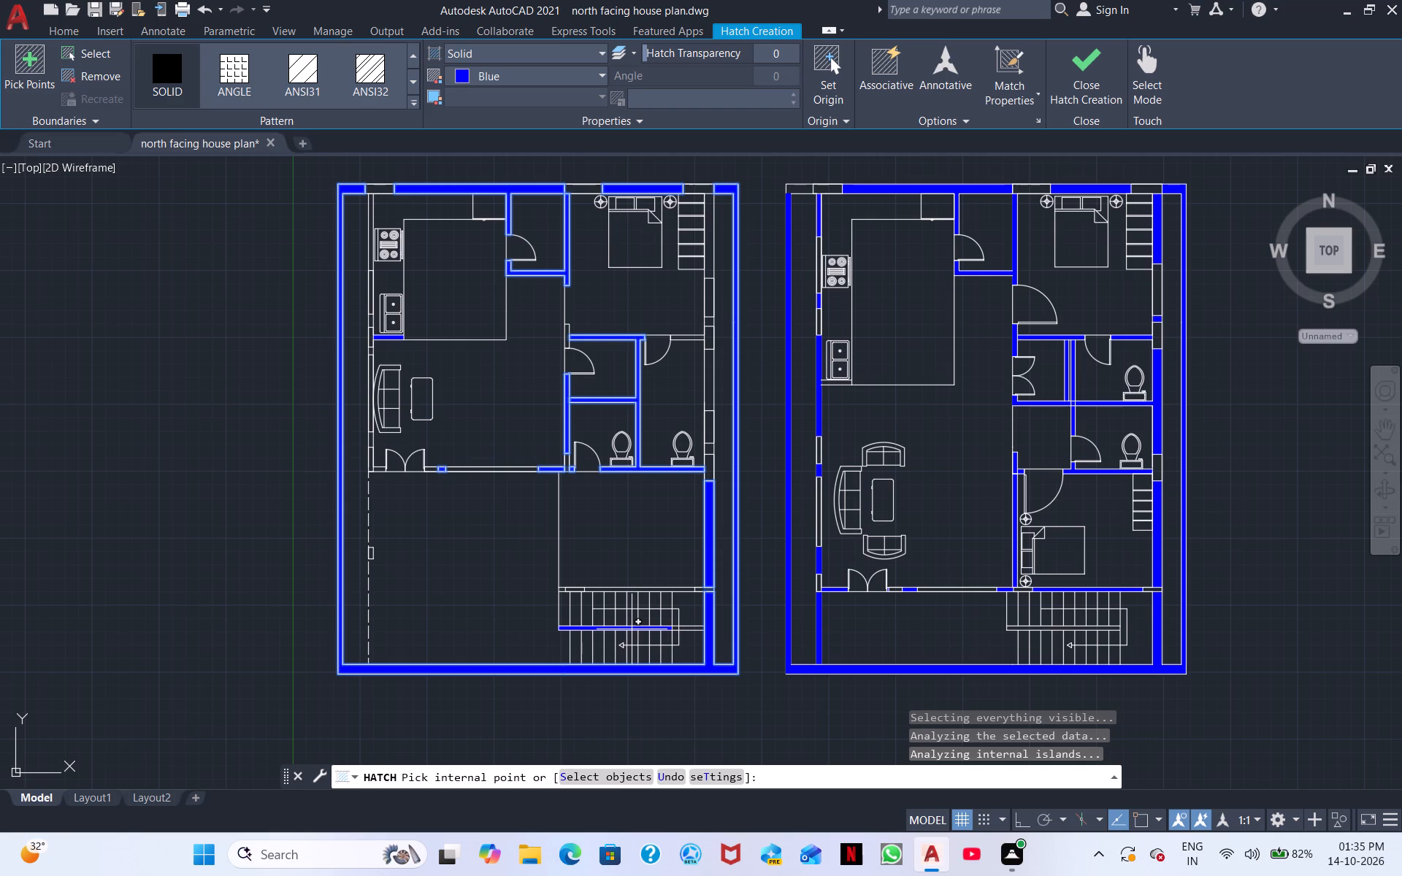
click(632, 629)
scroll(654, 559, down, 2)
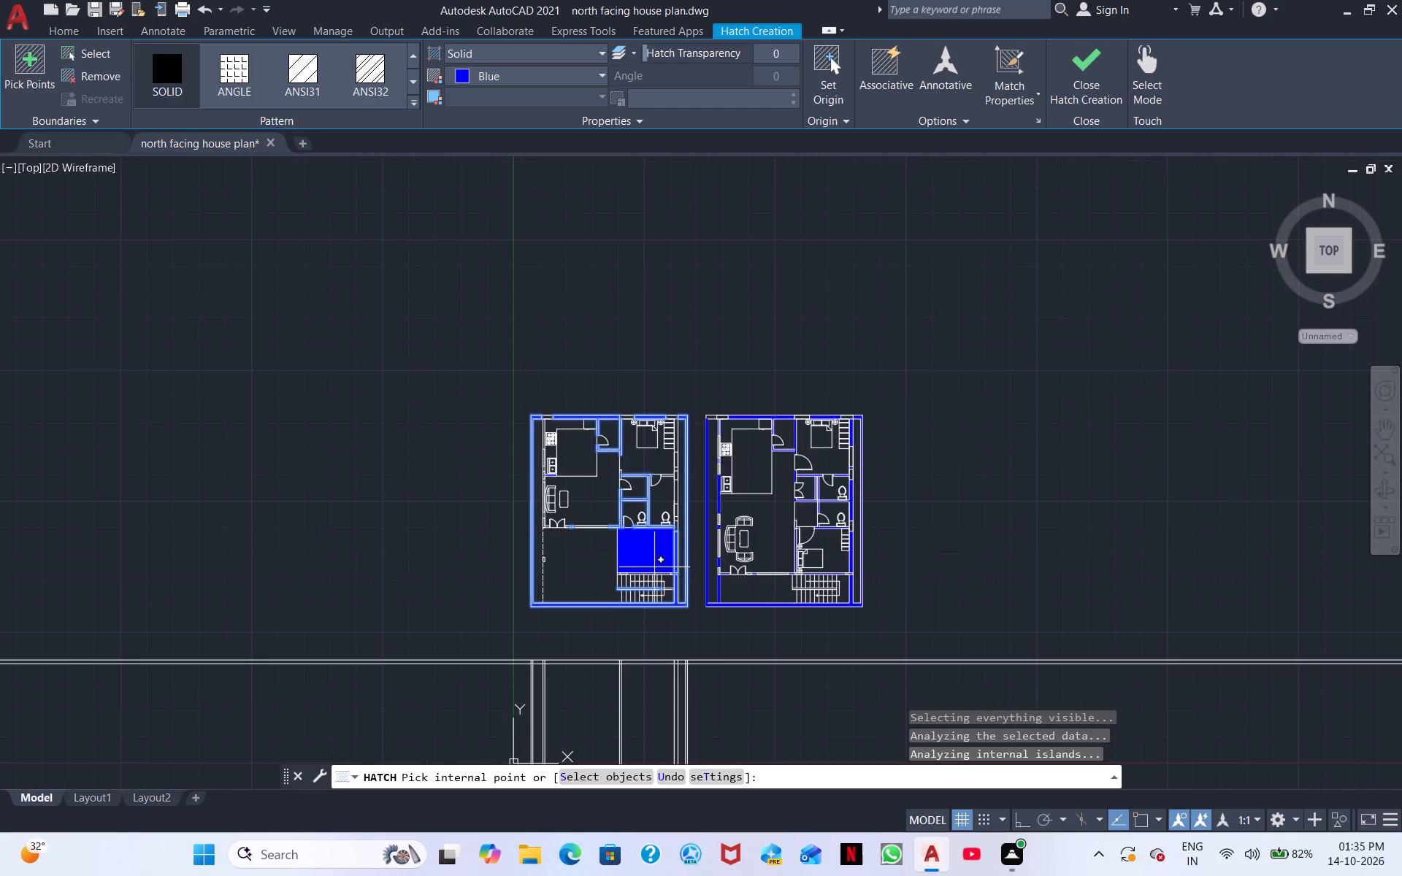
scroll(654, 567, up, 4)
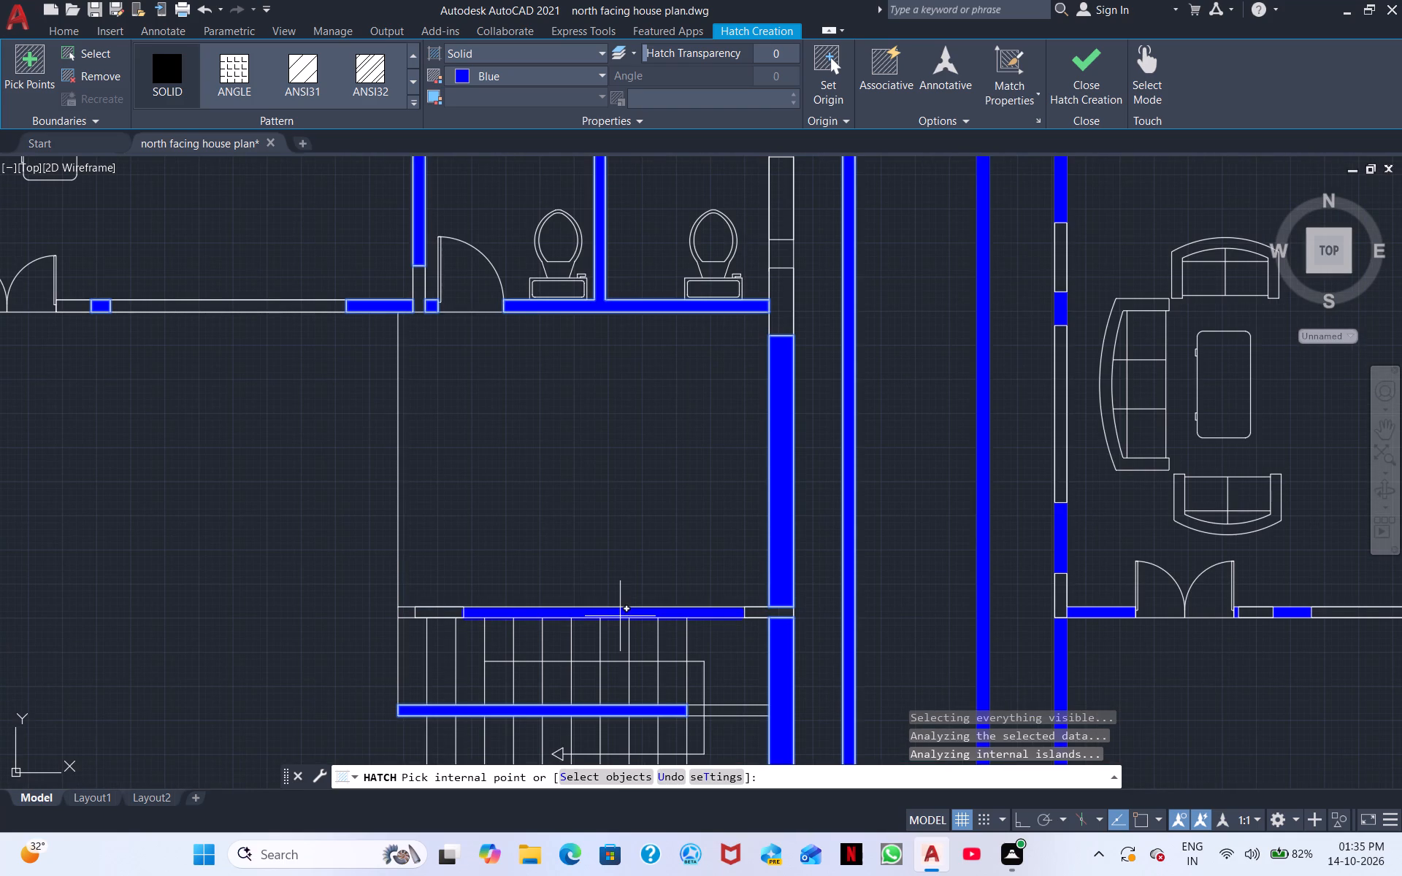
click(620, 615)
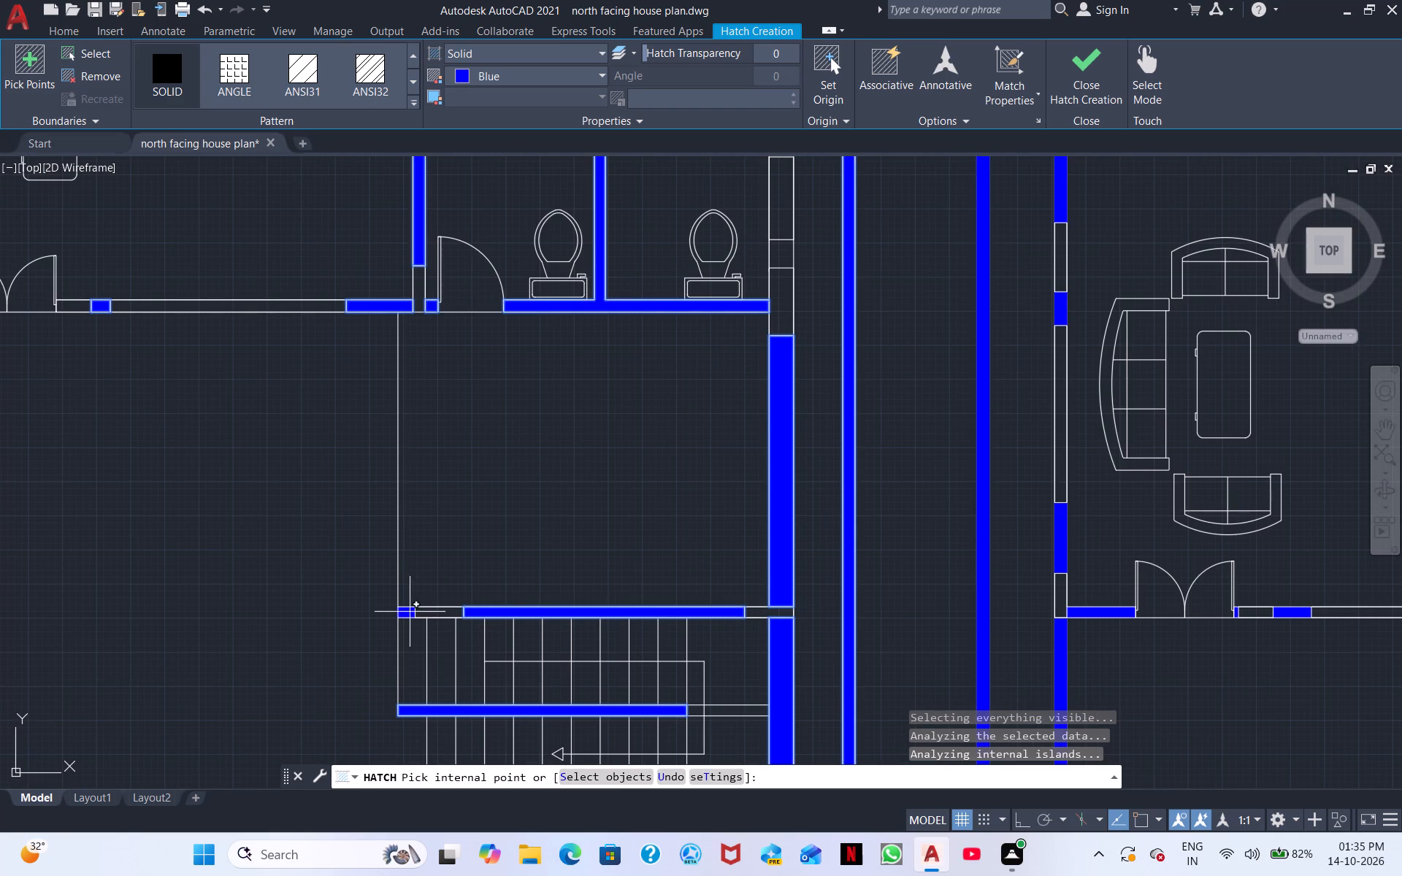
click(402, 615)
key(Escape)
Start a new solid blue hatch and fill the left-hand plan's wall pieces beside the double door and between door corner and sofa.
scroll(669, 637, down, 3)
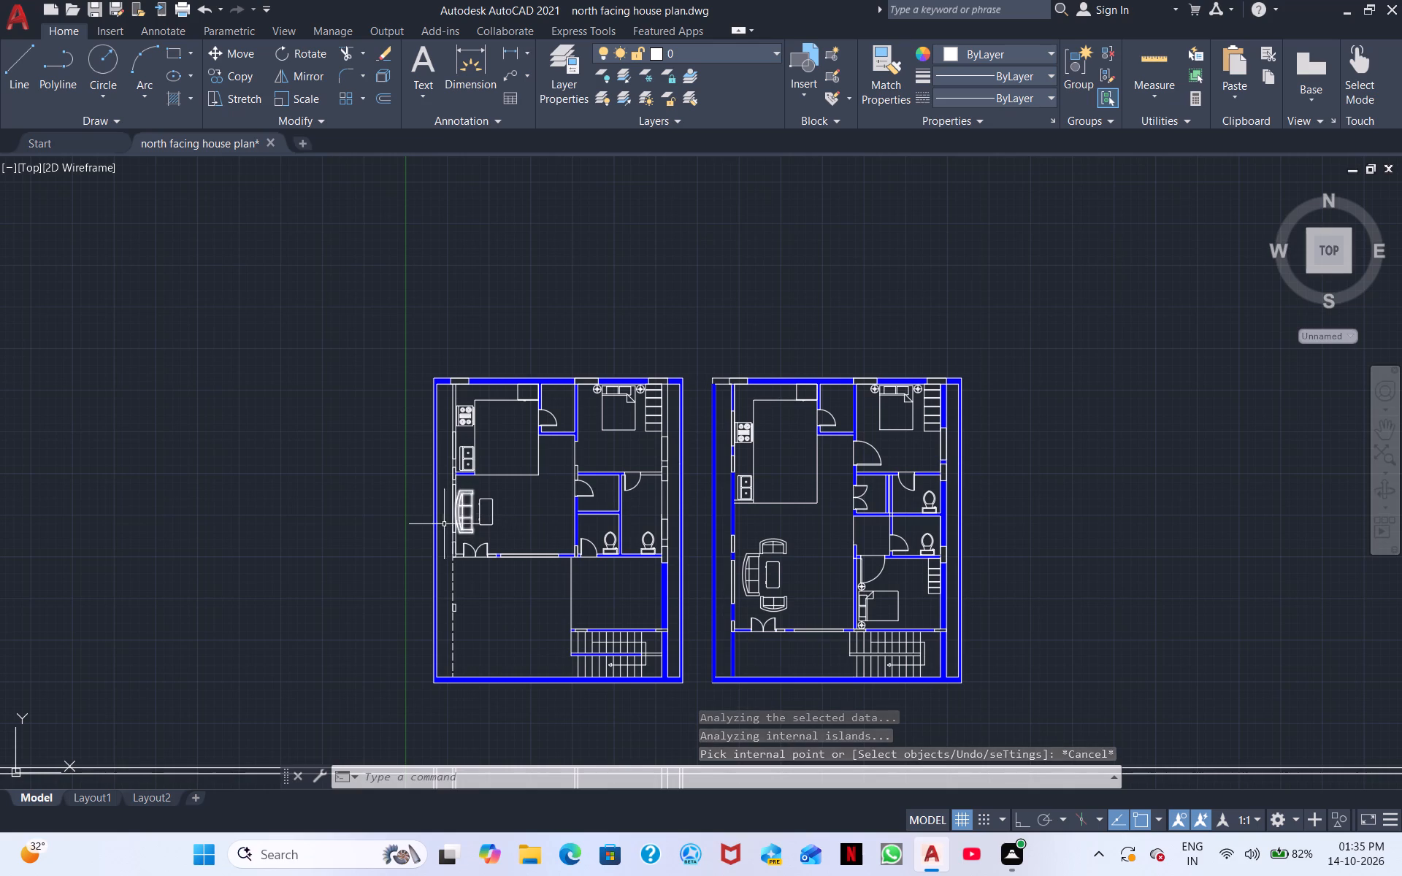
scroll(501, 591, up, 3)
middle_drag(270, 567, 321, 602)
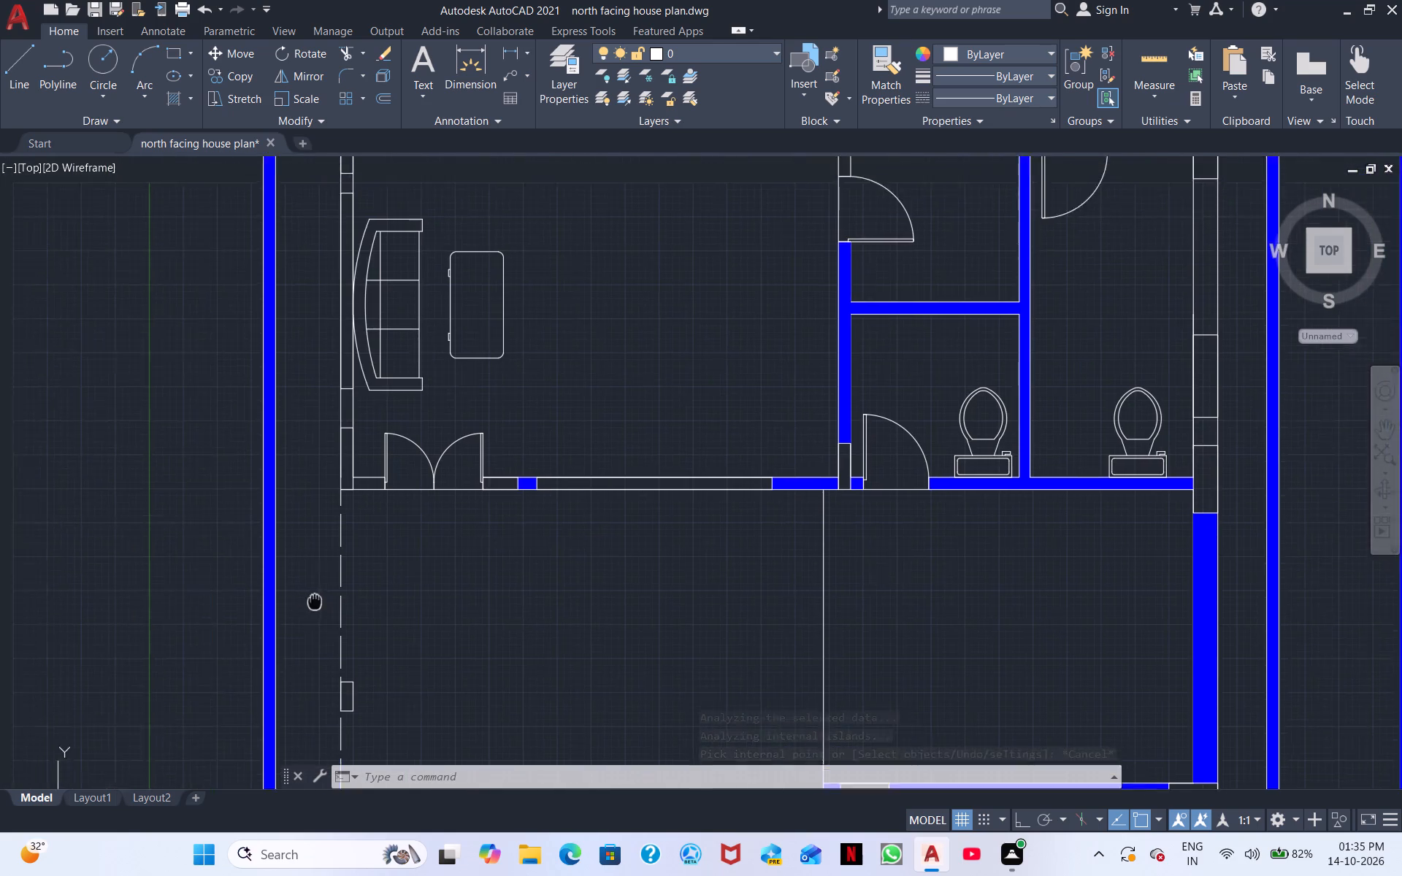
middle_drag(321, 602, 536, 533)
scroll(551, 534, down, 1)
middle_drag(601, 537, 600, 526)
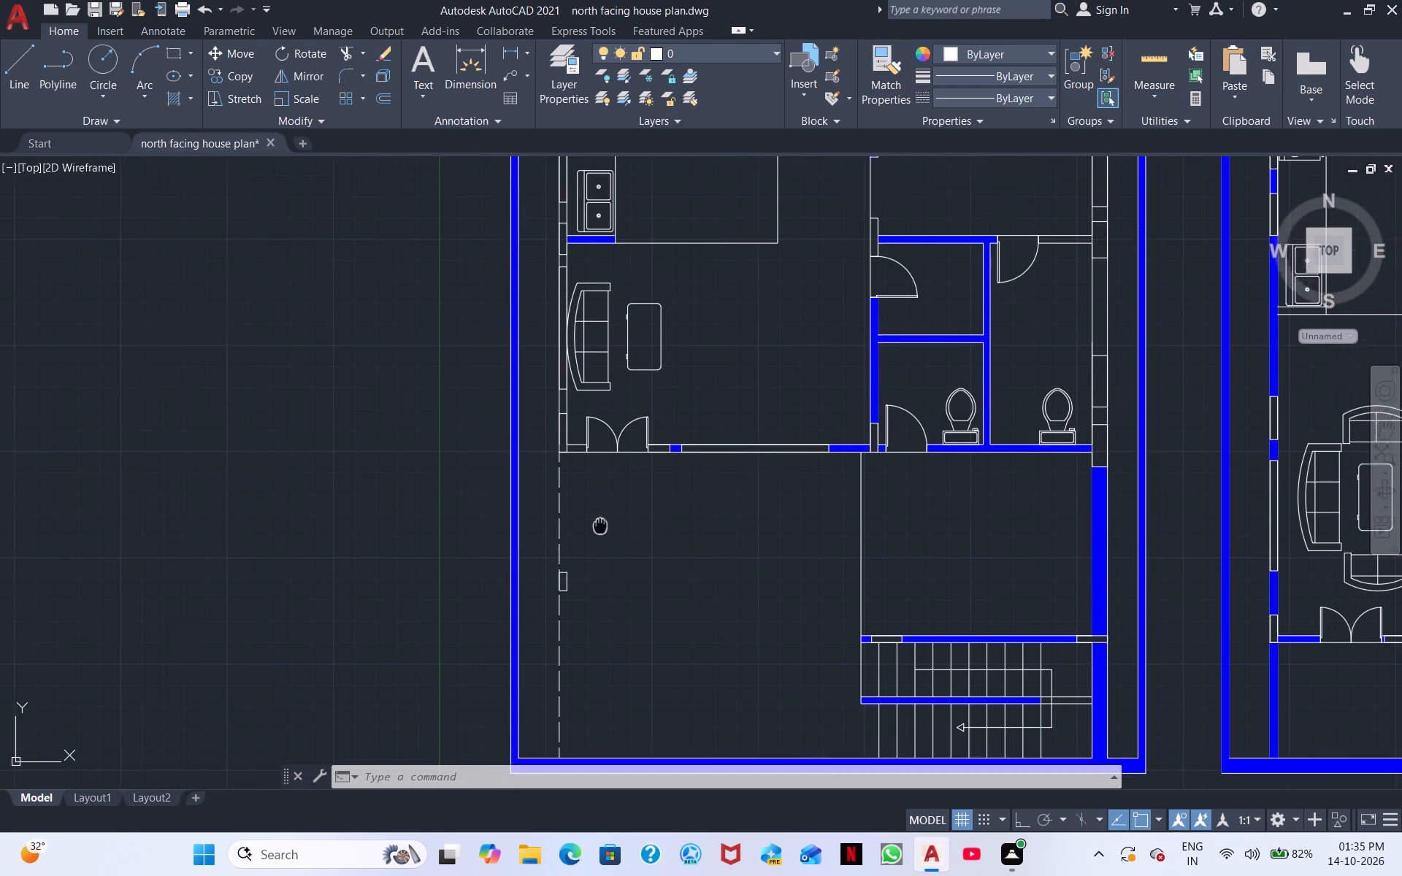
middle_drag(600, 526, 527, 513)
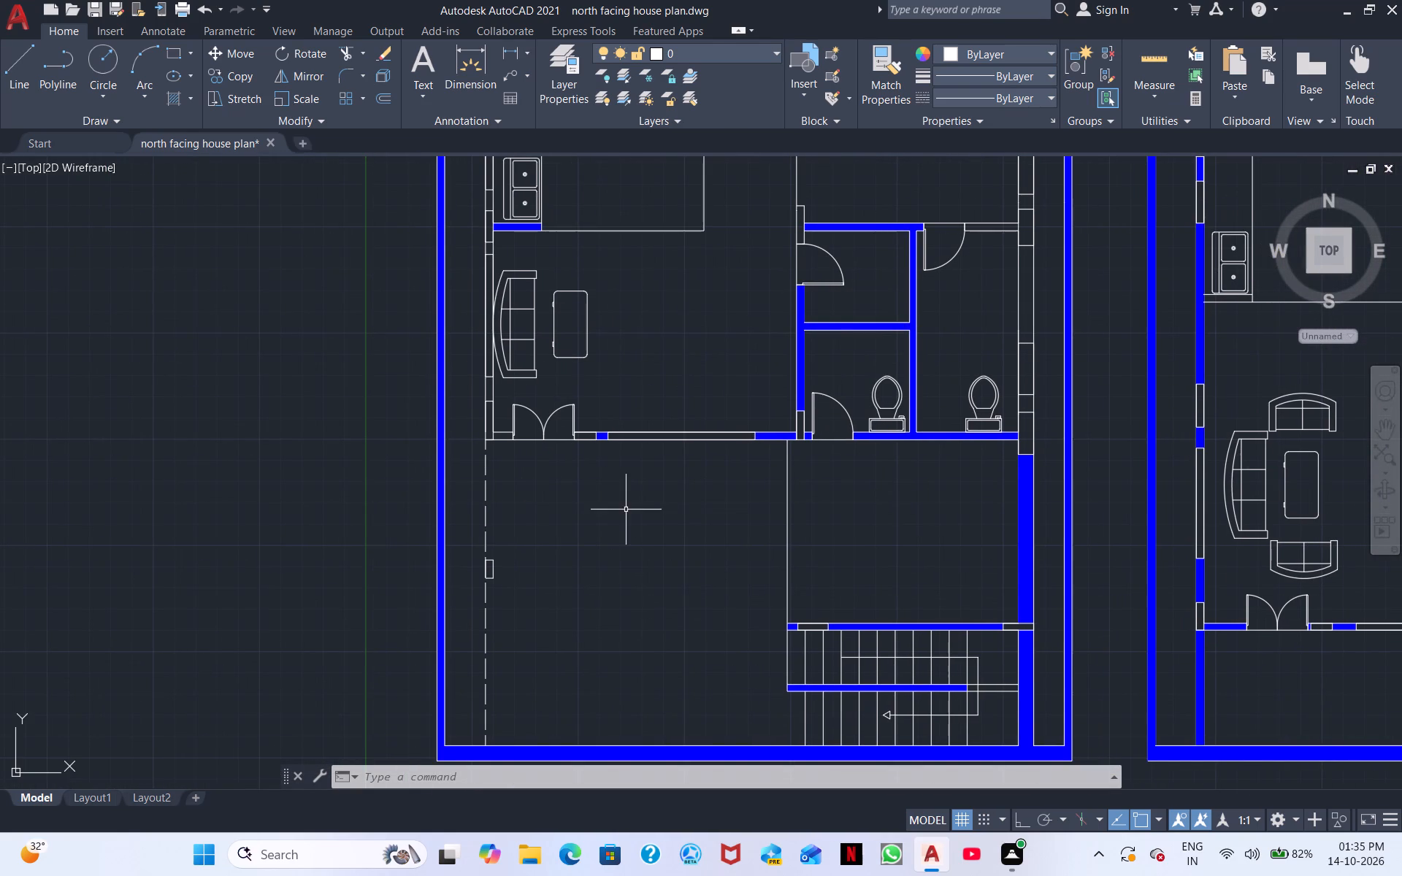
scroll(626, 510, up, 2)
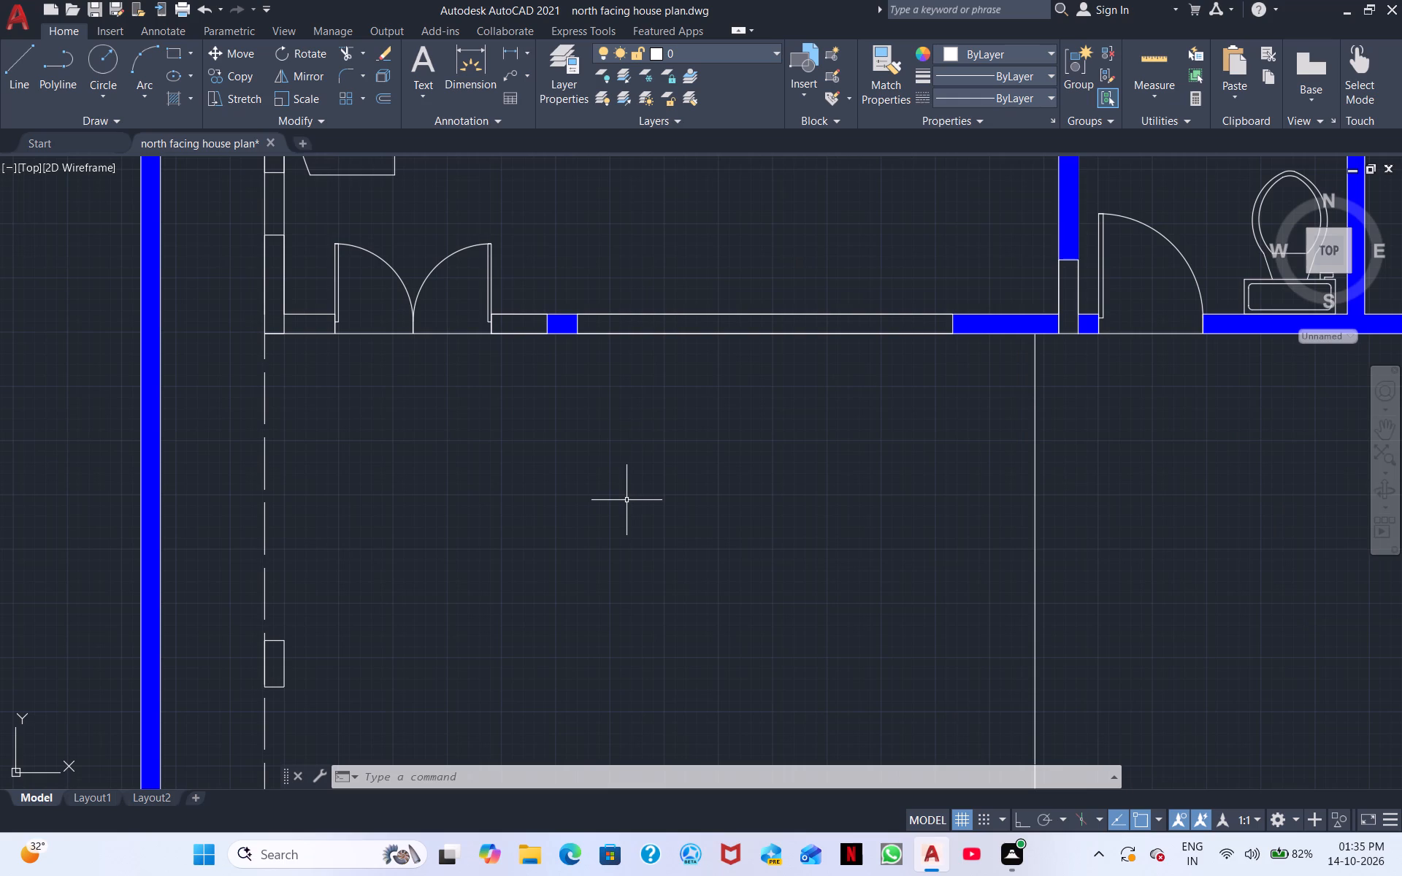
click(180, 104)
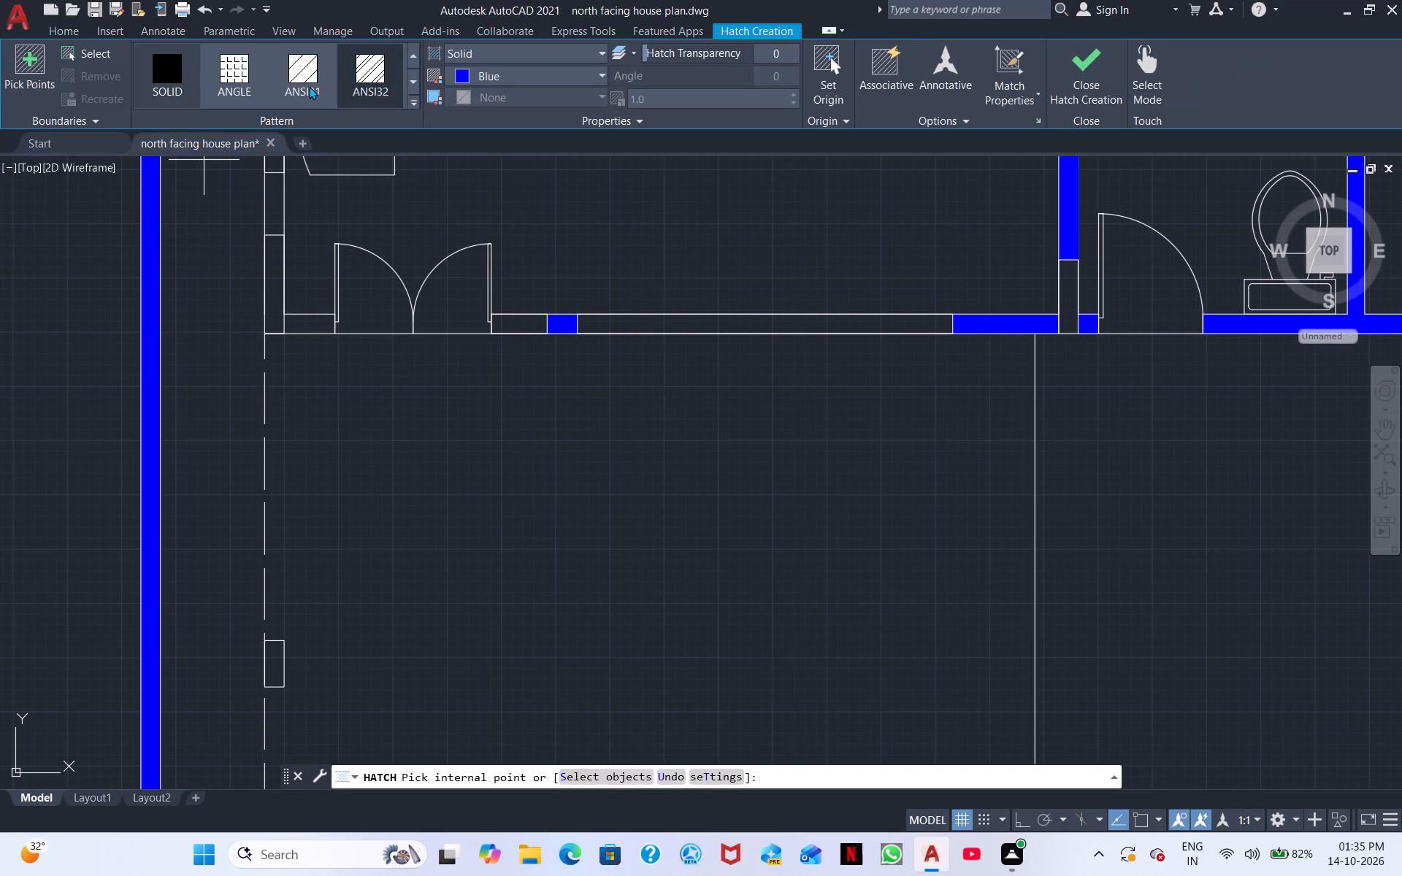
click(161, 99)
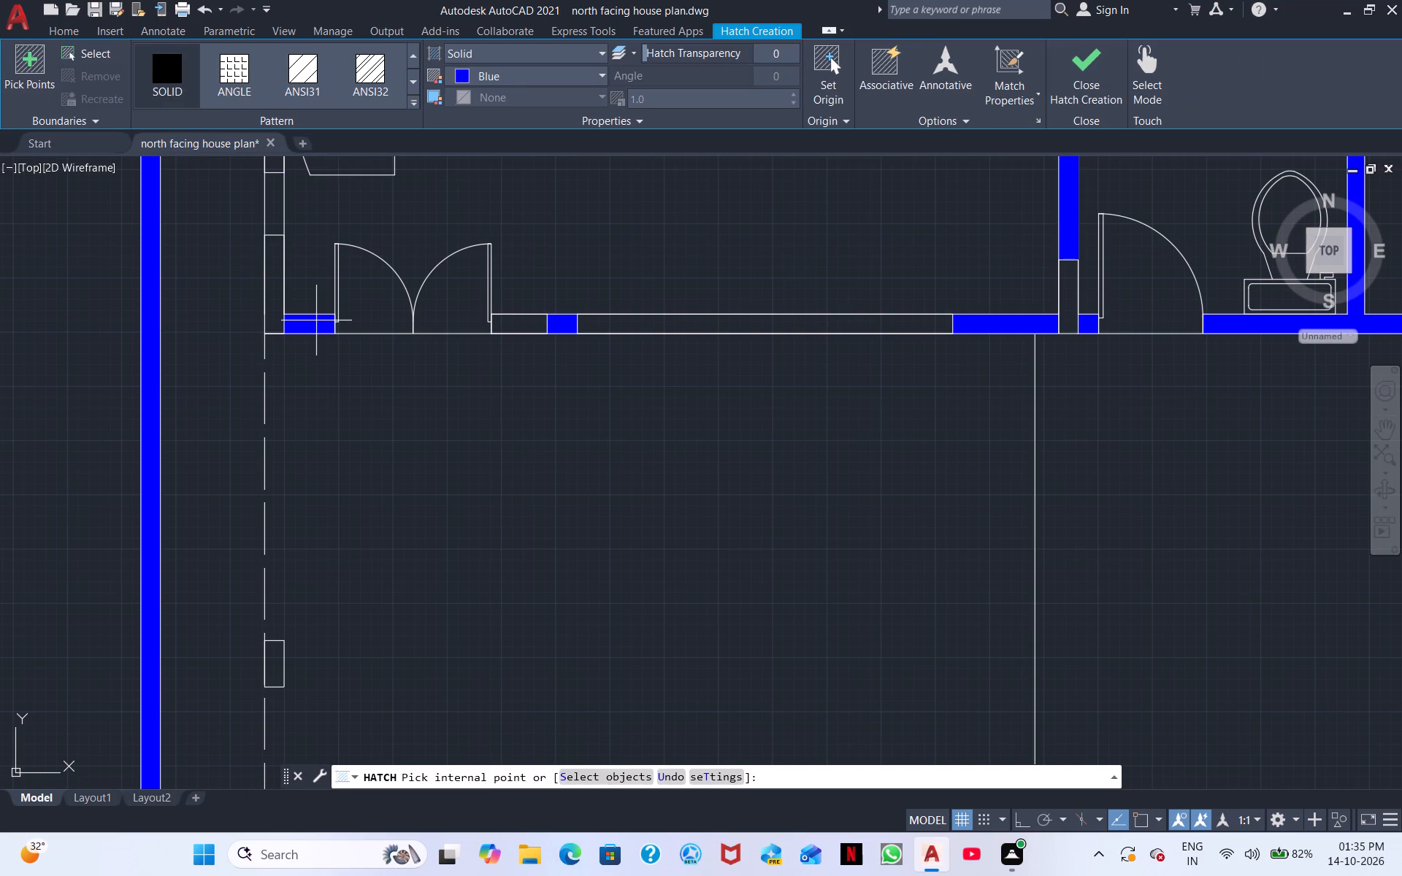
click(316, 320)
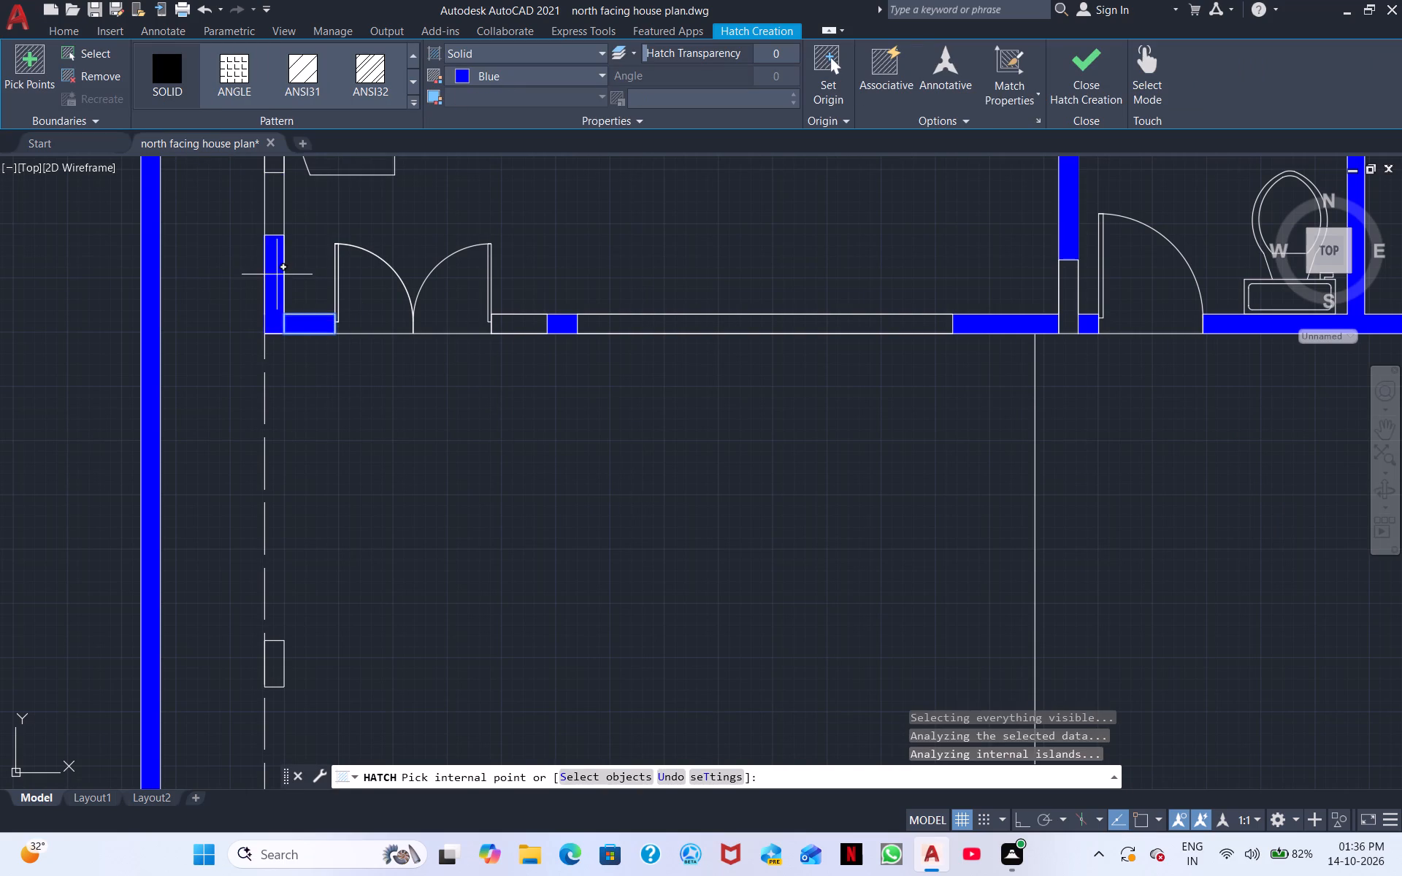
click(280, 207)
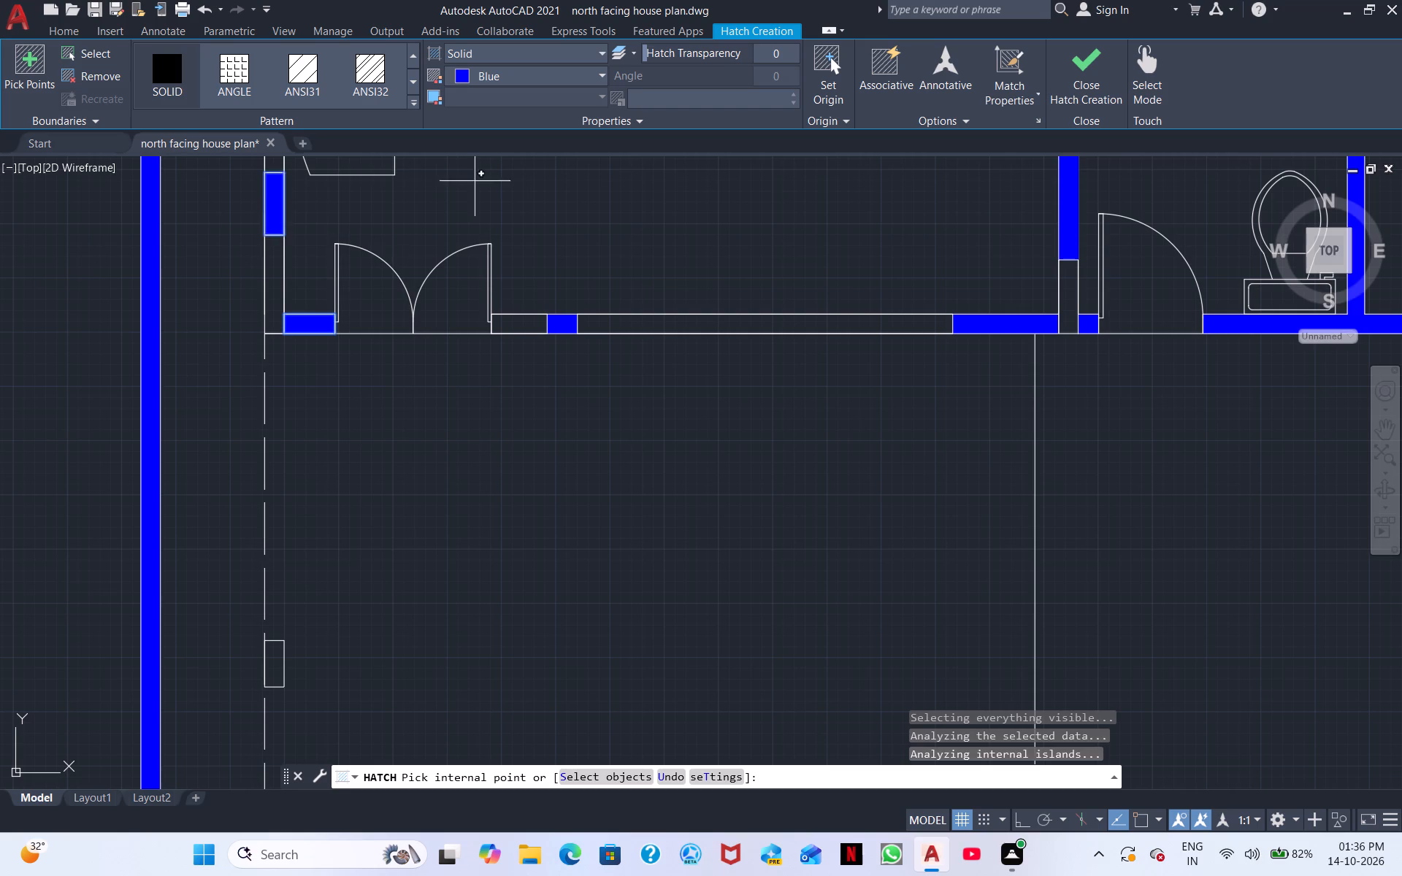
Hatch solid blue the left-hand plan's side wall pieces above the sofa, beside the kitchen sink and behind the stove.
middle_drag(505, 255, 594, 553)
scroll(397, 412, down, 1)
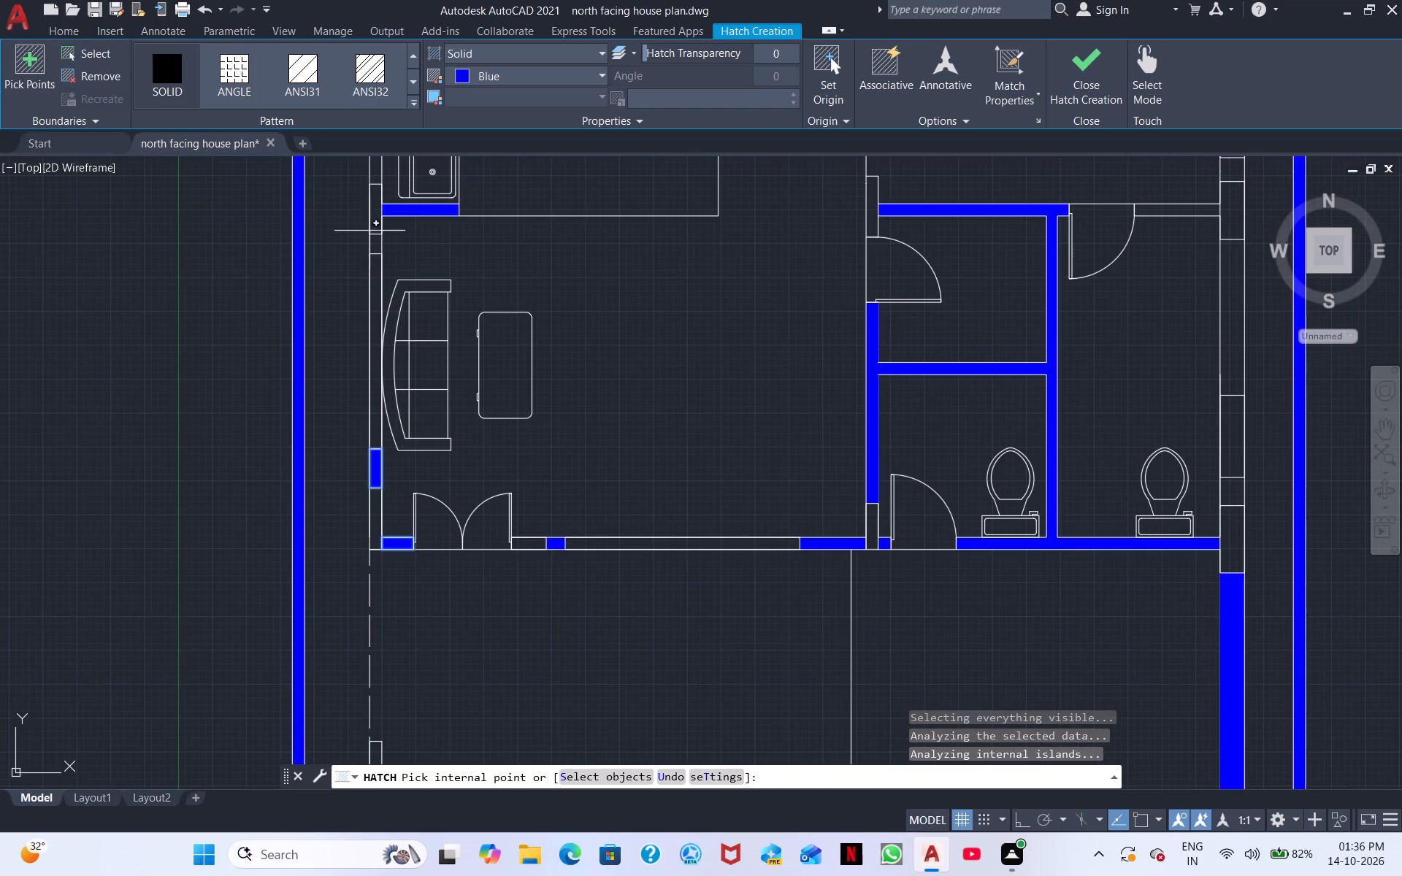
click(378, 244)
middle_drag(465, 385, 535, 803)
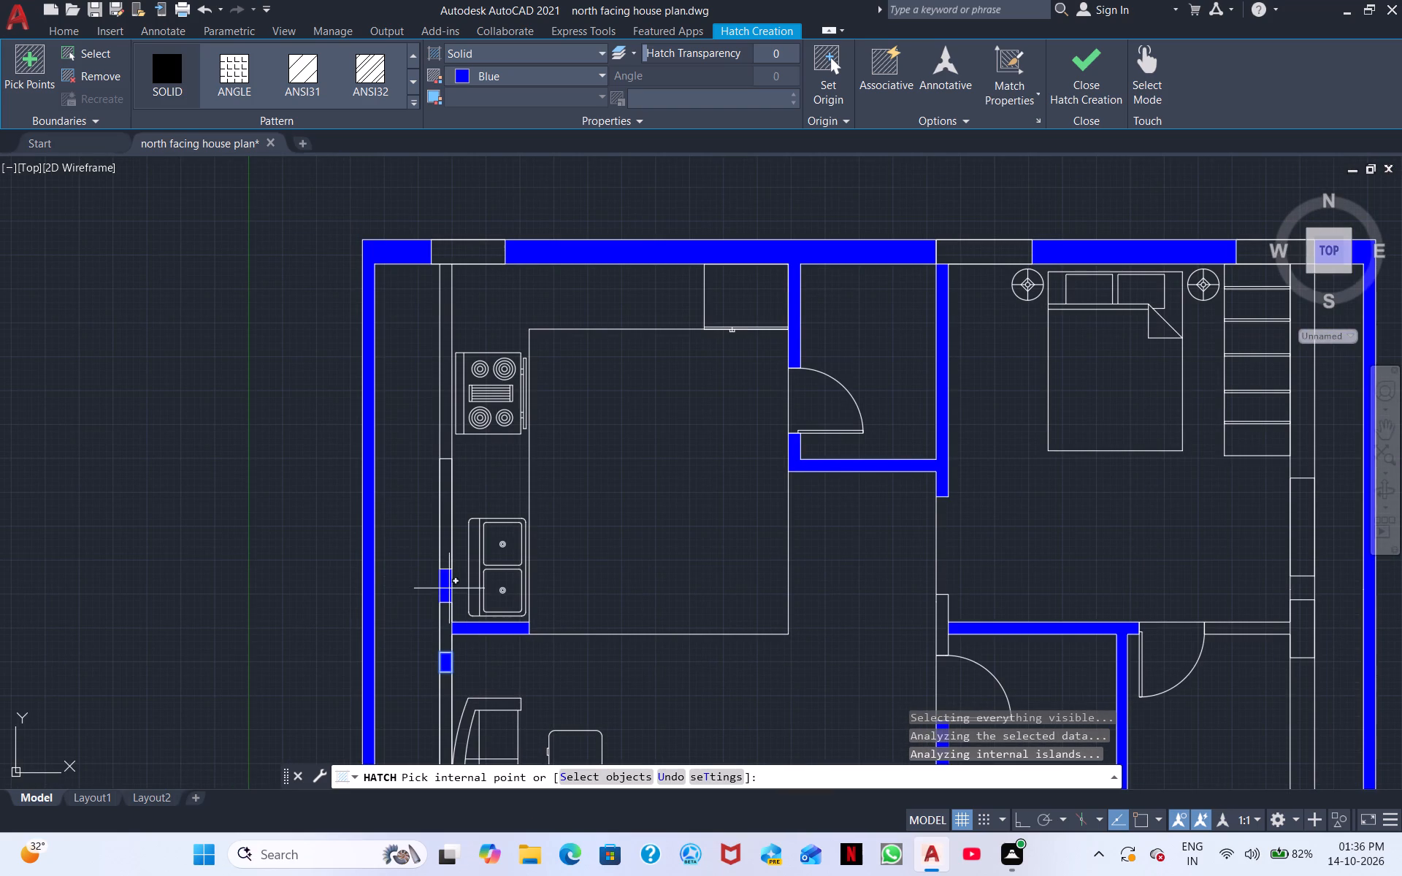
click(449, 588)
click(451, 383)
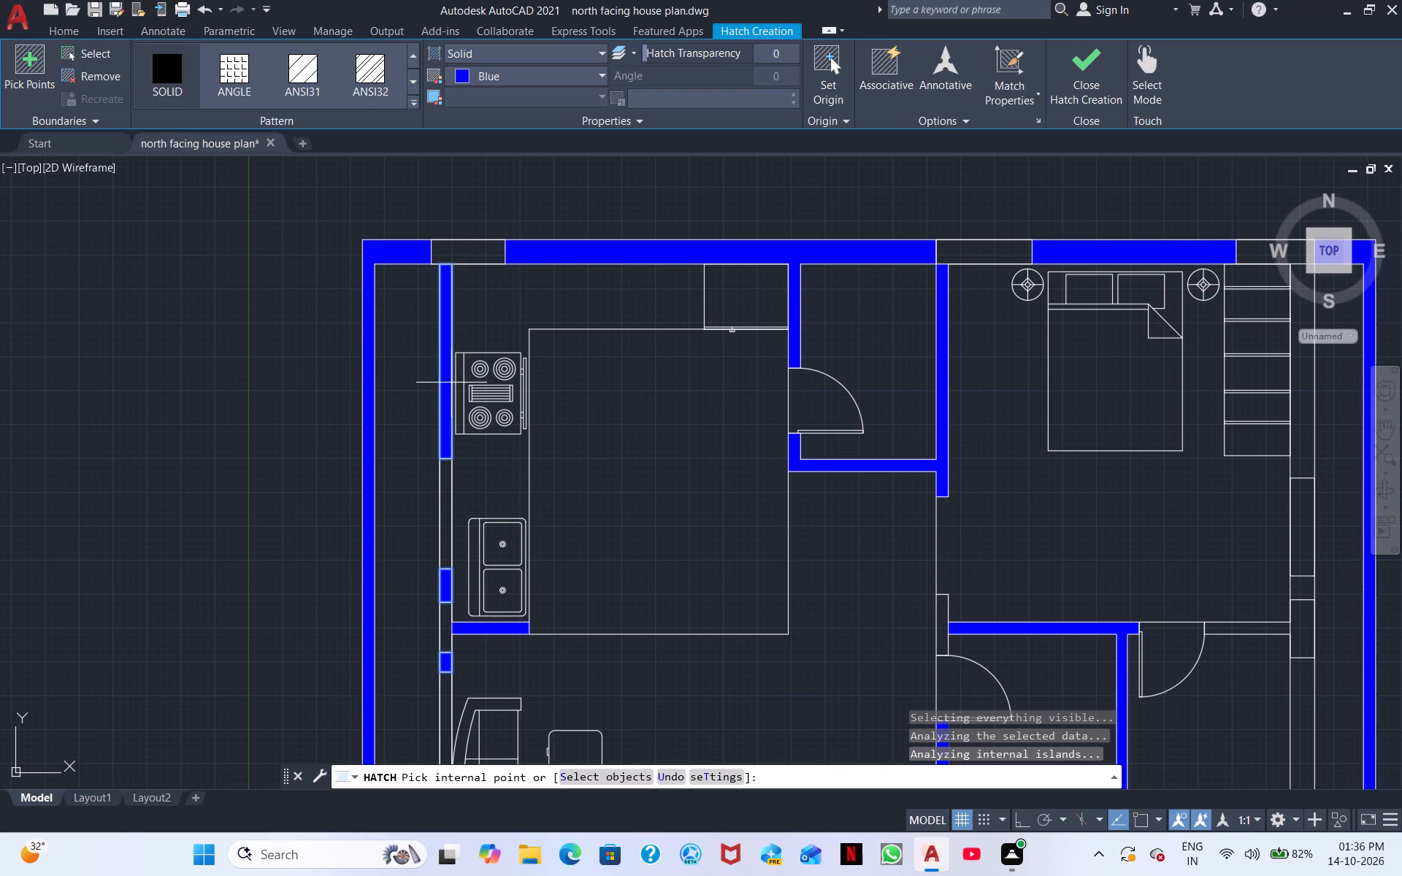
Hatch solid blue the left-hand plan's bedroom wall pieces: beside the toilet door, below the side window, and behind the wardrobe.
middle_drag(834, 374, 464, 326)
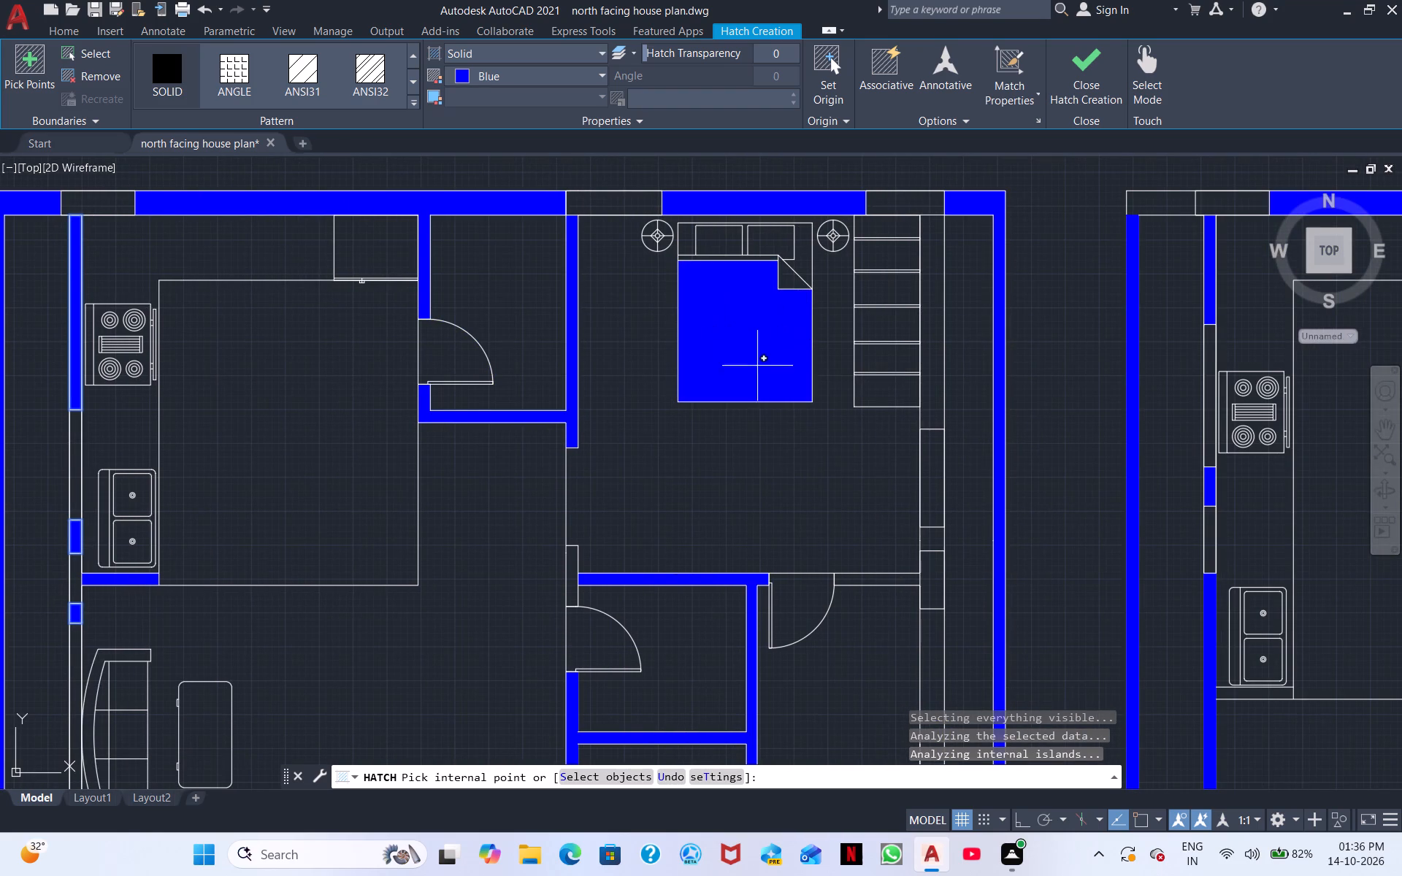
middle_drag(844, 545, 773, 420)
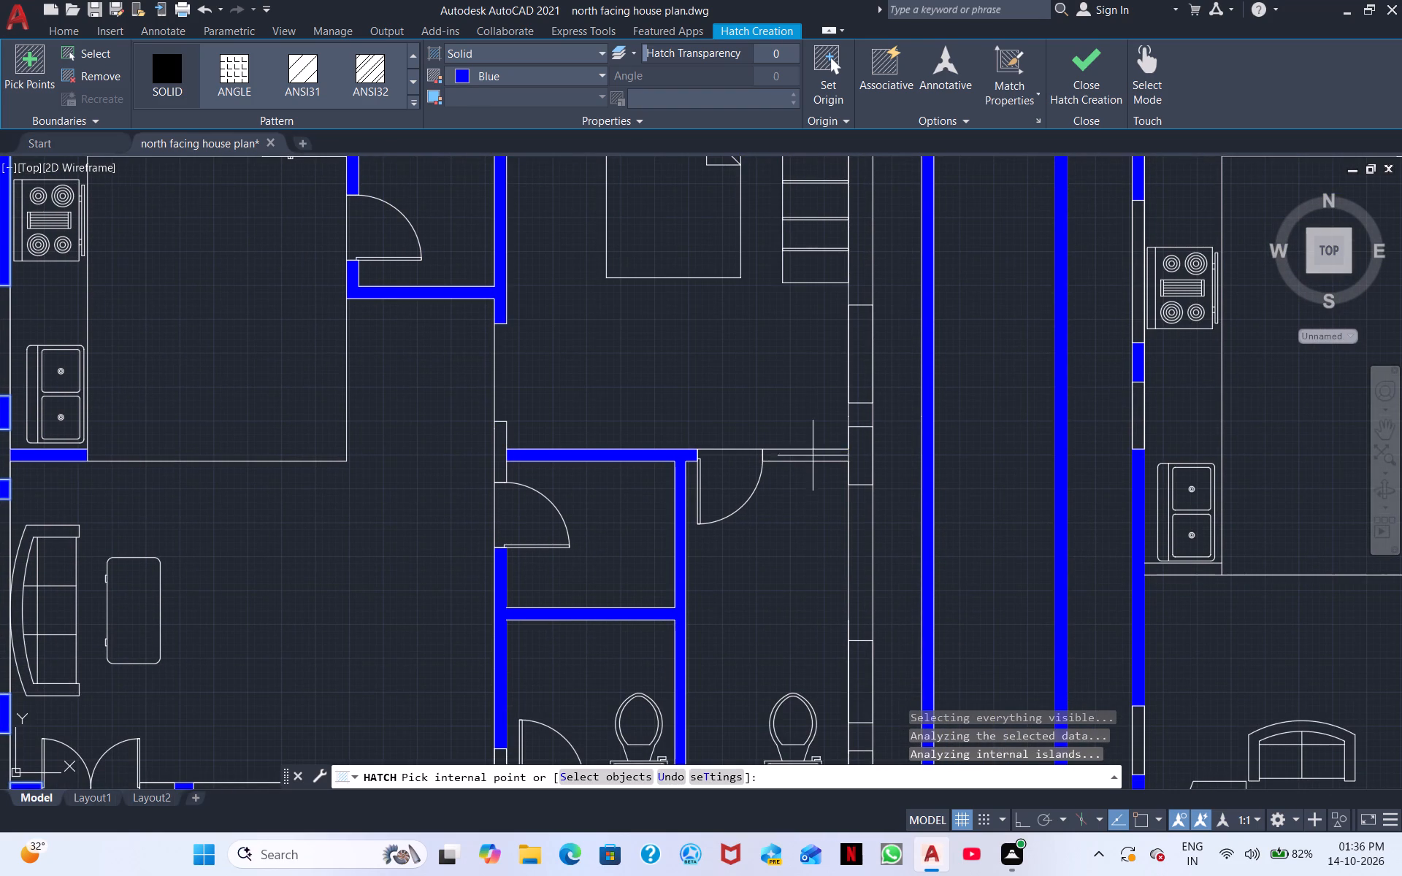
click(813, 451)
click(863, 417)
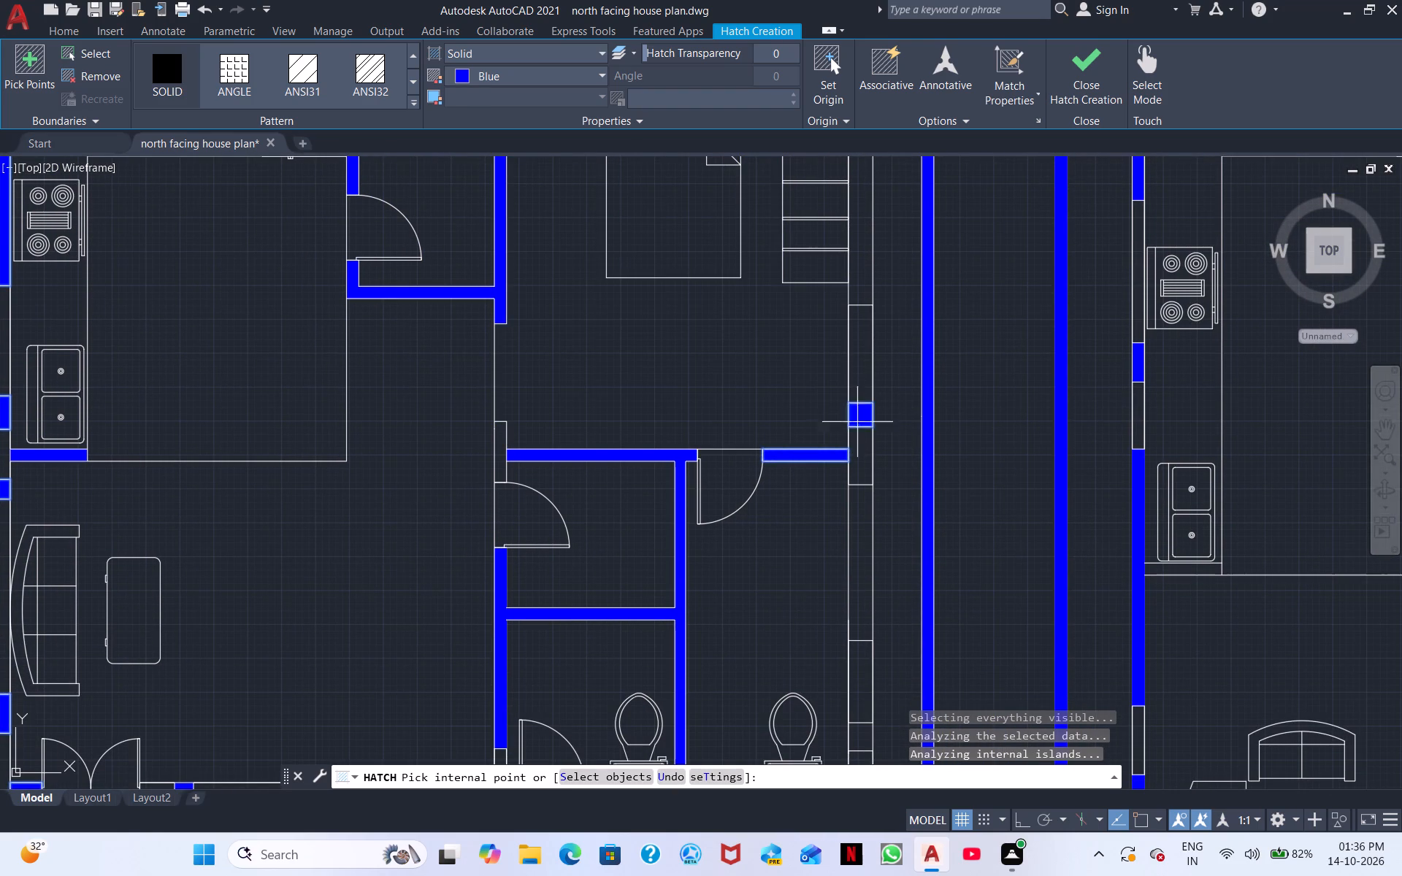
scroll(850, 242, down, 1)
middle_drag(850, 242, 785, 362)
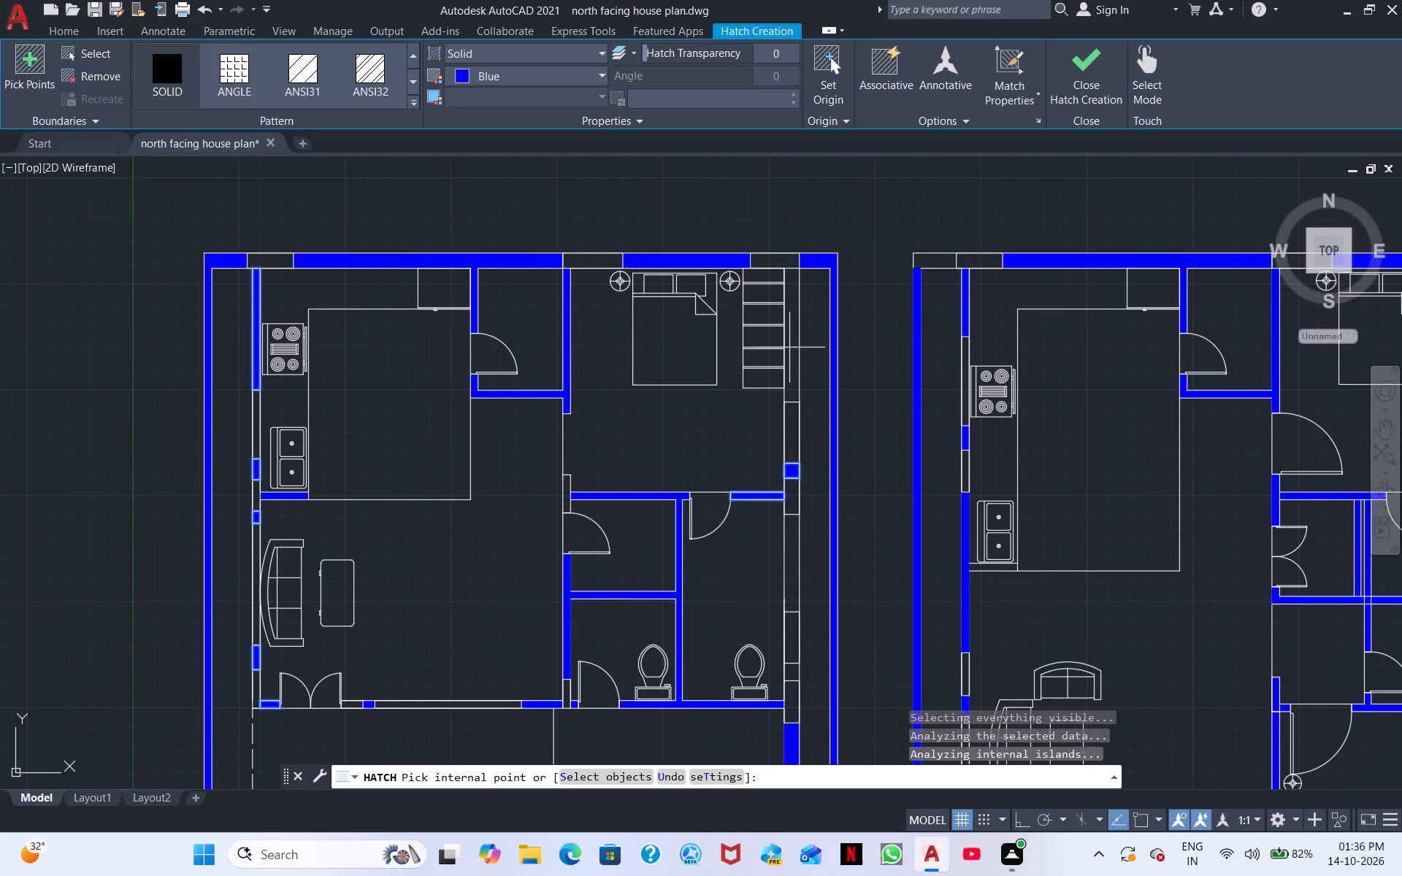
click(794, 348)
Hatch solid blue the two side wall pieces above and below the window of the left-hand plan's bedroom toilet.
middle_drag(805, 574, 773, 421)
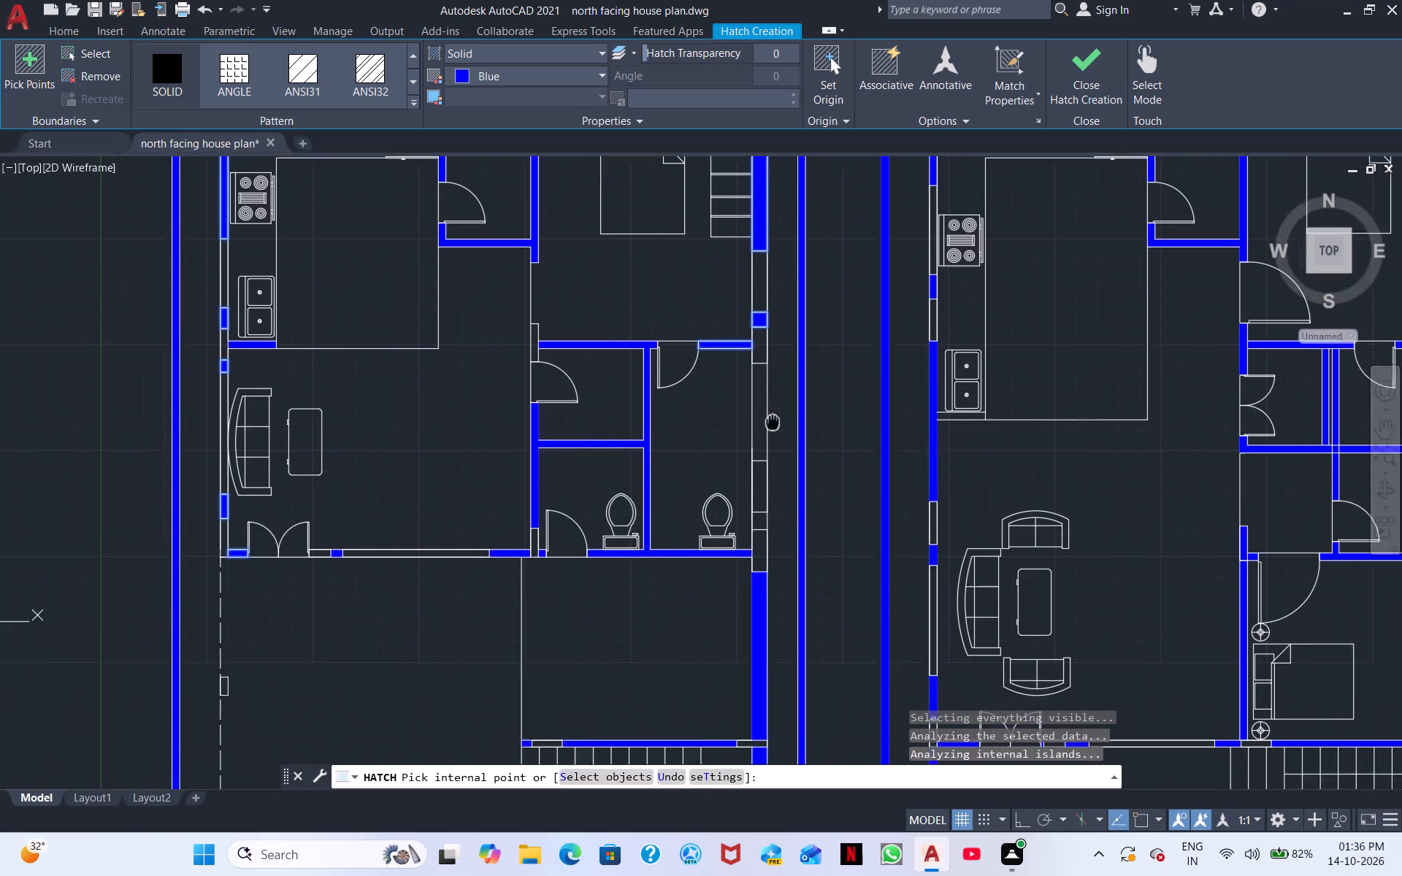
middle_drag(773, 421, 759, 402)
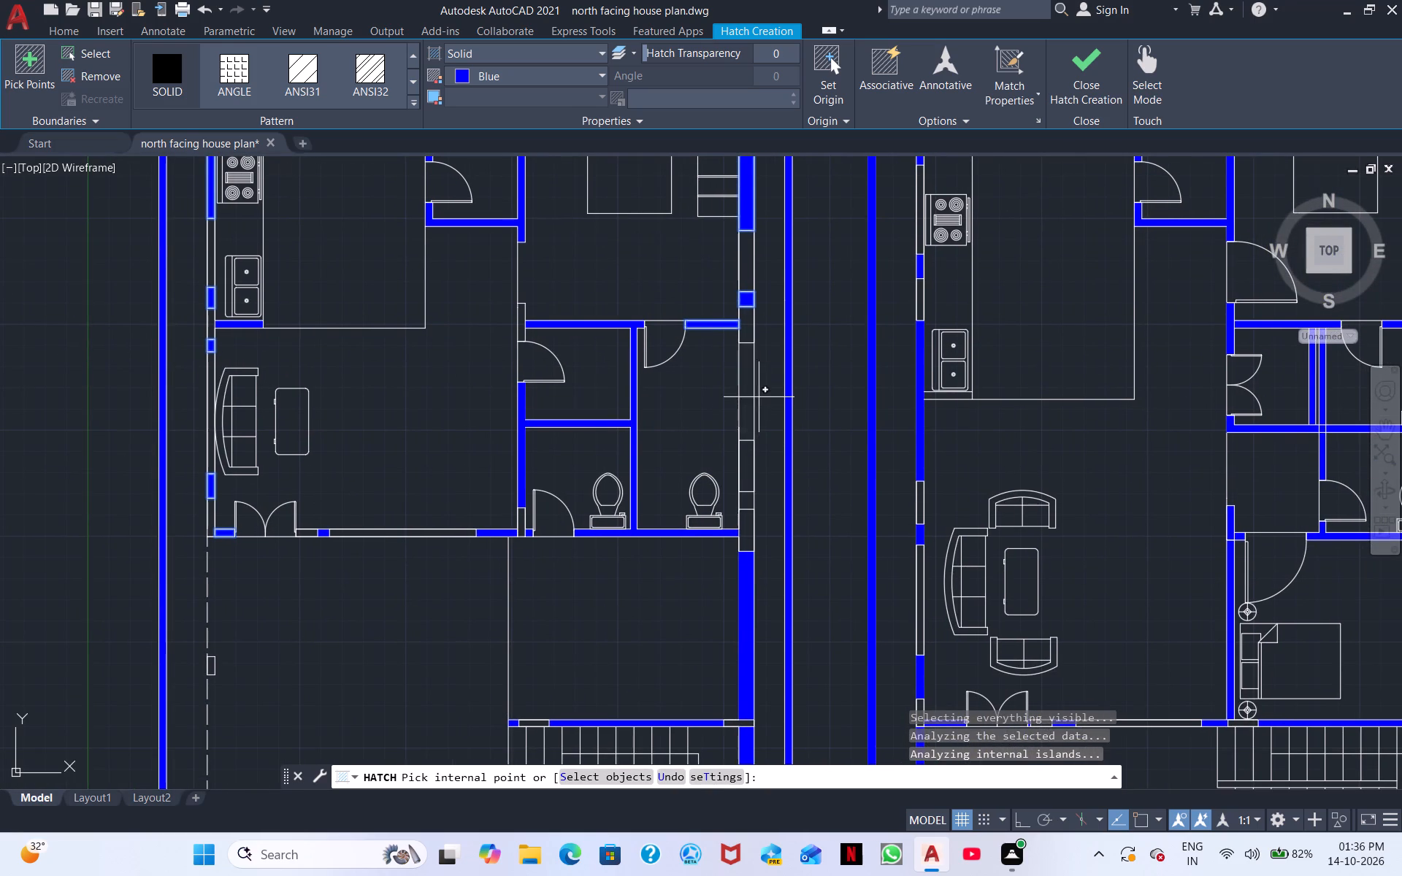
click(746, 394)
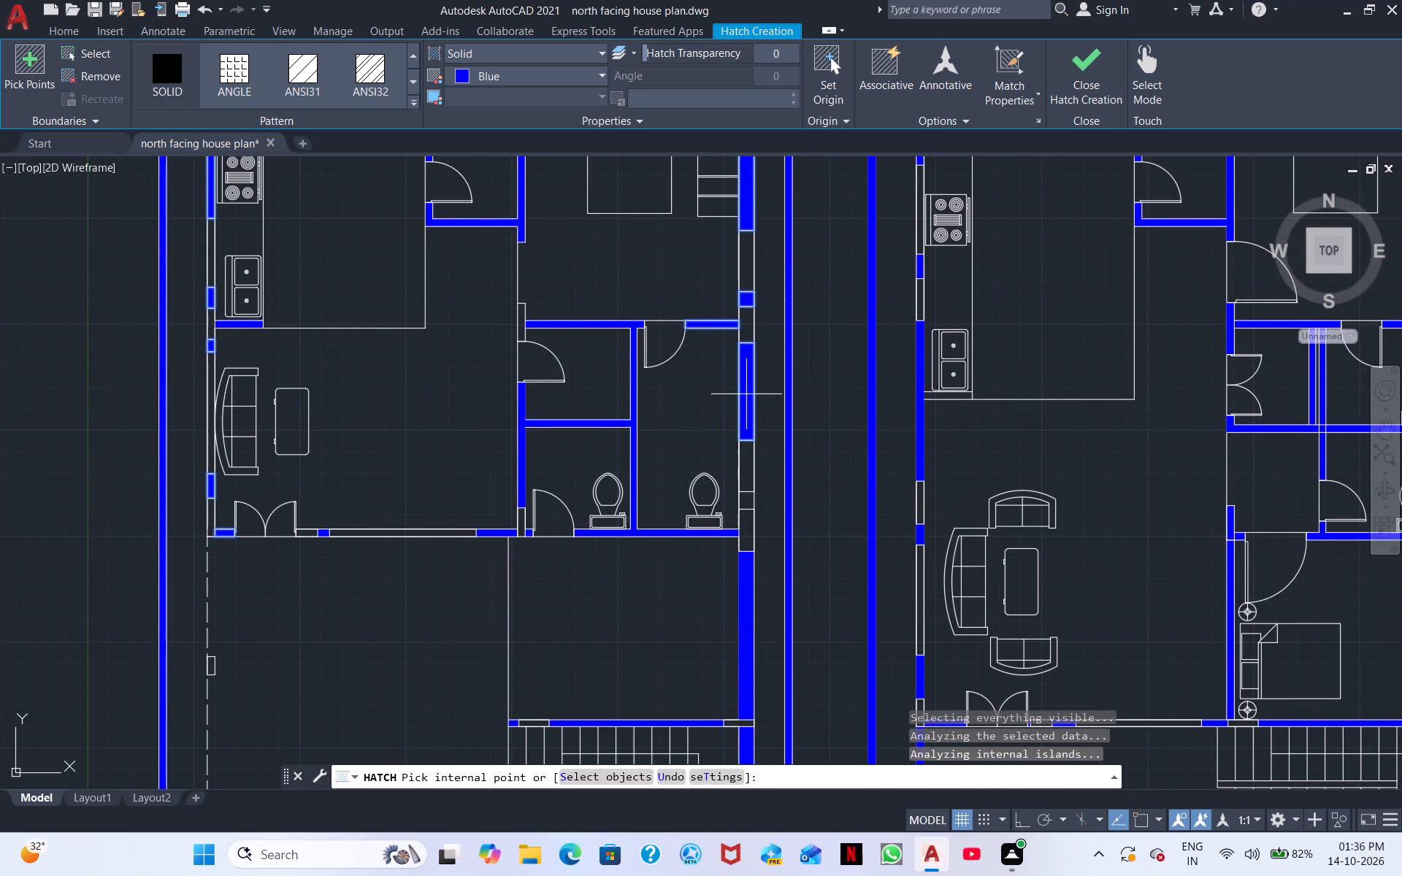
click(746, 501)
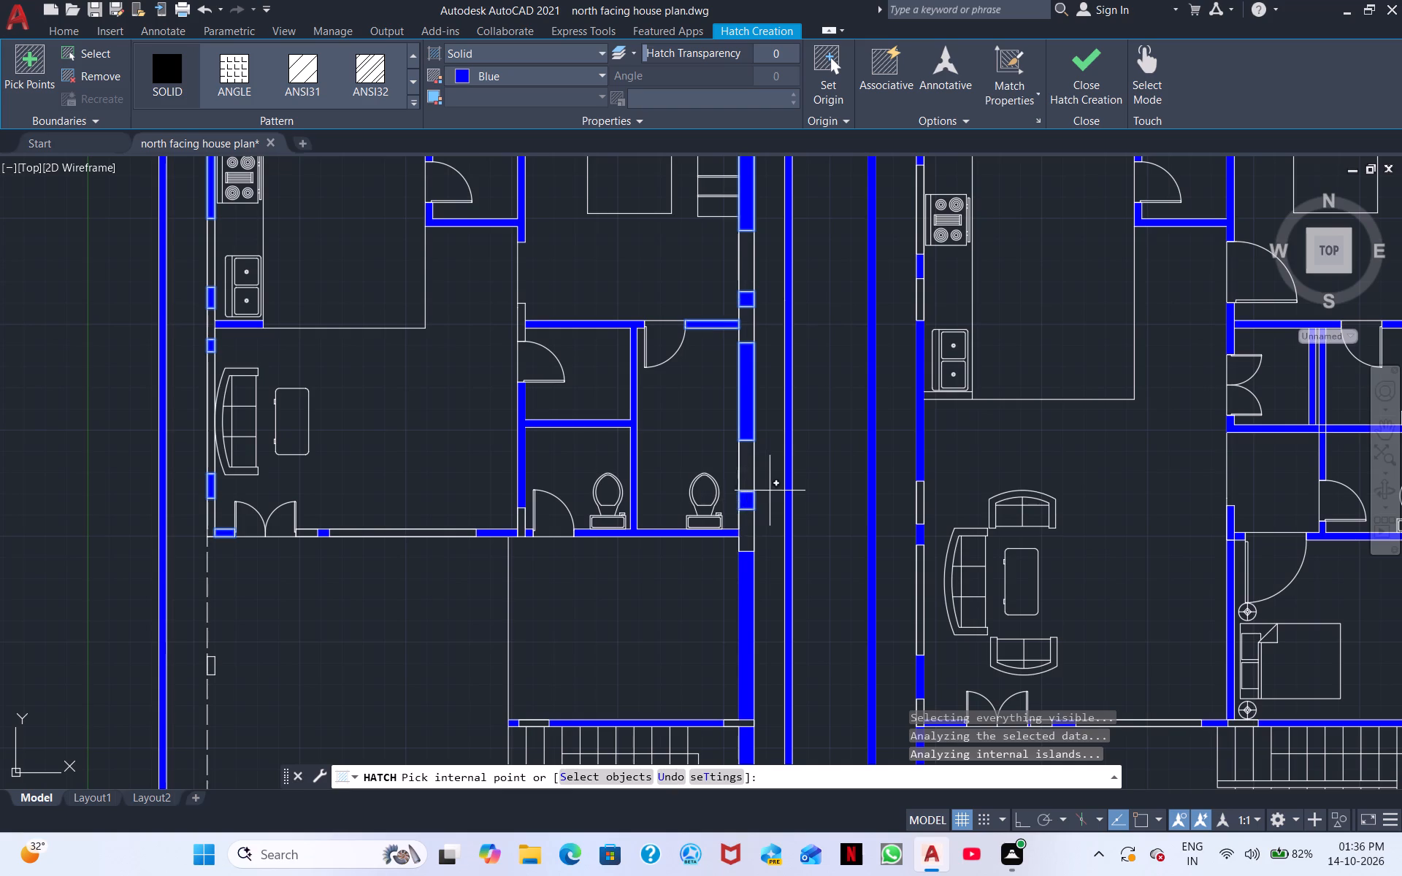
Check the wall fills across both plans and finish the solid blue wall hatch.
scroll(770, 490, down, 2)
scroll(829, 498, up, 2)
middle_drag(805, 492, 735, 324)
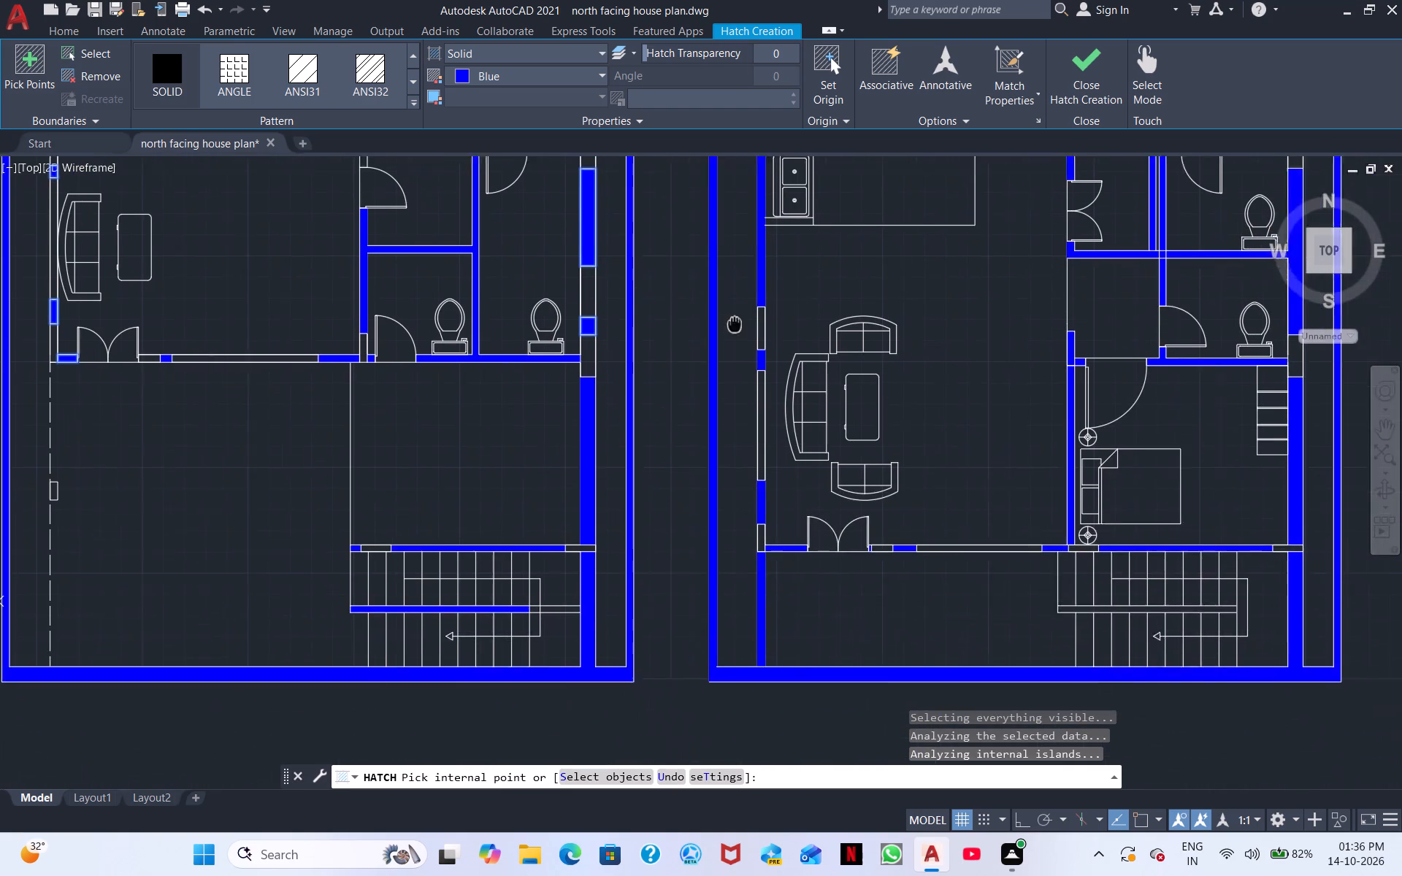
middle_drag(735, 324, 723, 308)
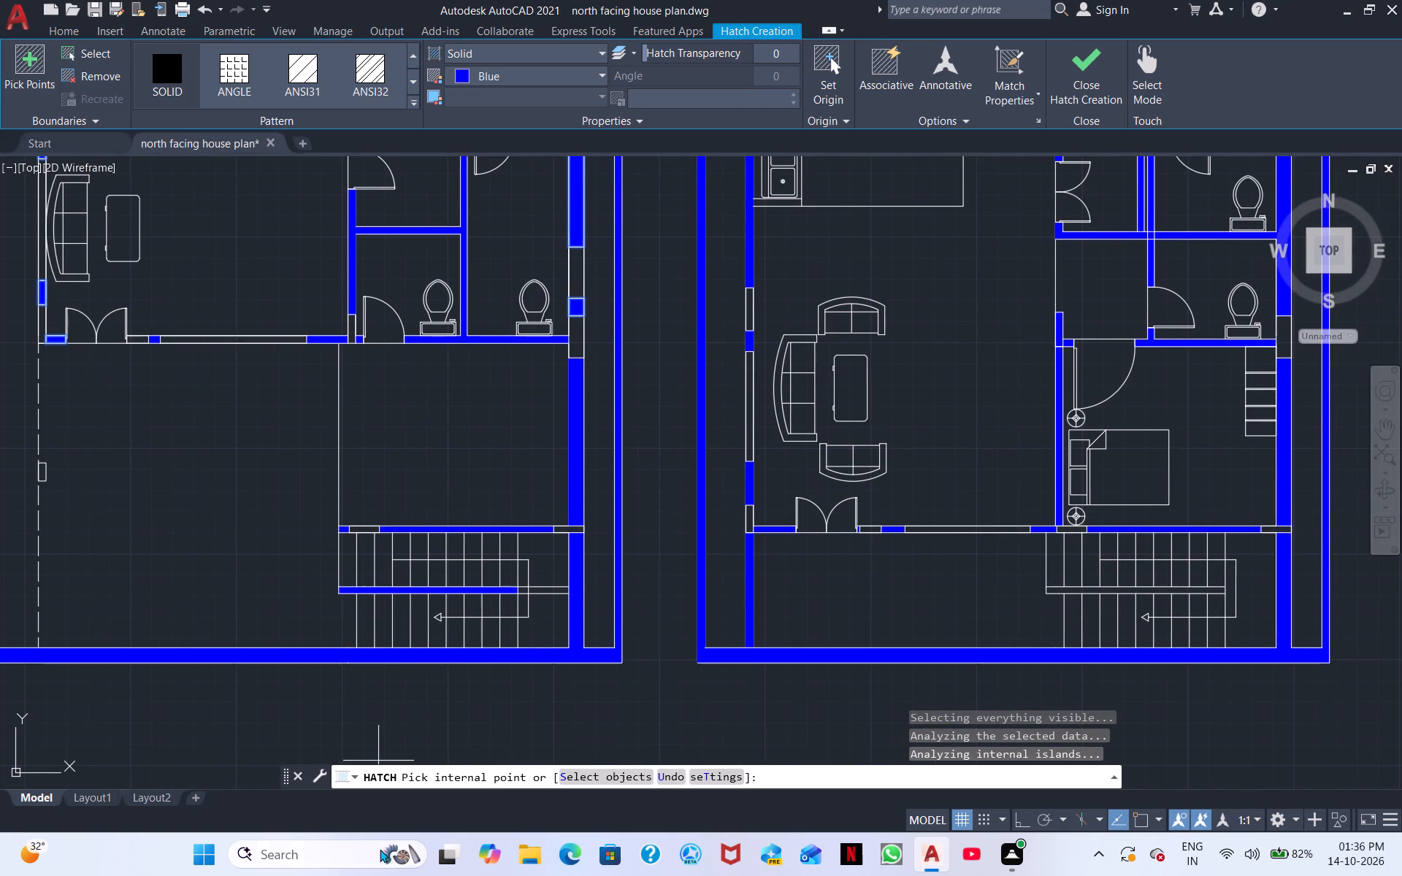
scroll(380, 849, down, 1)
scroll(572, 721, down, 1)
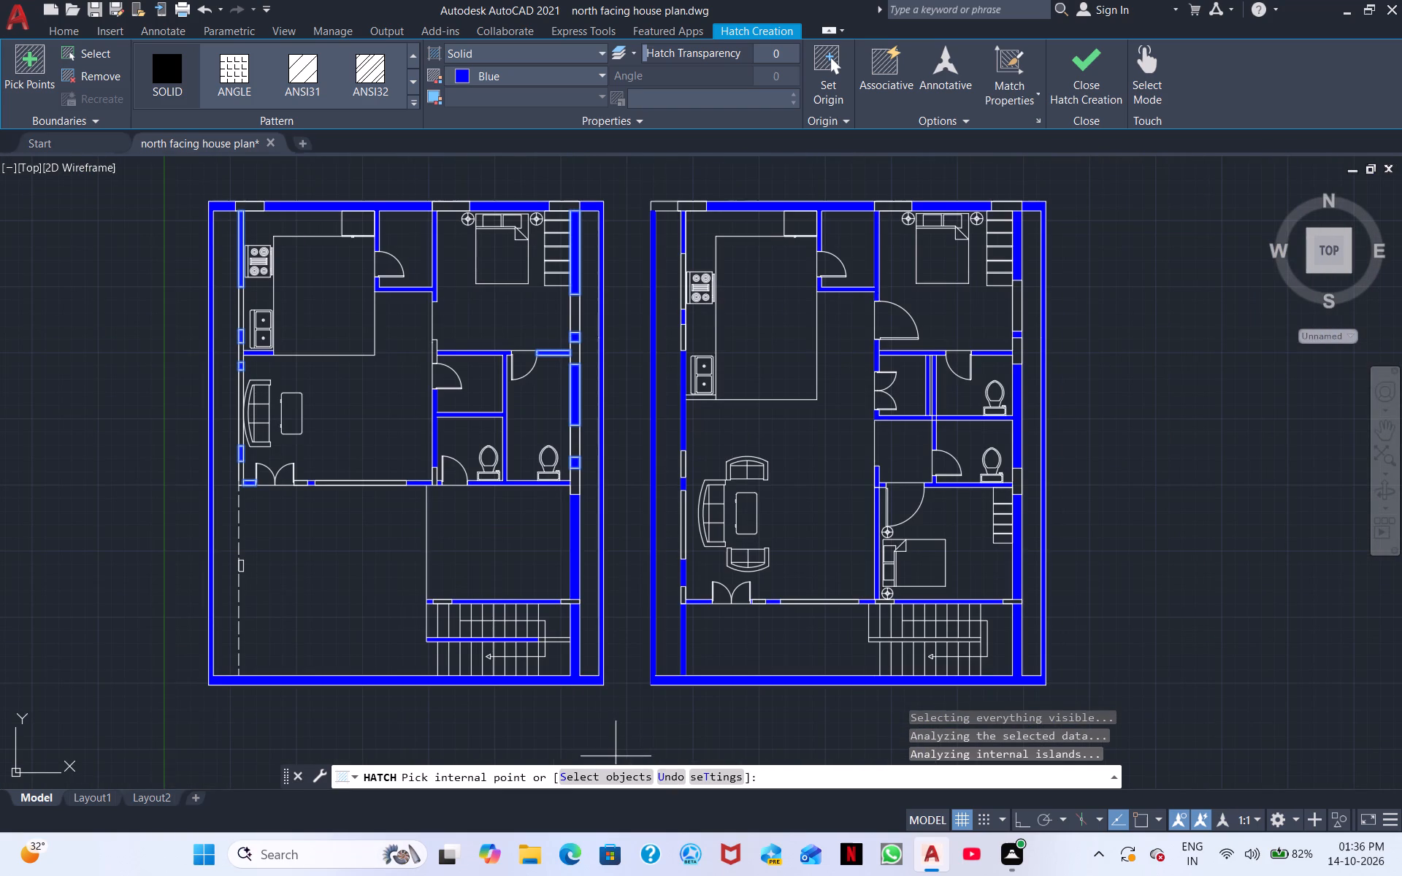
middle_drag(629, 702, 585, 619)
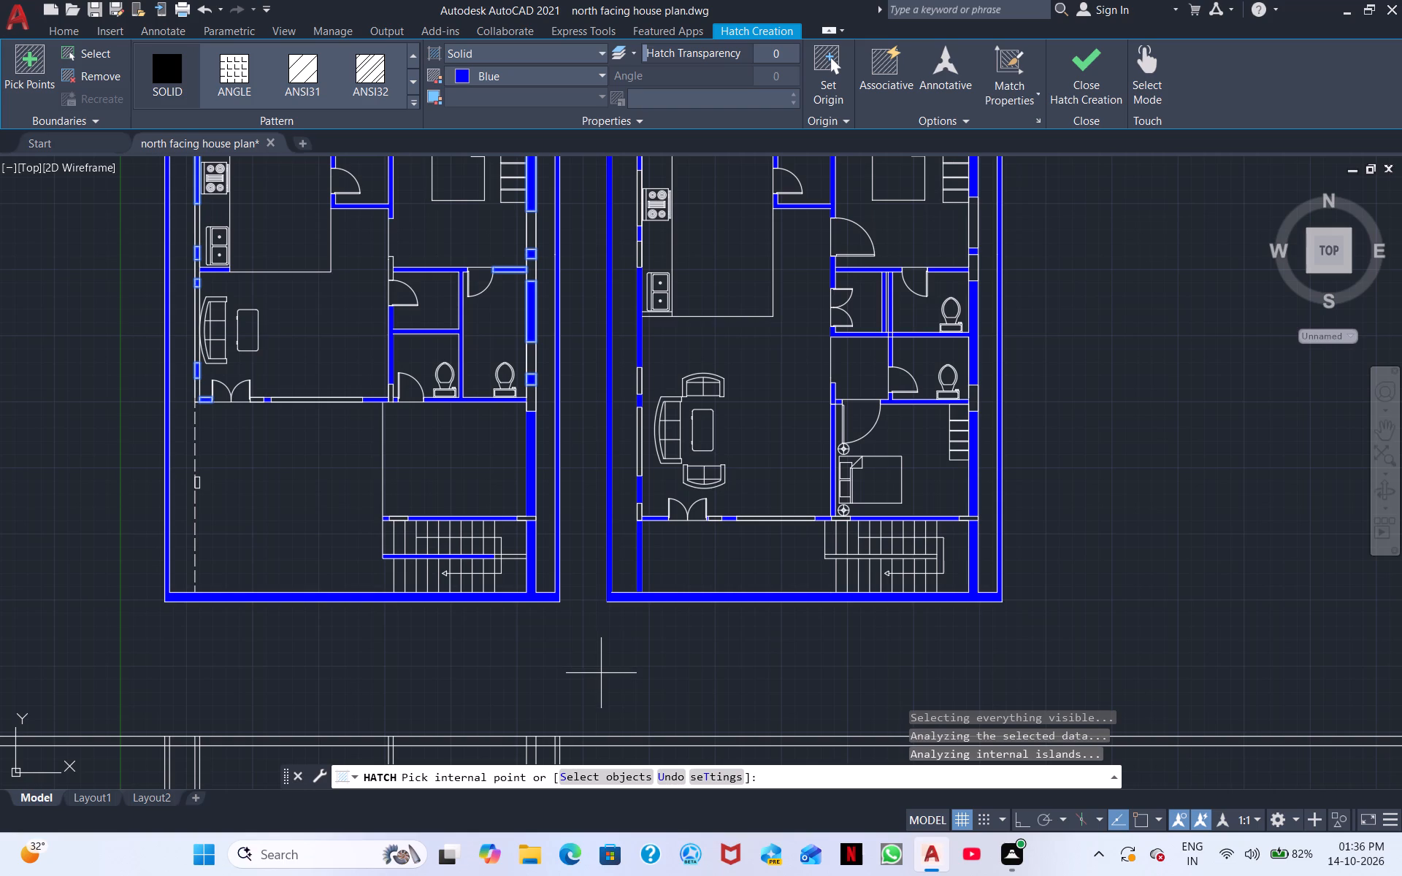
right_click(621, 658)
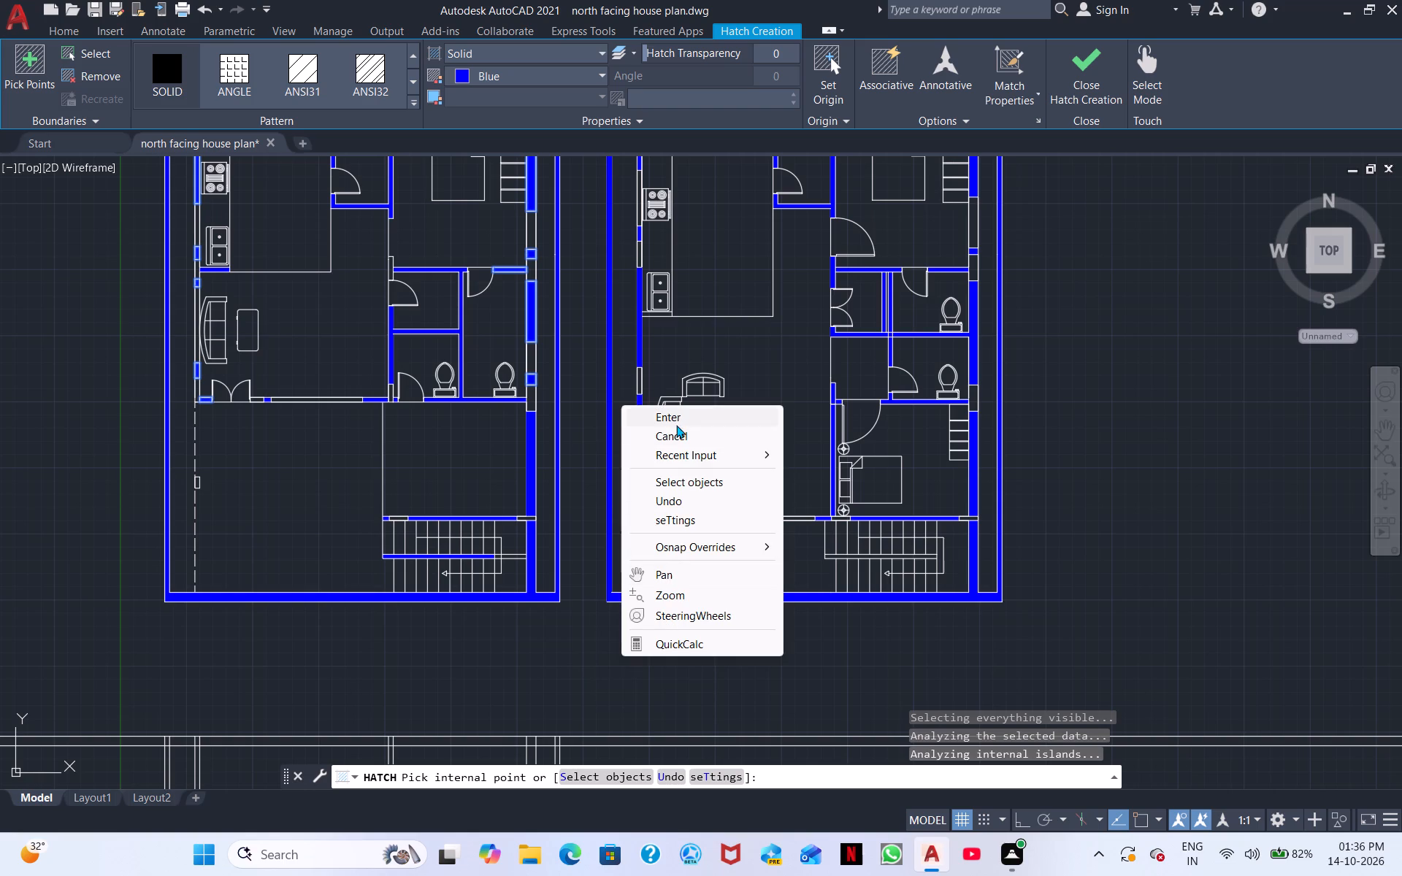
click(677, 416)
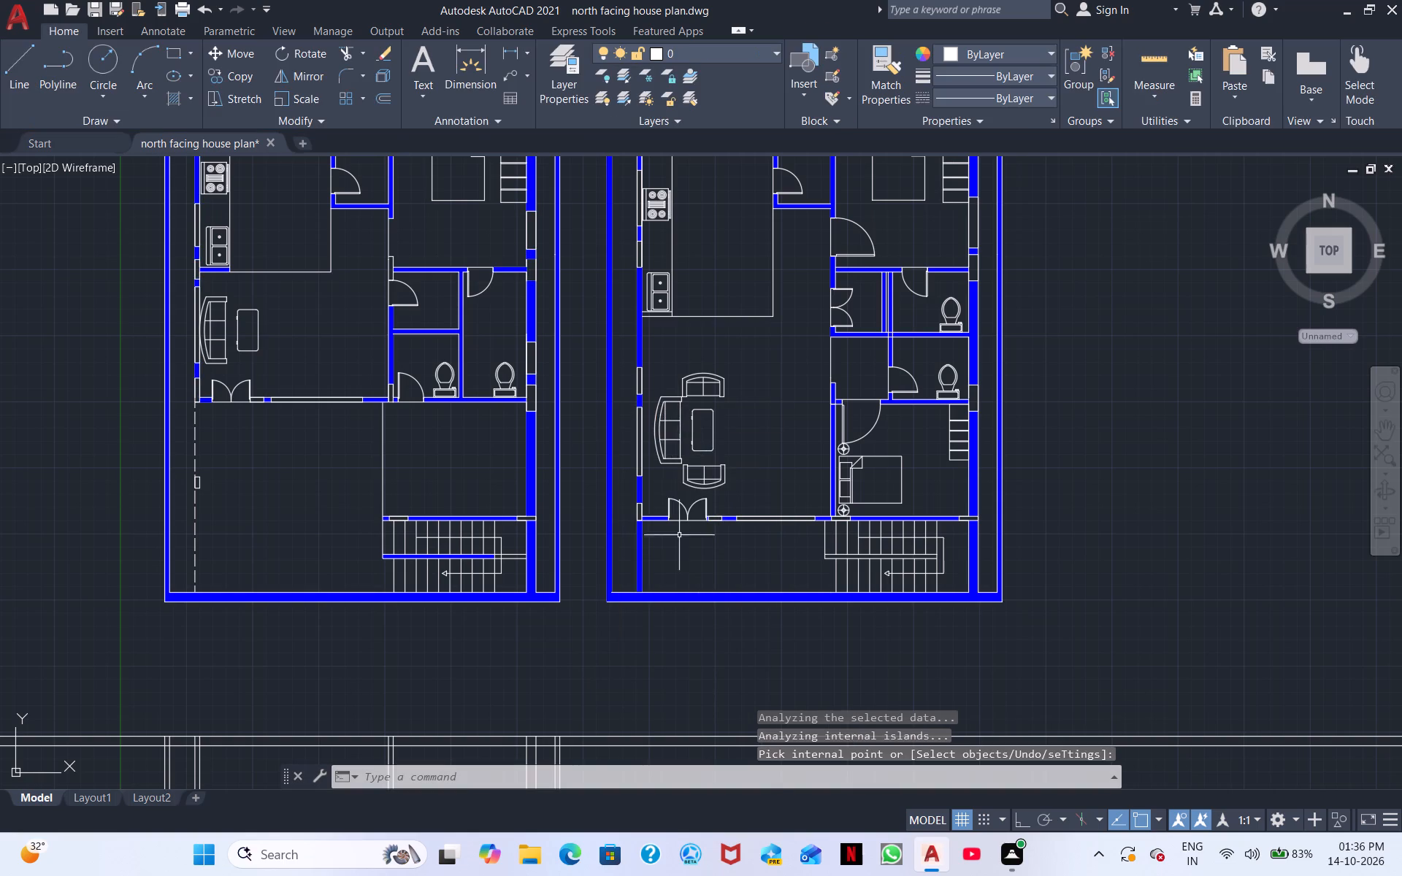
Start a solid cyan hatch and fill the left-hand plan's side windows beside the kitchen sink and behind the sofa.
scroll(744, 556, down, 1)
scroll(761, 534, up, 3)
middle_drag(762, 531, 762, 587)
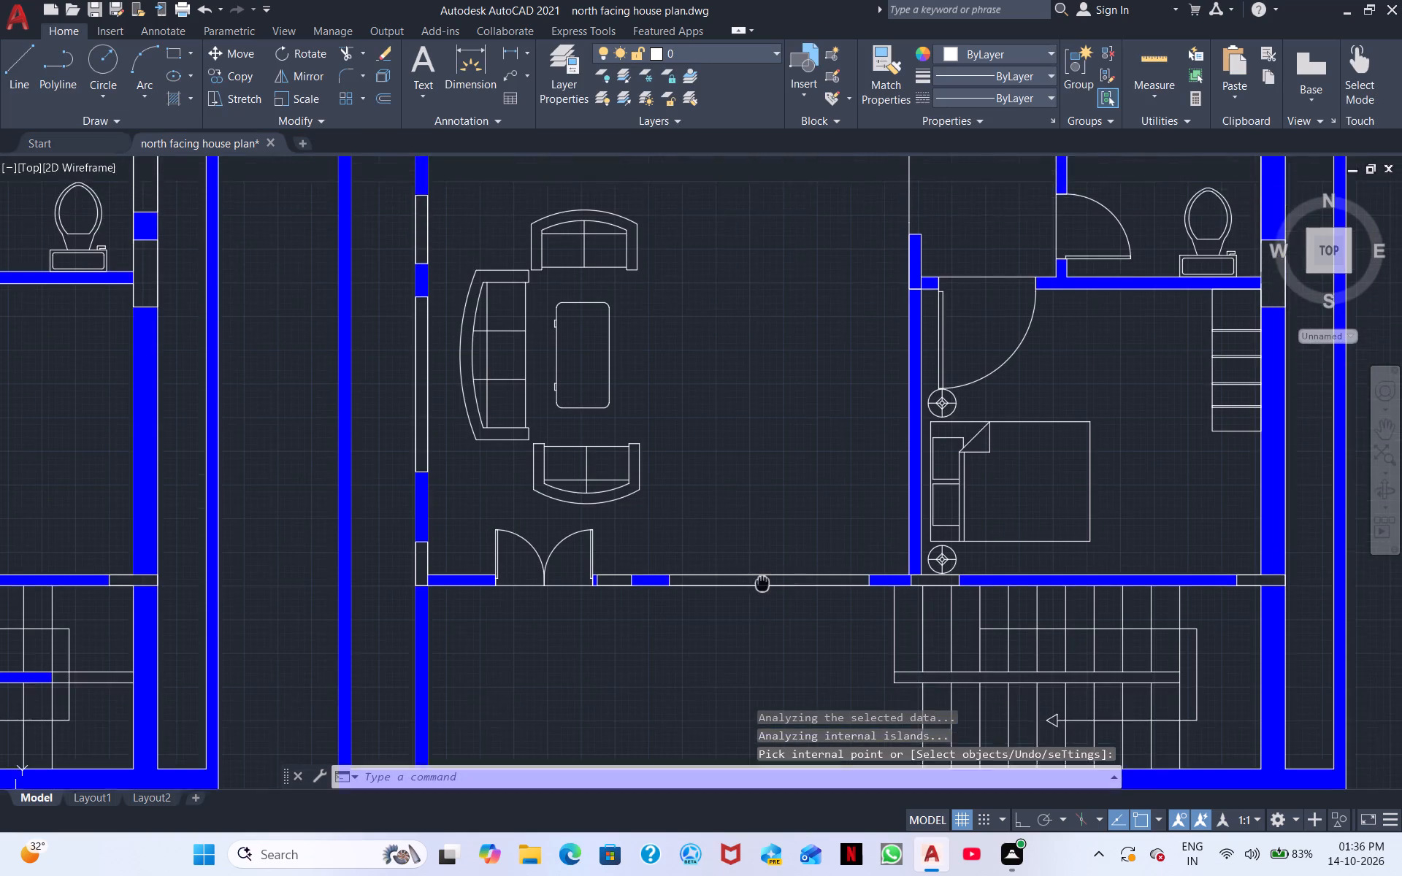
middle_drag(762, 587, 766, 610)
scroll(766, 610, down, 2)
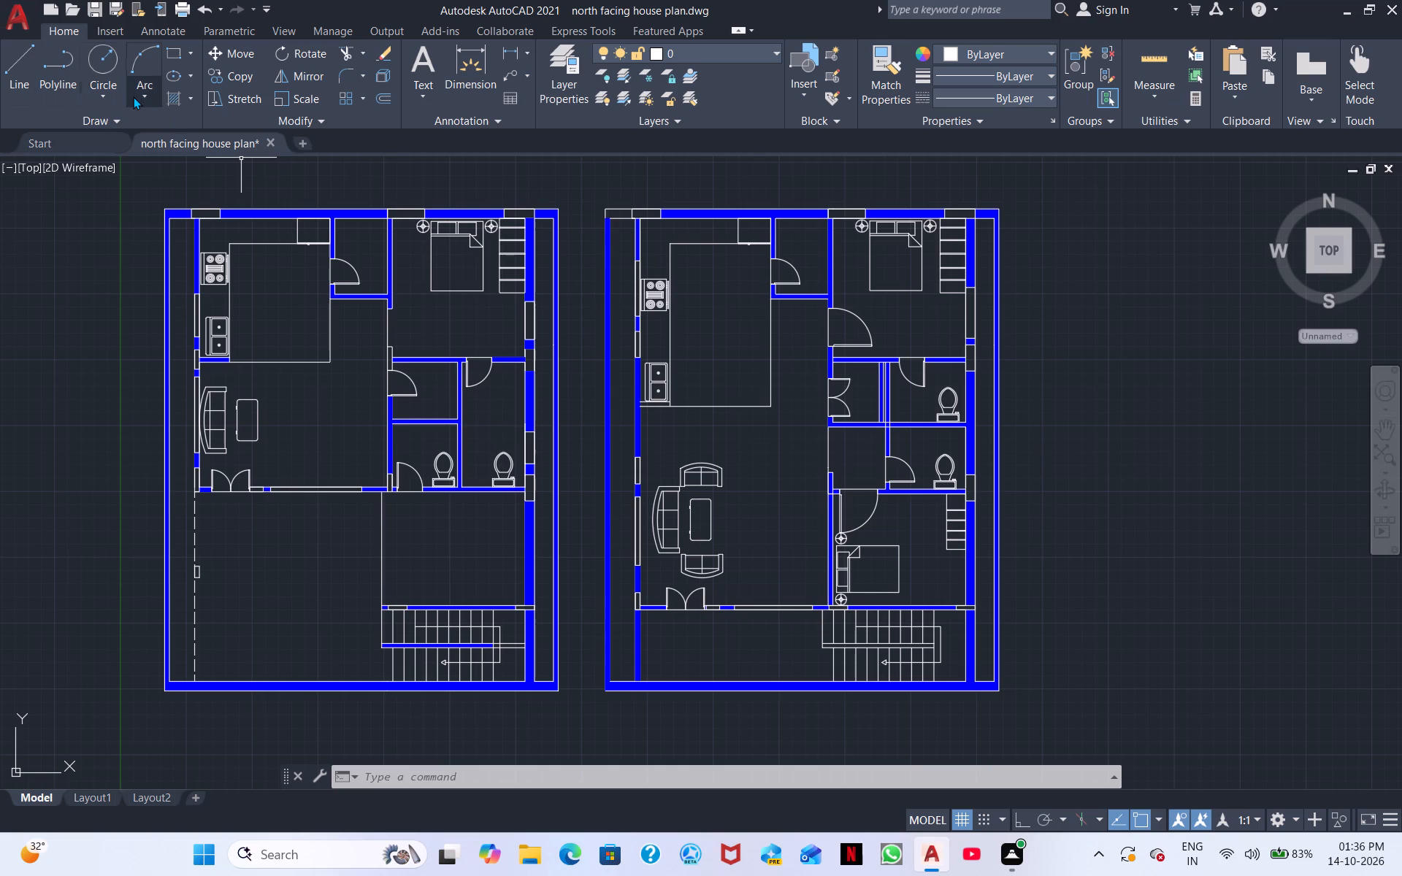
click(195, 100)
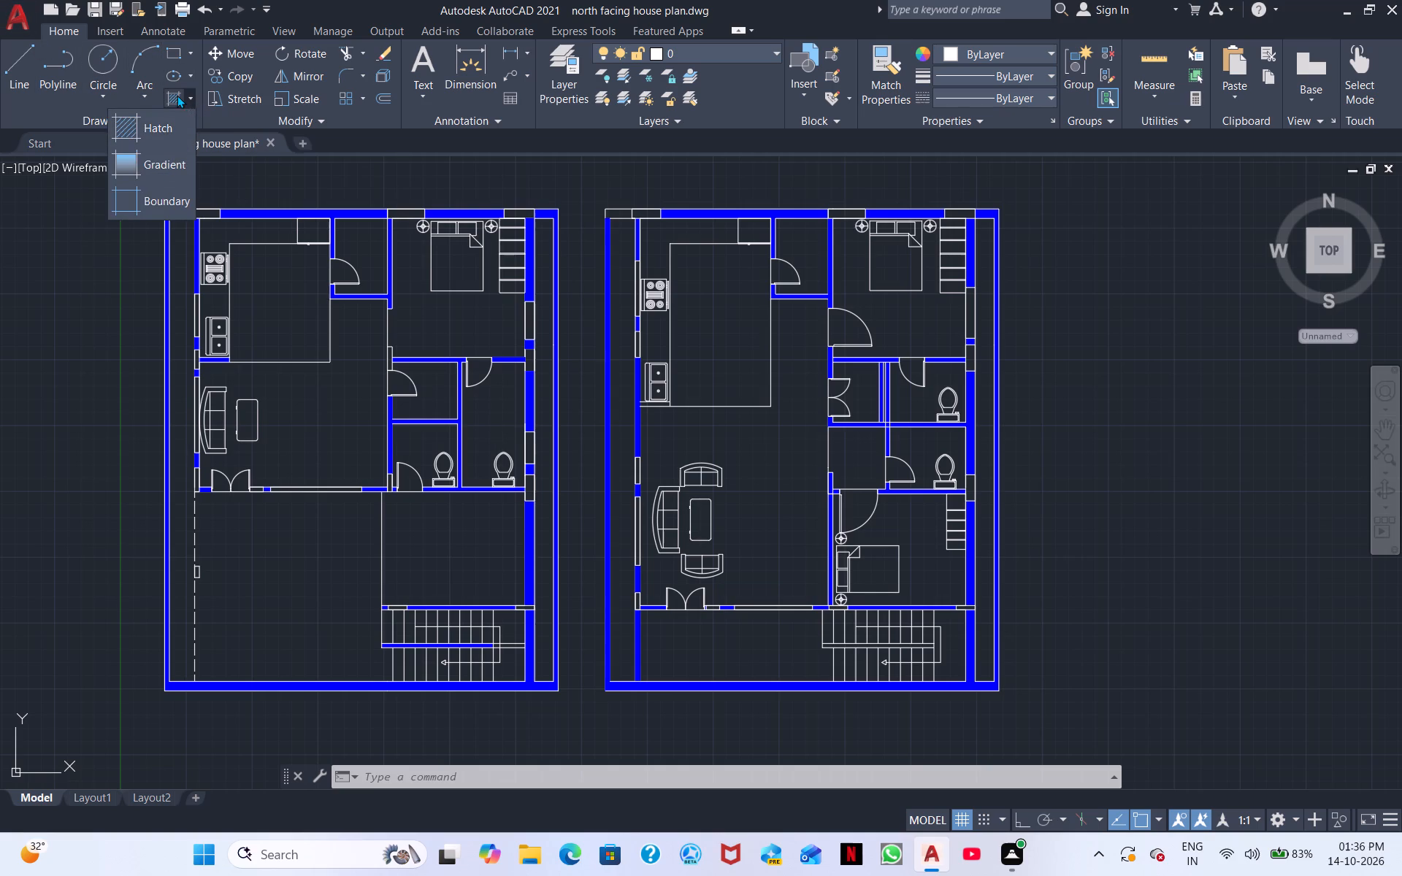
click(177, 95)
click(181, 71)
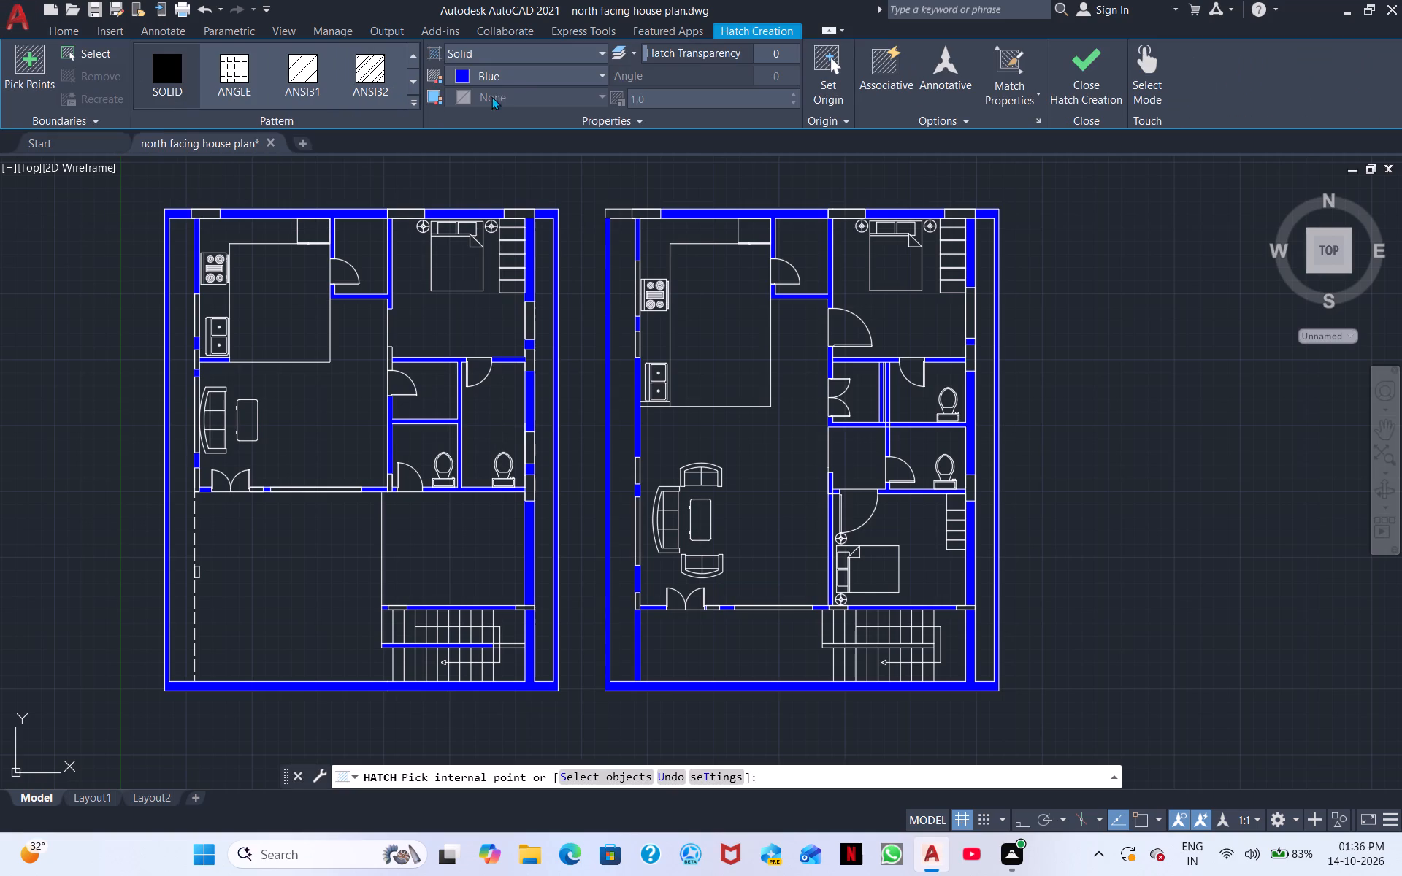
click(516, 76)
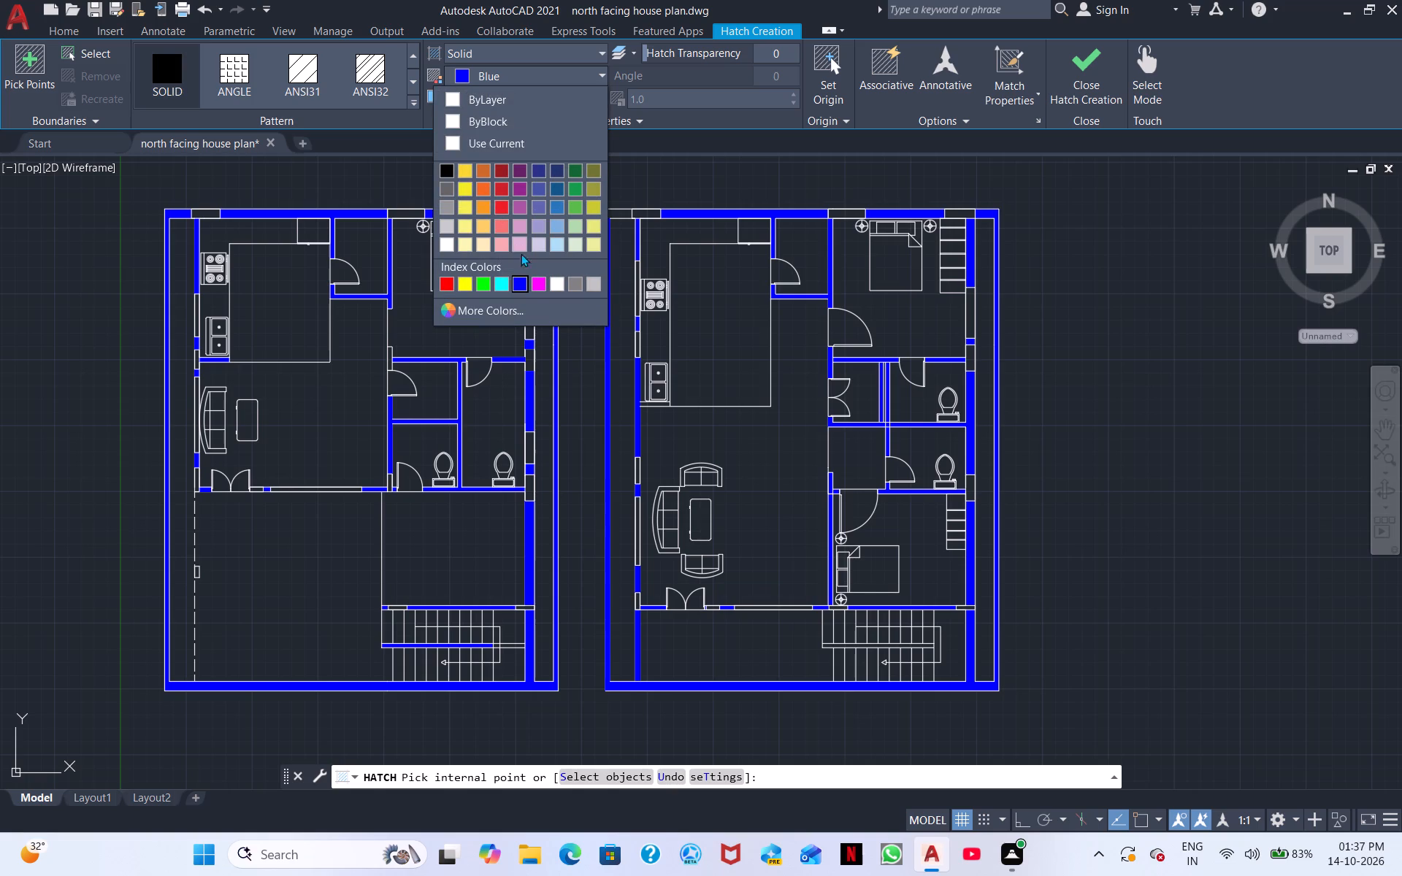
click(502, 288)
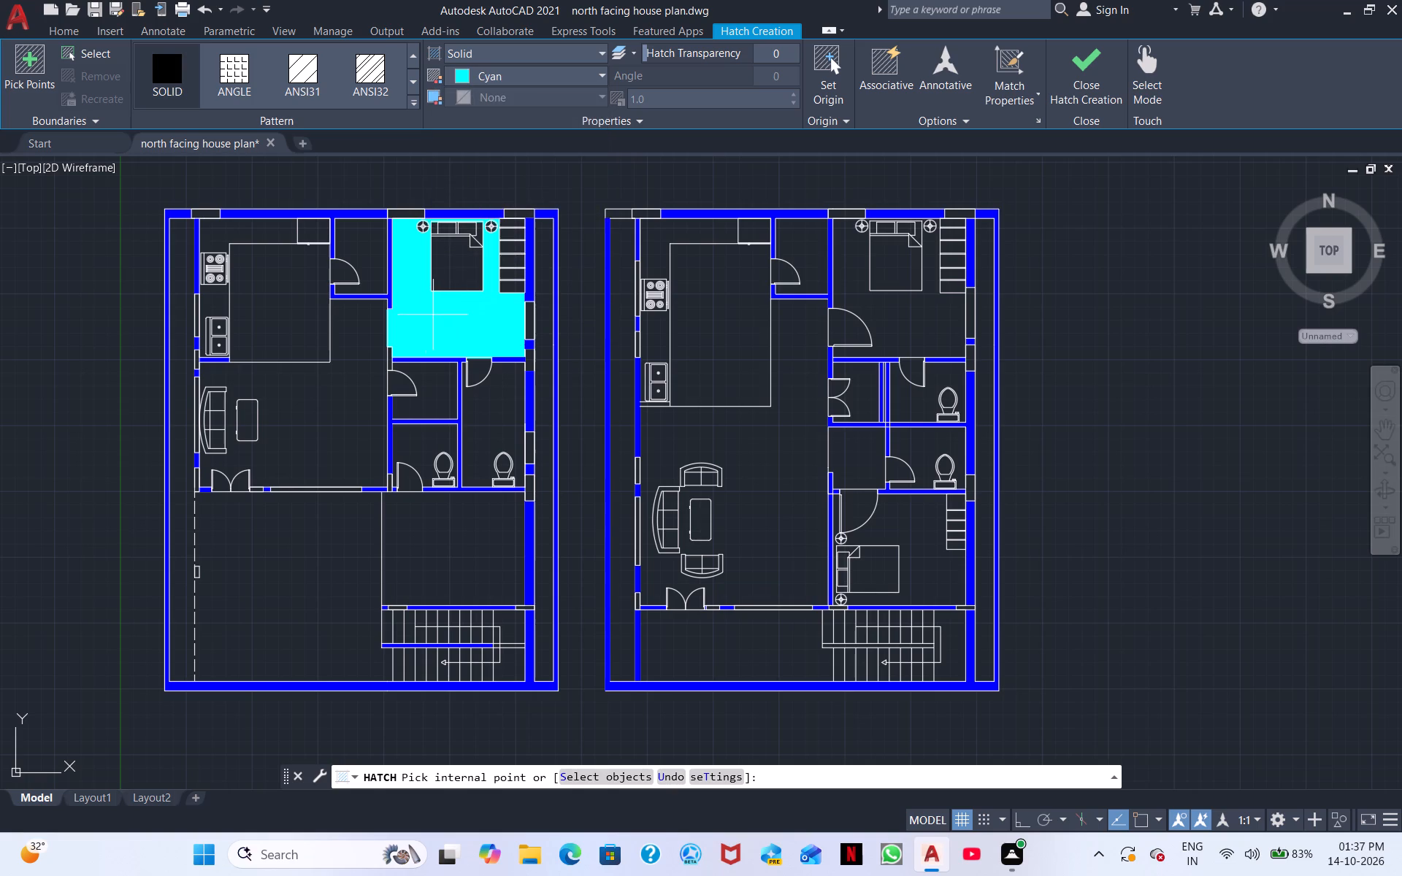
click(195, 312)
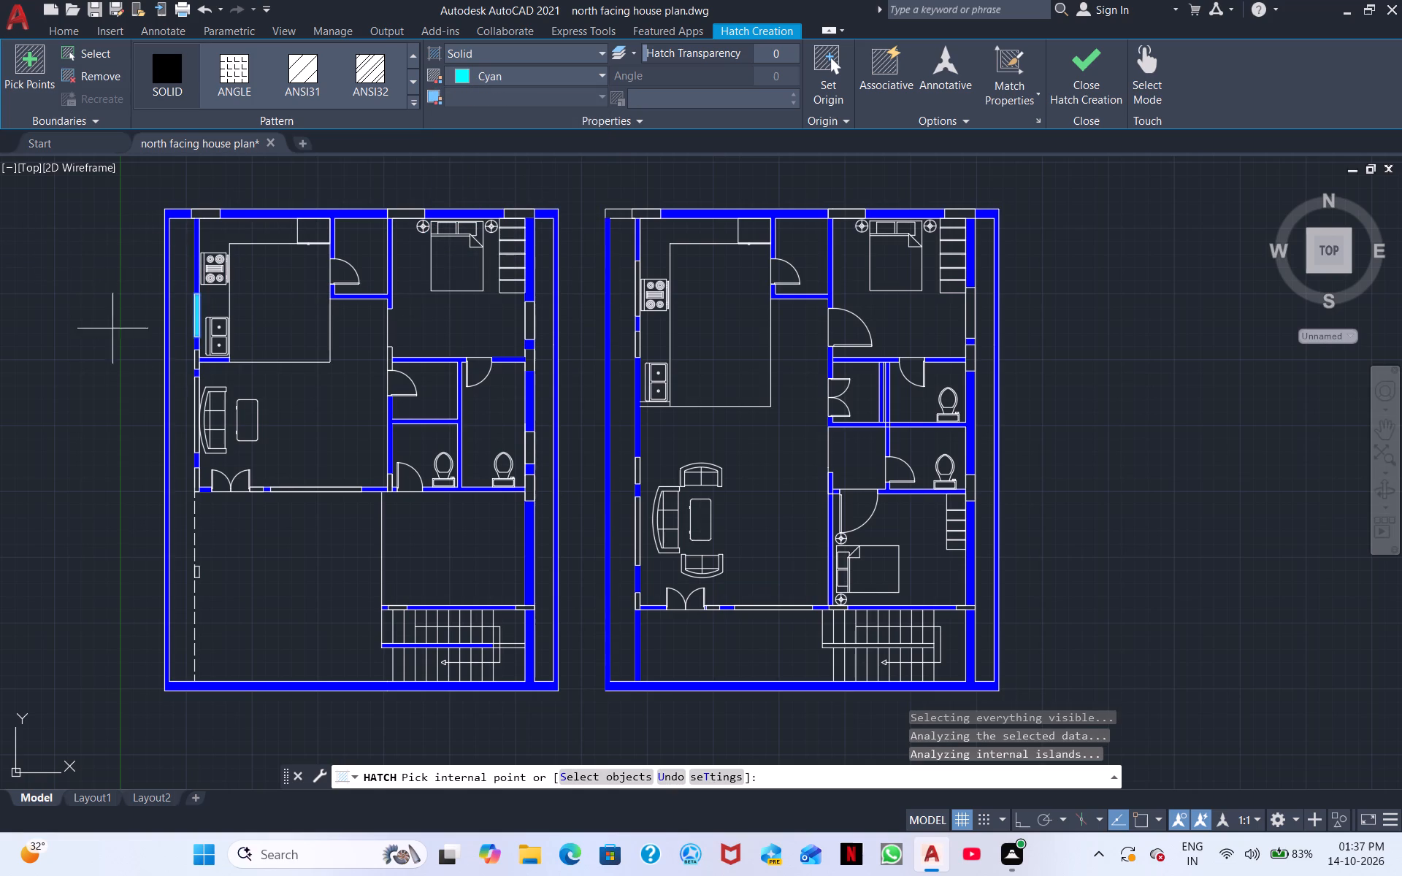
middle_drag(172, 366, 155, 250)
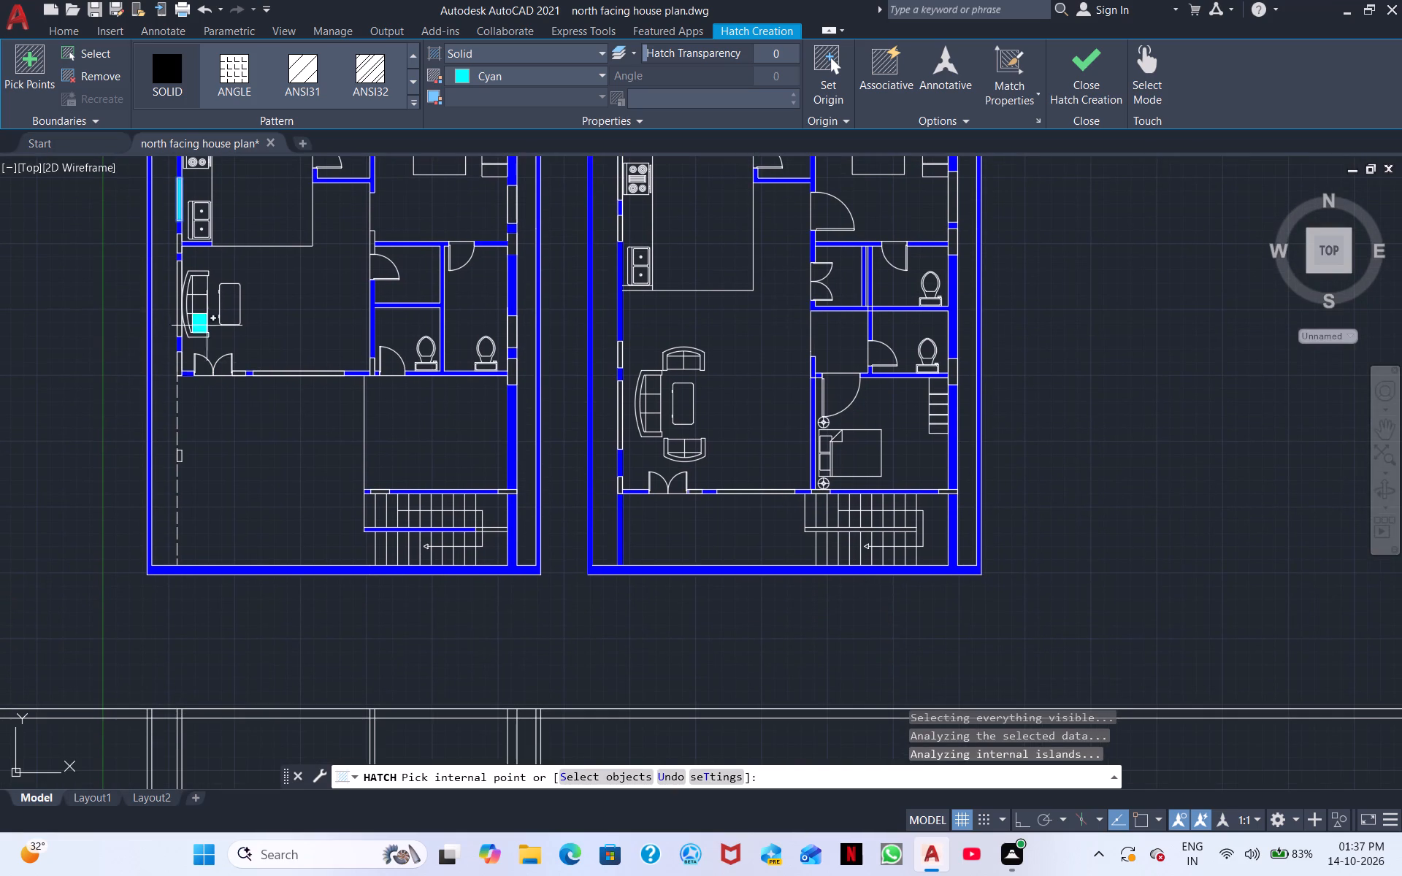
click(178, 289)
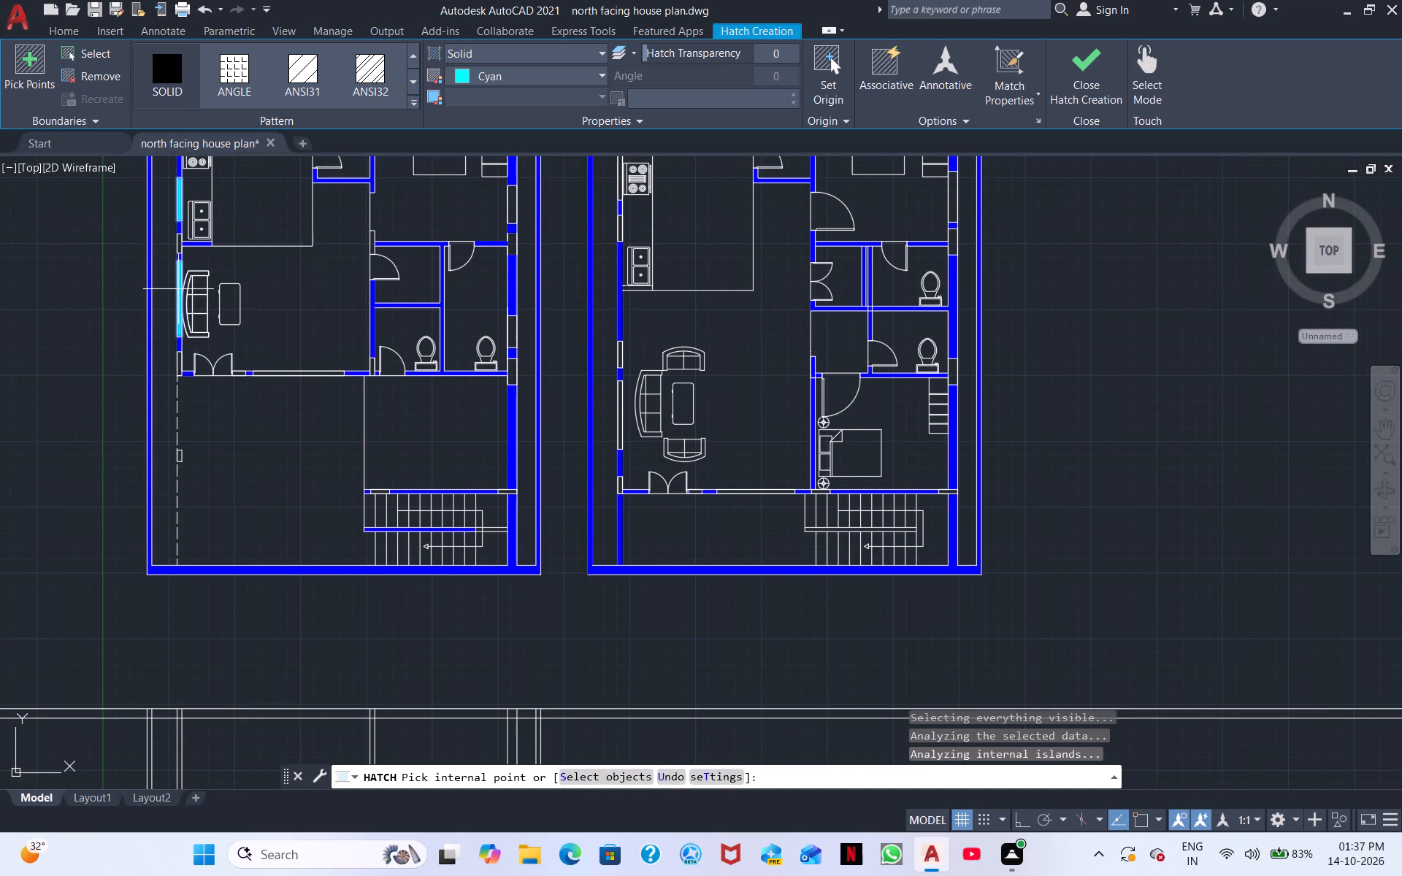
Hatch solid cyan the left-hand plan's long living room window near the double door and its bedroom side window below the wardrobe.
scroll(346, 326, down, 1)
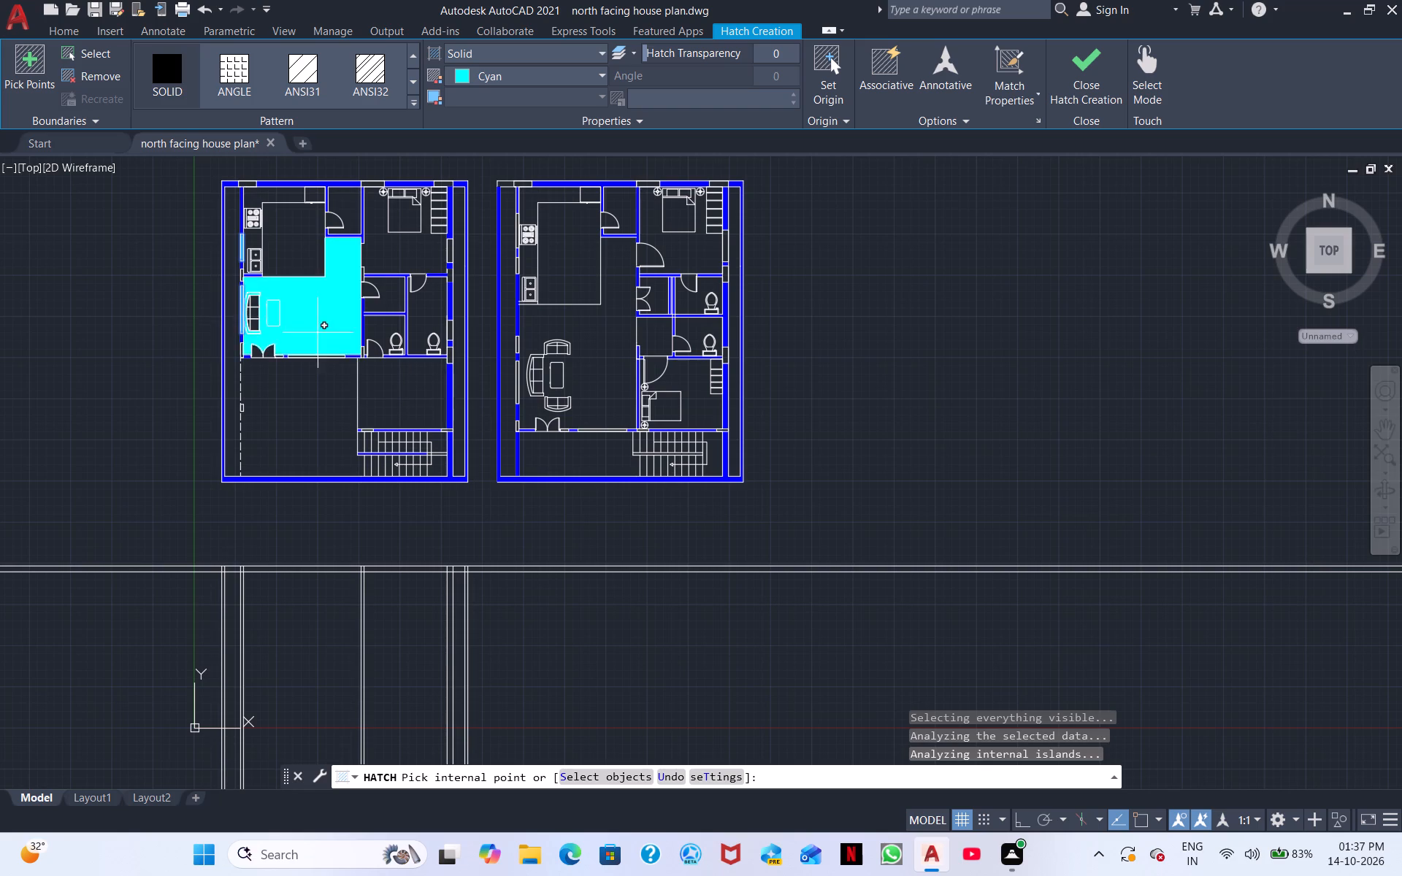
scroll(257, 337, up, 4)
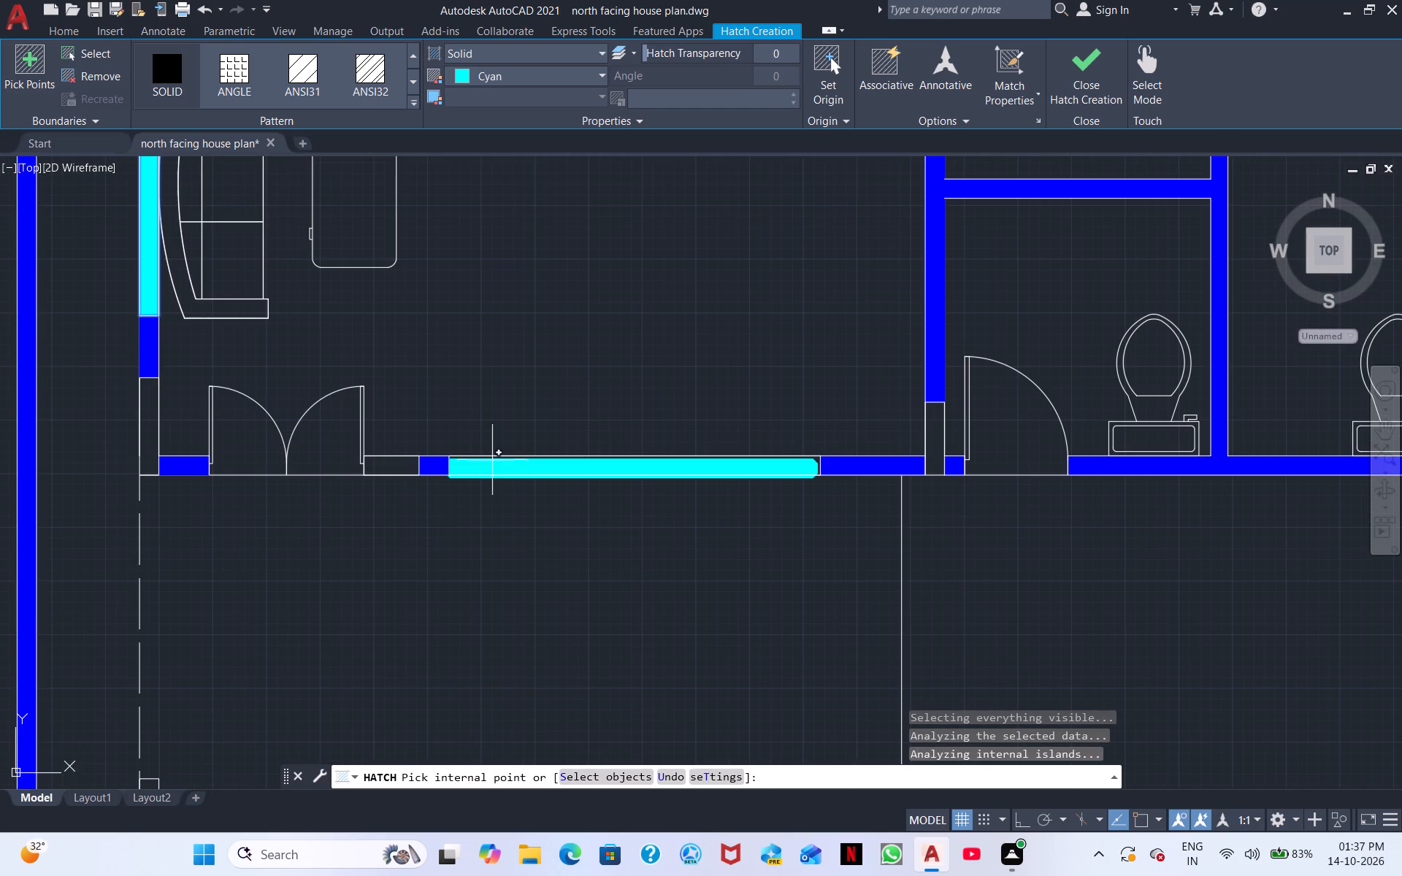
click(512, 466)
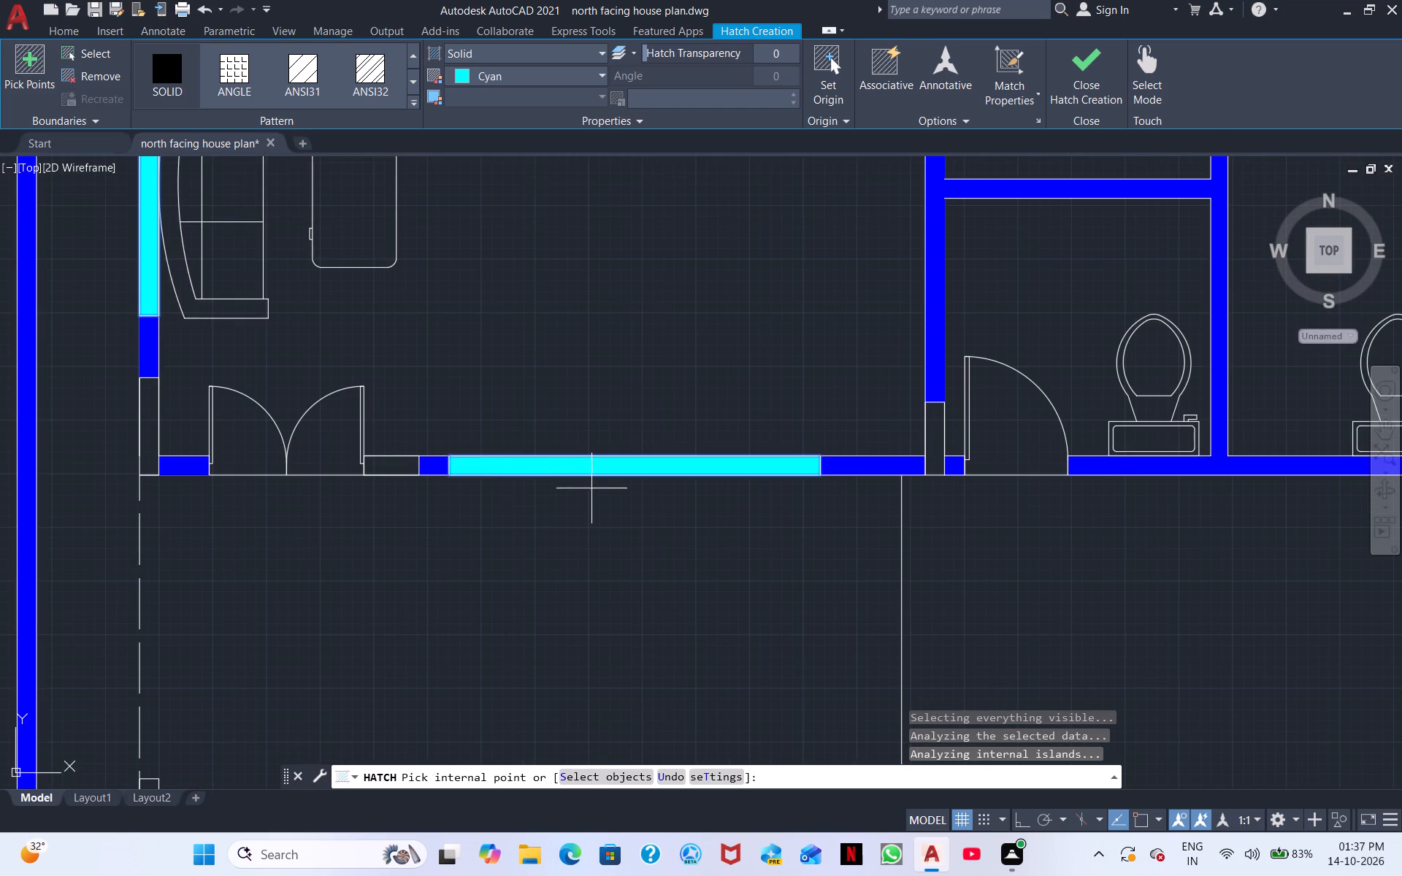
scroll(594, 488, down, 2)
middle_drag(770, 503, 343, 498)
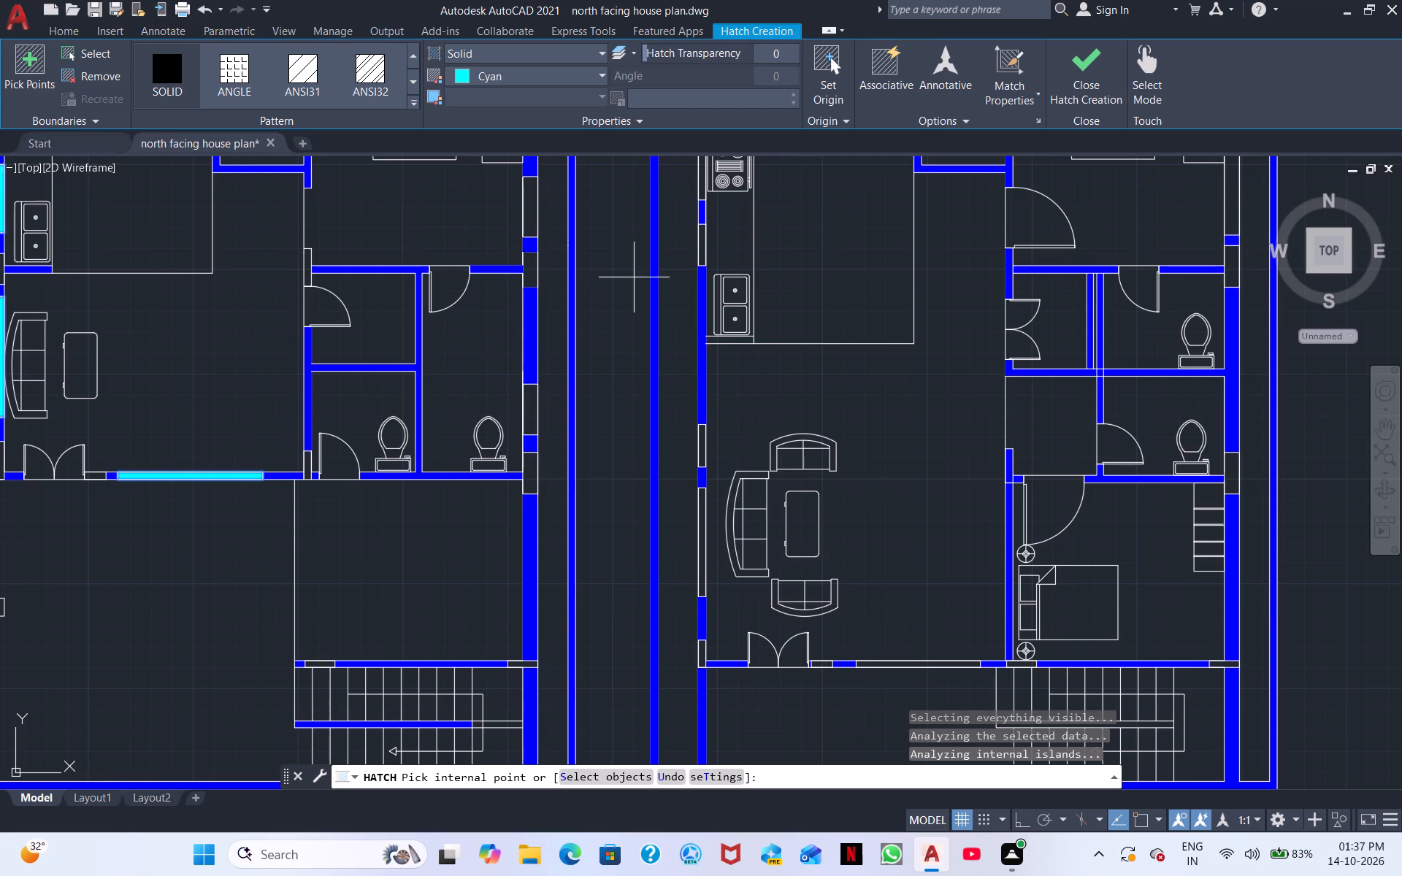
middle_drag(635, 290, 616, 426)
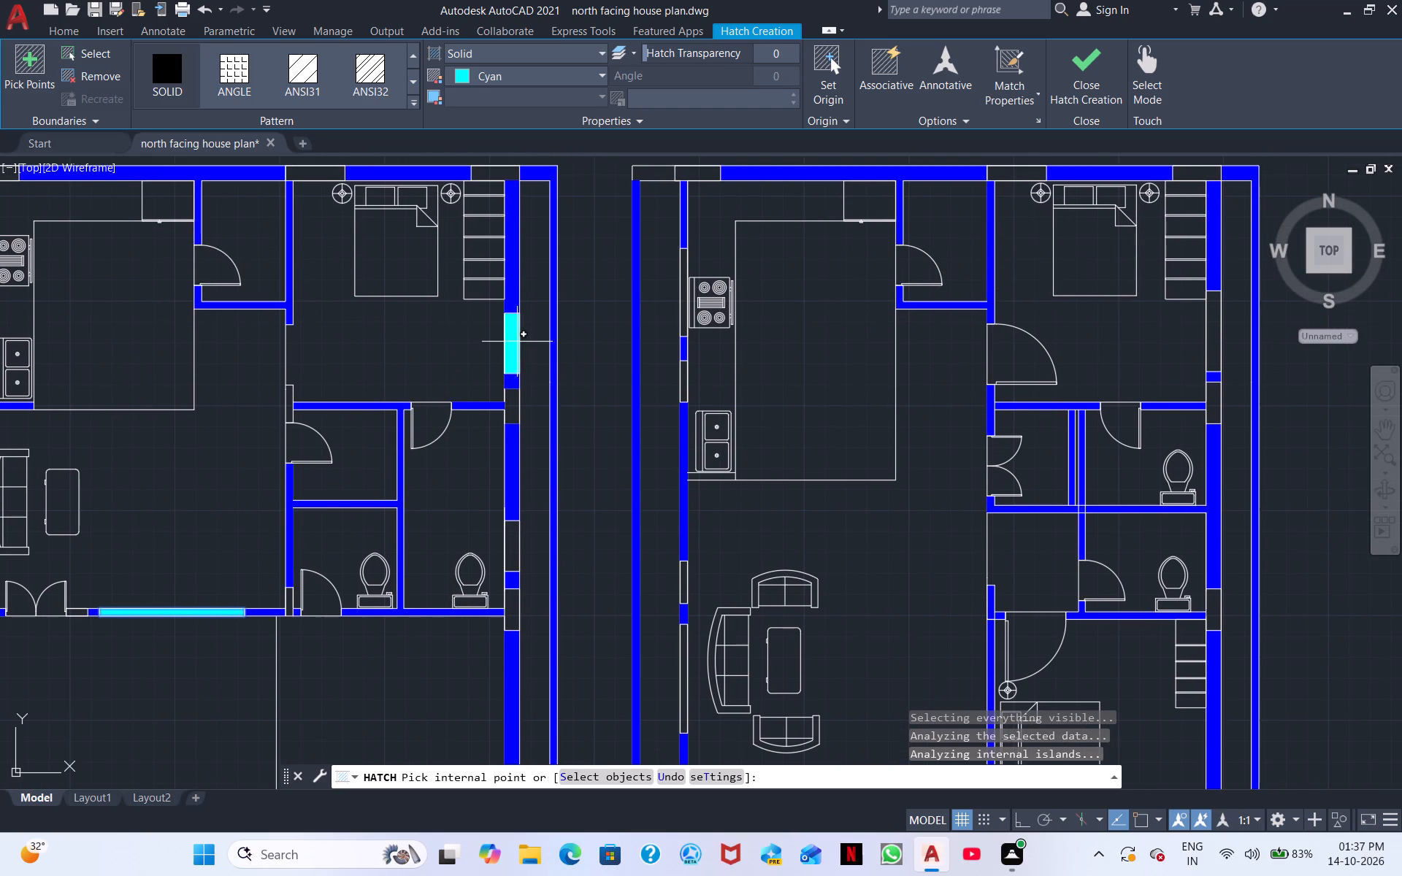
click(519, 339)
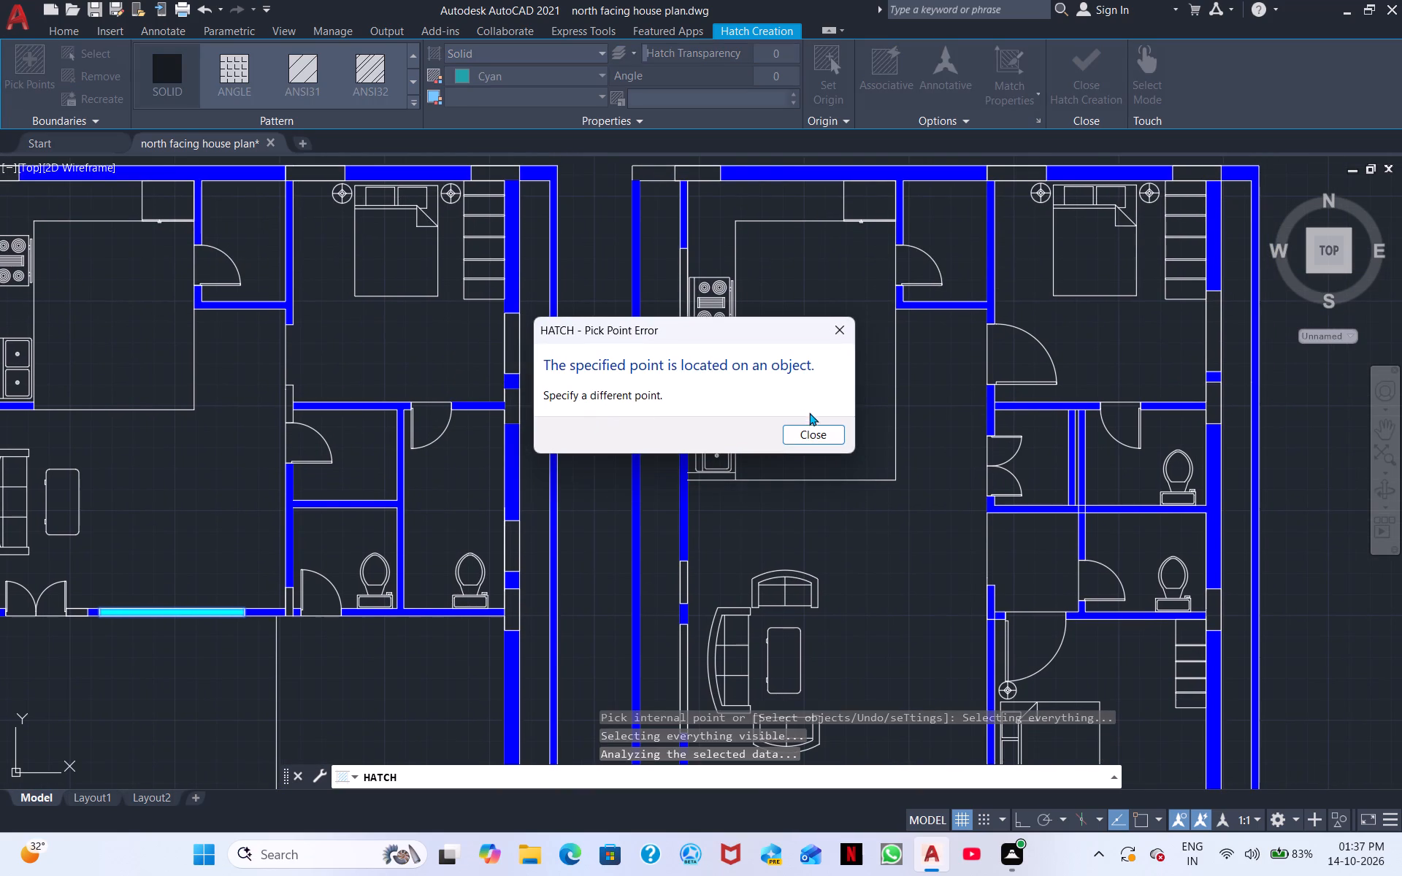
click(806, 433)
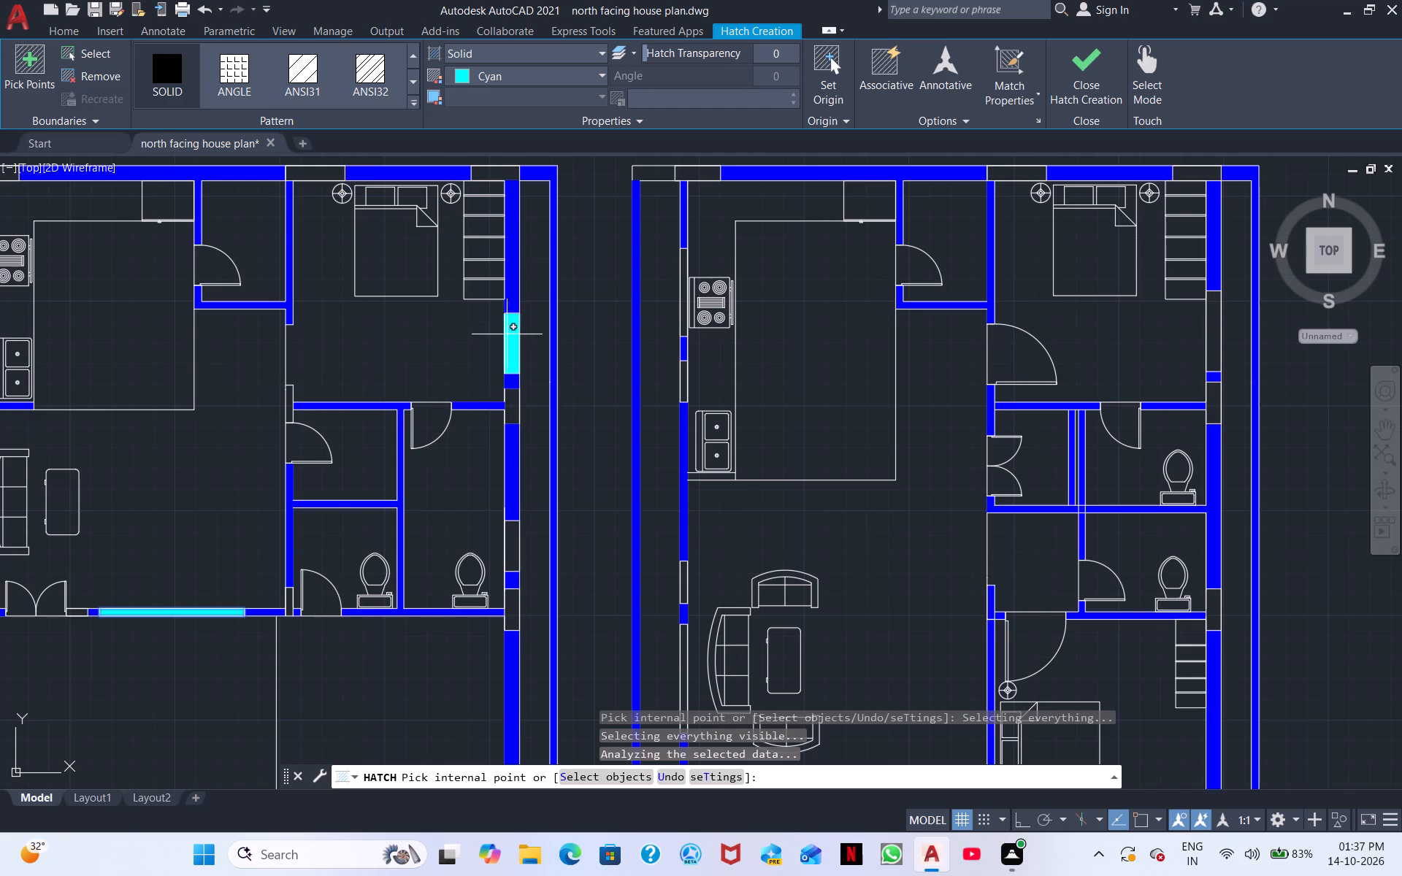
click(512, 334)
Hatch solid cyan the right-hand plan's living room windows: the long one near the double door and the one behind the sofa.
scroll(593, 337, down, 2)
middle_drag(654, 369, 541, 304)
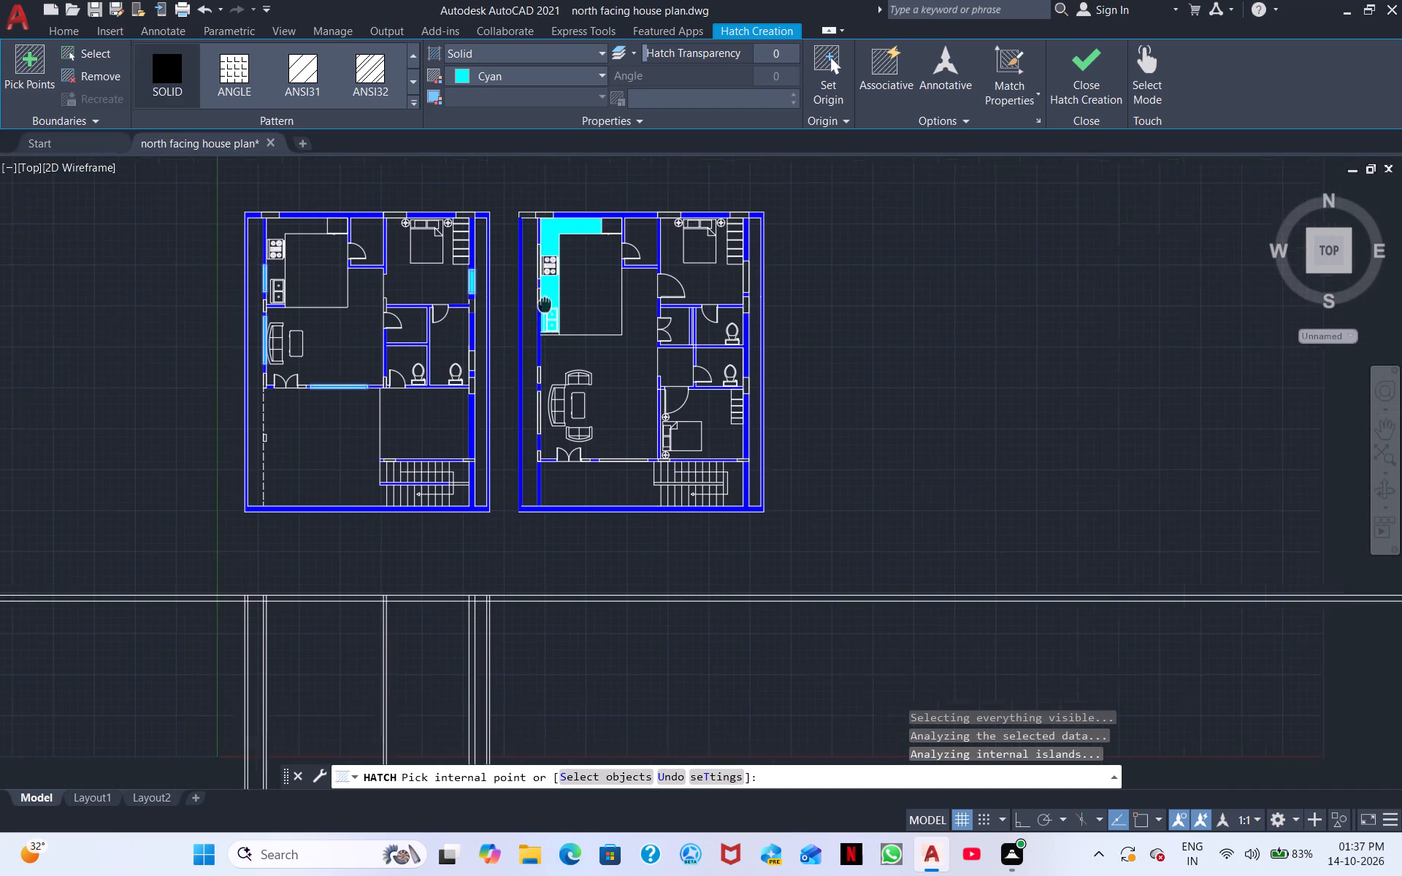
middle_drag(541, 304, 523, 299)
scroll(415, 312, down, 1)
scroll(386, 353, up, 3)
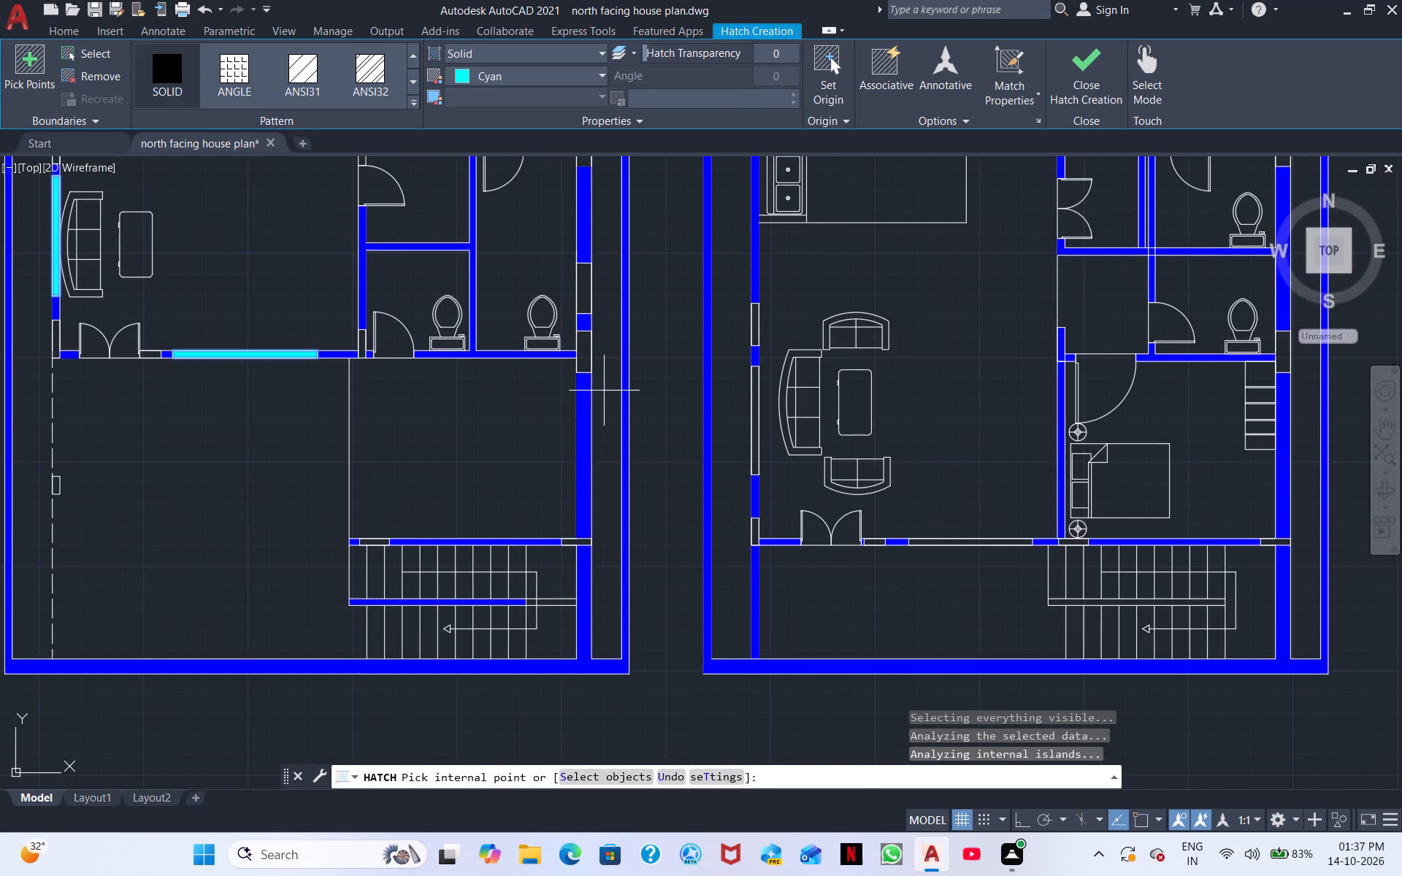
middle_drag(579, 448, 413, 298)
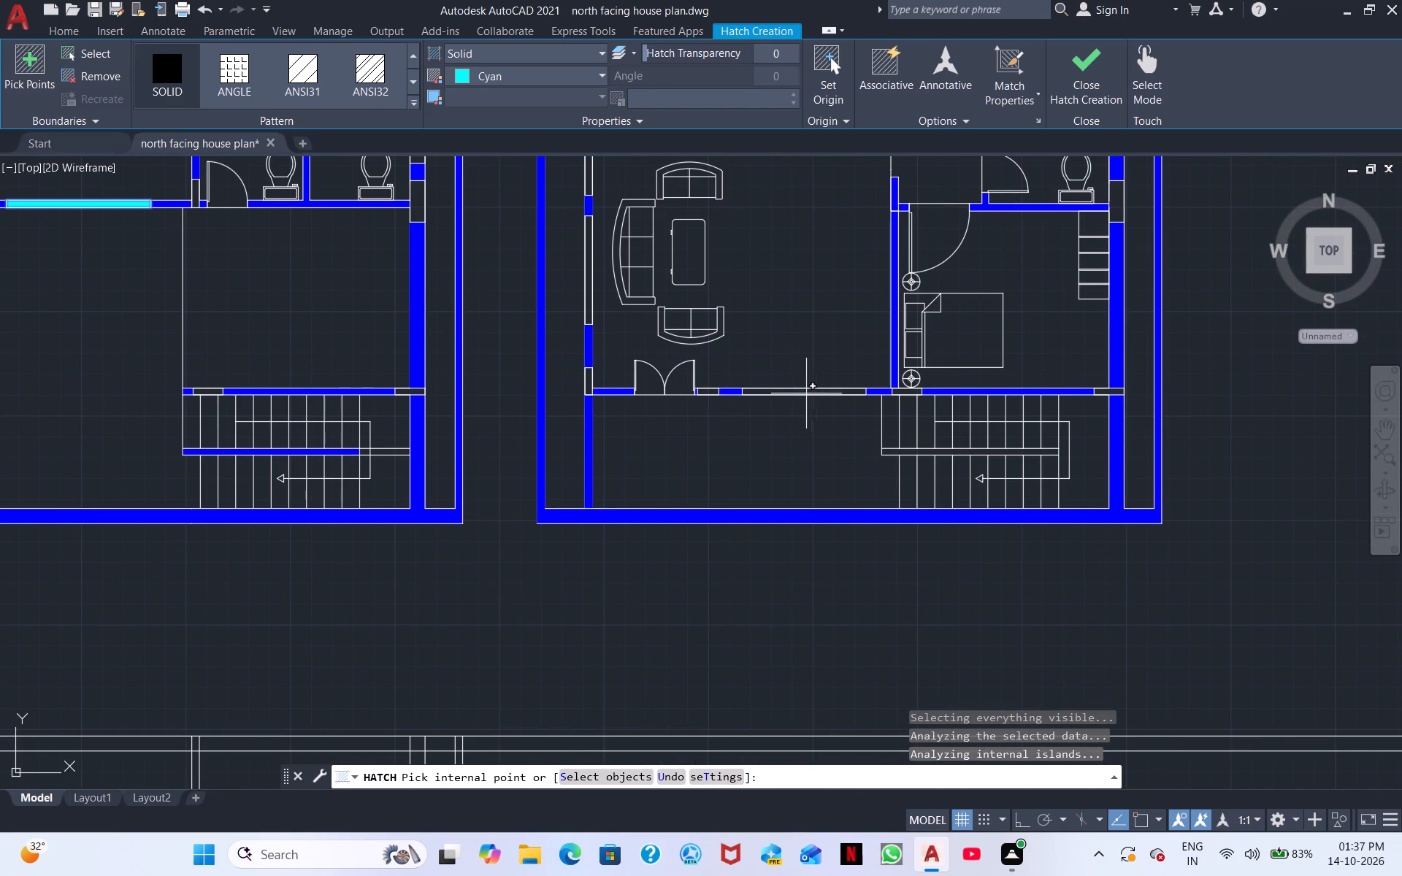
middle_drag(831, 386, 591, 300)
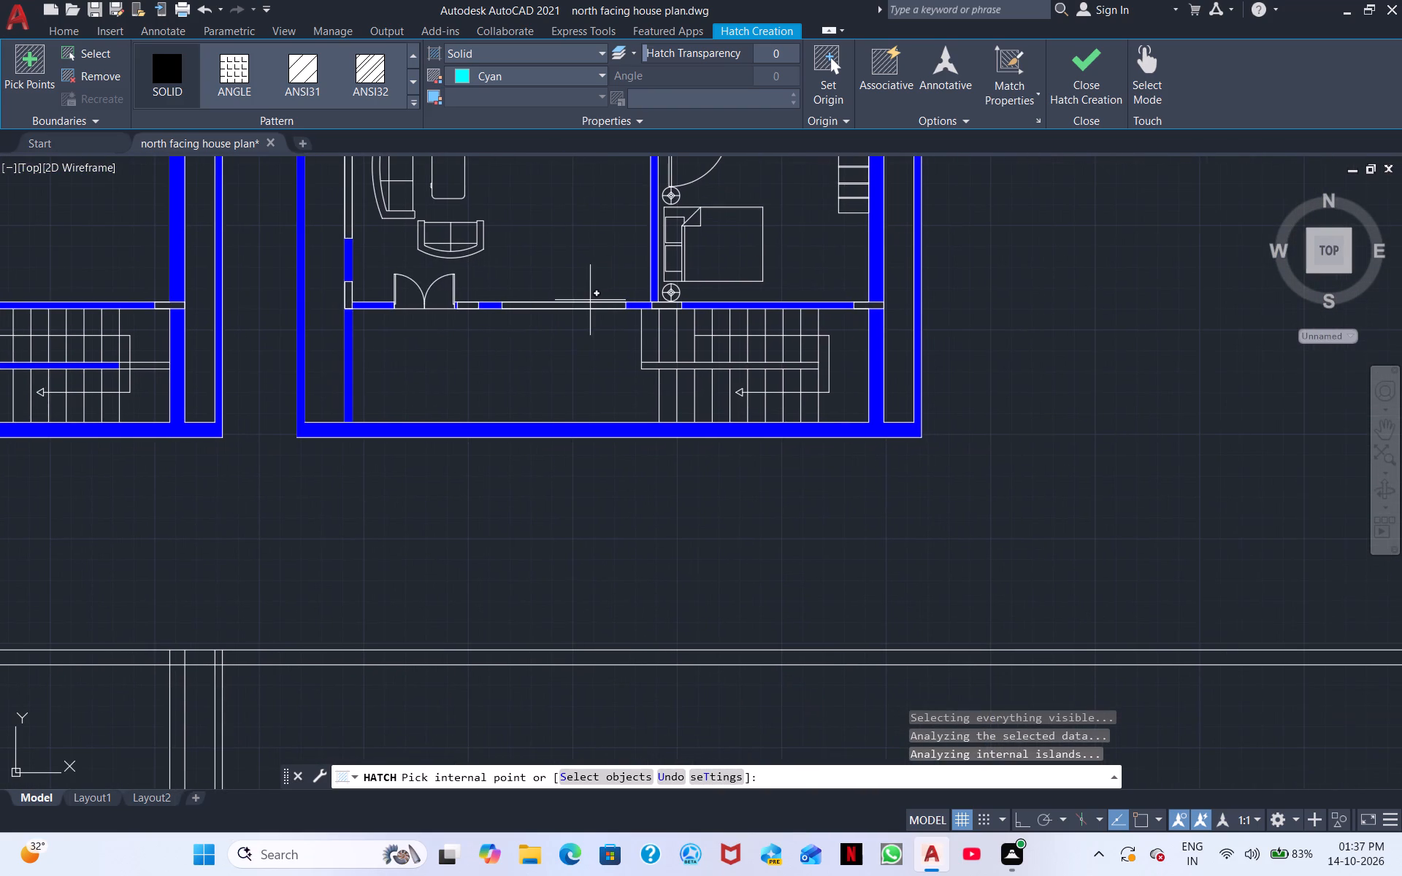
click(553, 304)
middle_drag(575, 237, 536, 457)
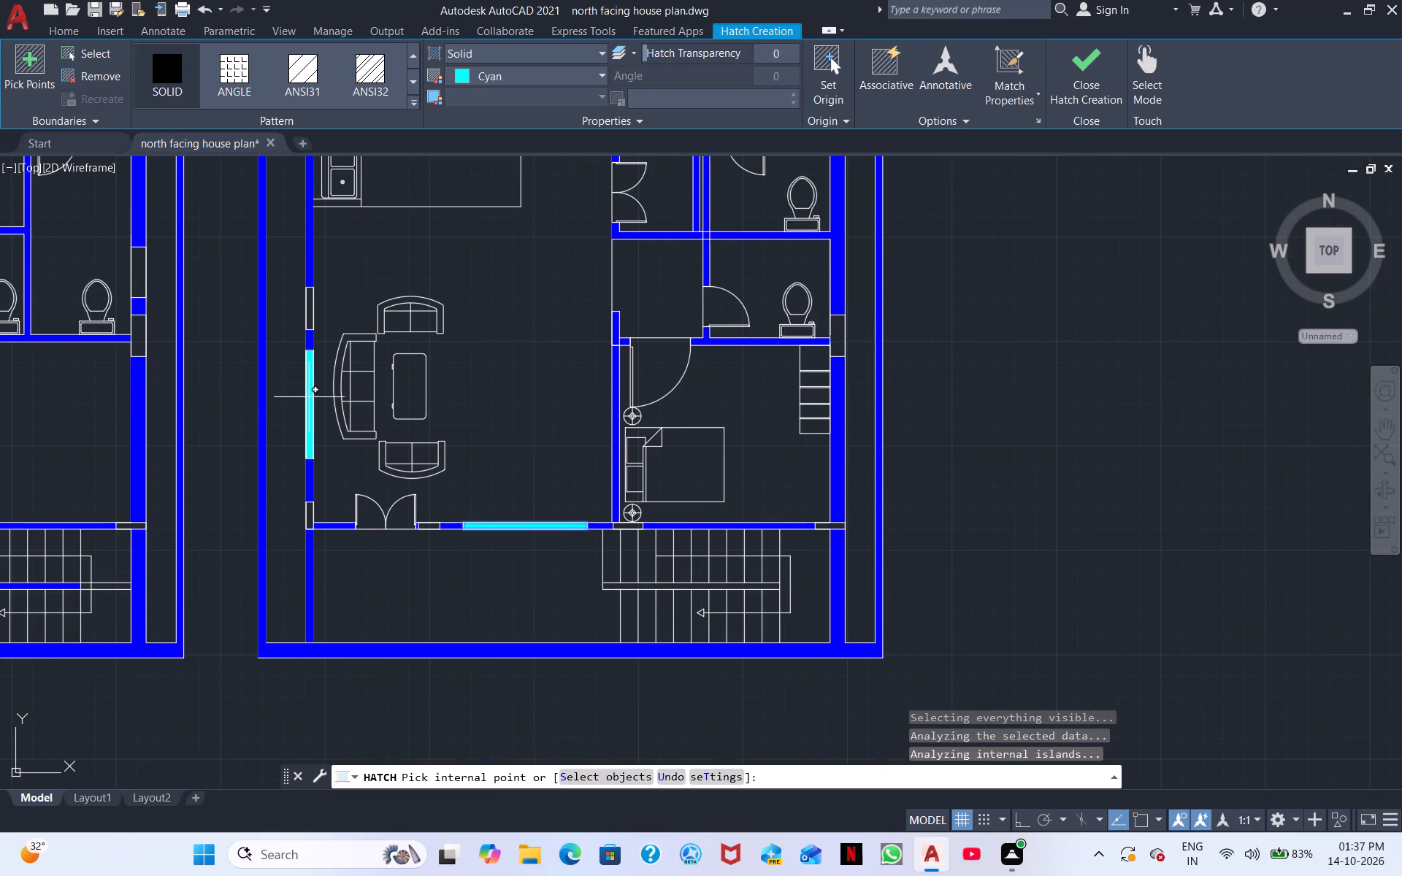
click(309, 397)
Hatch solid cyan the right-hand plan's kitchen window behind the stove and upper bedroom side window, and end the hatch.
middle_drag(491, 285, 434, 448)
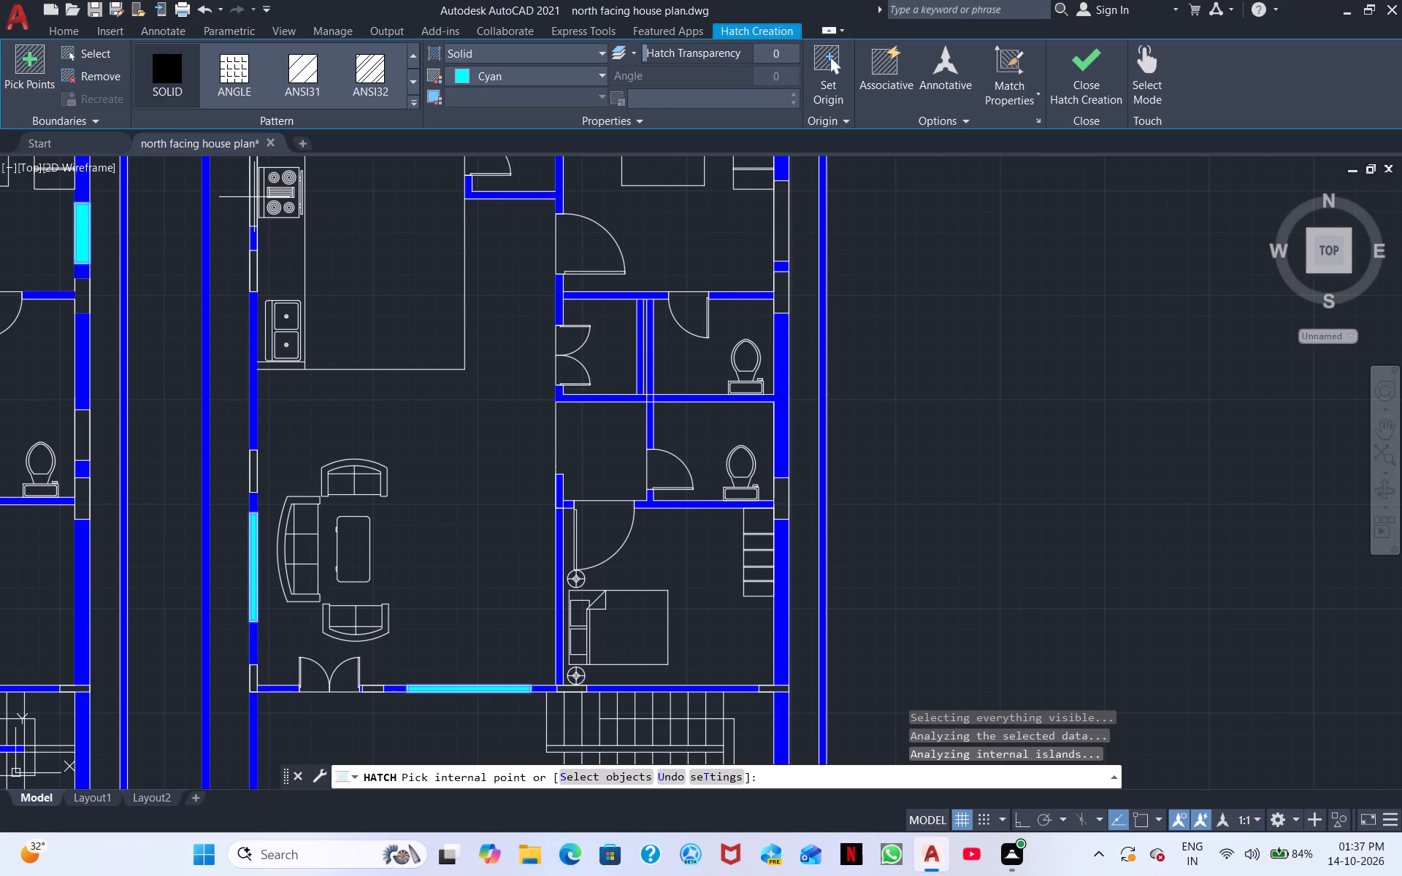
middle_drag(266, 218, 296, 404)
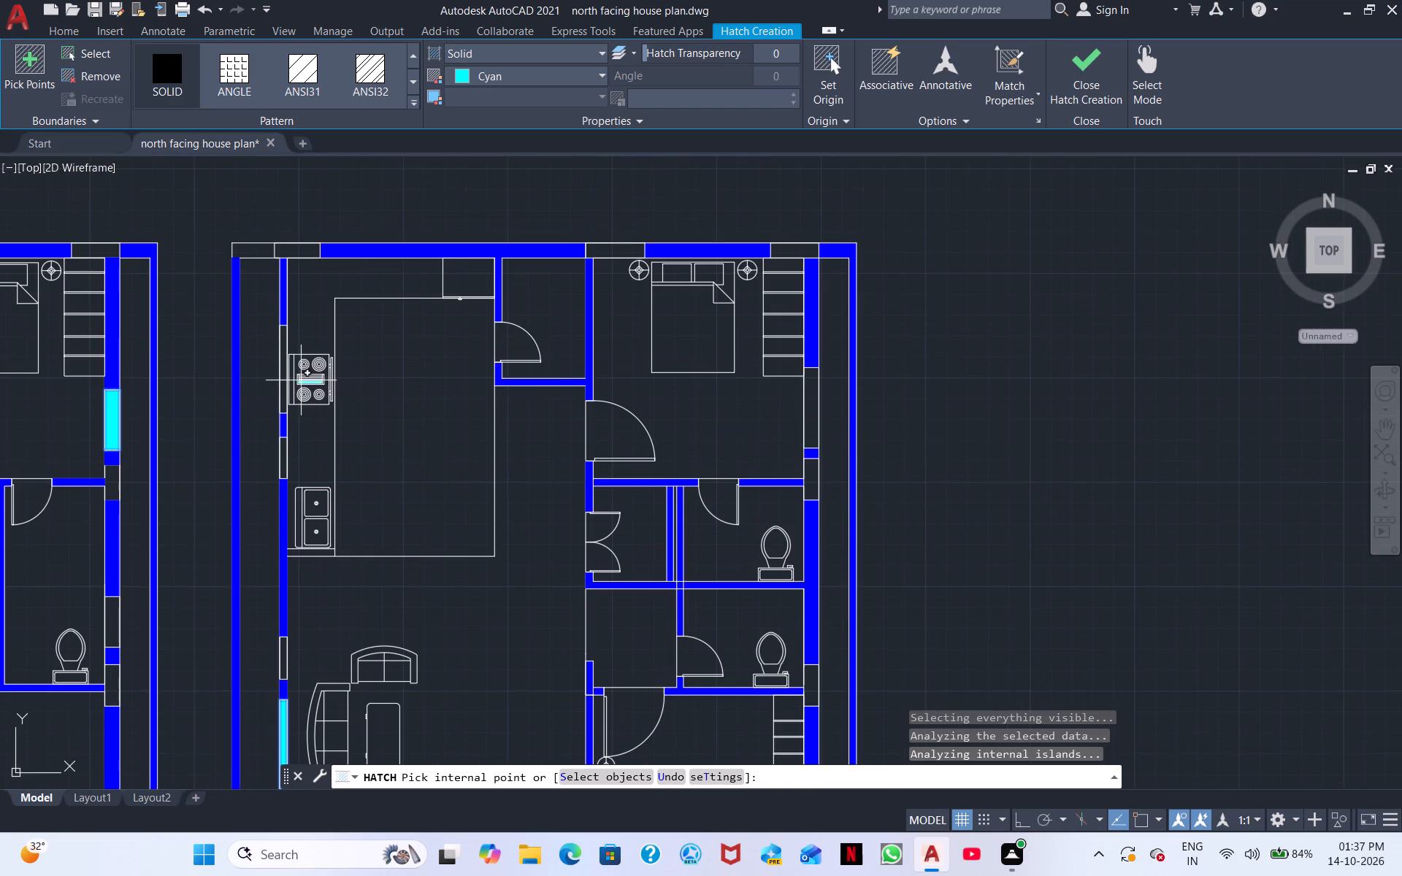
click(285, 353)
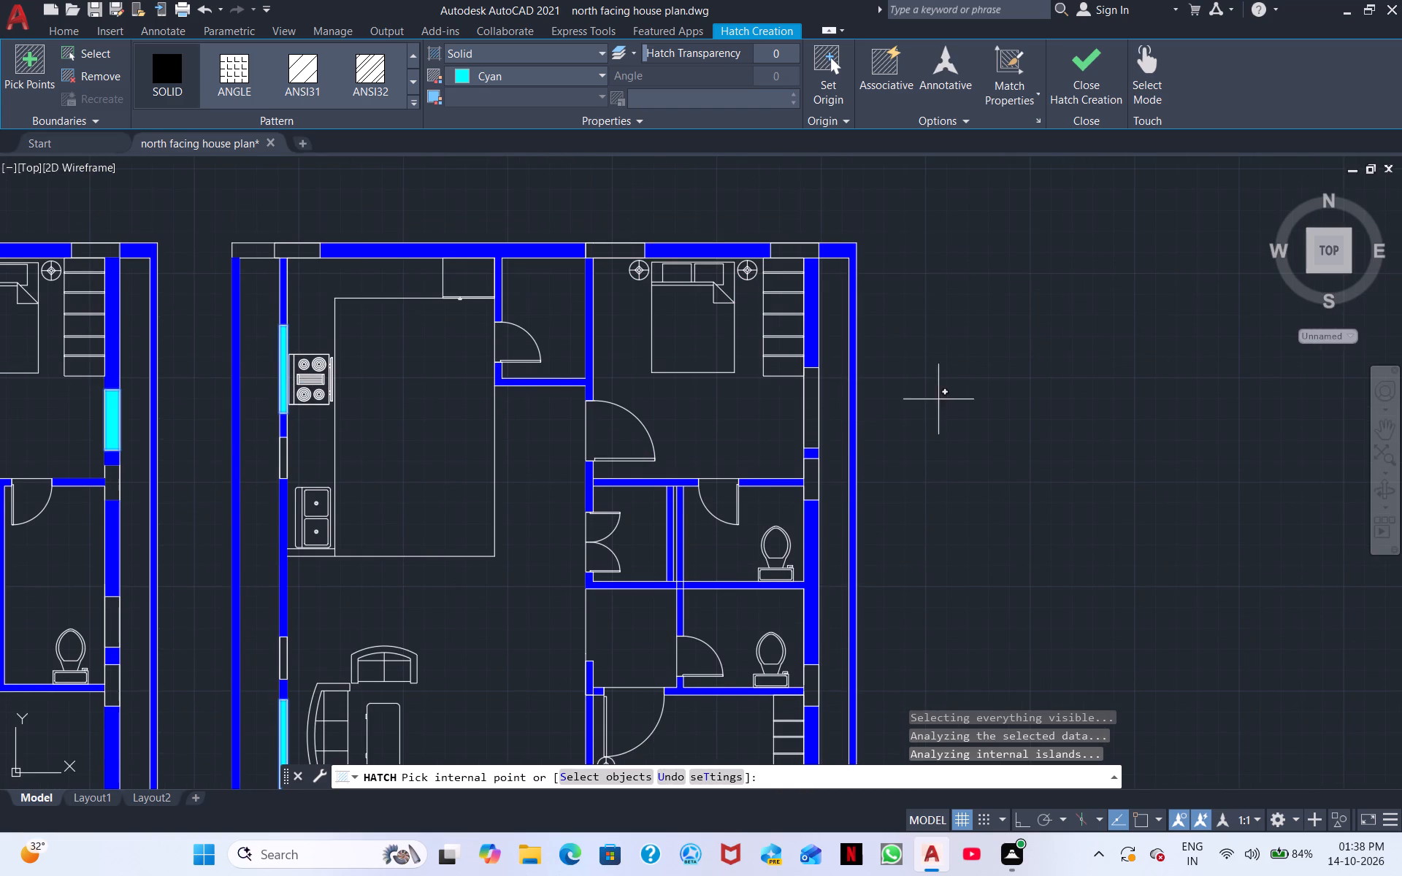
middle_drag(932, 404, 962, 345)
scroll(997, 355, down, 1)
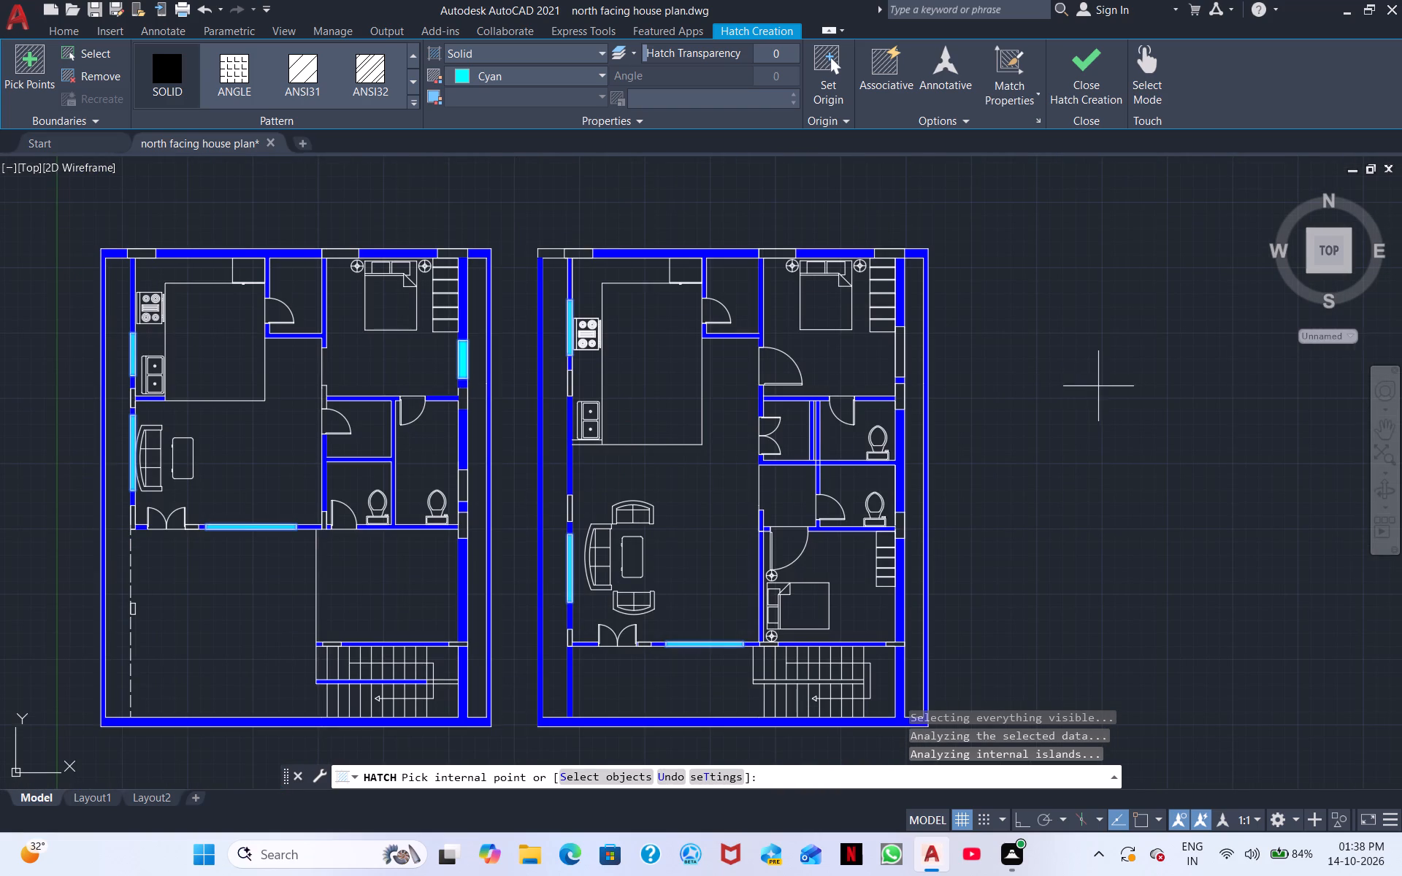
middle_drag(1017, 410, 995, 350)
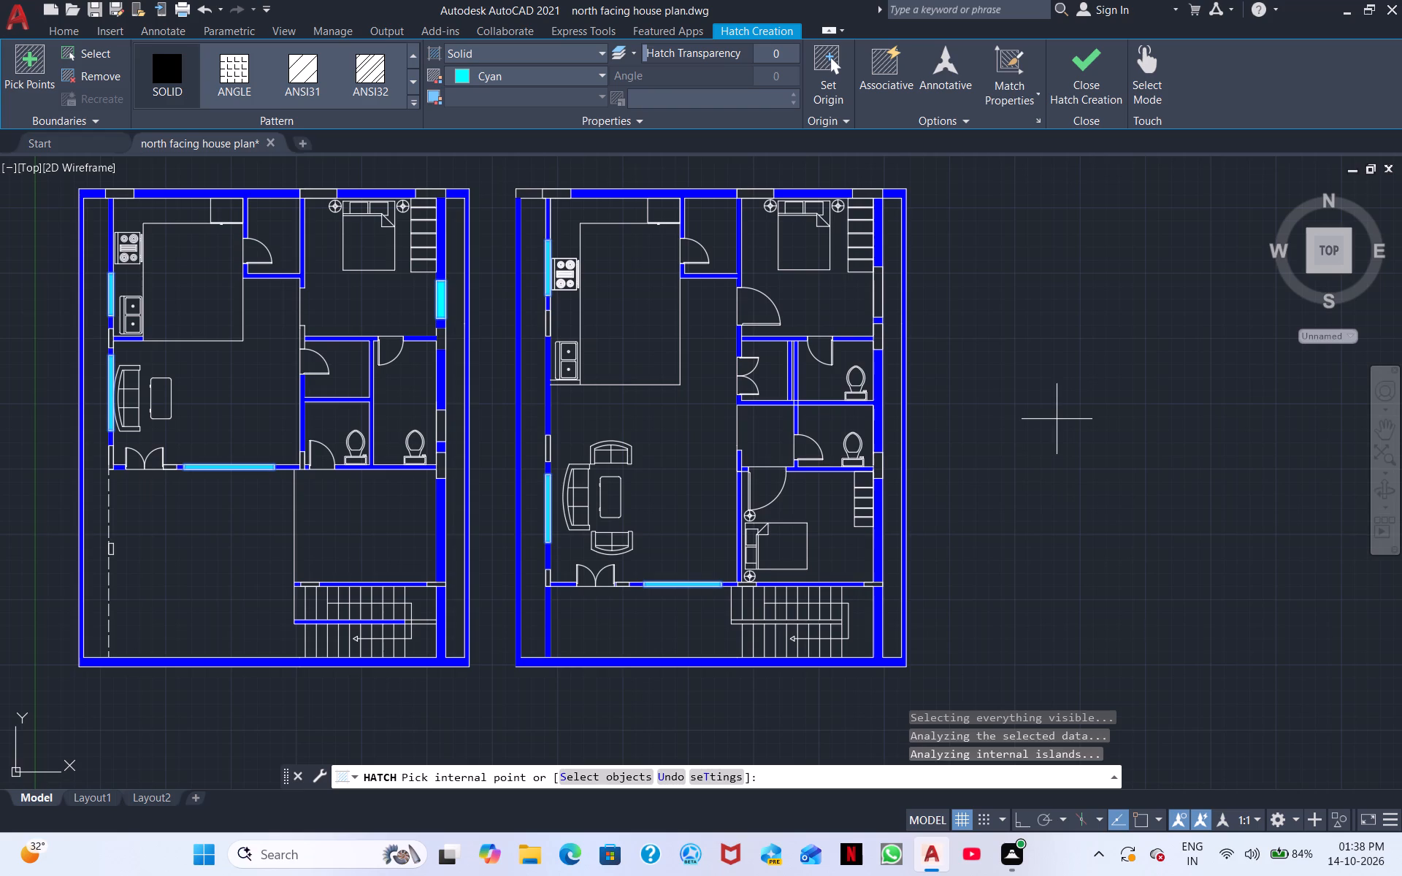
click(876, 299)
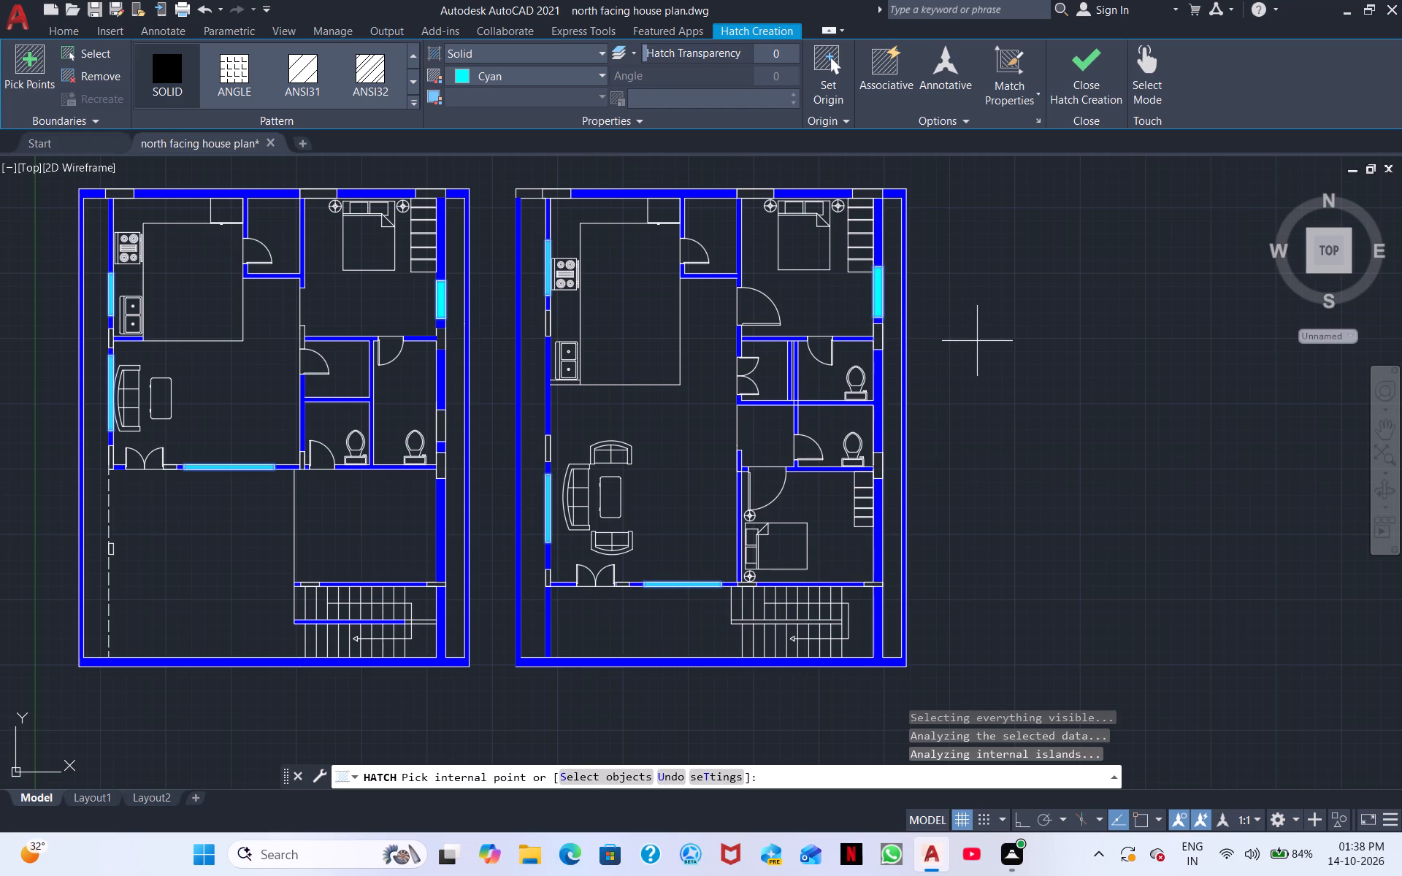
right_click(977, 336)
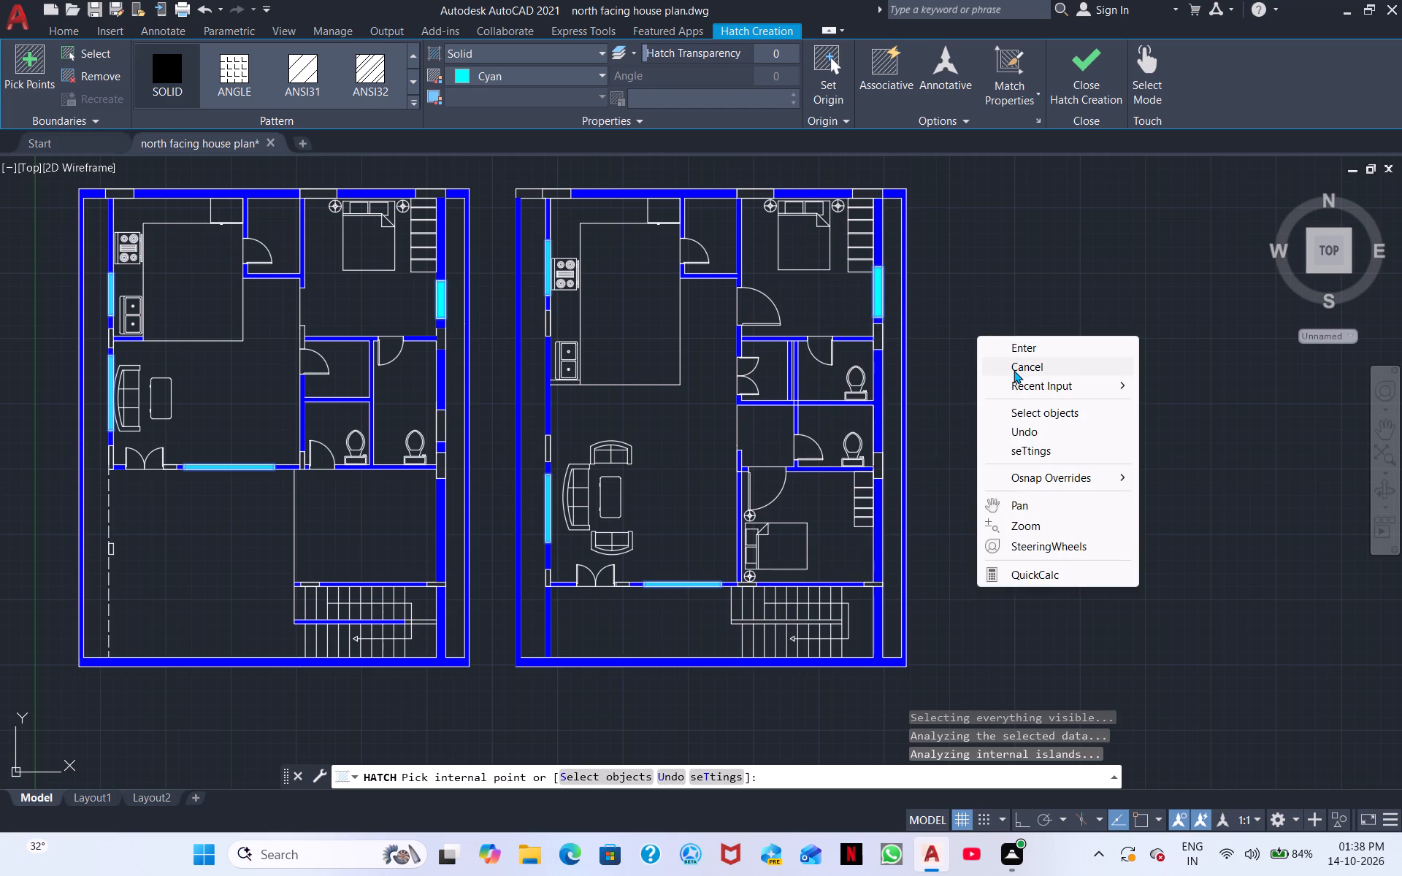
click(1016, 370)
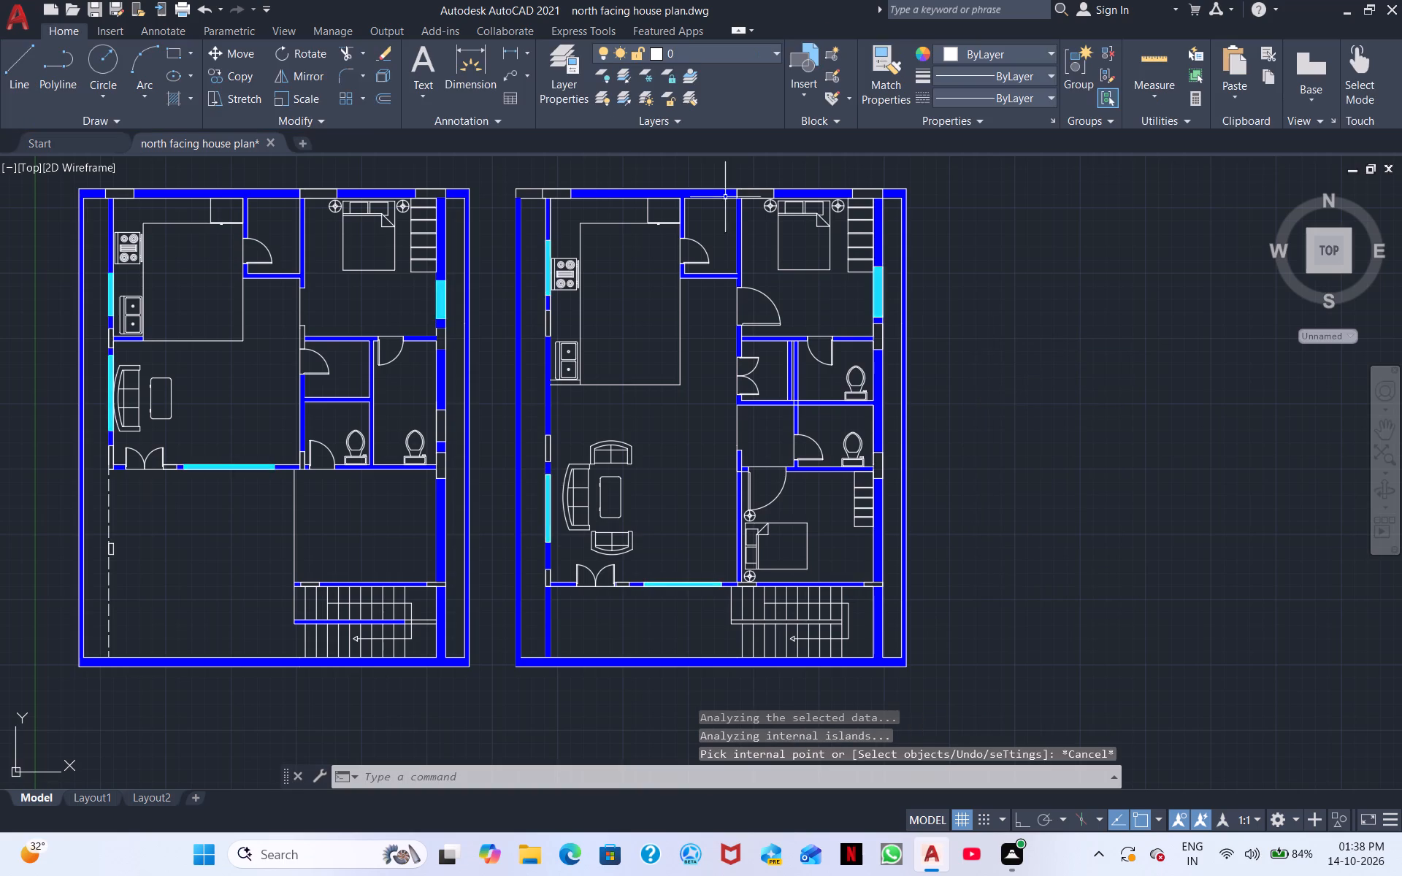
Hatch the unfilled outer corner of the right-hand plan's north wall, beside the kitchen, solid blue and end the hatch.
click(171, 101)
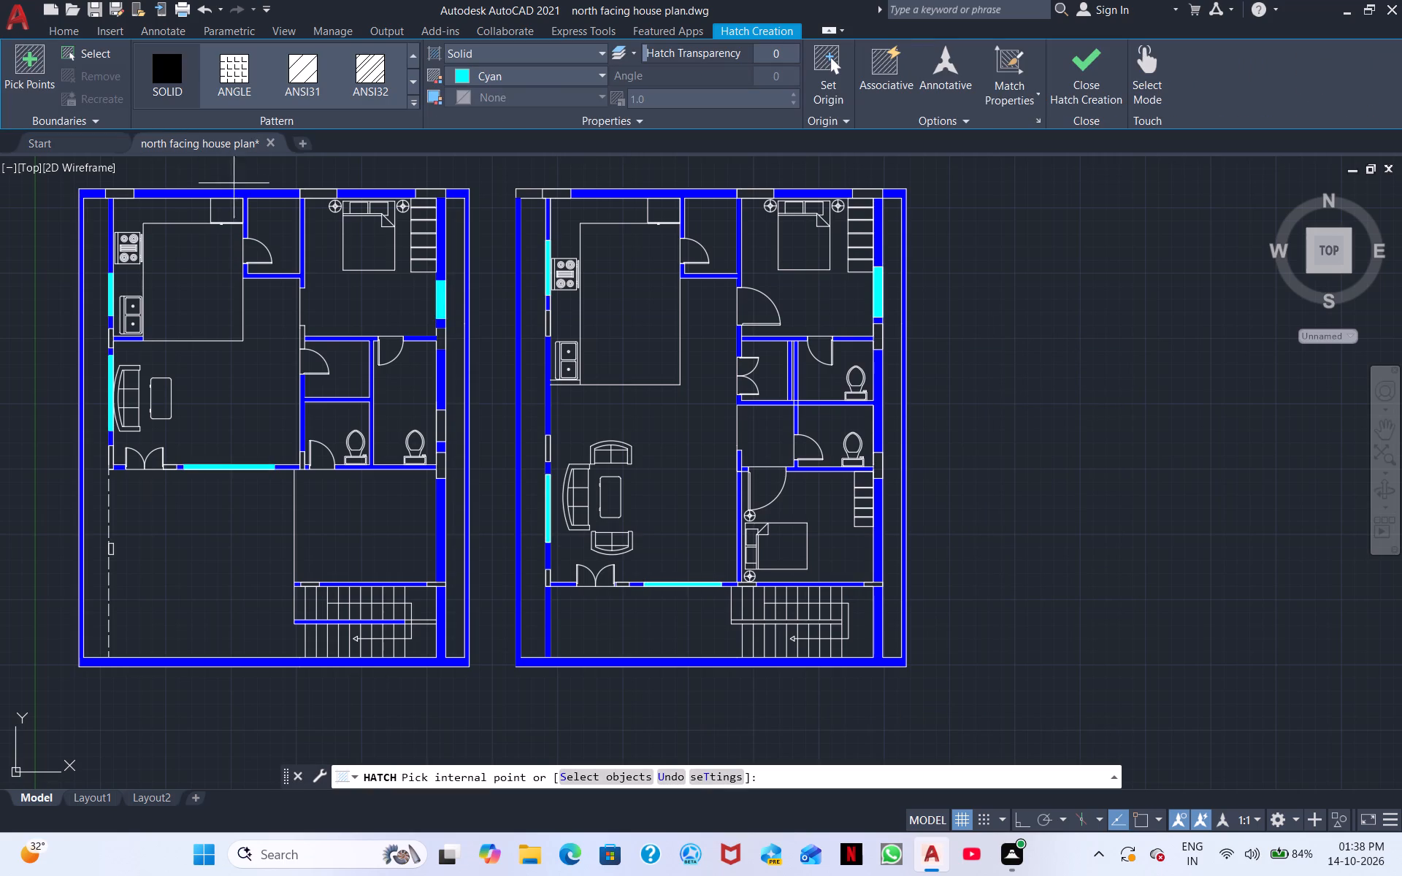
click(527, 77)
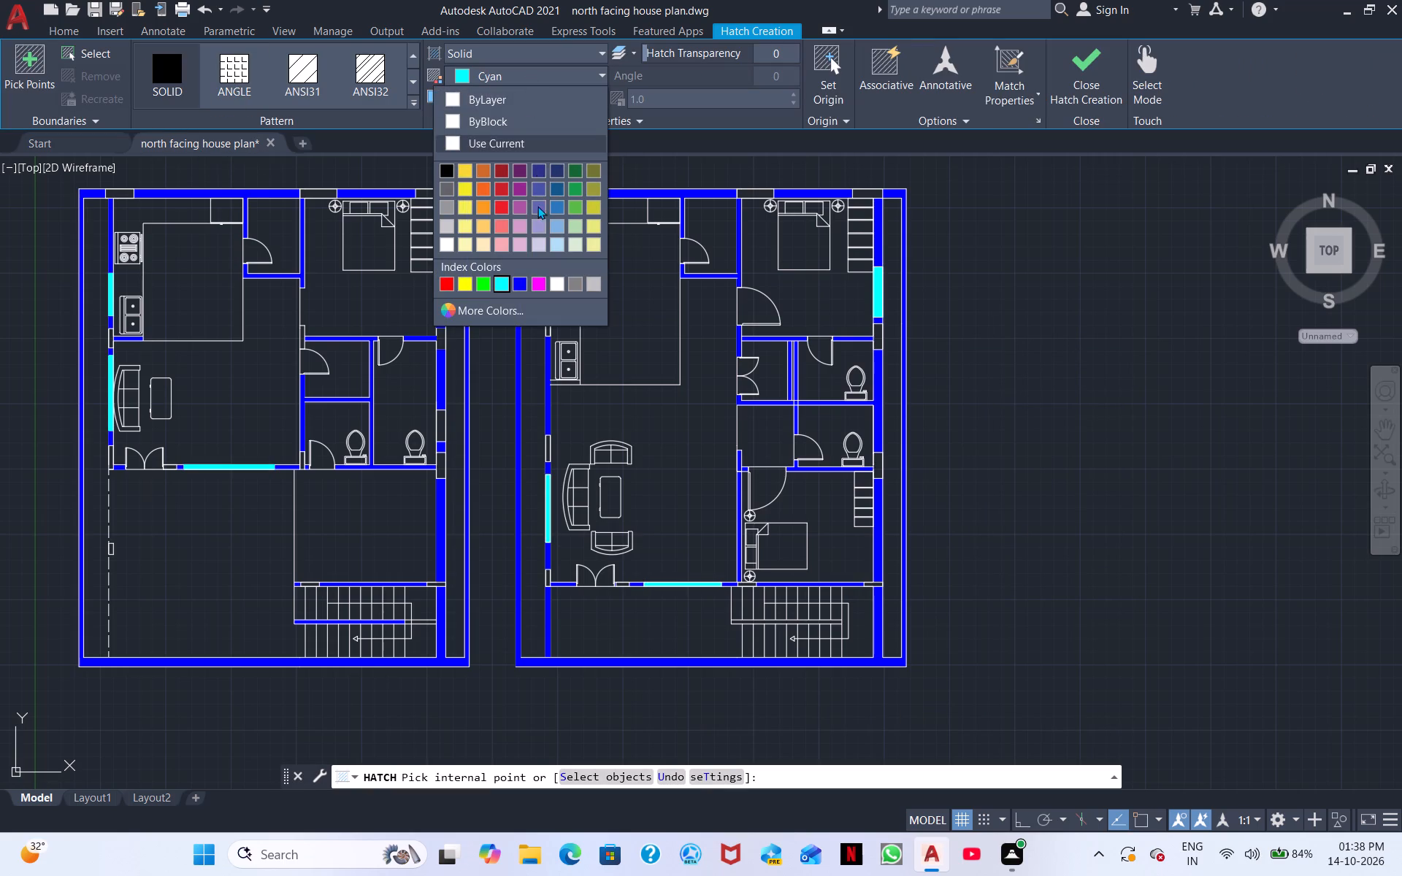
click(513, 287)
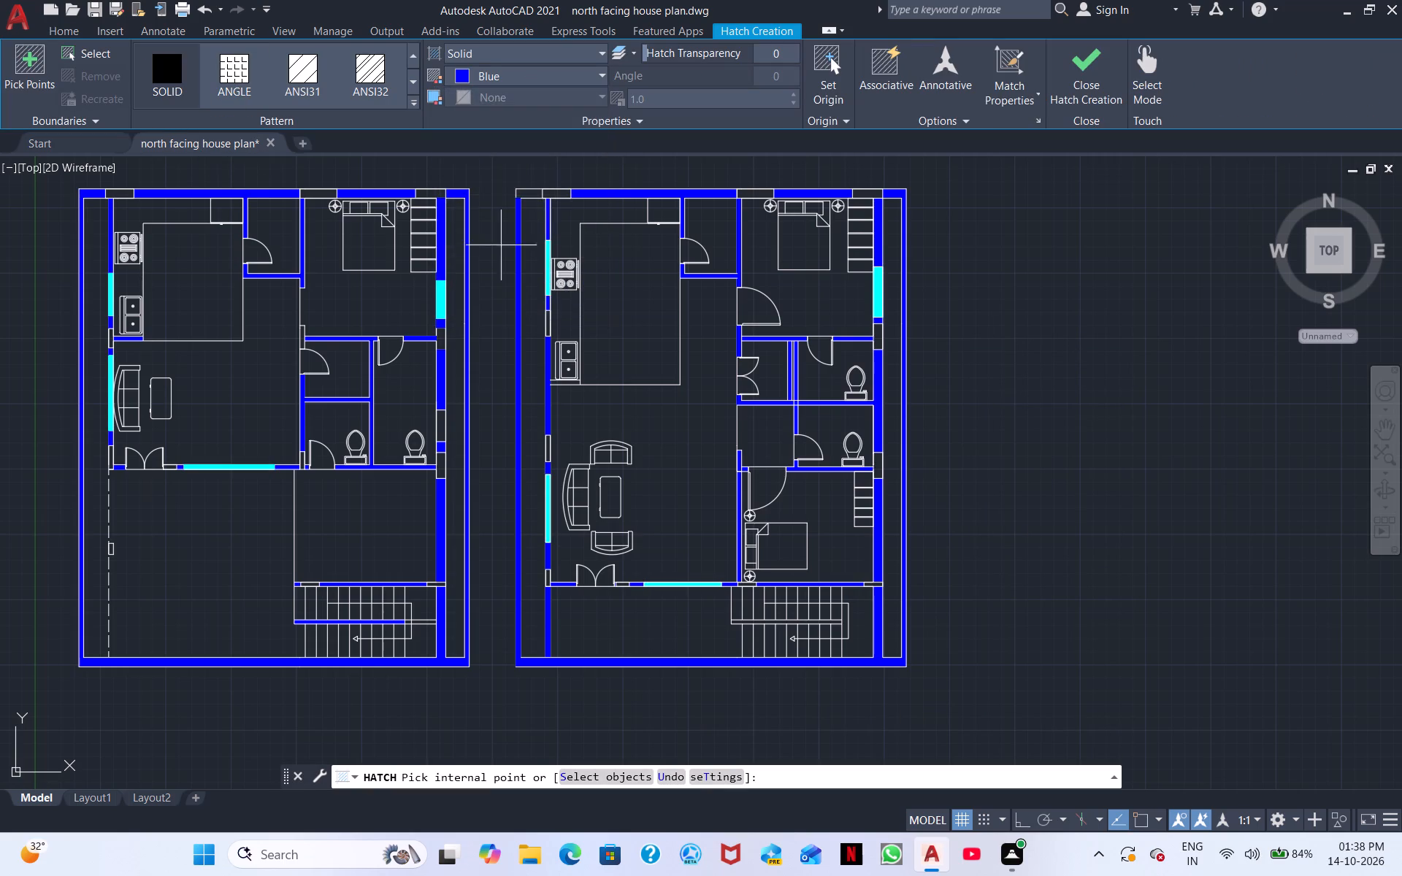
click(526, 195)
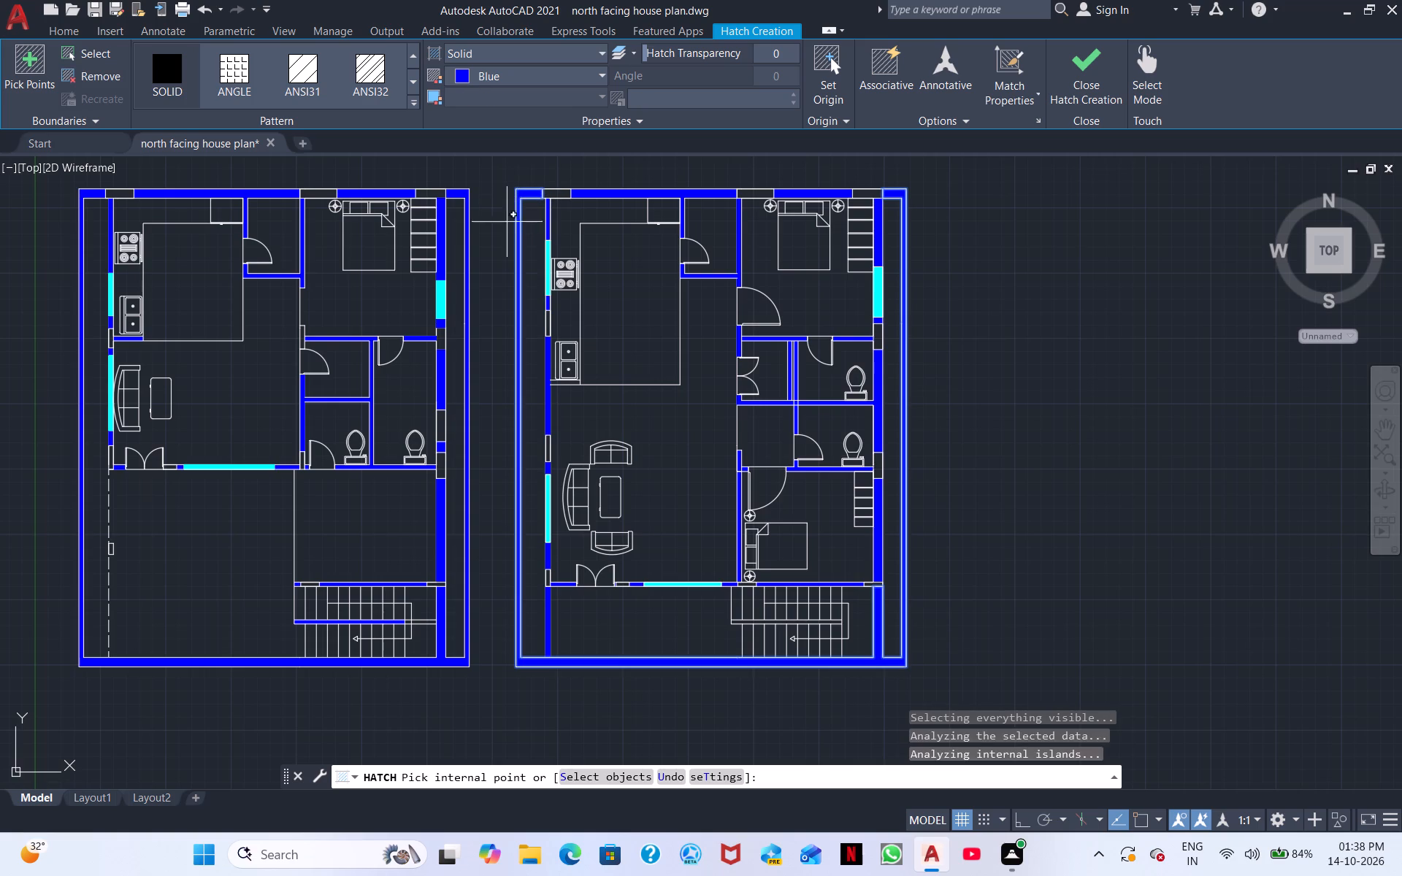
right_click(992, 329)
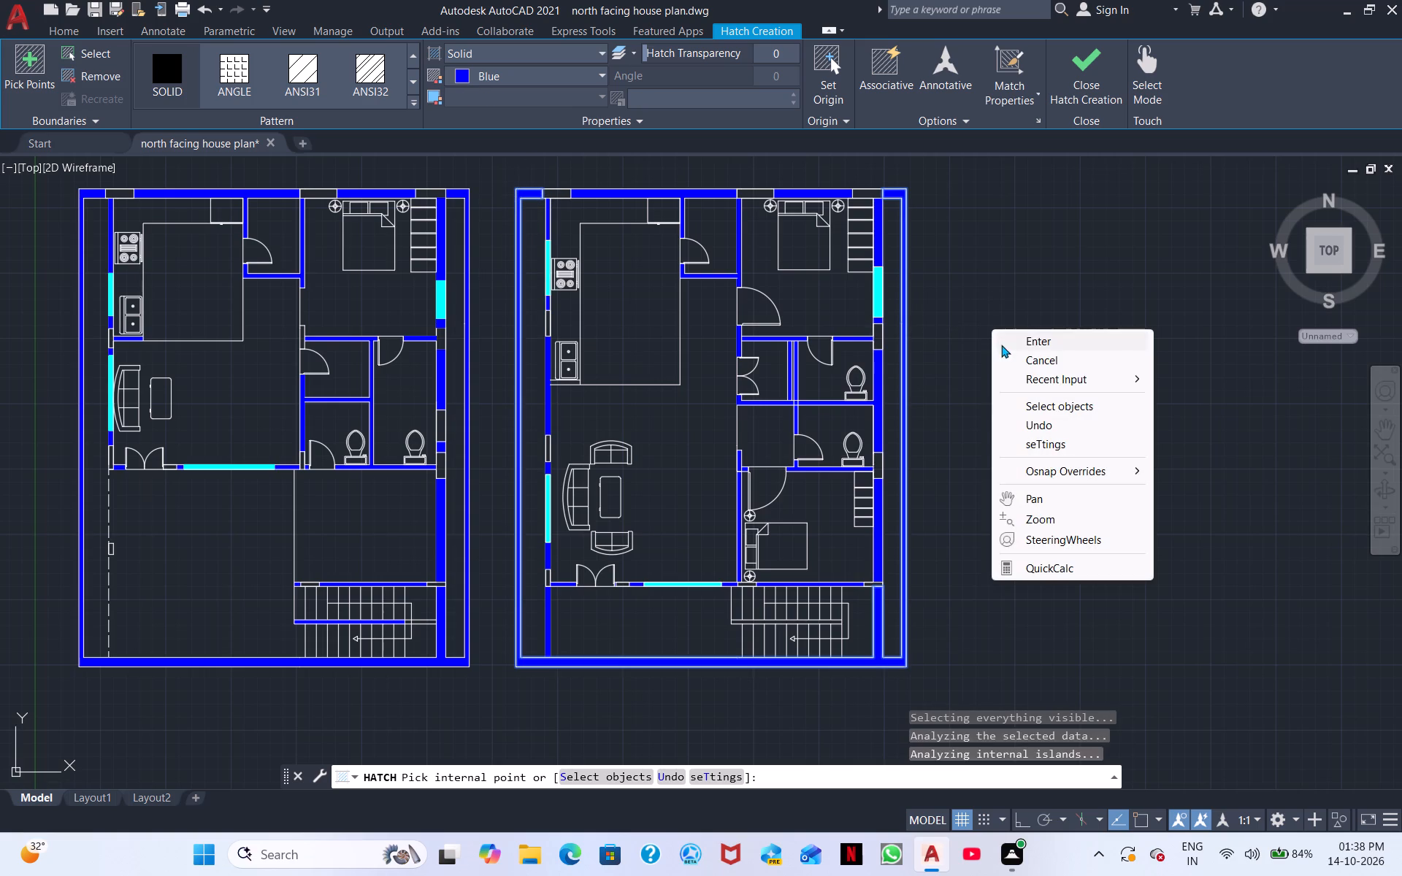
click(1025, 361)
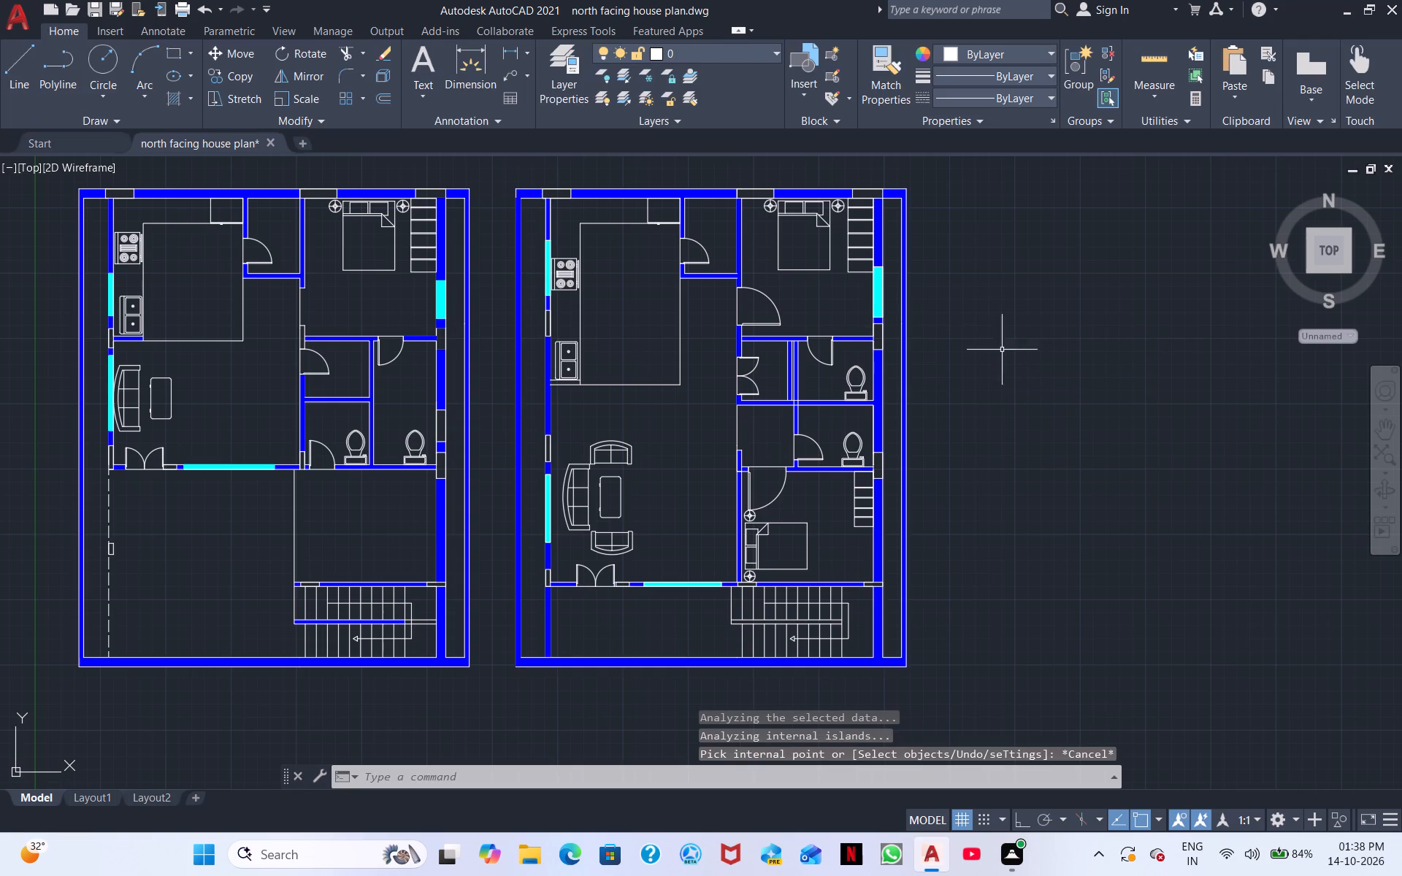
Start a solid white (255,255,255) hatch and fill the left-hand plan's north wall columns near the stove and at the bedroom's inner corner.
scroll(497, 268, down, 1)
scroll(533, 272, up, 3)
scroll(524, 277, down, 2)
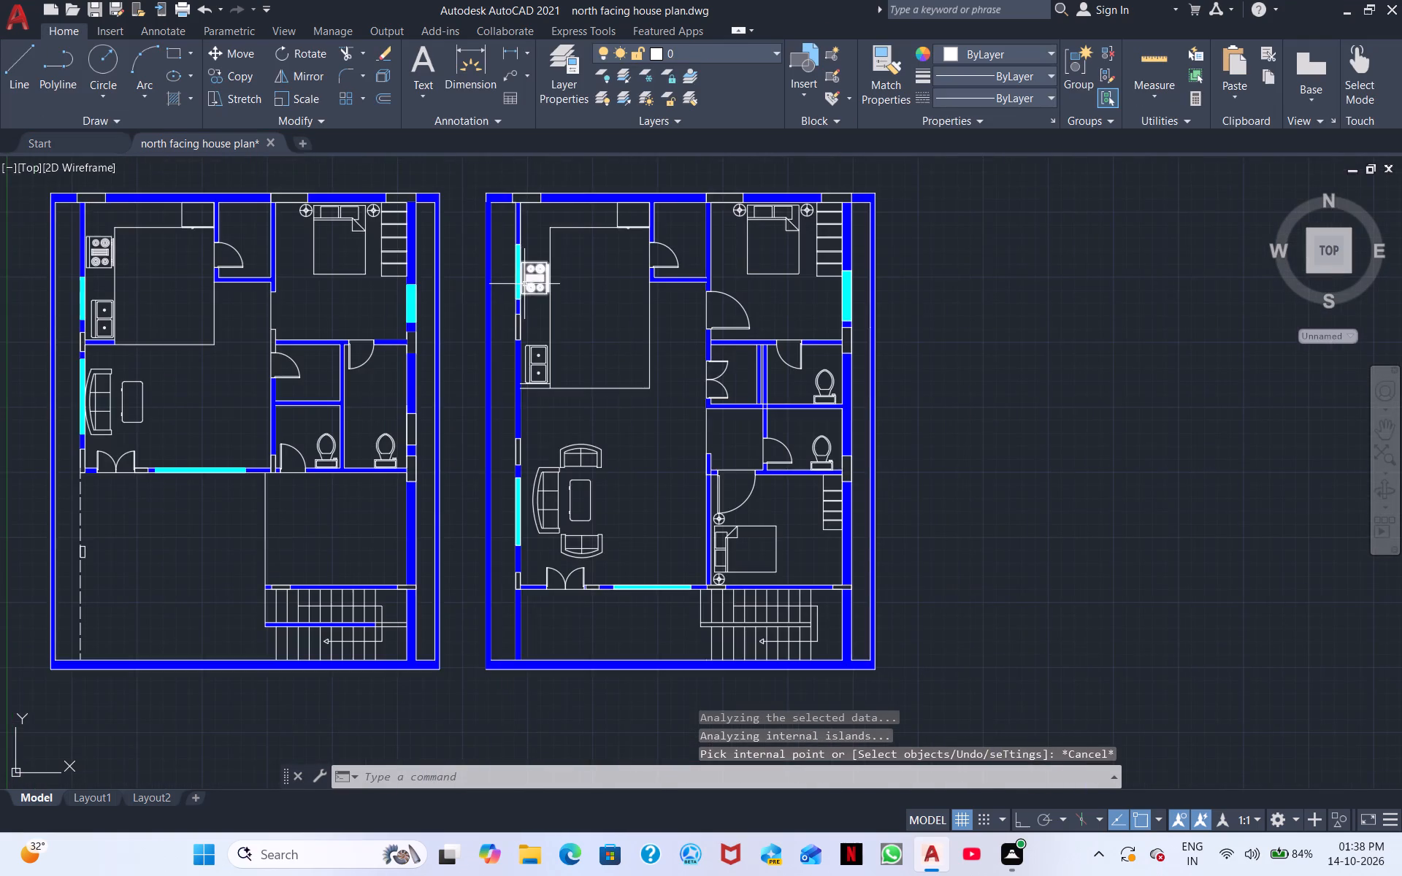
scroll(478, 197, up, 4)
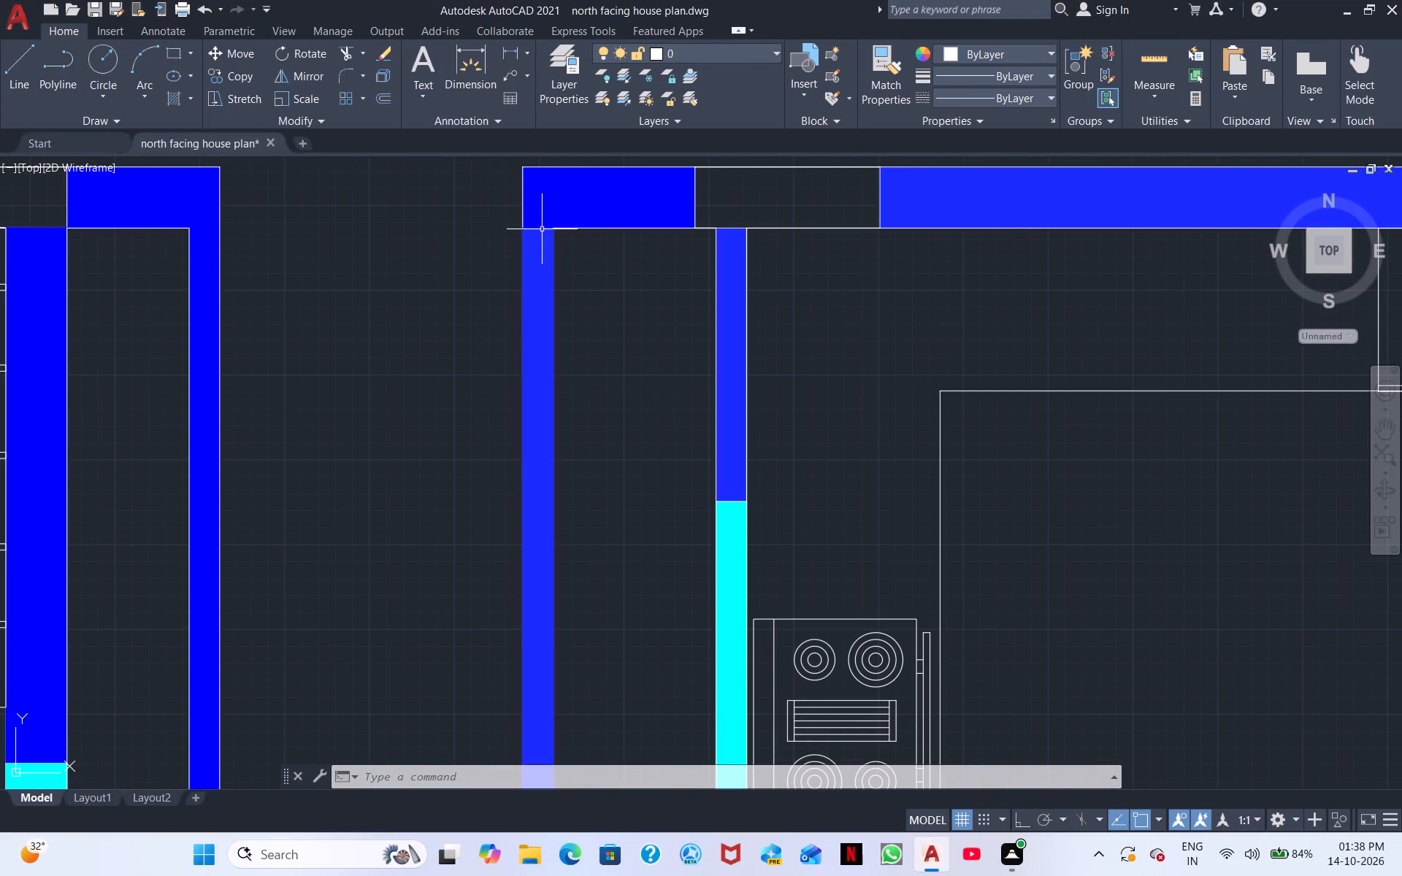
scroll(495, 269, down, 2)
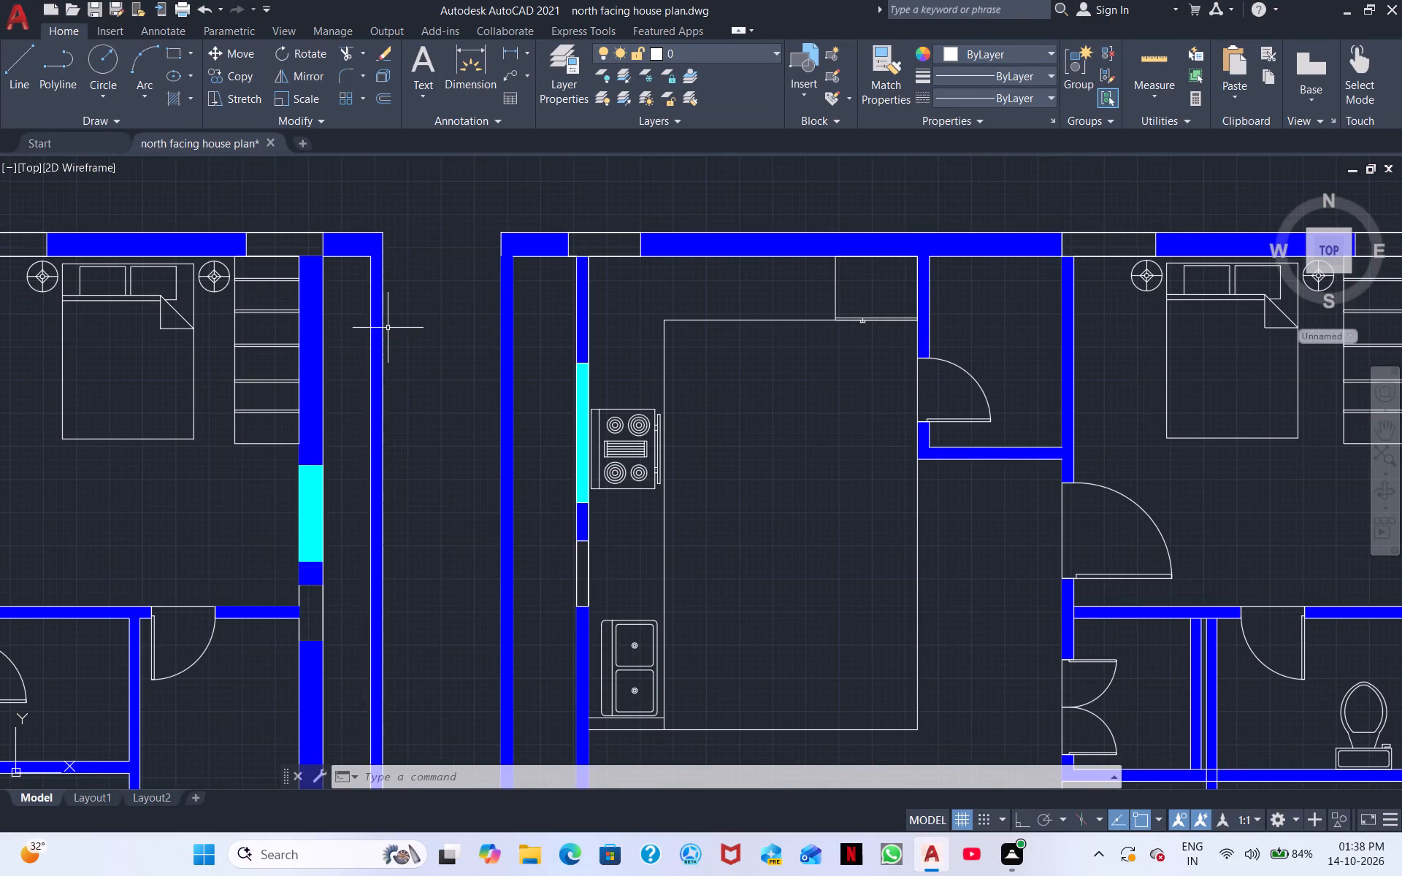
scroll(383, 337, down, 1)
scroll(437, 323, up, 3)
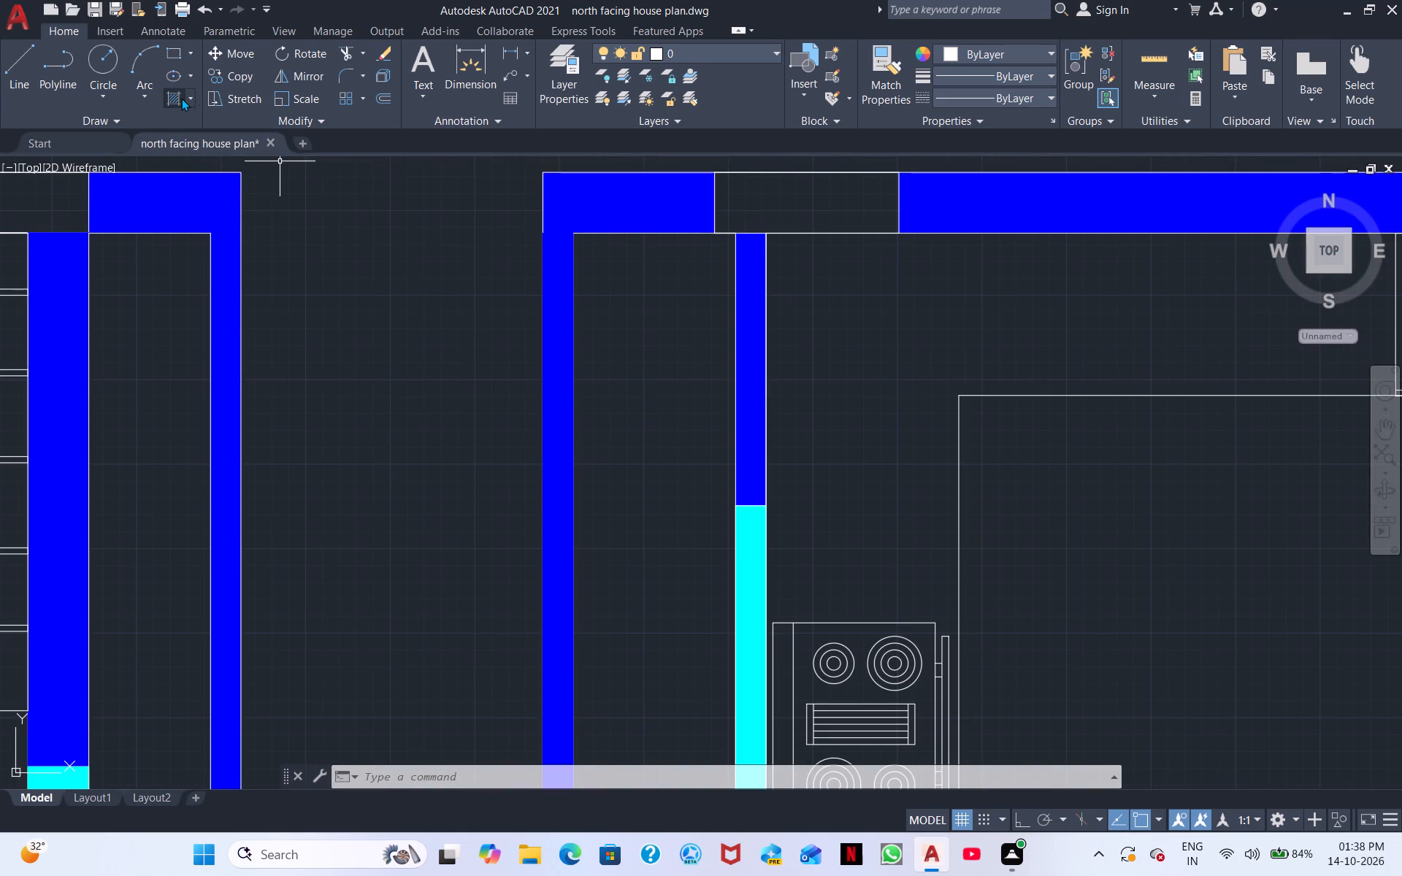
click(181, 98)
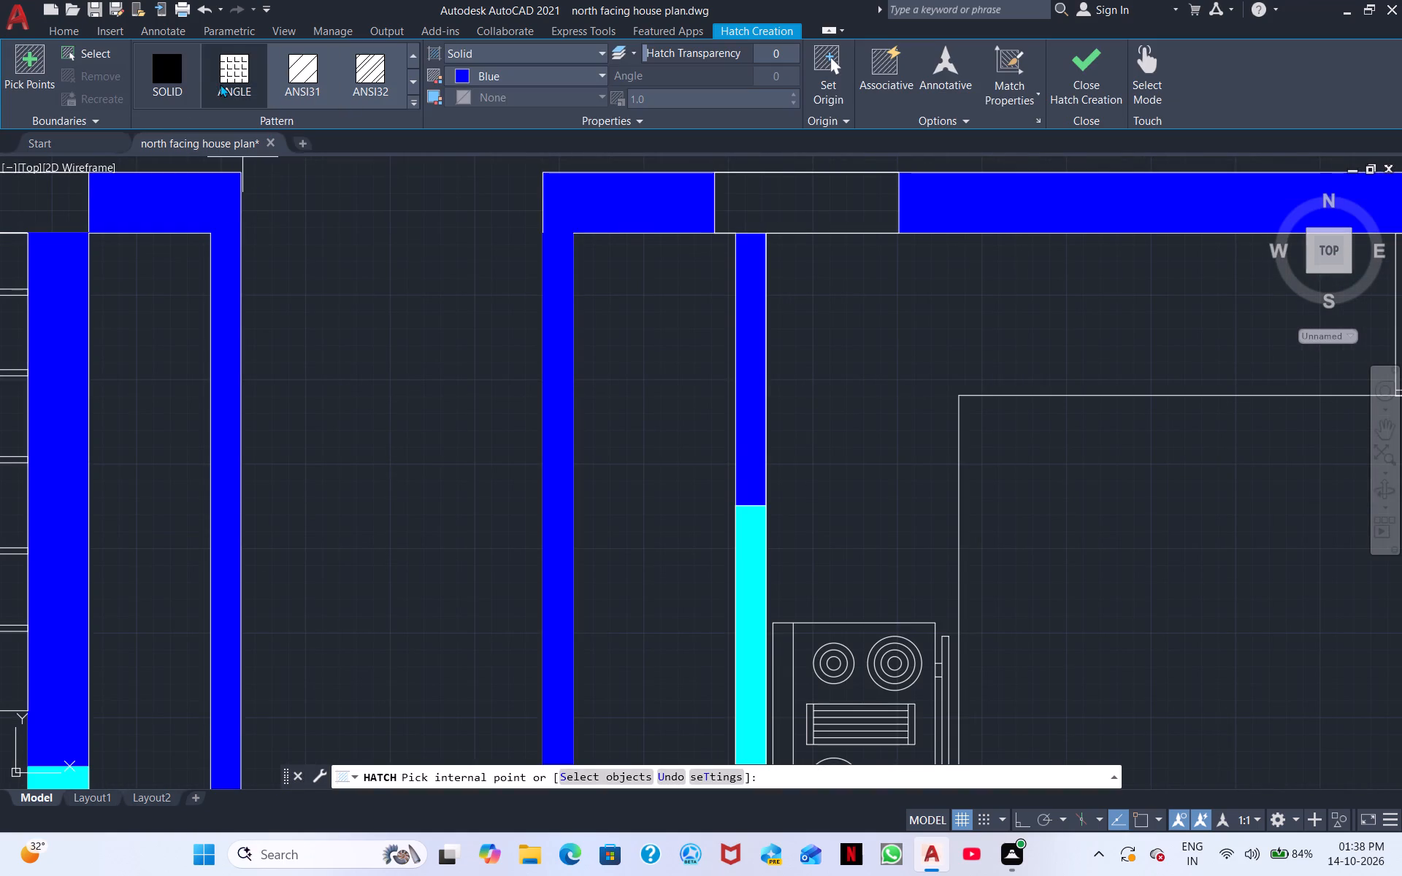
click(568, 77)
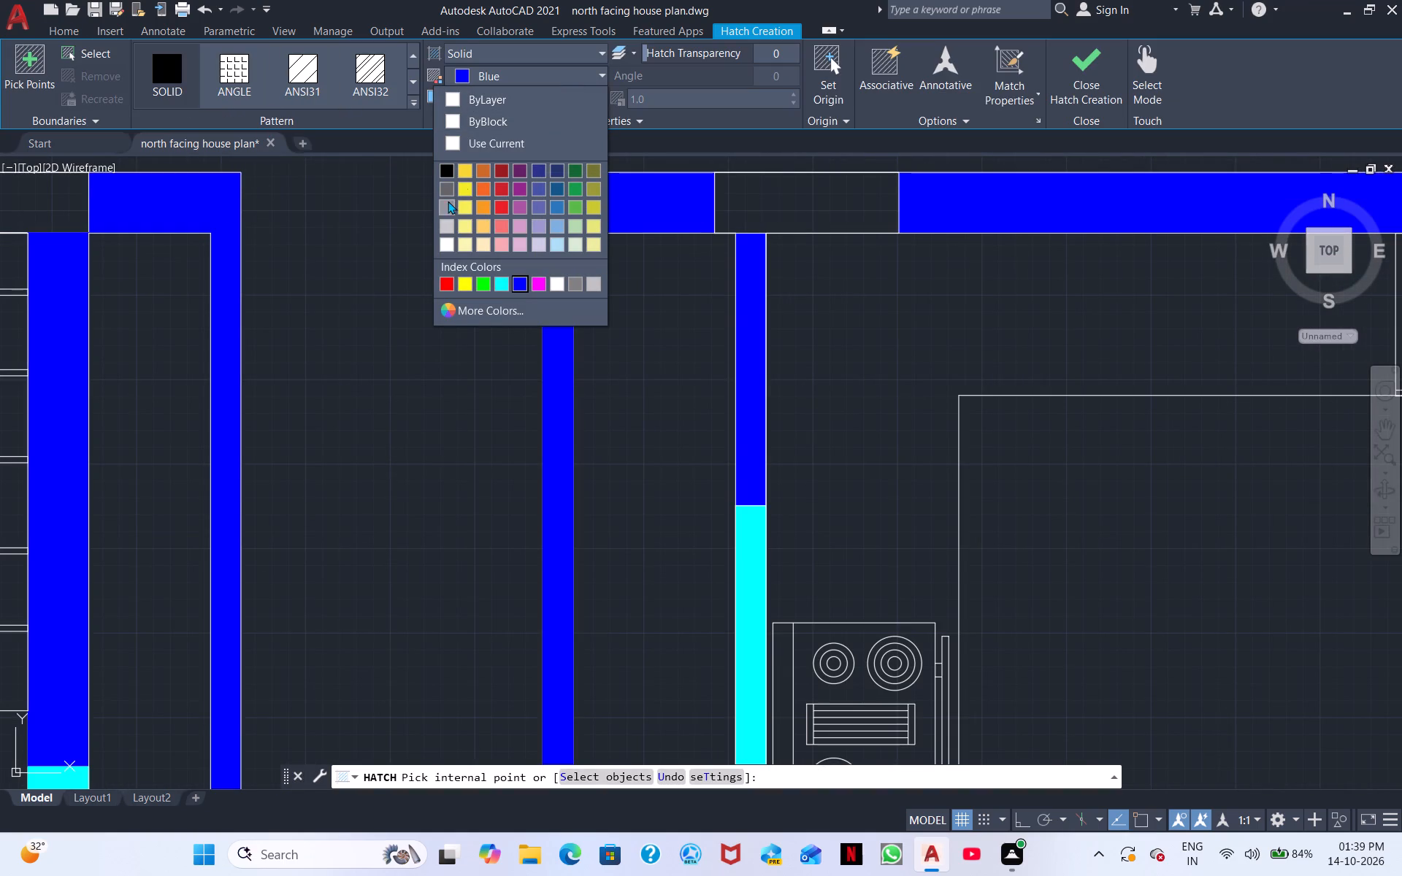
click(448, 239)
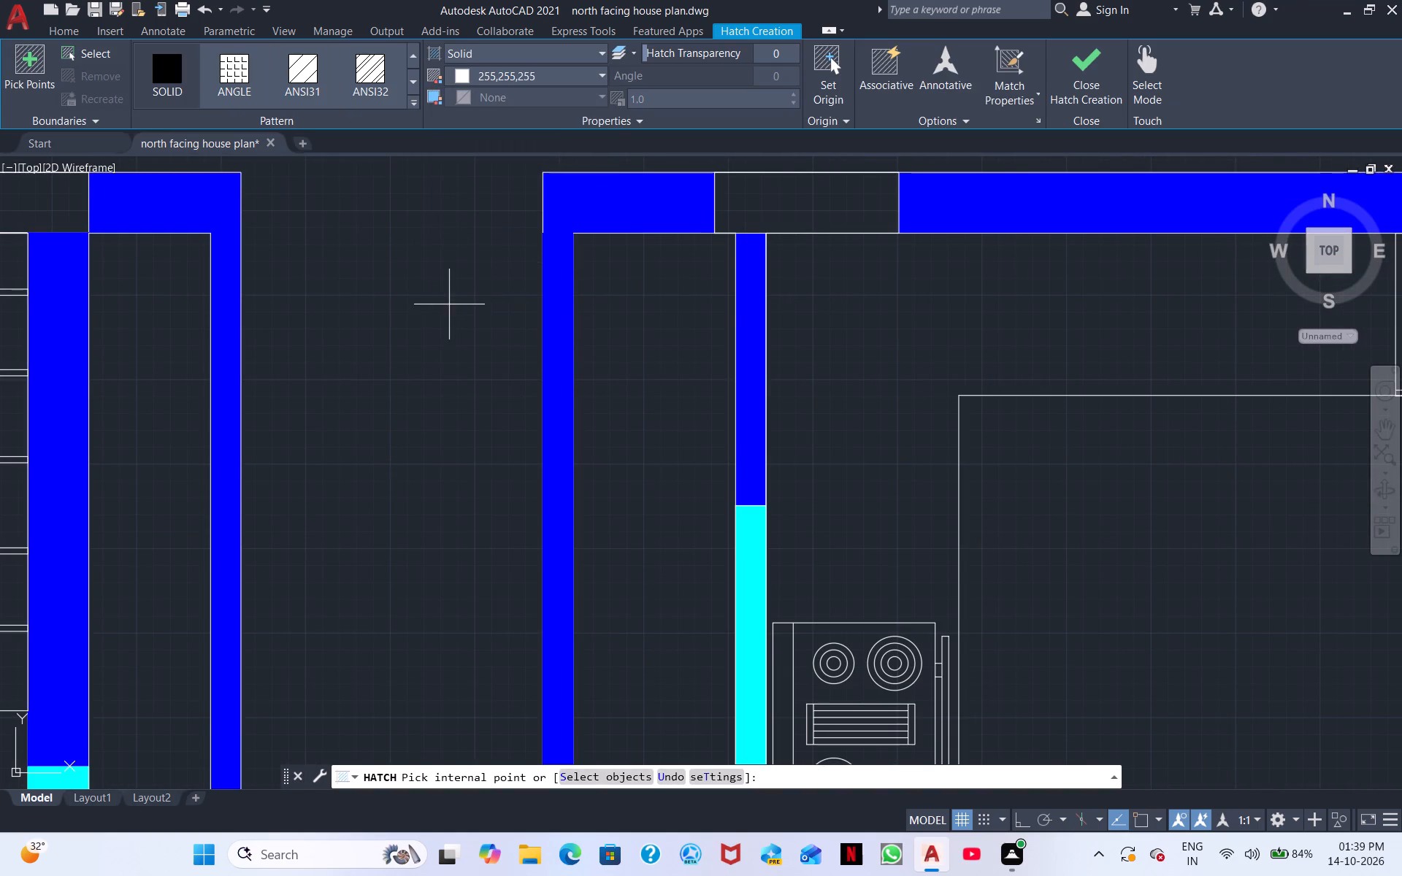
scroll(450, 304, down, 2)
middle_drag(310, 327, 873, 285)
scroll(364, 280, down, 2)
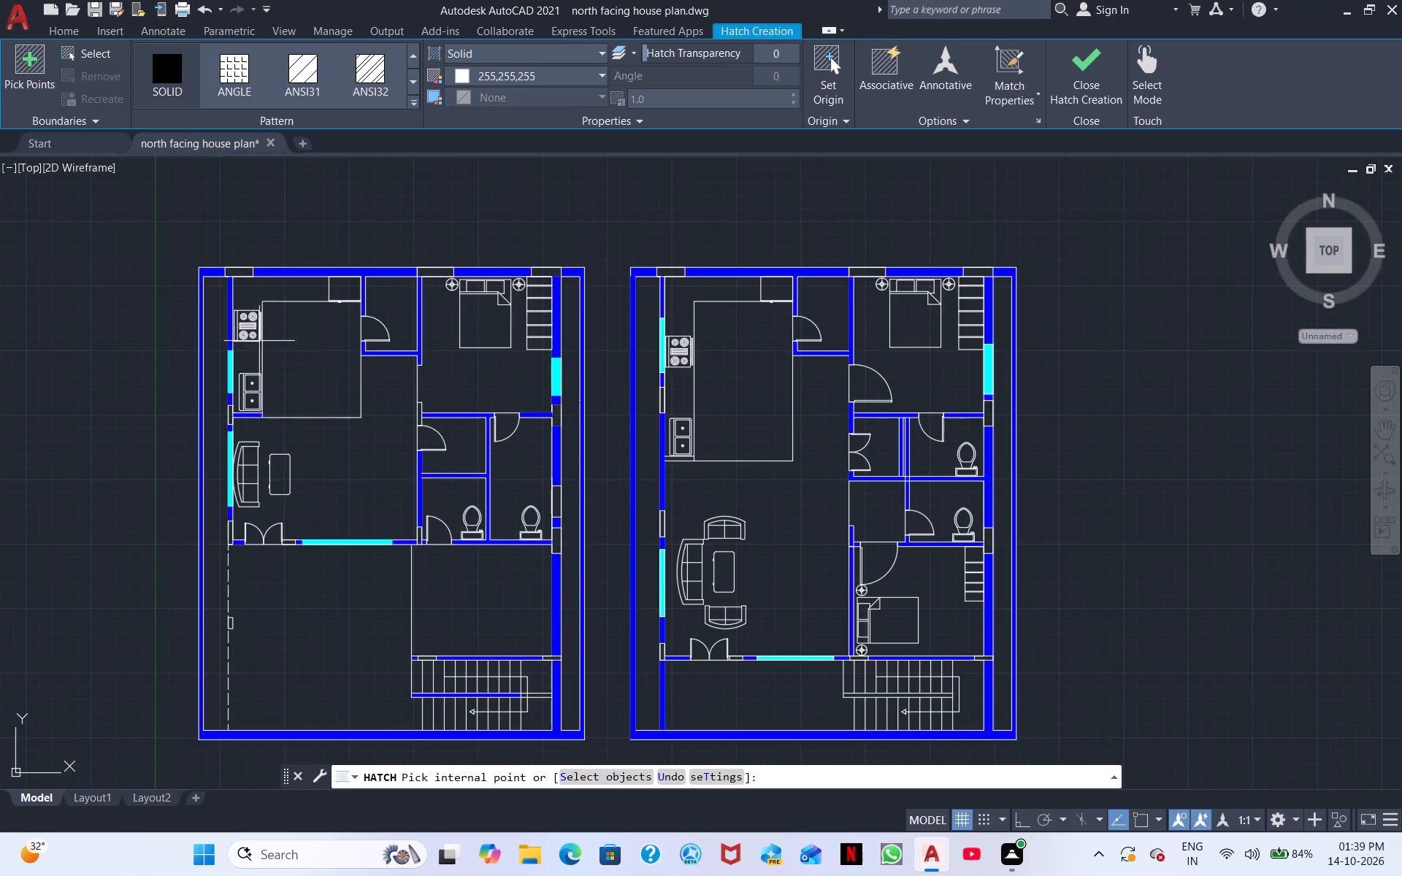
middle_drag(282, 347, 616, 386)
scroll(562, 361, up, 3)
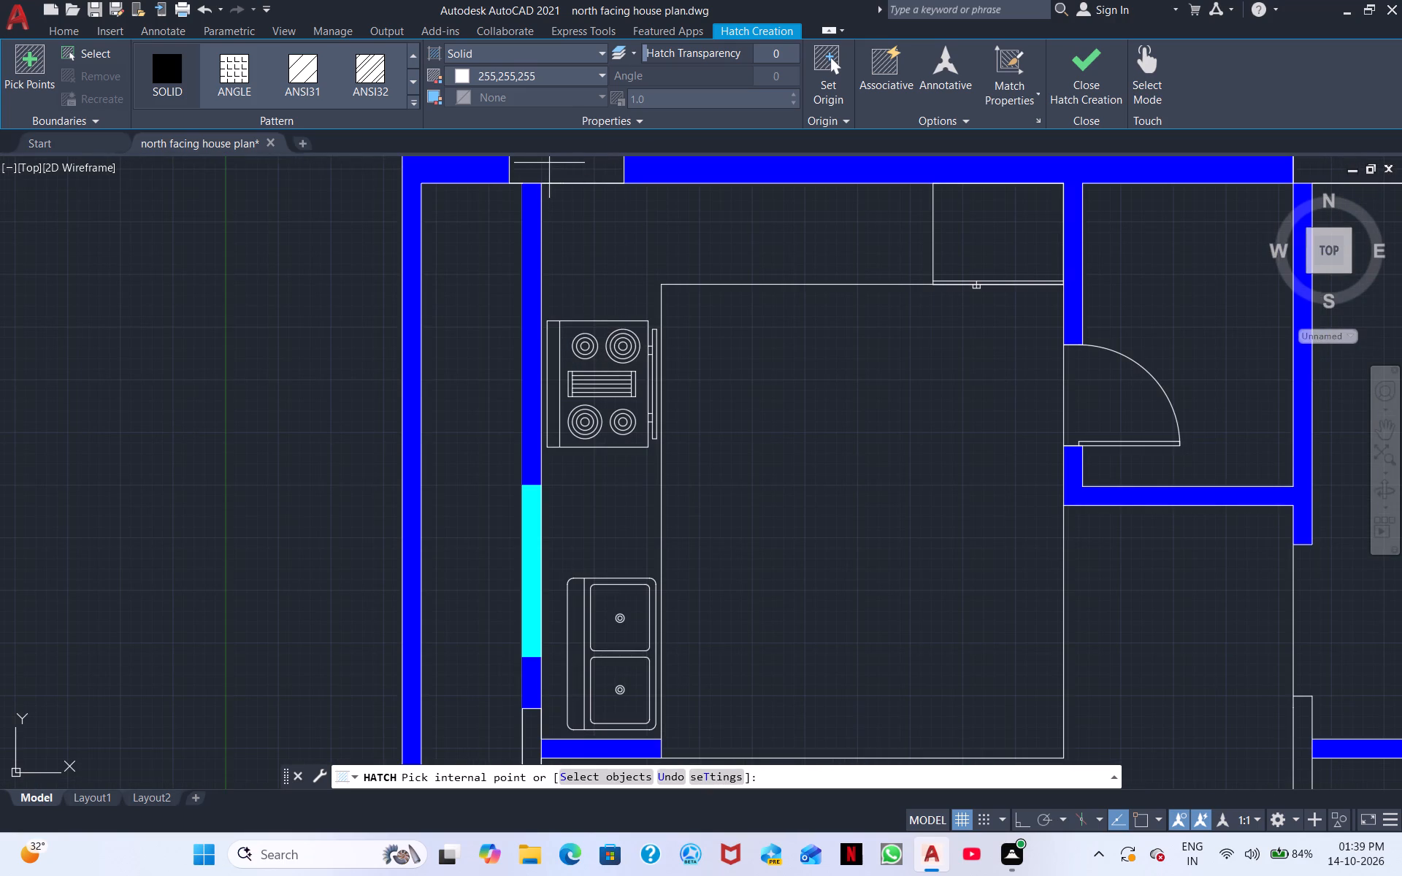
click(549, 163)
middle_drag(841, 257, 369, 338)
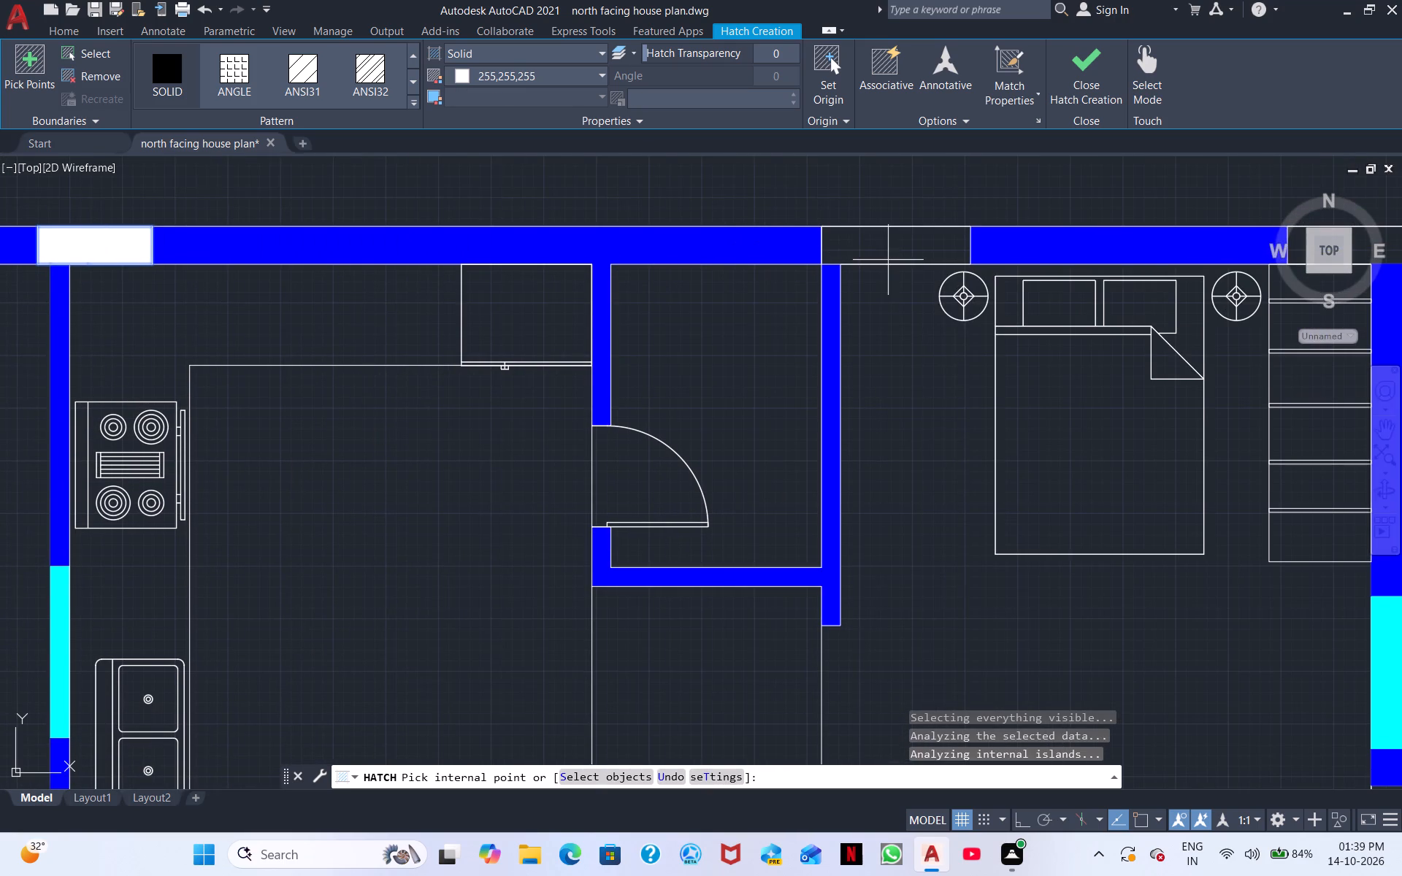
click(888, 260)
Fill white the left-hand plan's living room columns: below the sink, either side of the double door, and beside the toilet door.
middle_drag(569, 486, 654, 116)
scroll(659, 335, down, 1)
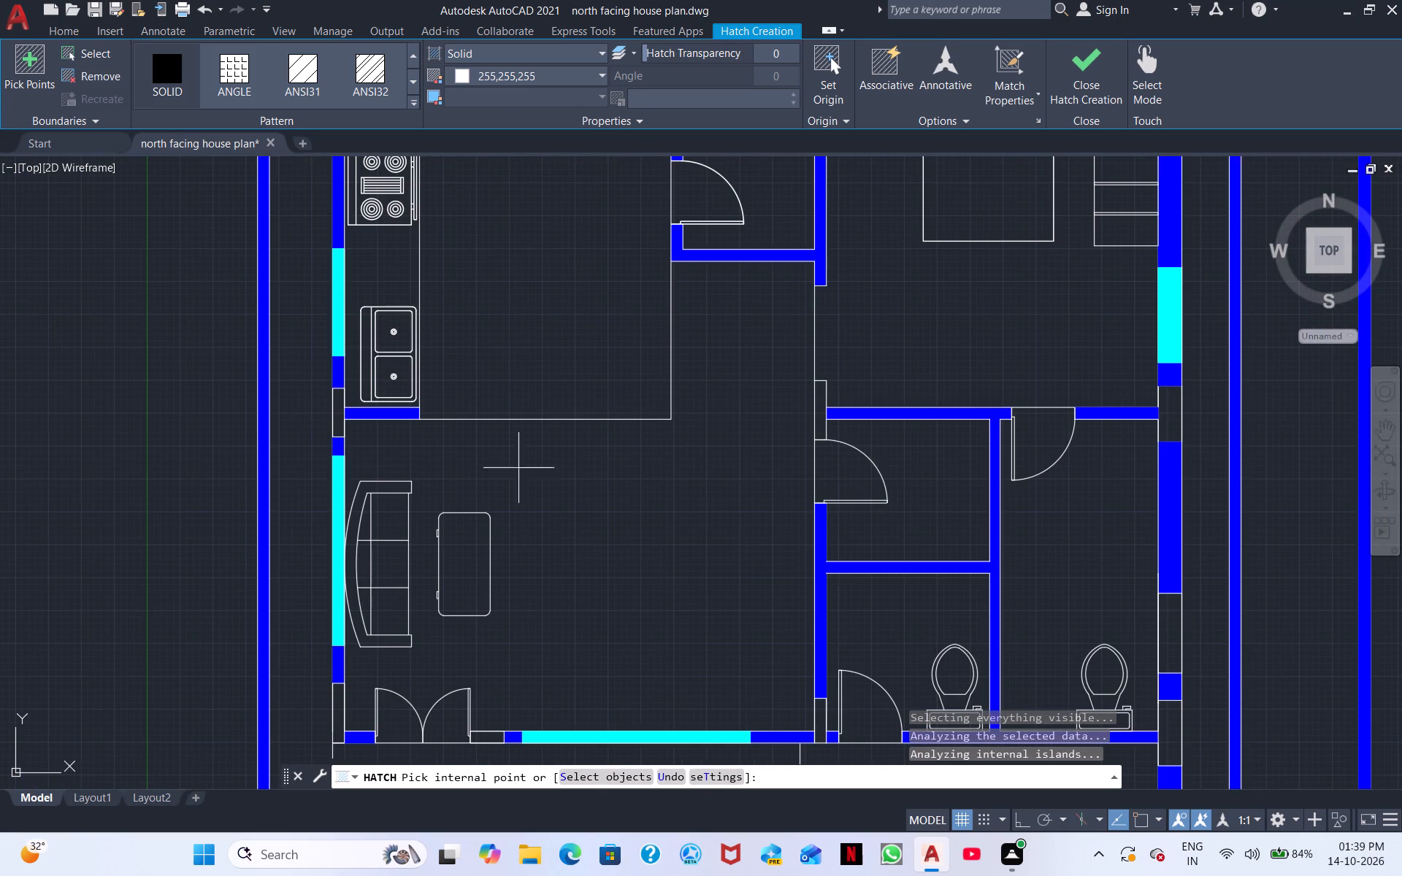
click(338, 405)
middle_drag(621, 533, 621, 525)
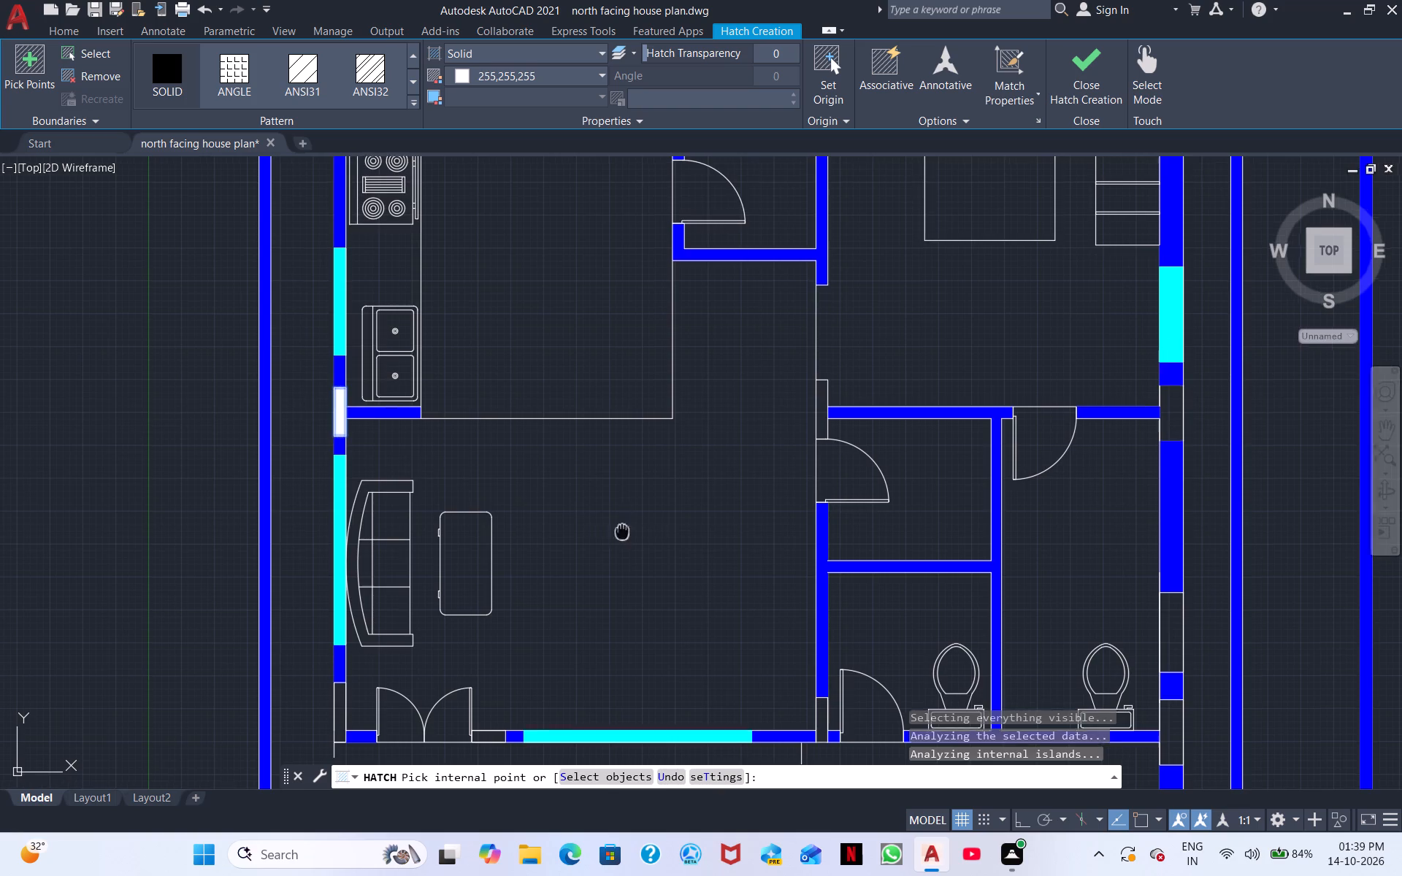
middle_drag(621, 525, 556, 126)
click(273, 292)
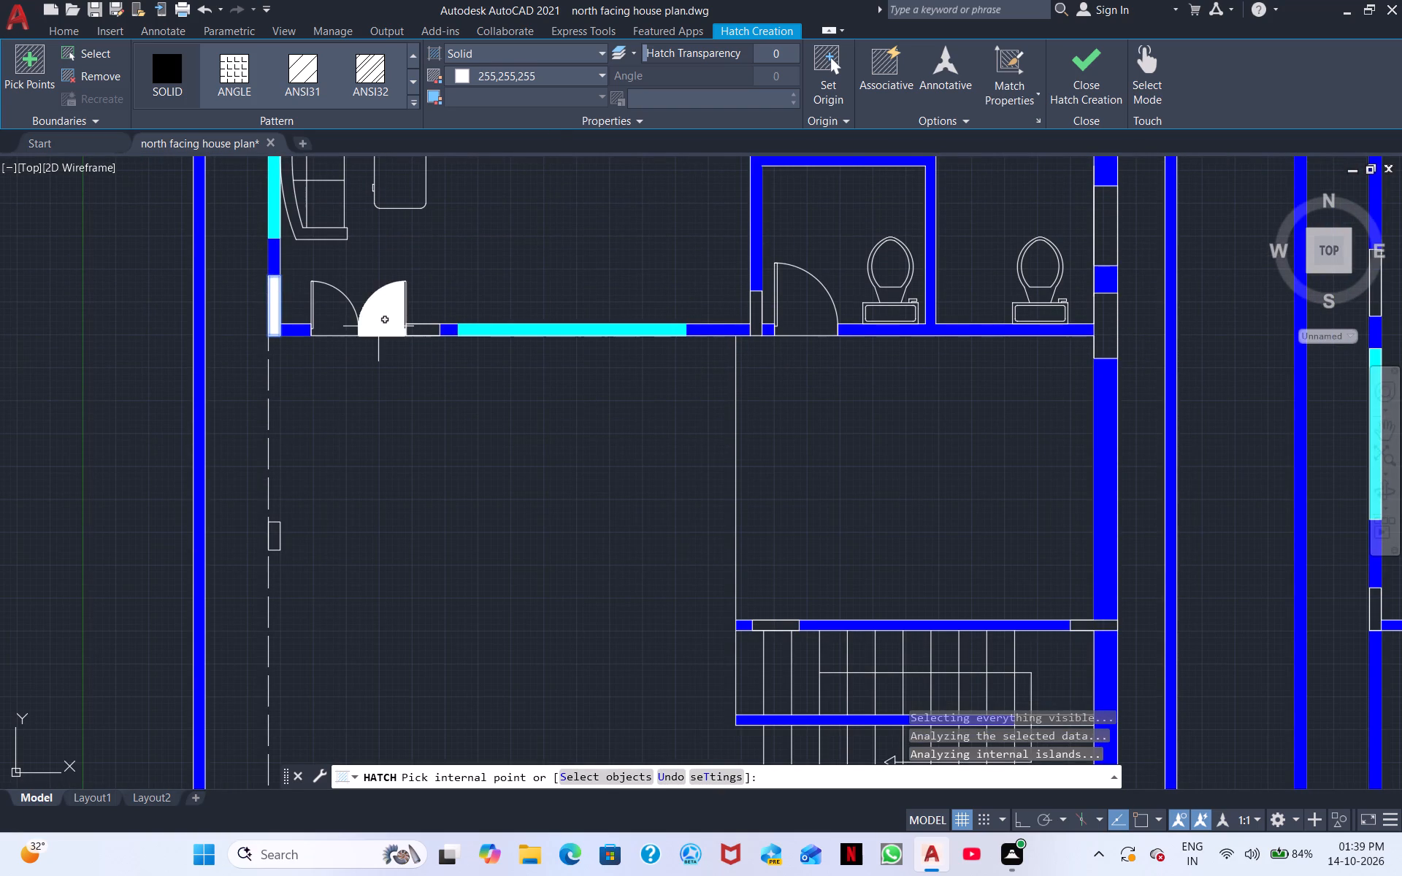
click(424, 330)
middle_drag(722, 413, 611, 458)
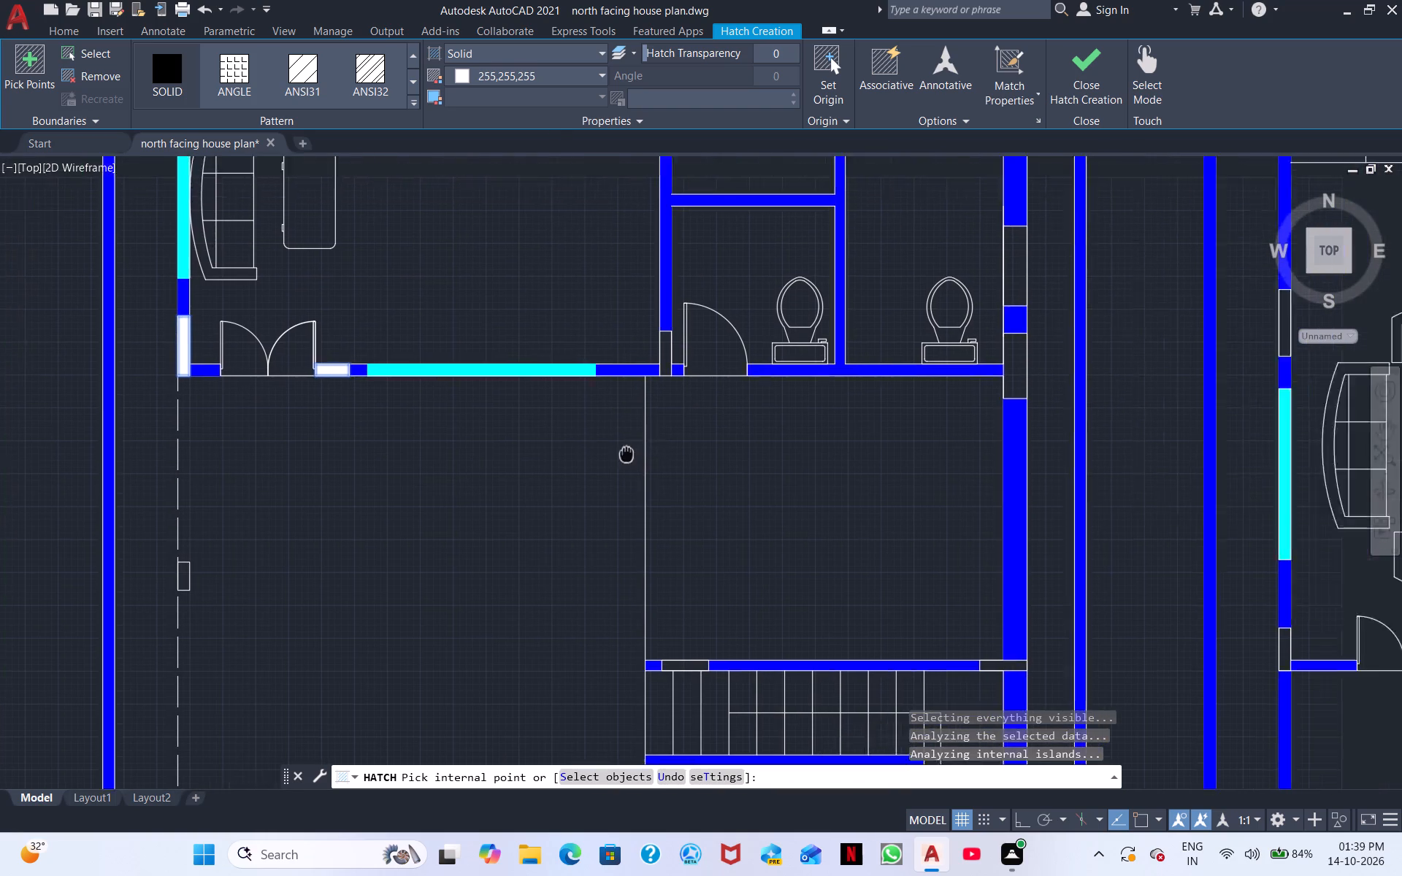
middle_drag(611, 458, 454, 464)
click(487, 369)
Fill white the two columns at the ends of the left-hand plan's wall along the north side of the staircase.
scroll(732, 350, down, 1)
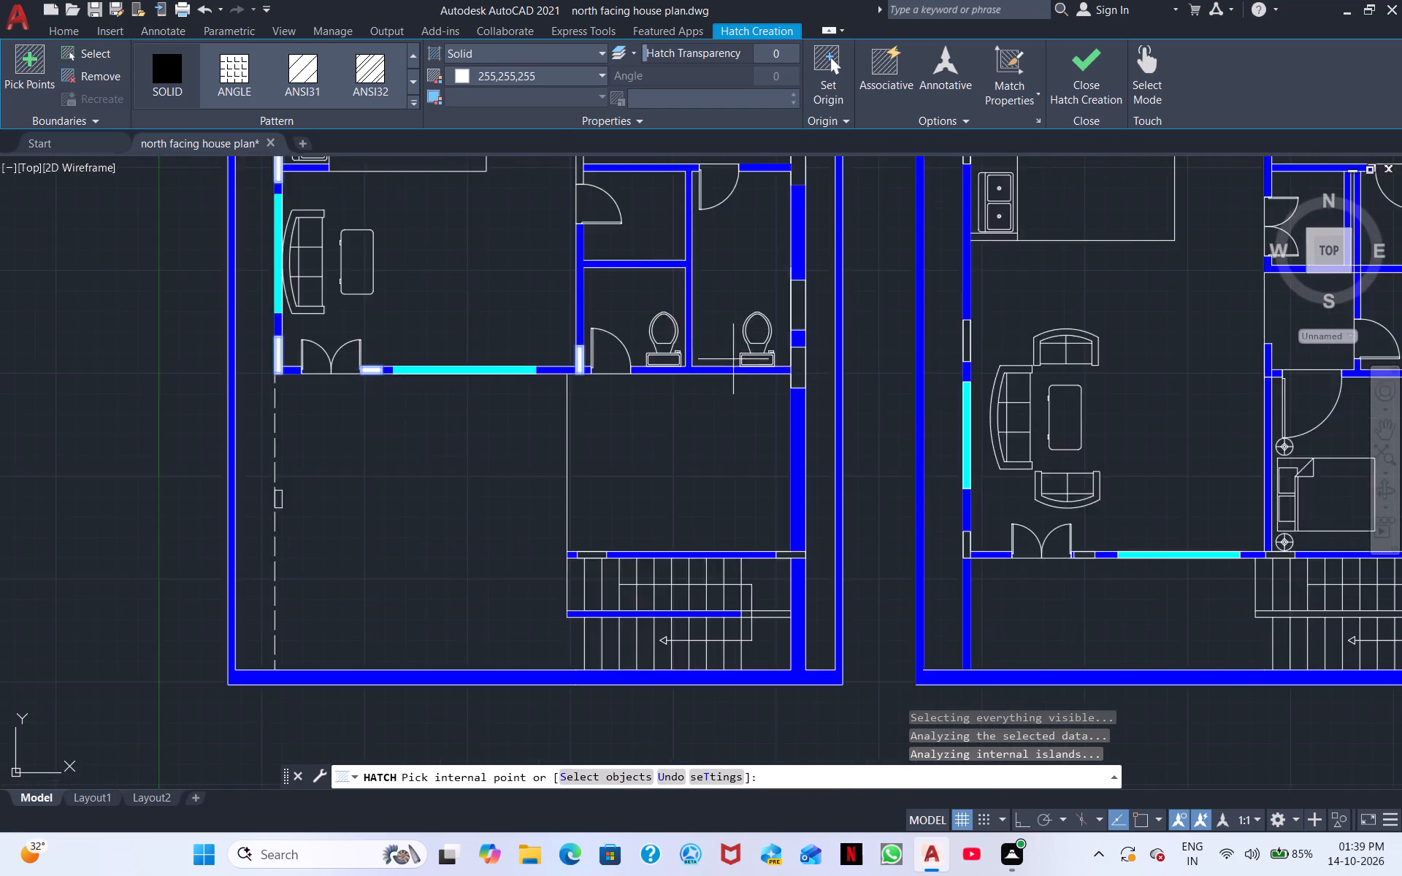
scroll(733, 361, down, 1)
scroll(705, 406, up, 1)
scroll(691, 423, down, 1)
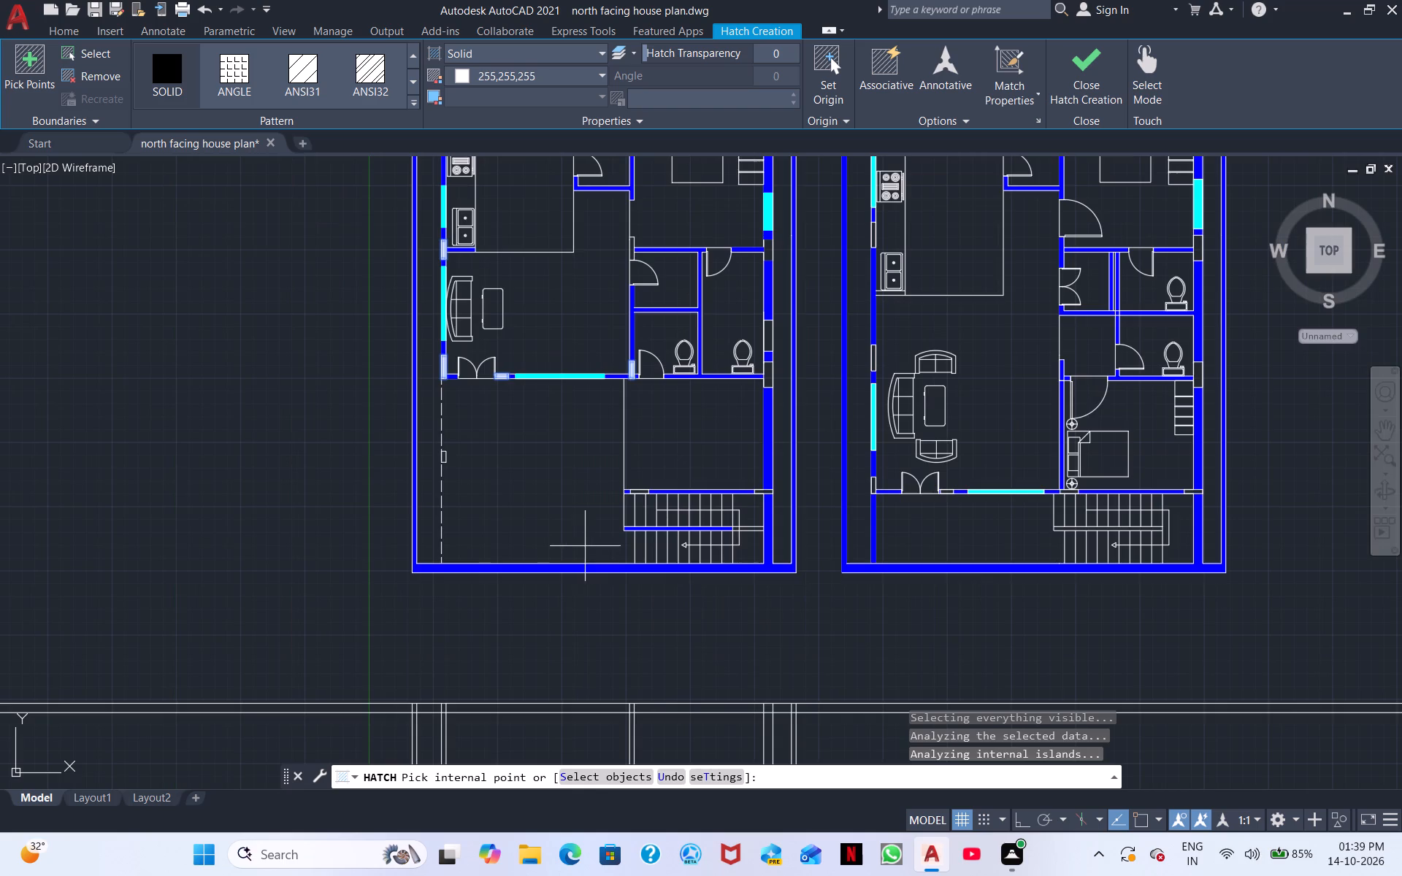
scroll(585, 546, up, 3)
click(789, 323)
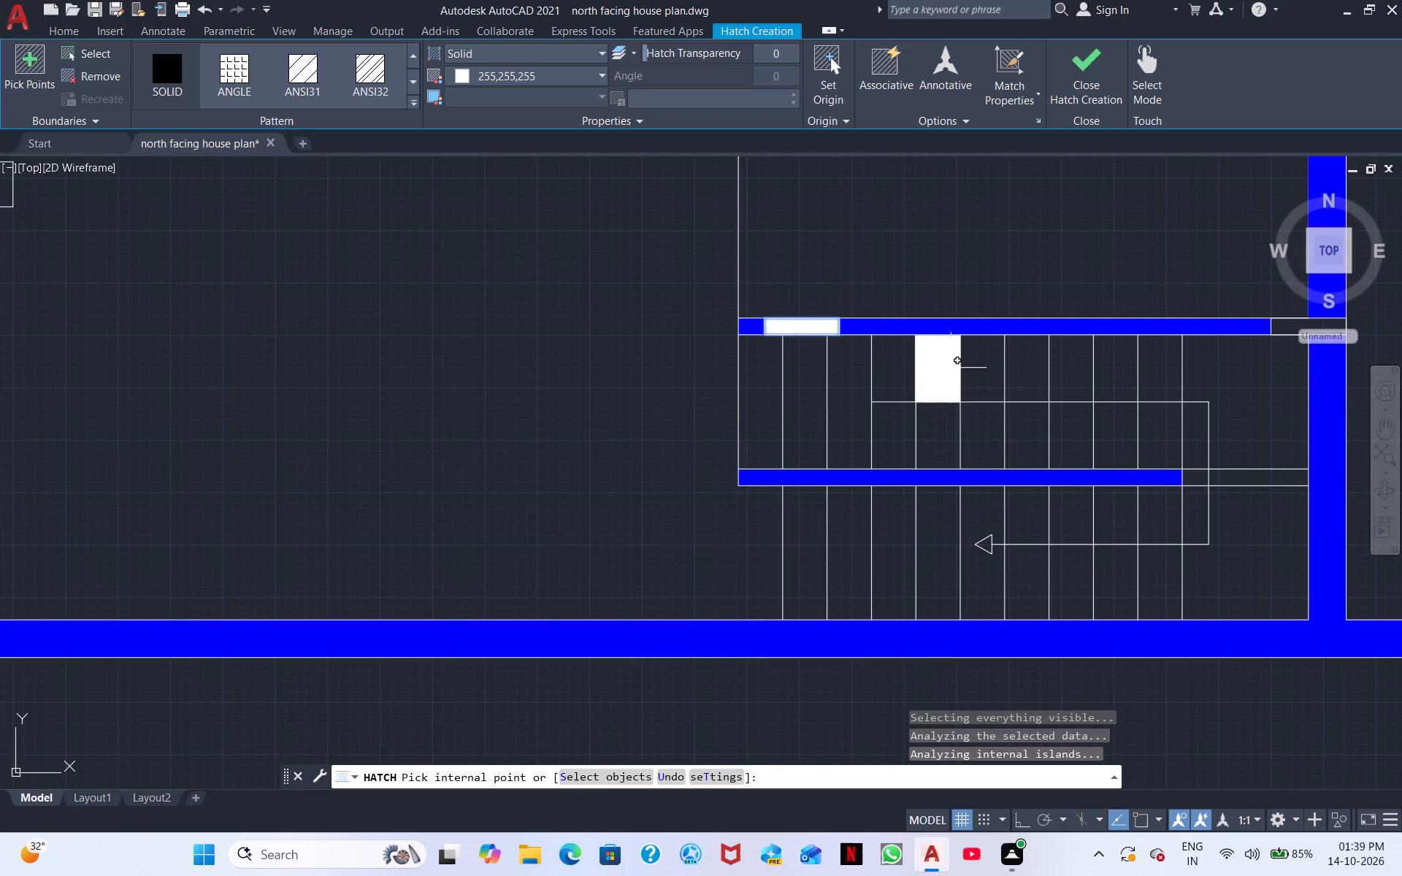
middle_drag(951, 369, 204, 449)
click(548, 410)
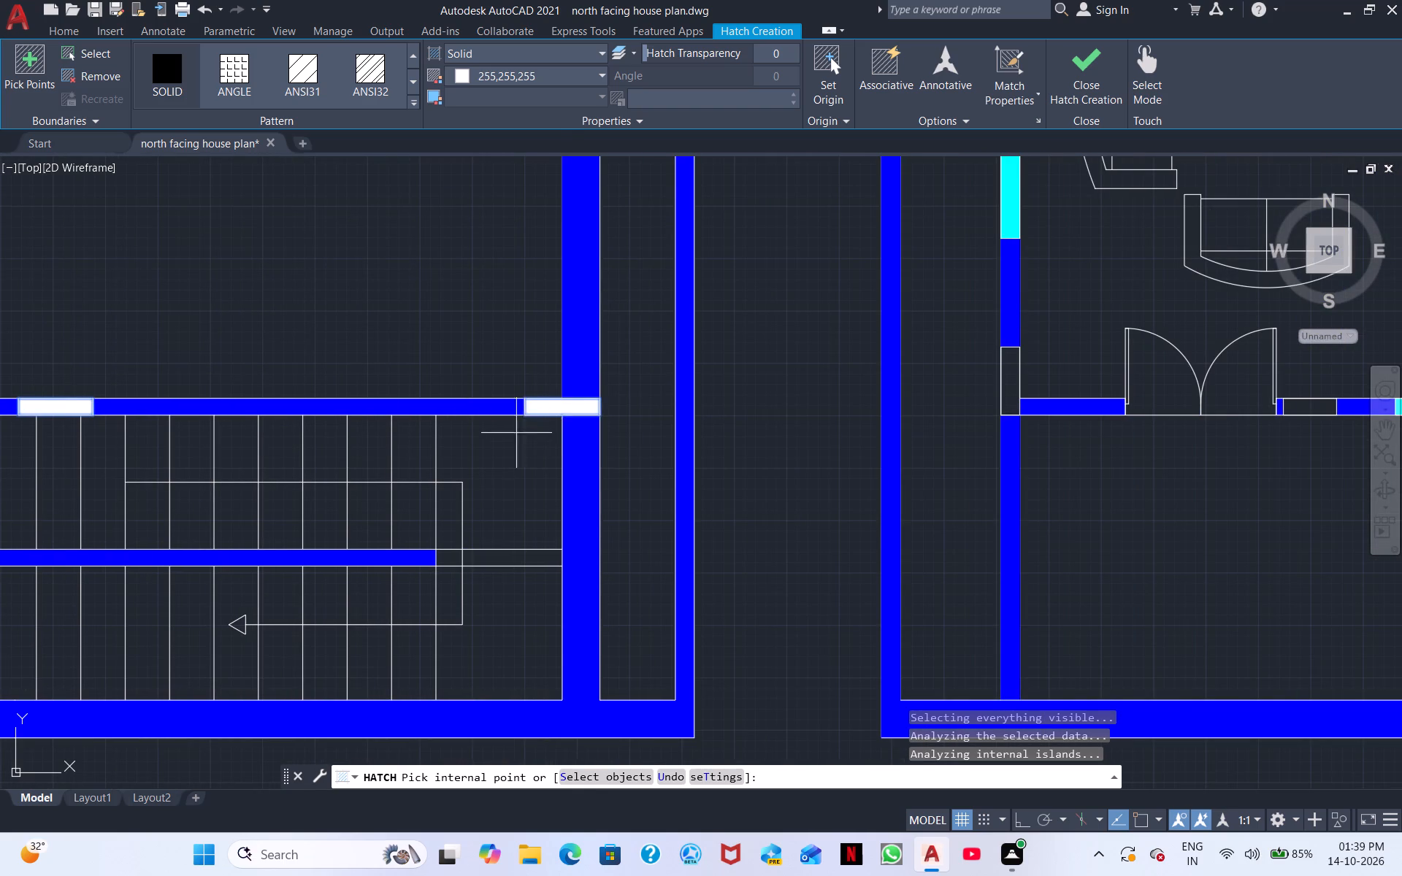
Fill white the right-hand plan's columns either side of the double door, in the side wall above the sofa, and at both ends of the staircase wall.
scroll(499, 447, down, 1)
middle_drag(415, 201, 218, 344)
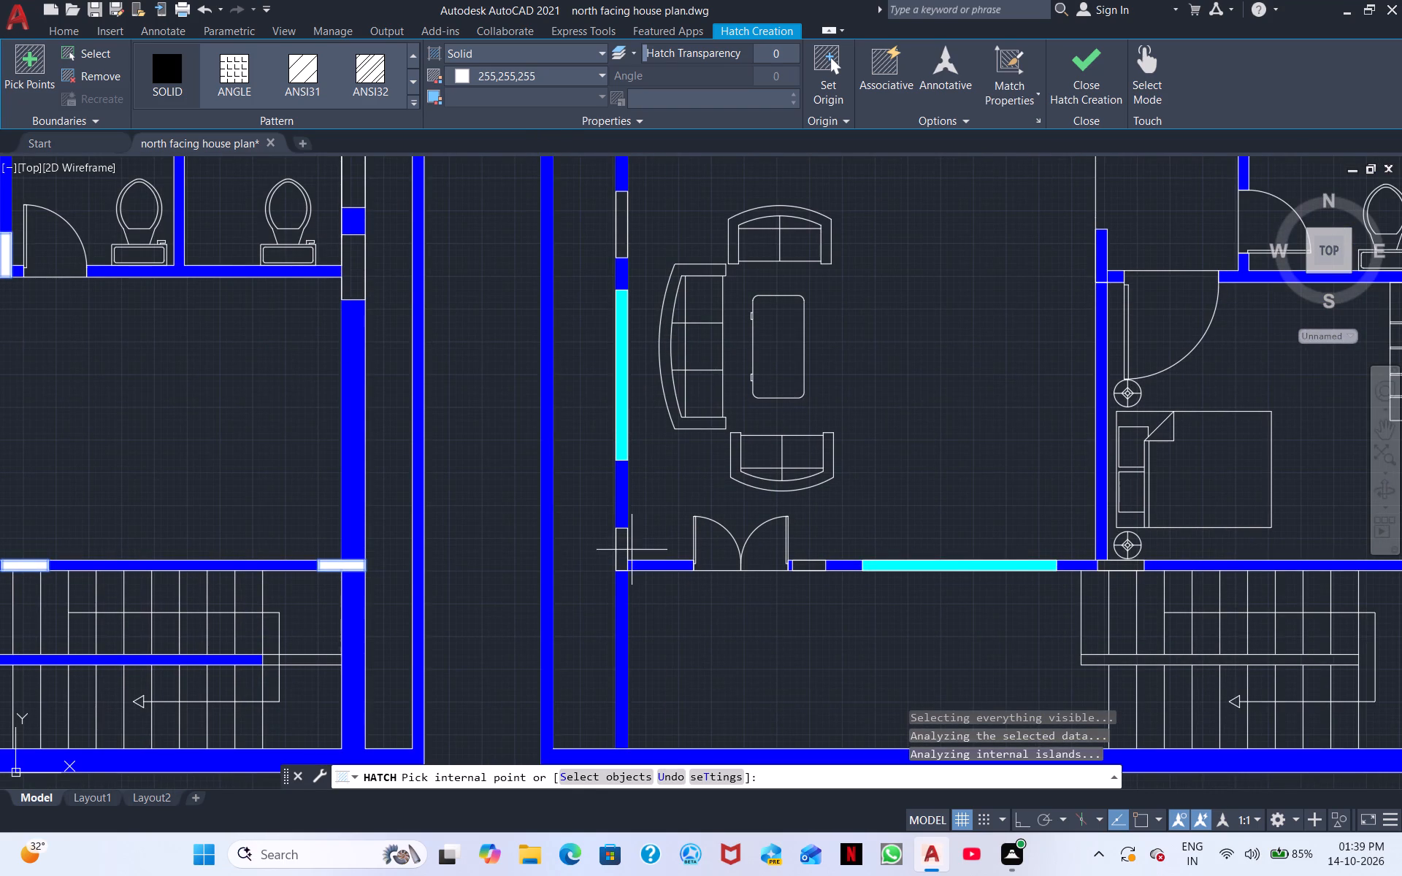
click(618, 553)
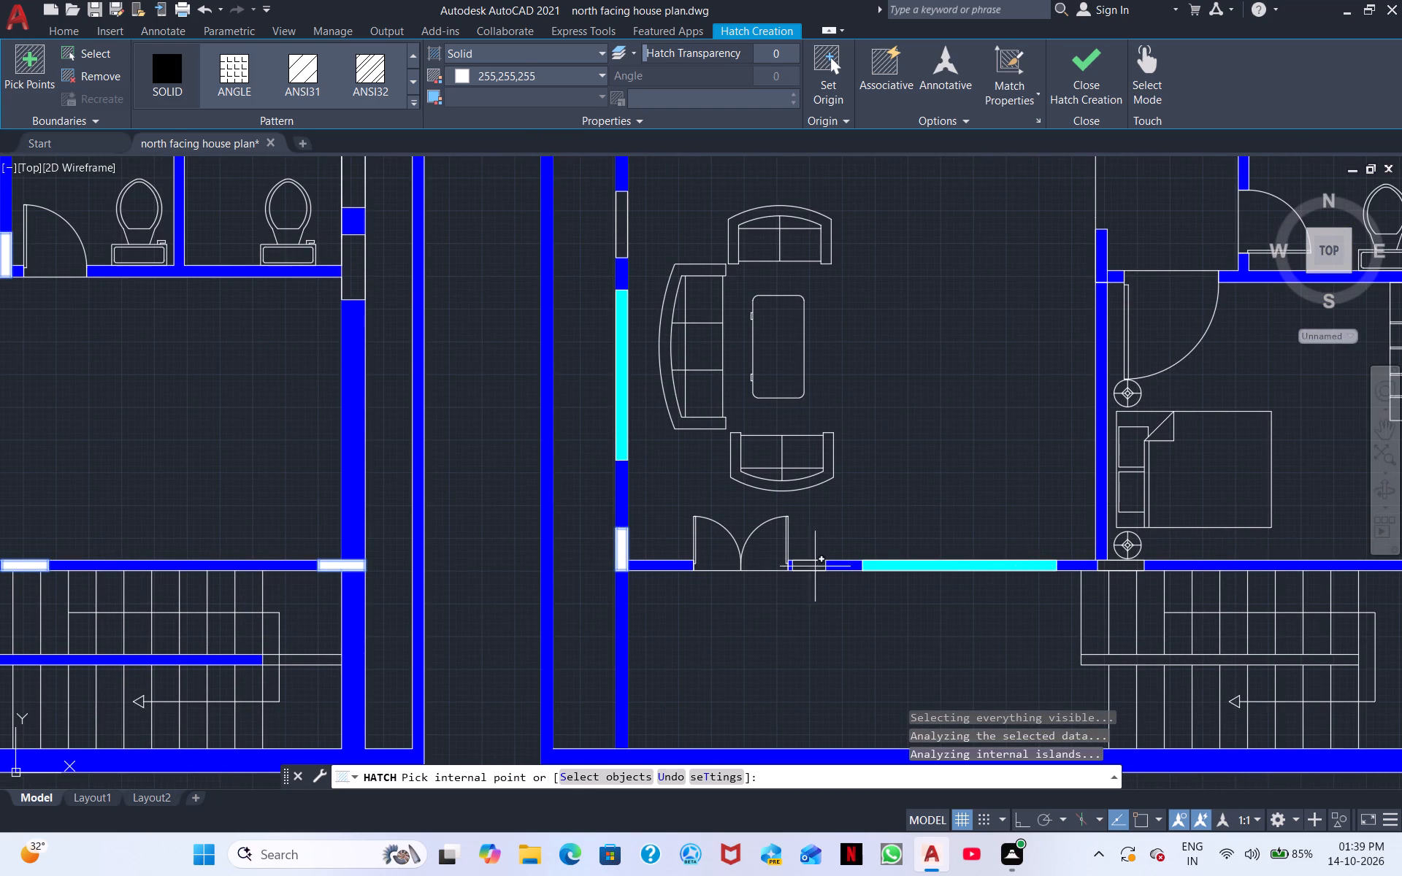
click(810, 561)
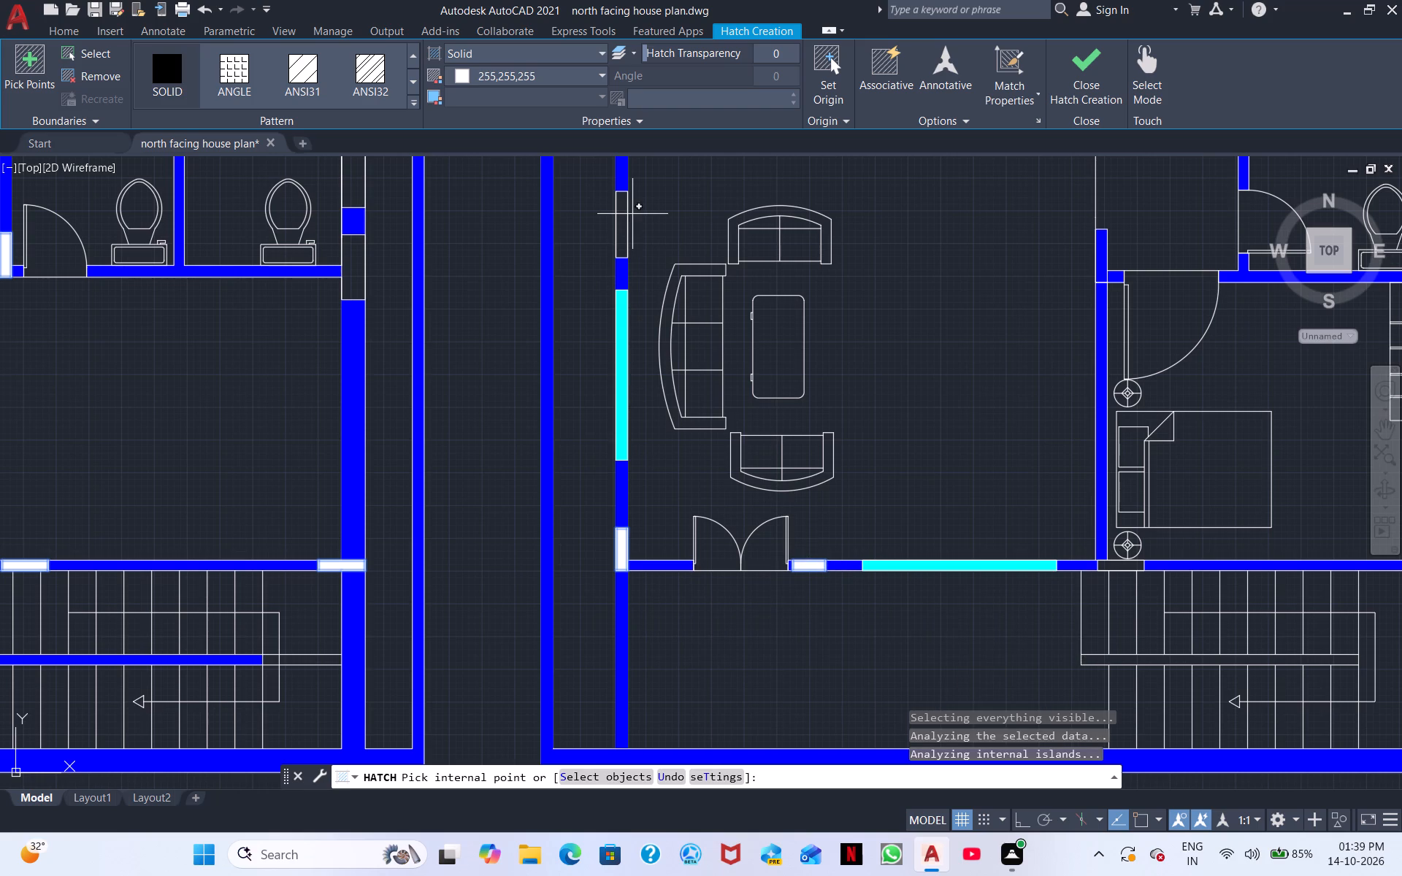
click(625, 223)
middle_drag(1073, 365, 630, 280)
click(678, 482)
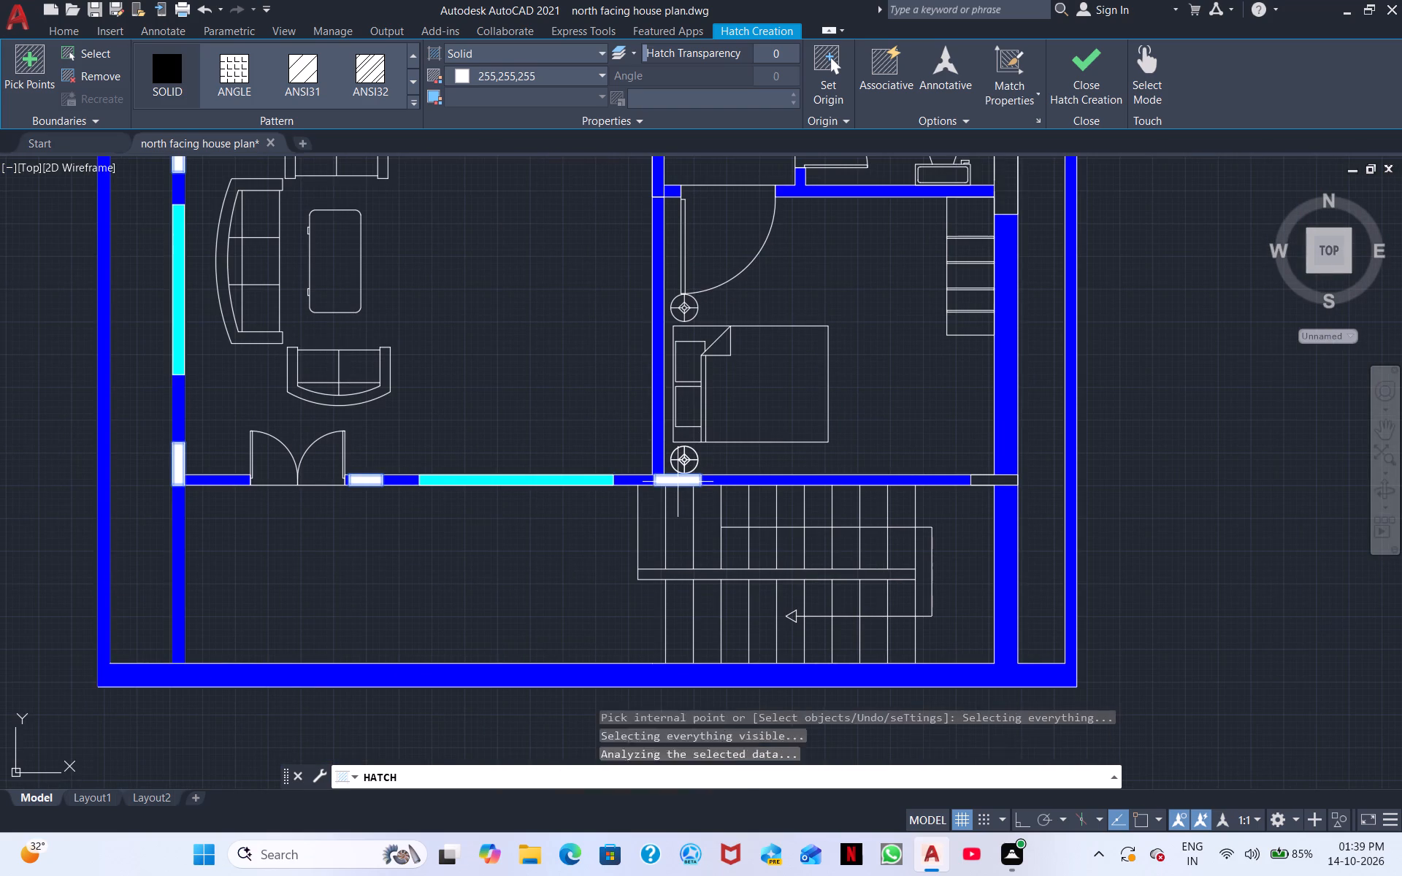
click(989, 482)
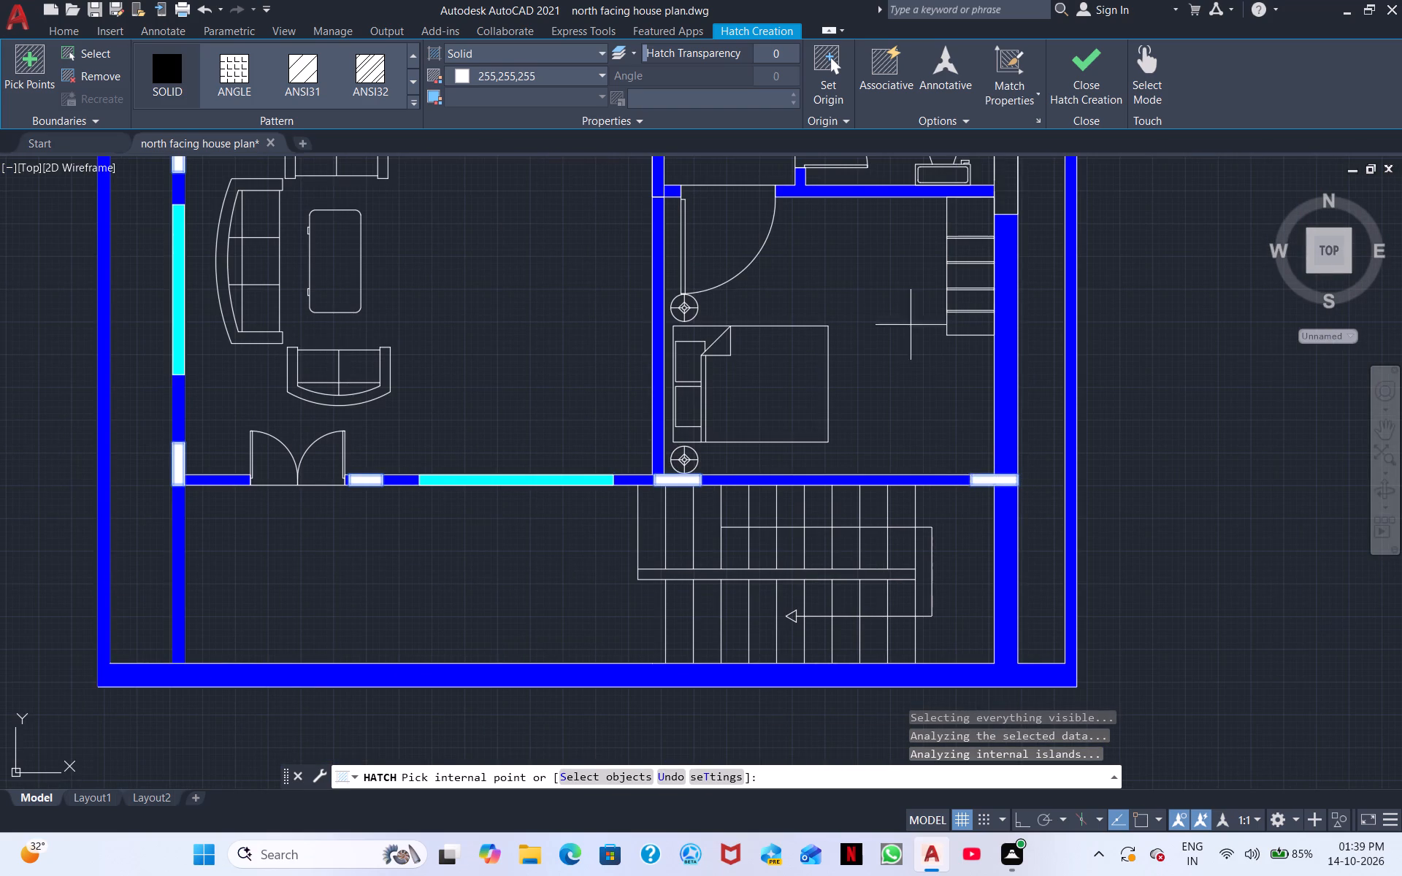
Fill white the right-hand plan's two east wall columns by the toilets and three north wall columns along the bedroom and kitchen.
middle_drag(909, 310, 831, 612)
click(932, 475)
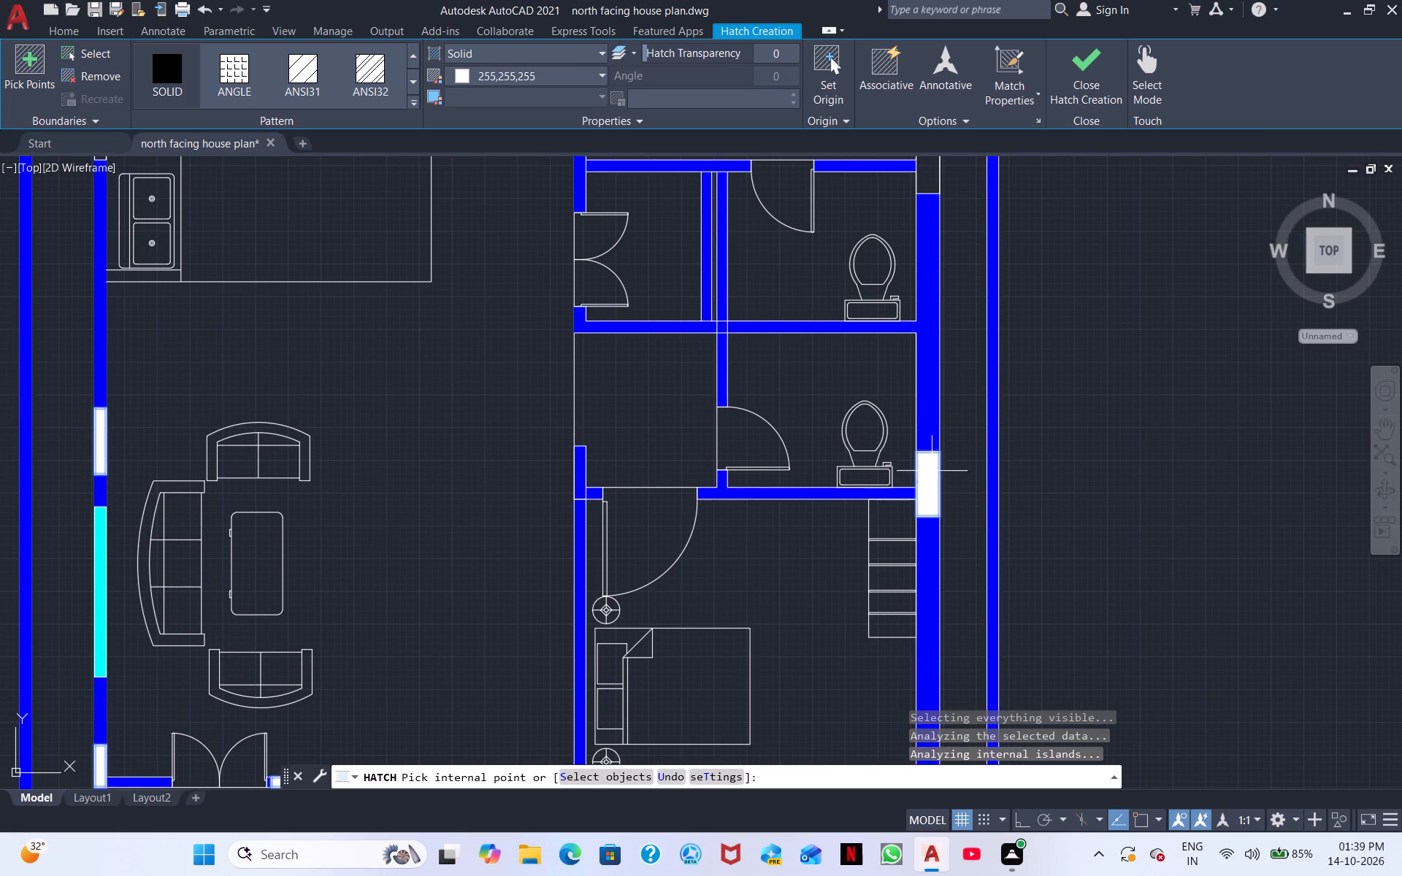
middle_drag(889, 258, 851, 448)
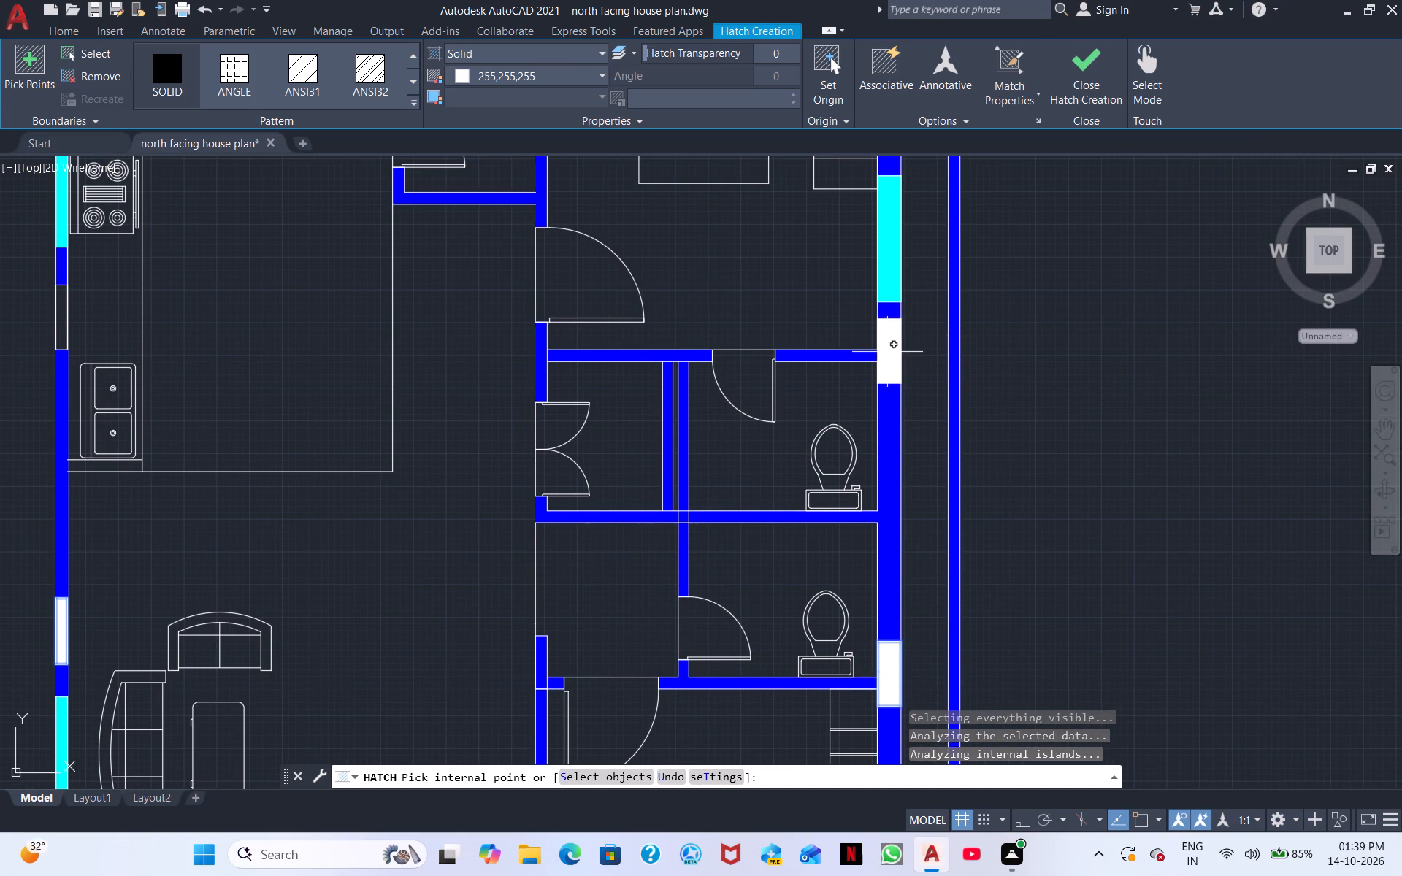
click(889, 348)
middle_drag(852, 347, 751, 658)
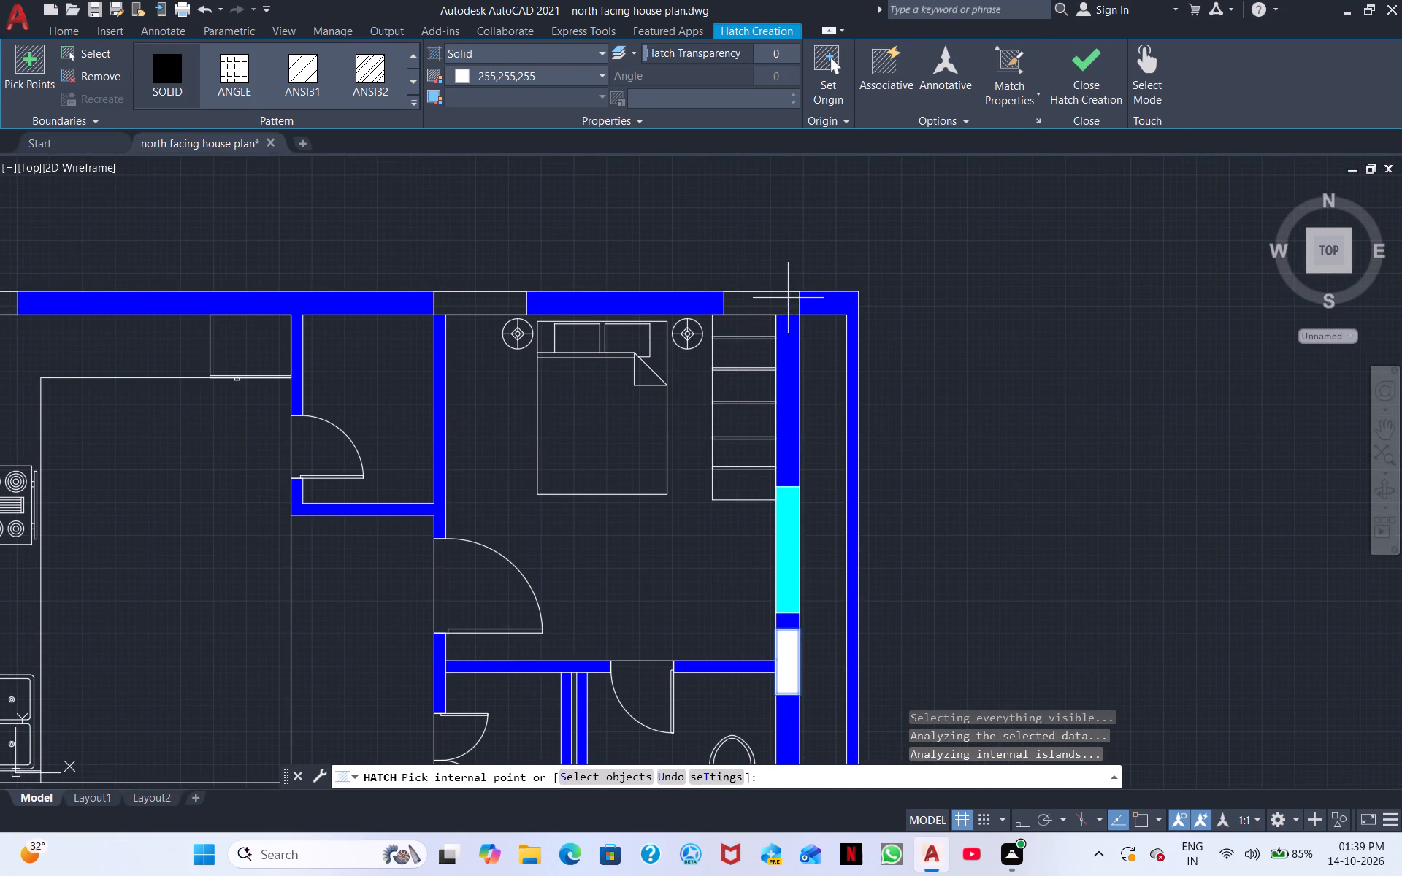
click(770, 302)
click(480, 307)
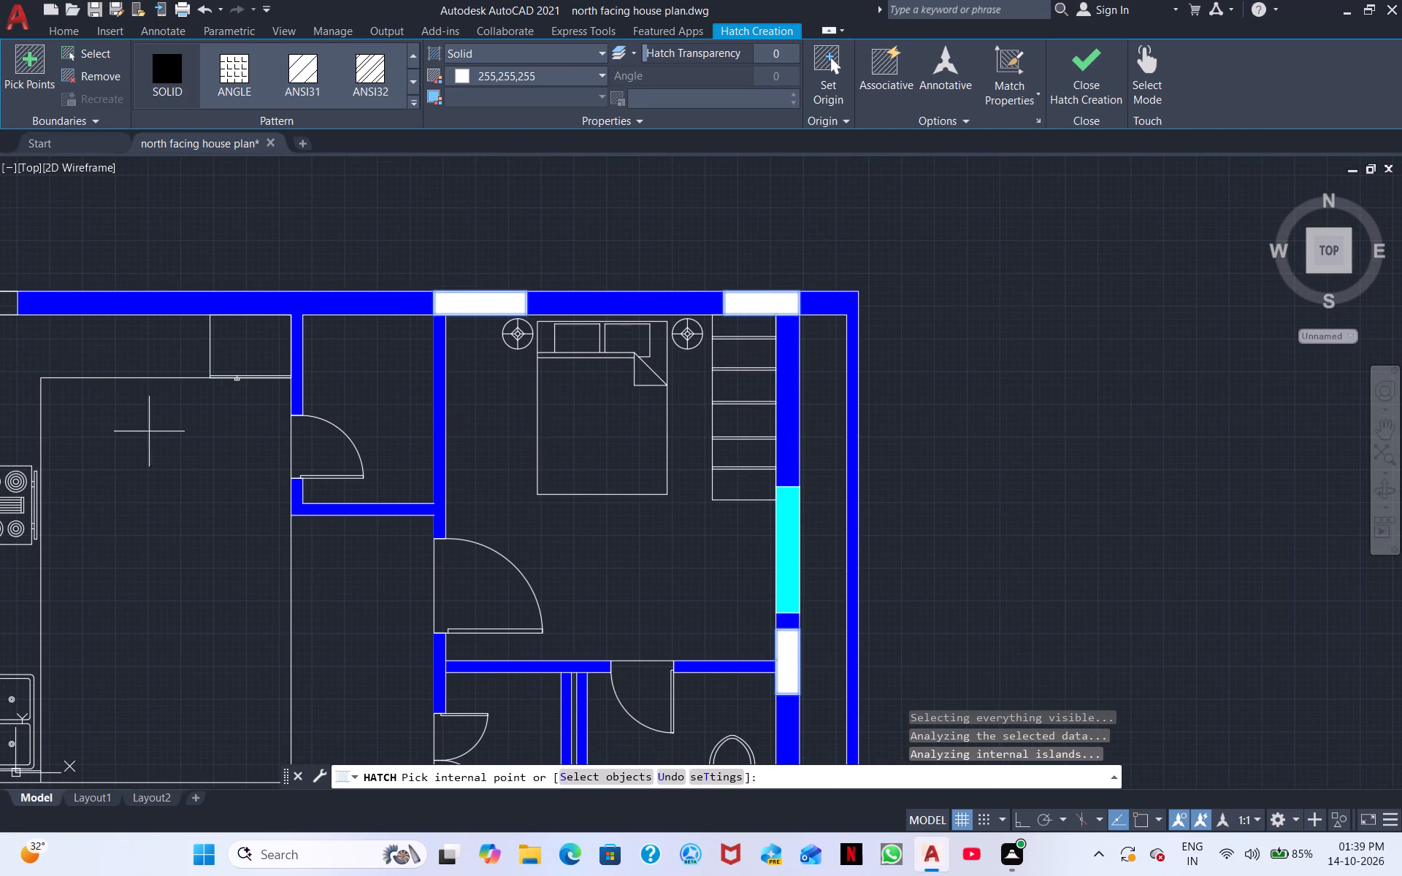
middle_drag(146, 432, 898, 457)
click(724, 328)
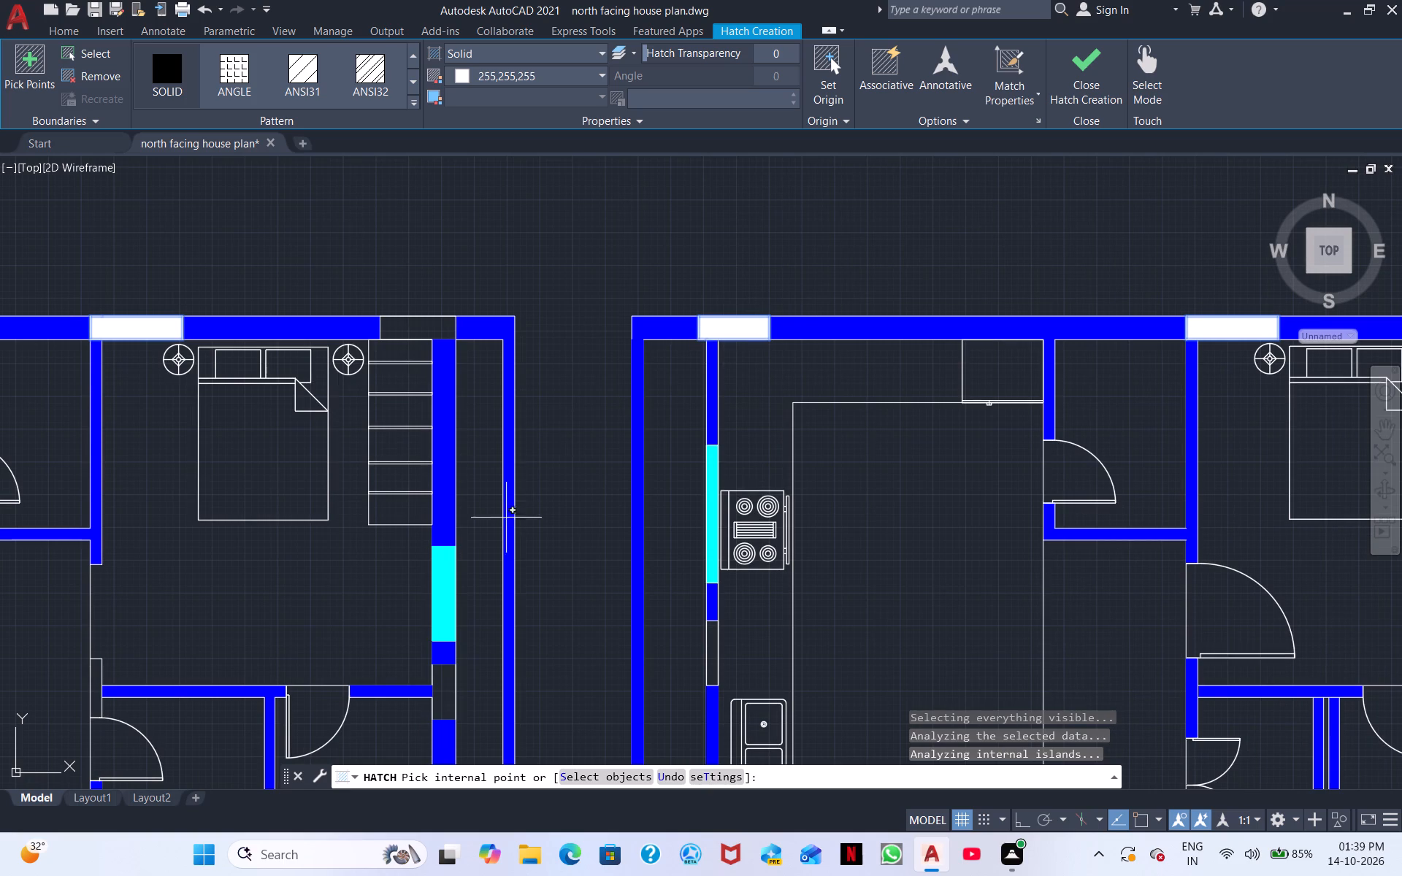
Fill white the left-hand plan's column north of the wardrobe and three east wall columns, below the bedroom window and beside the toilet.
middle_drag(506, 518, 857, 408)
click(803, 595)
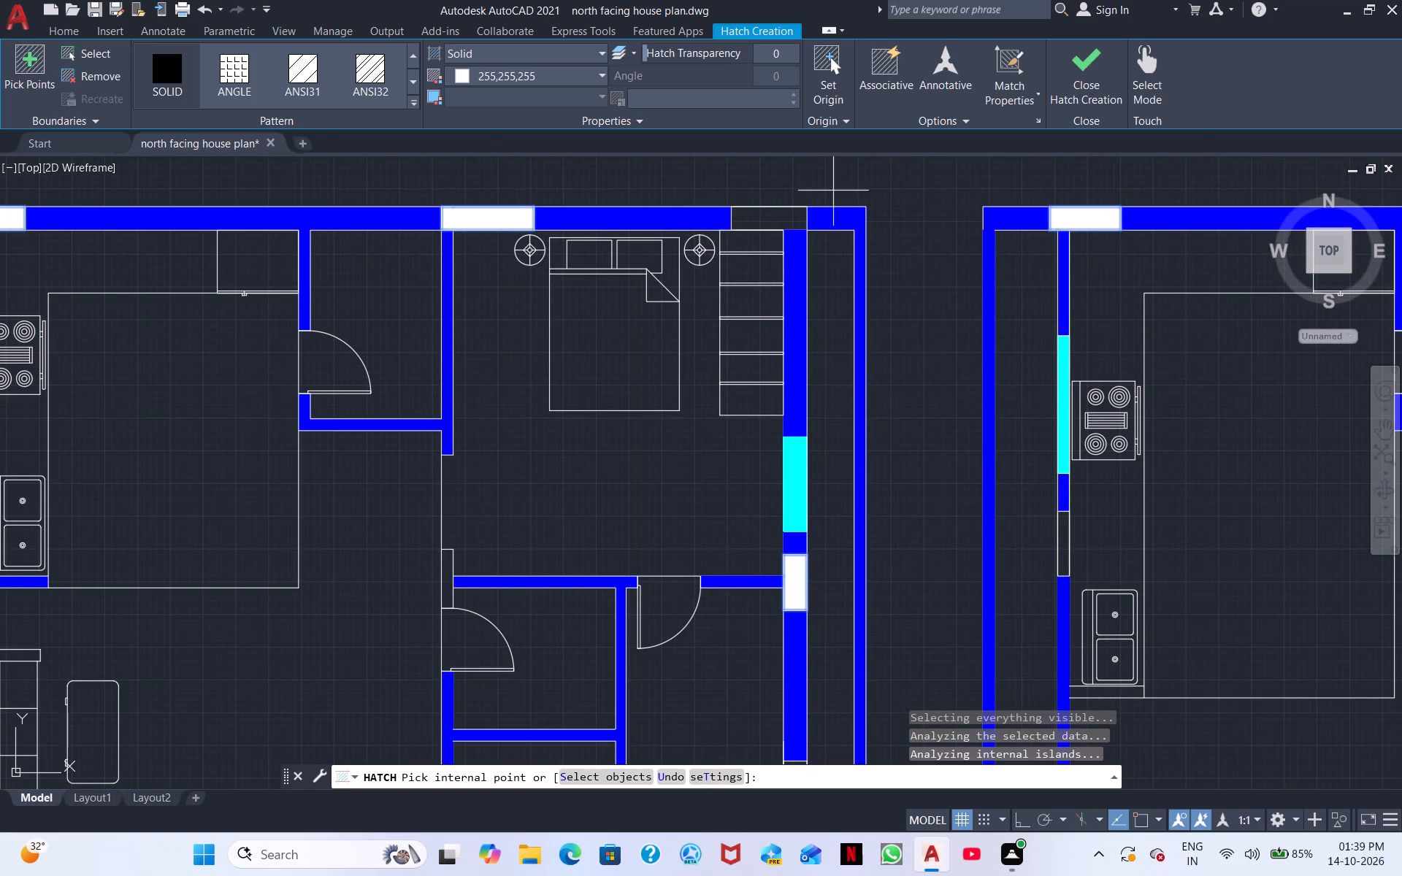
click(775, 212)
middle_drag(797, 422, 712, 9)
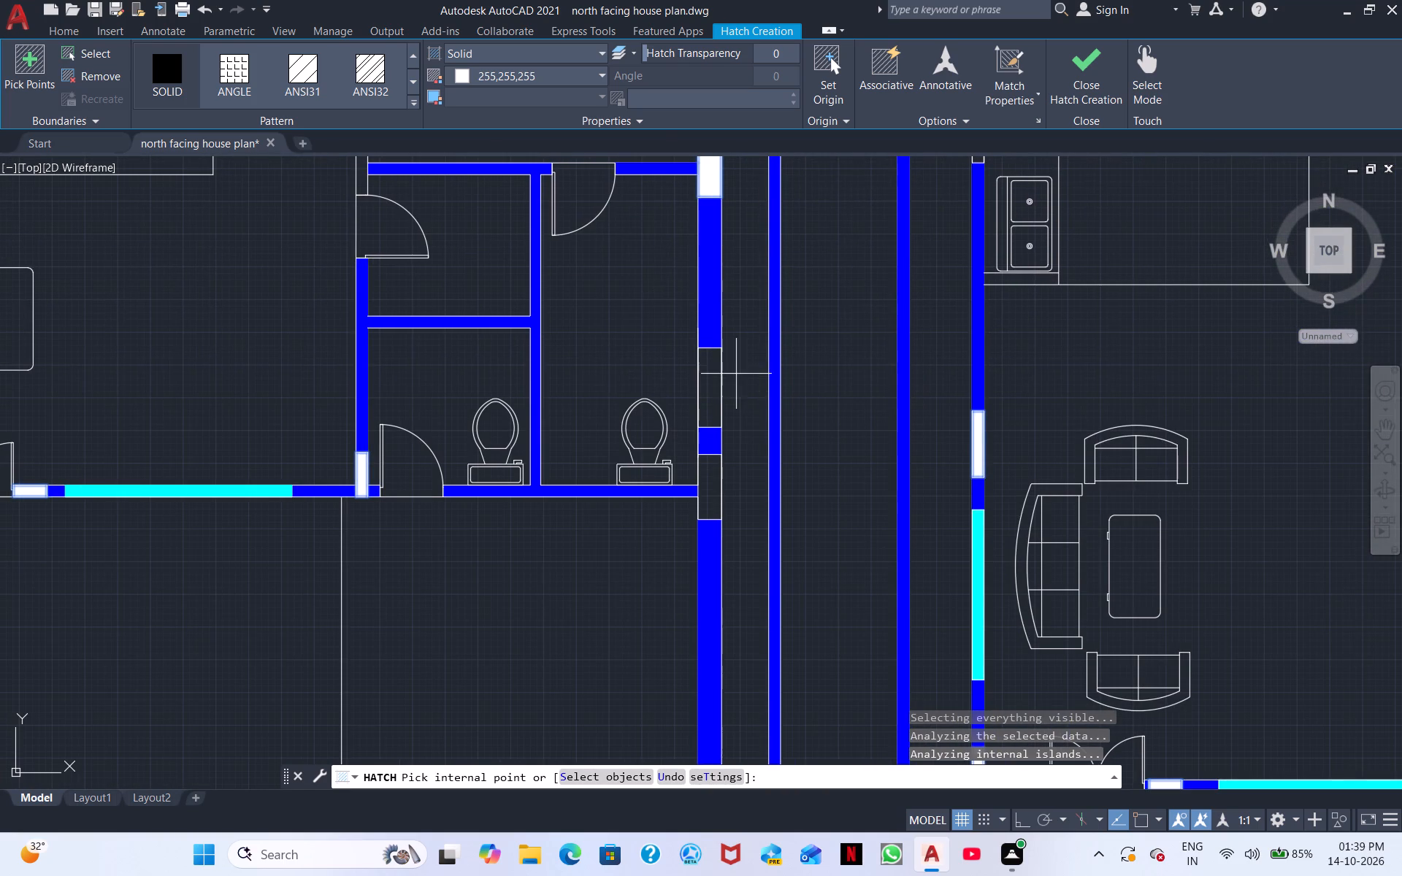
click(716, 382)
click(710, 488)
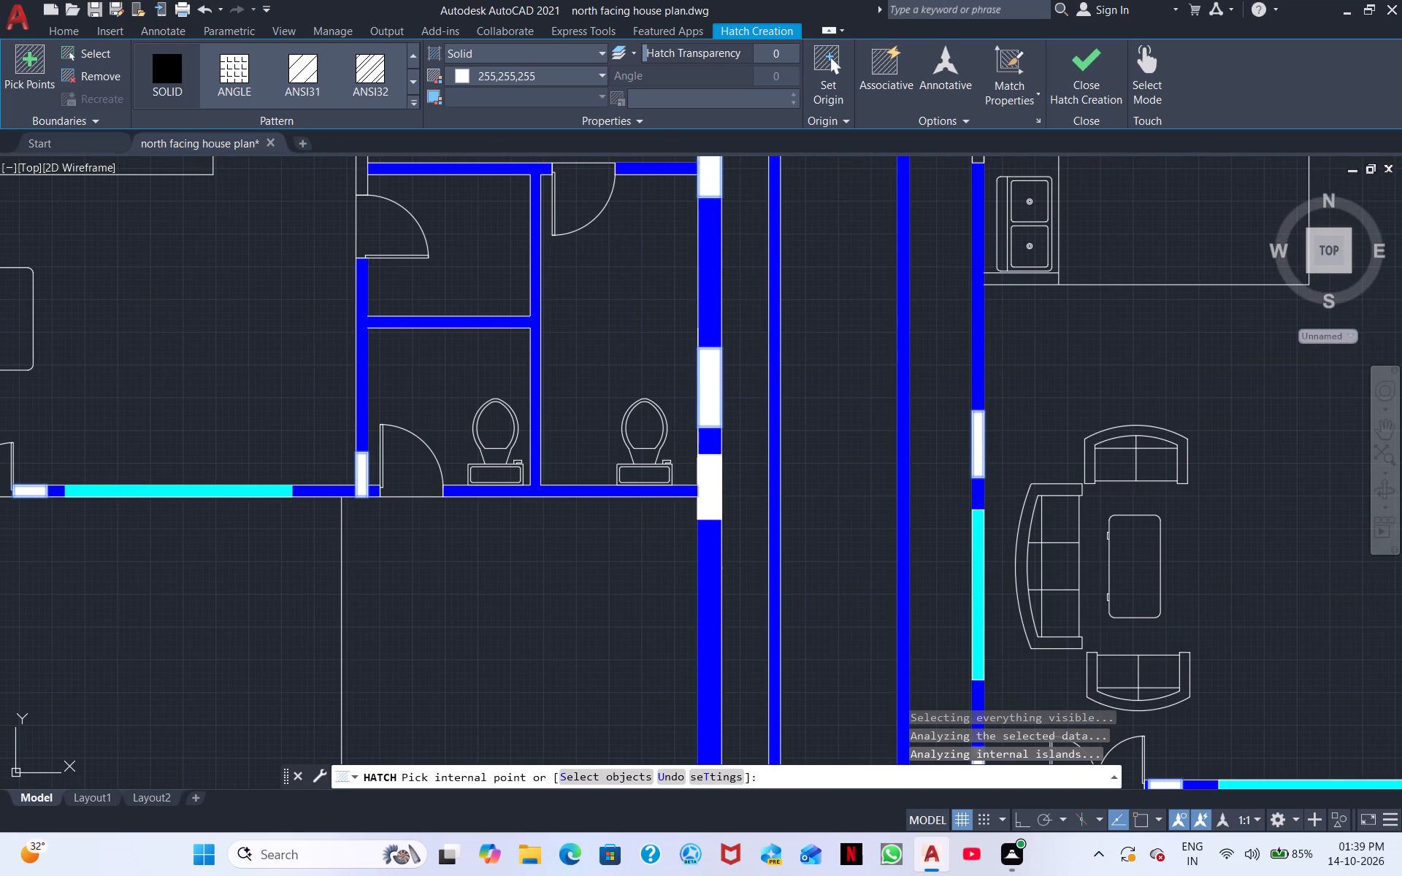
Fill white the left-hand plan's interior wall column just above the door of the small room beside the living area.
scroll(404, 556, down, 2)
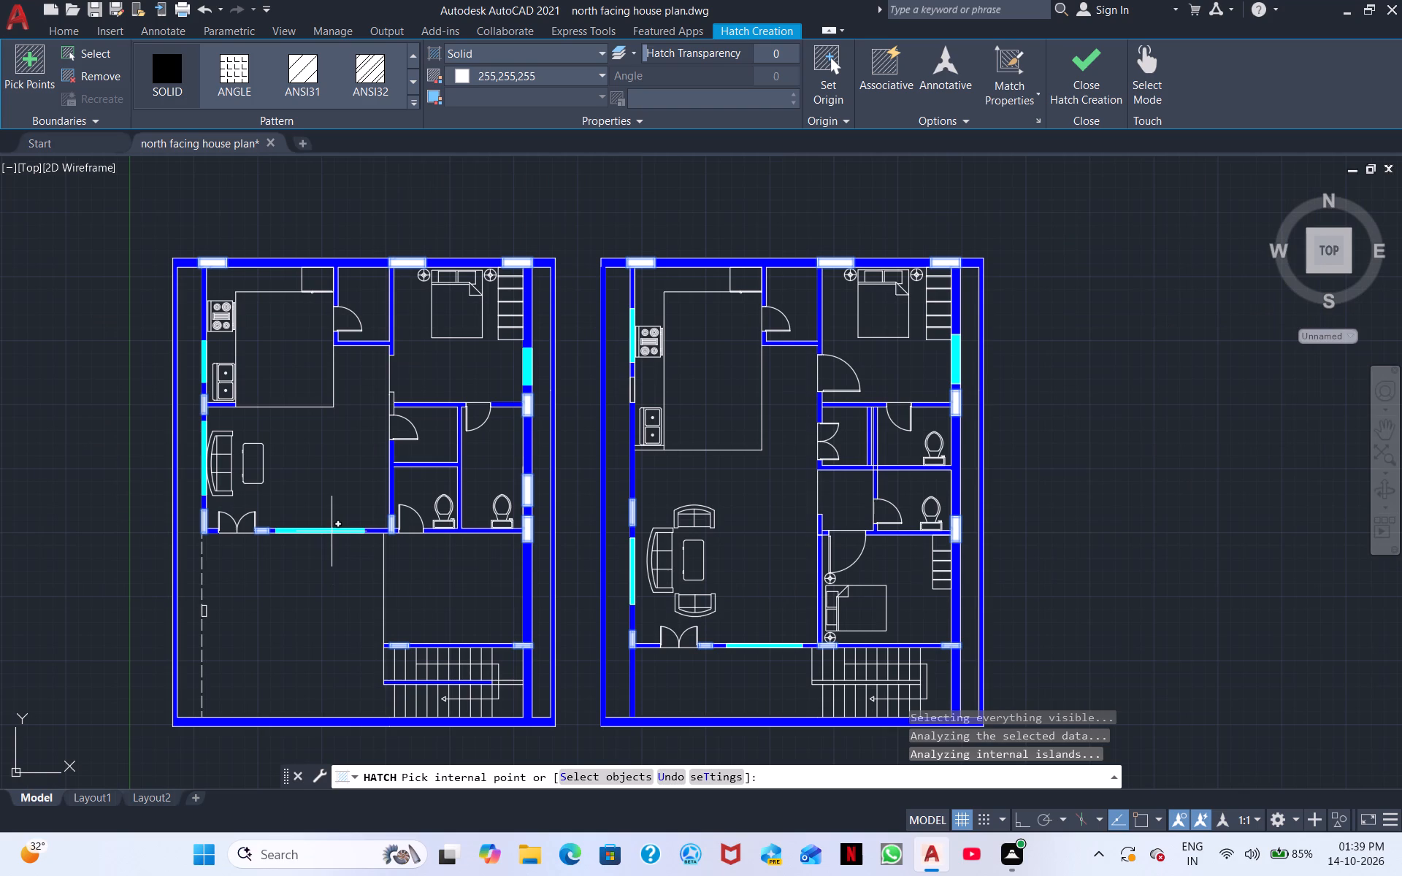
scroll(319, 449, up, 3)
scroll(456, 468, down, 3)
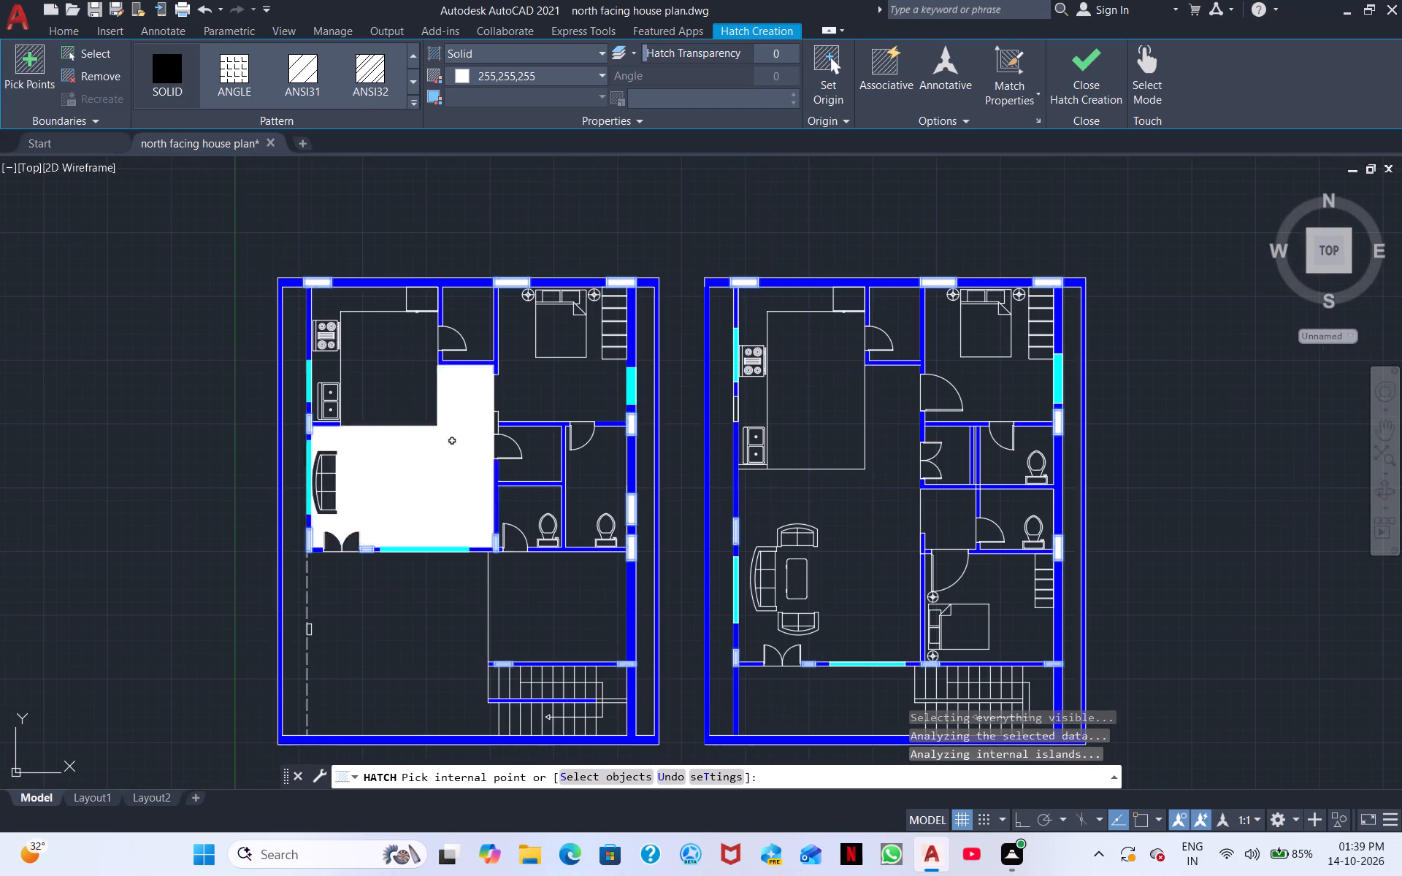
click(495, 422)
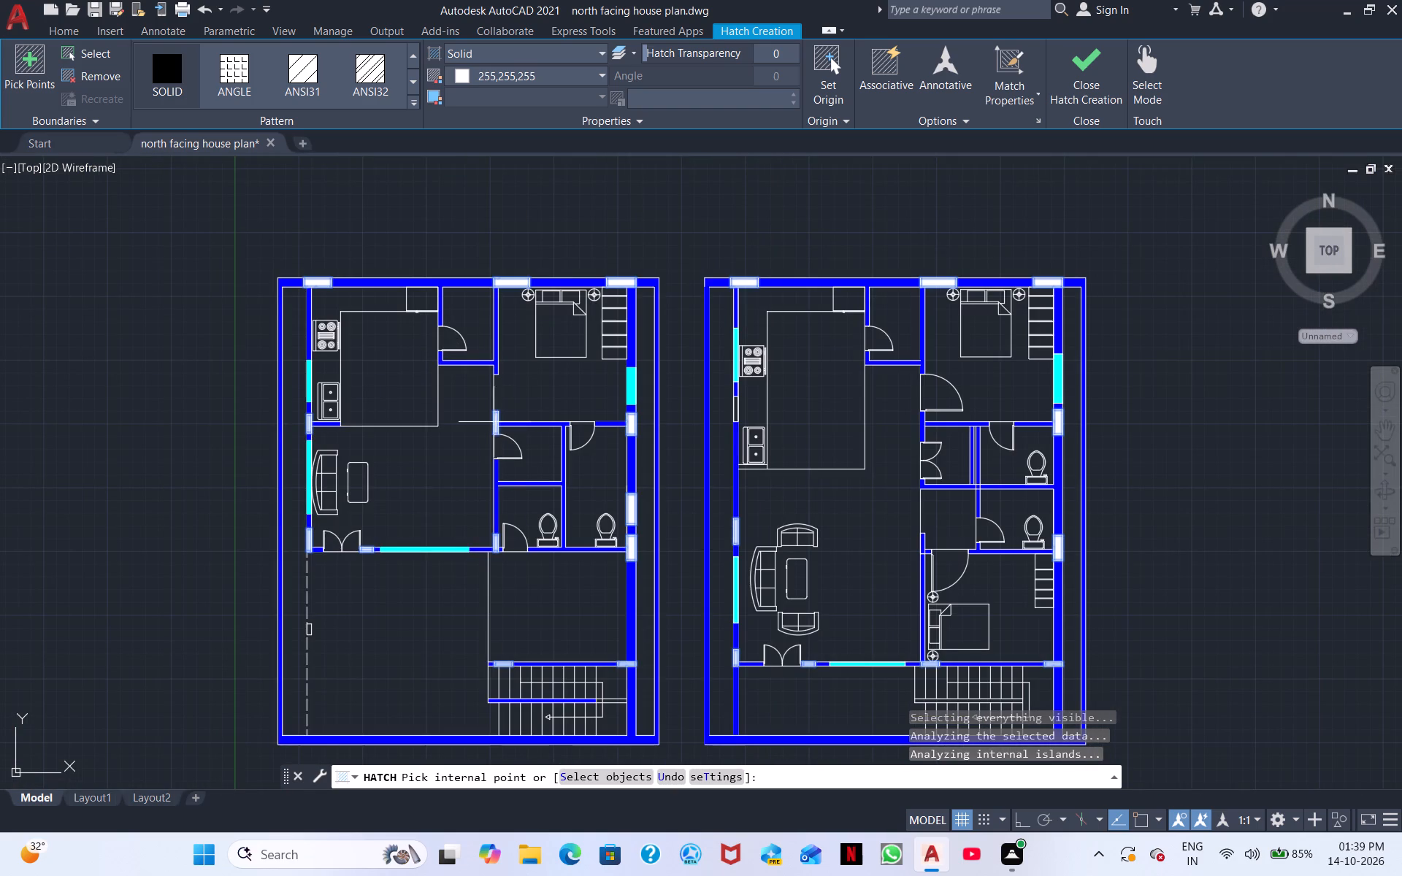
Fill white the right-hand plan's west wall column between the kitchen window and the sink.
scroll(407, 490, down, 1)
scroll(409, 491, up, 5)
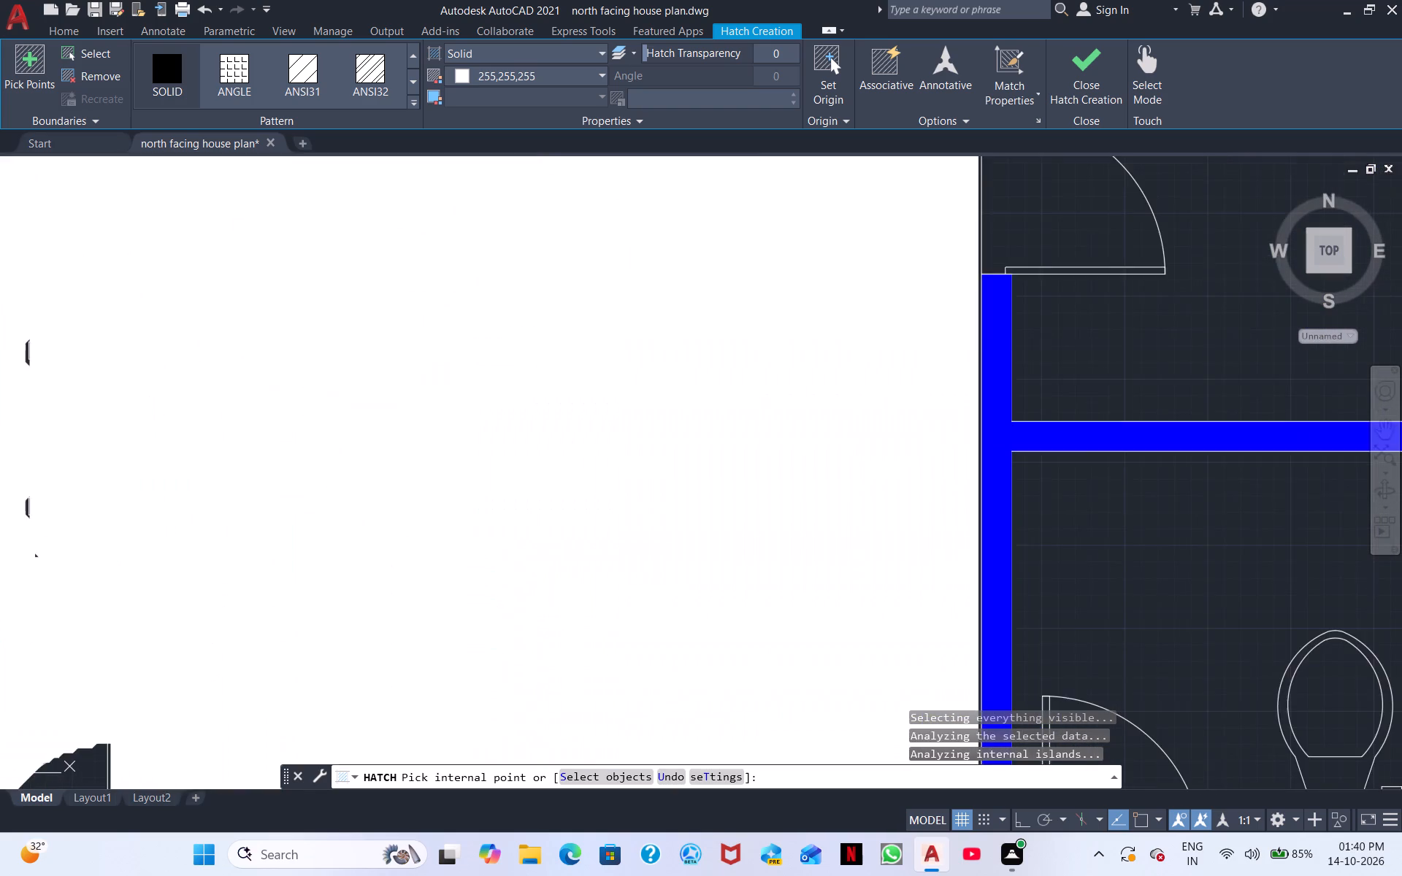
scroll(405, 474, down, 2)
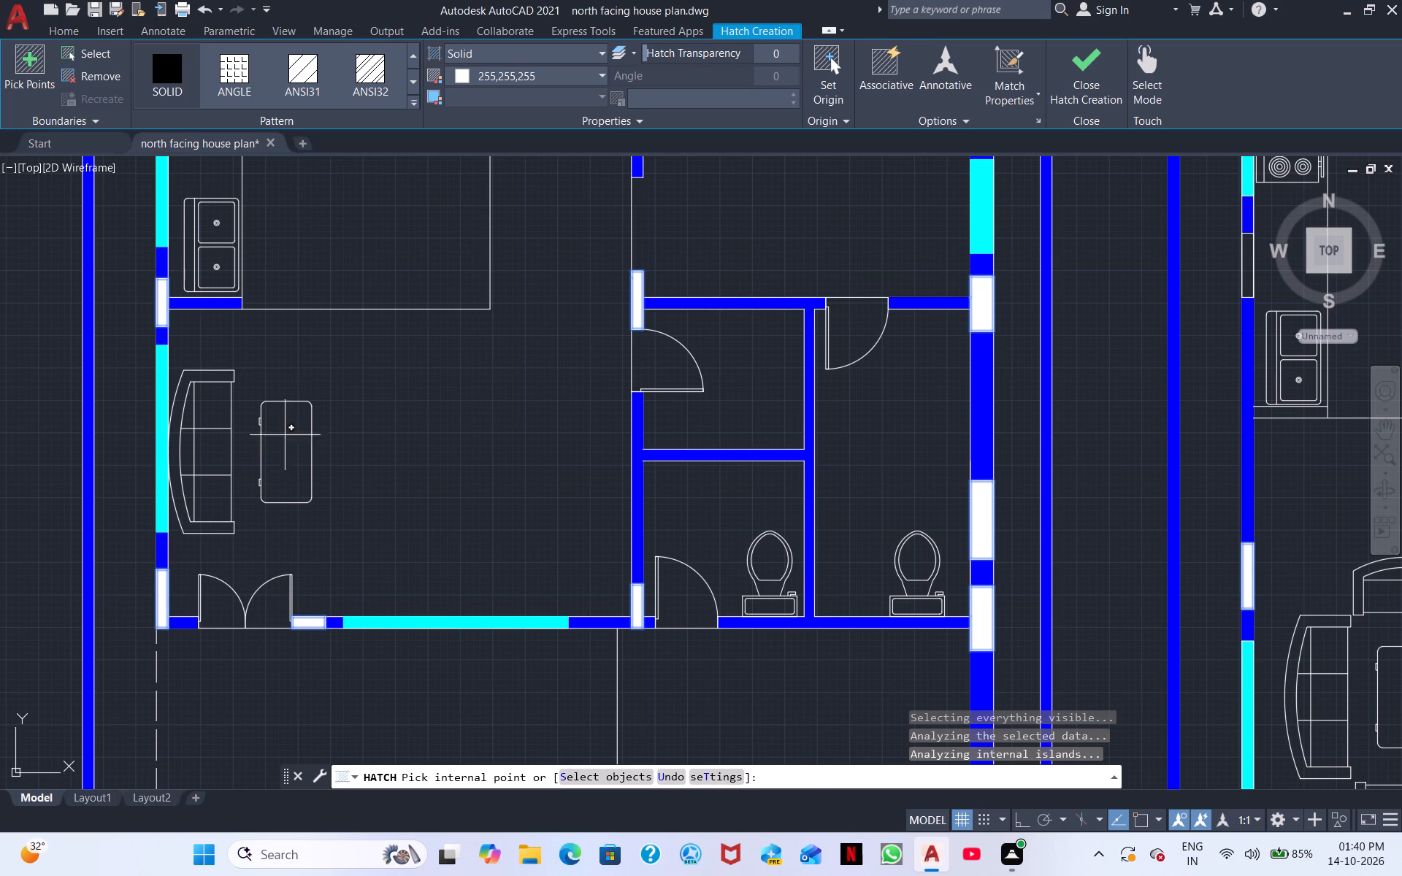
scroll(353, 442, down, 2)
middle_drag(342, 648, 351, 542)
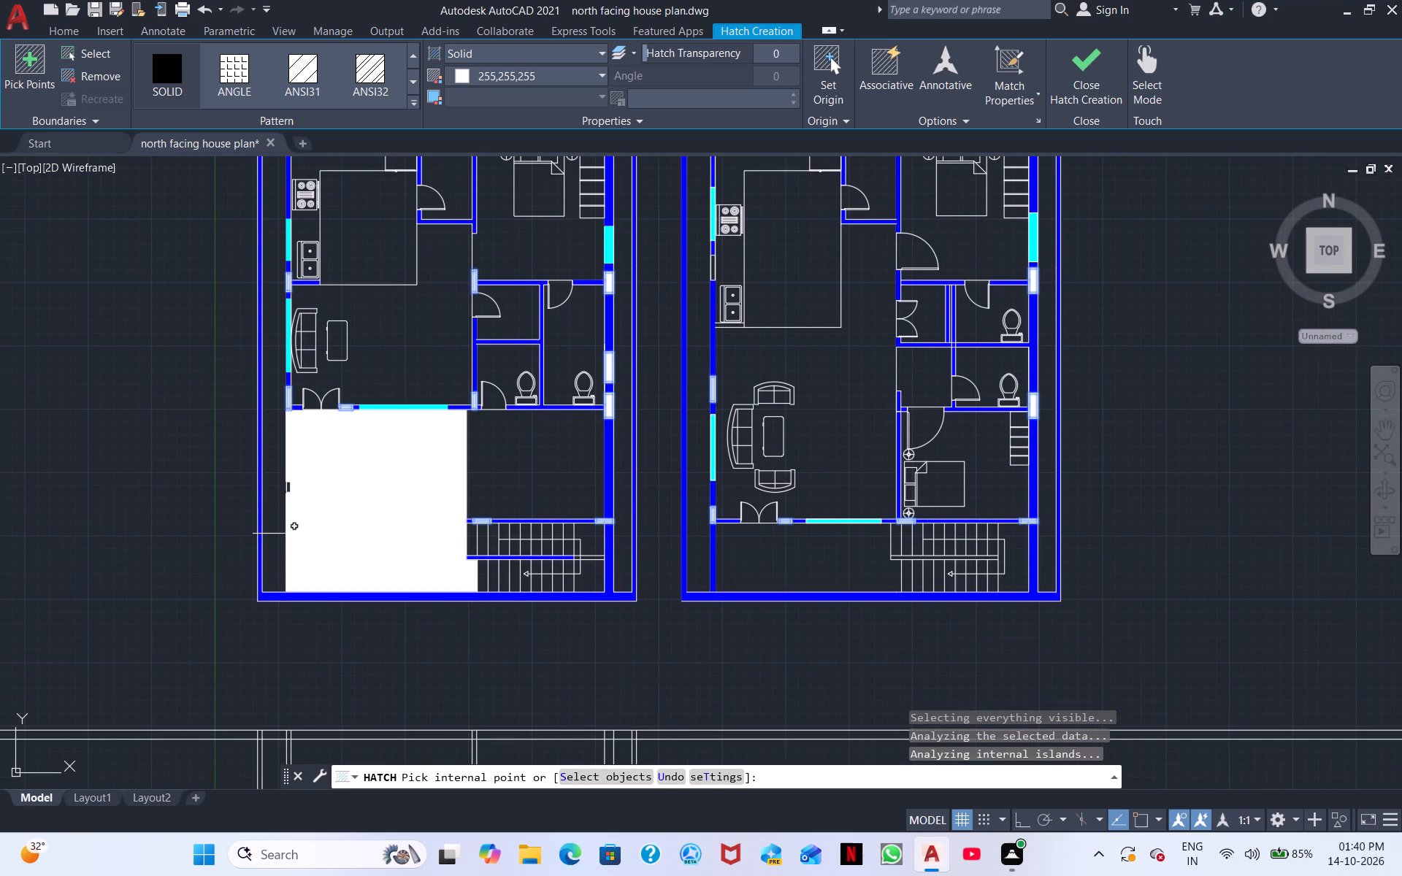
scroll(735, 309, down, 1)
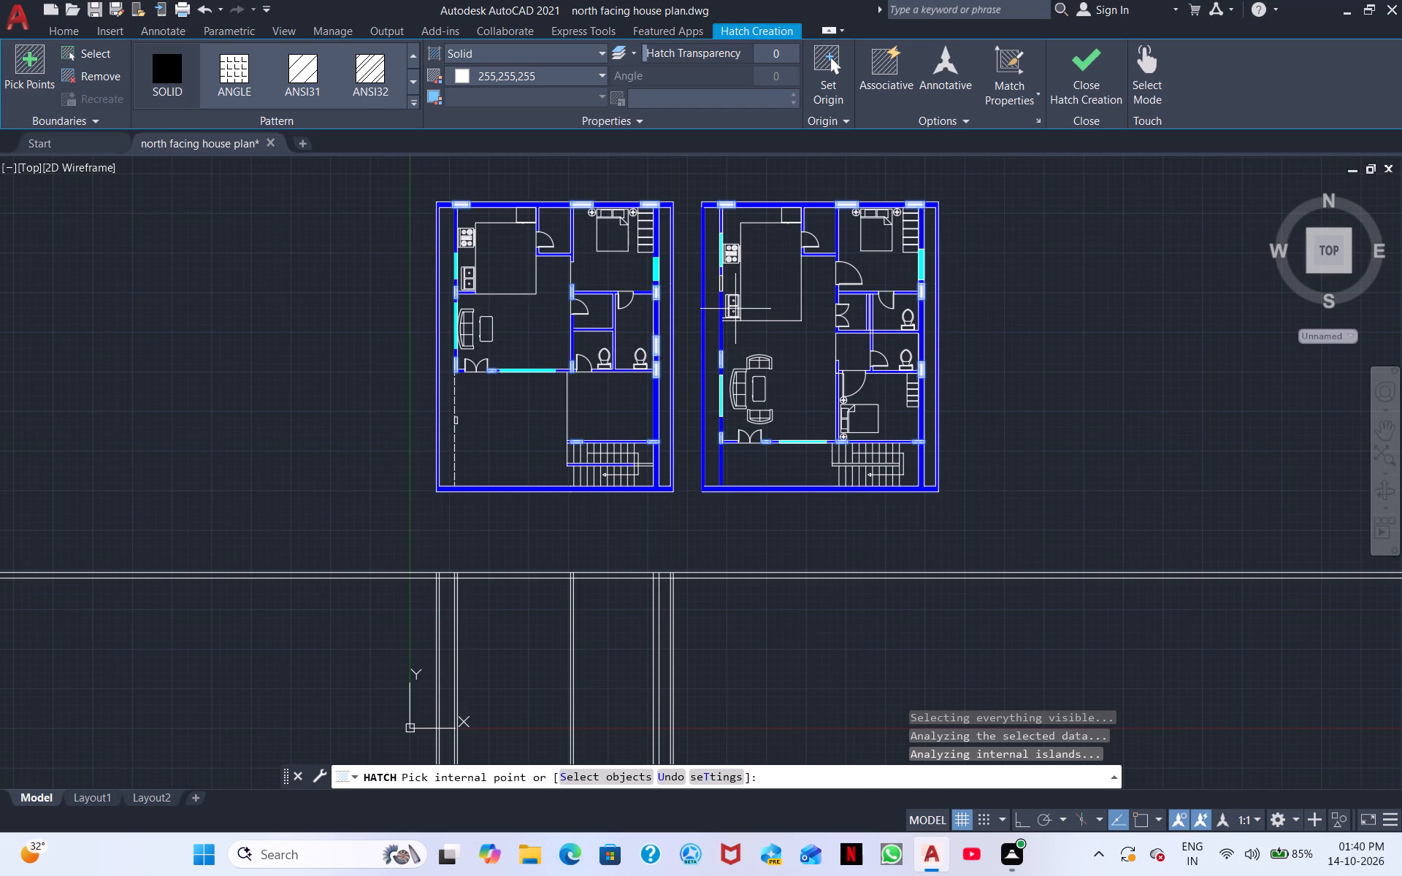
scroll(731, 311, up, 3)
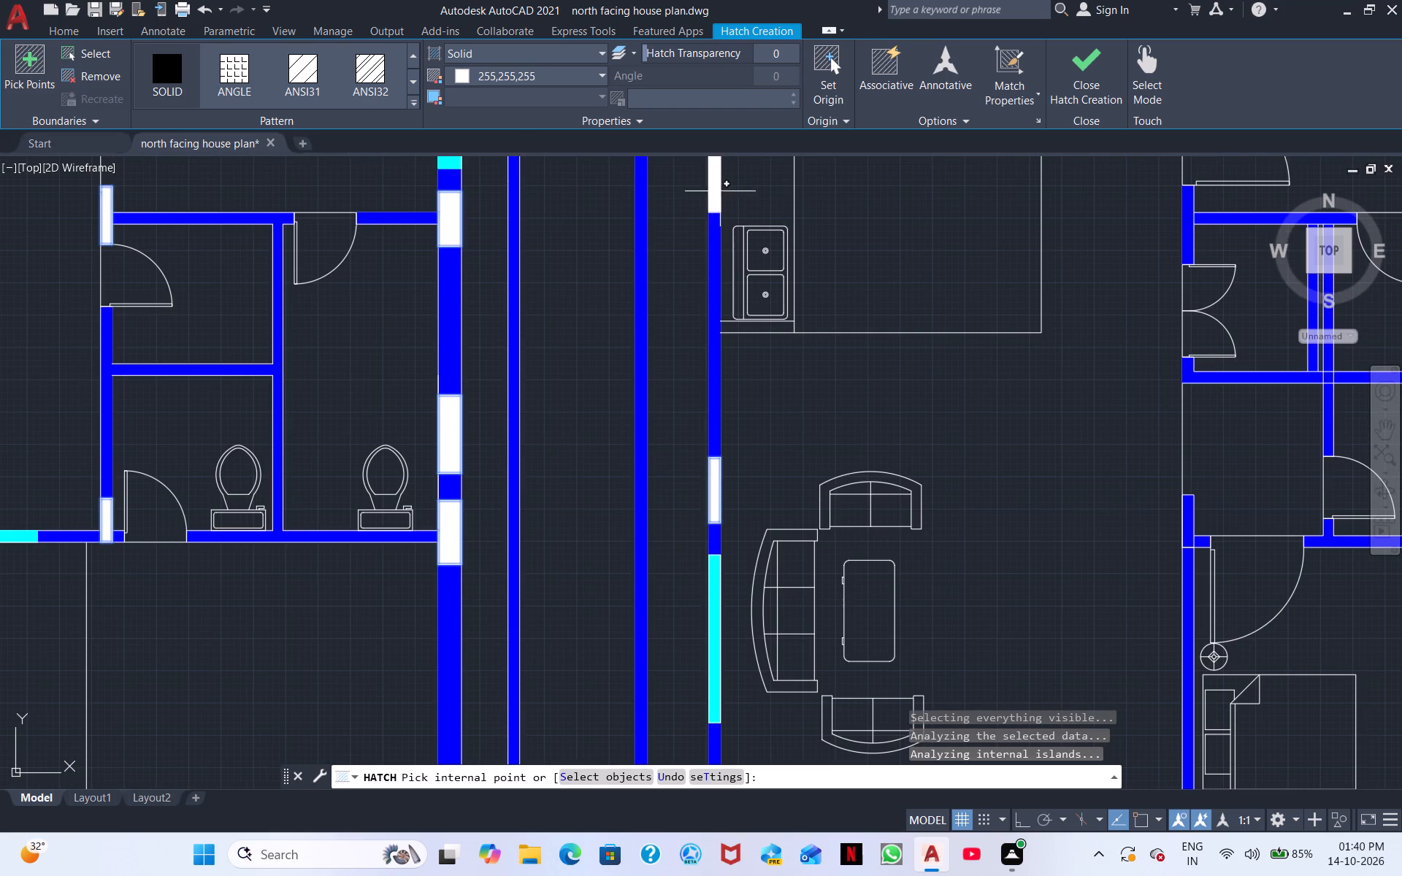
click(720, 191)
Fill white the small column on the left-hand plan's dashed line south of the double door, and end the hatch.
scroll(770, 337, down, 2)
middle_drag(932, 385, 927, 390)
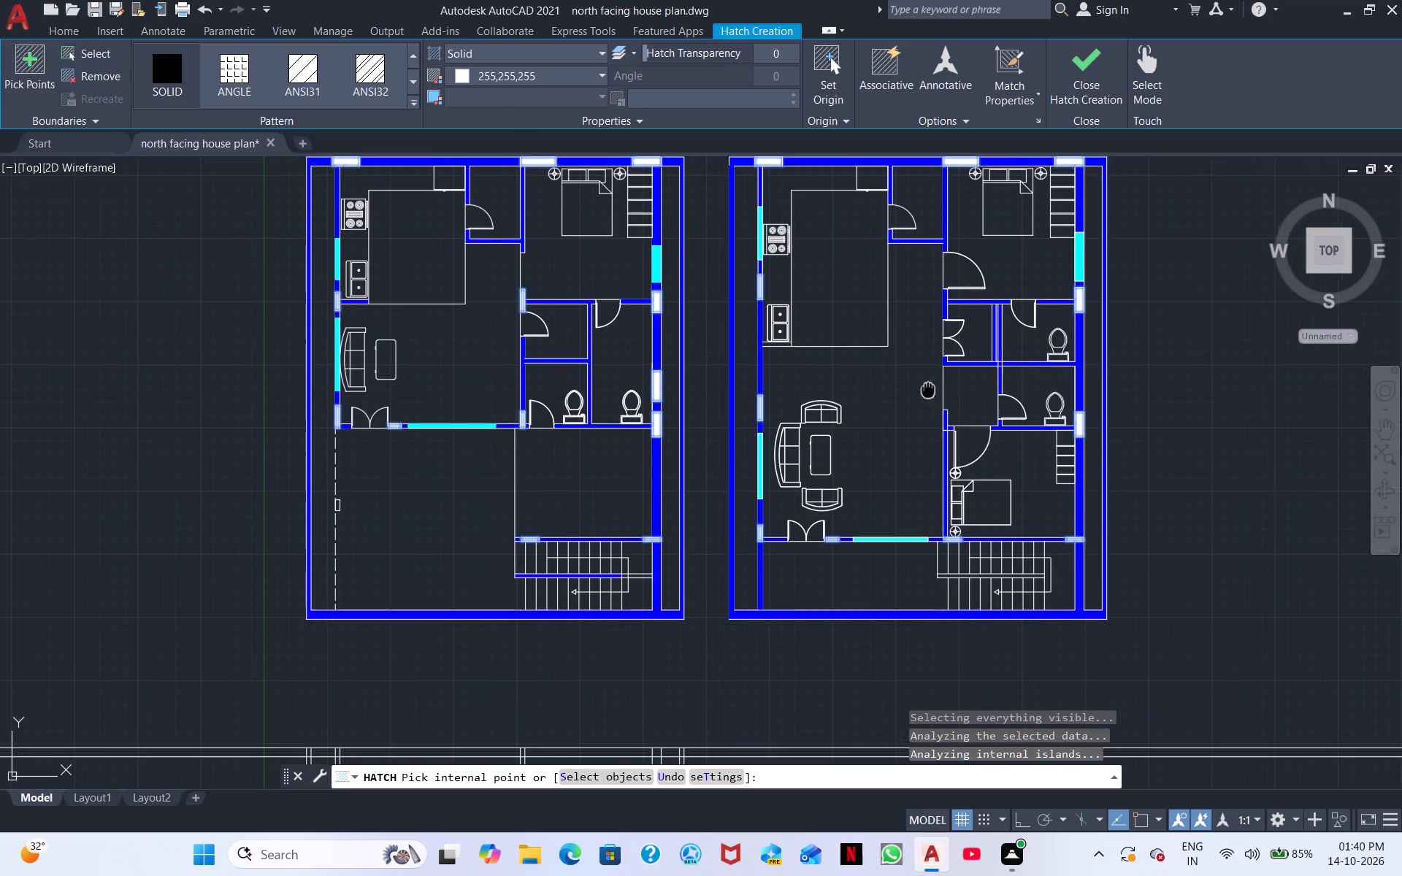
middle_drag(927, 390, 715, 361)
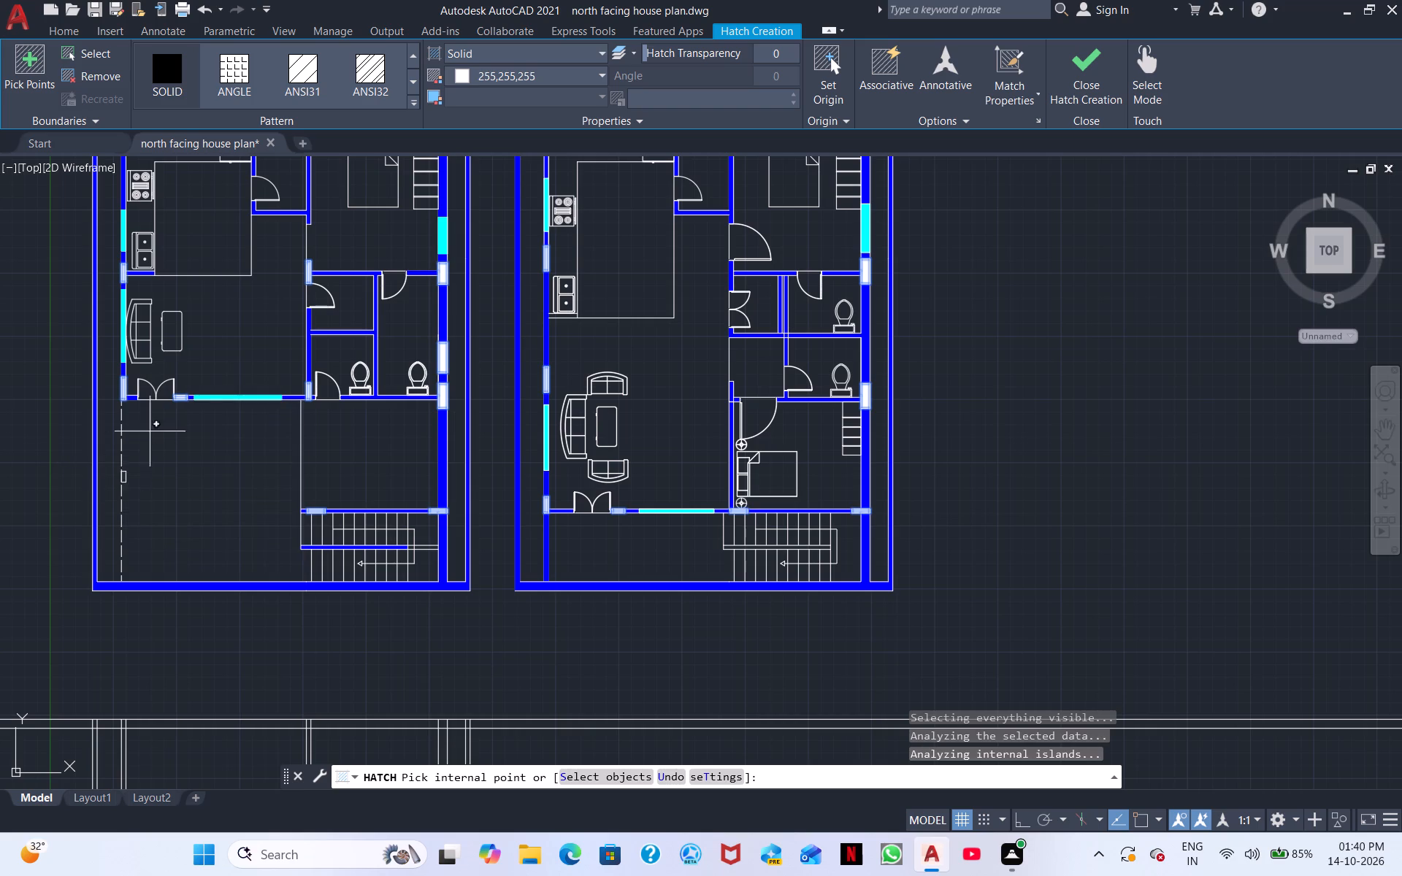
scroll(124, 469, up, 4)
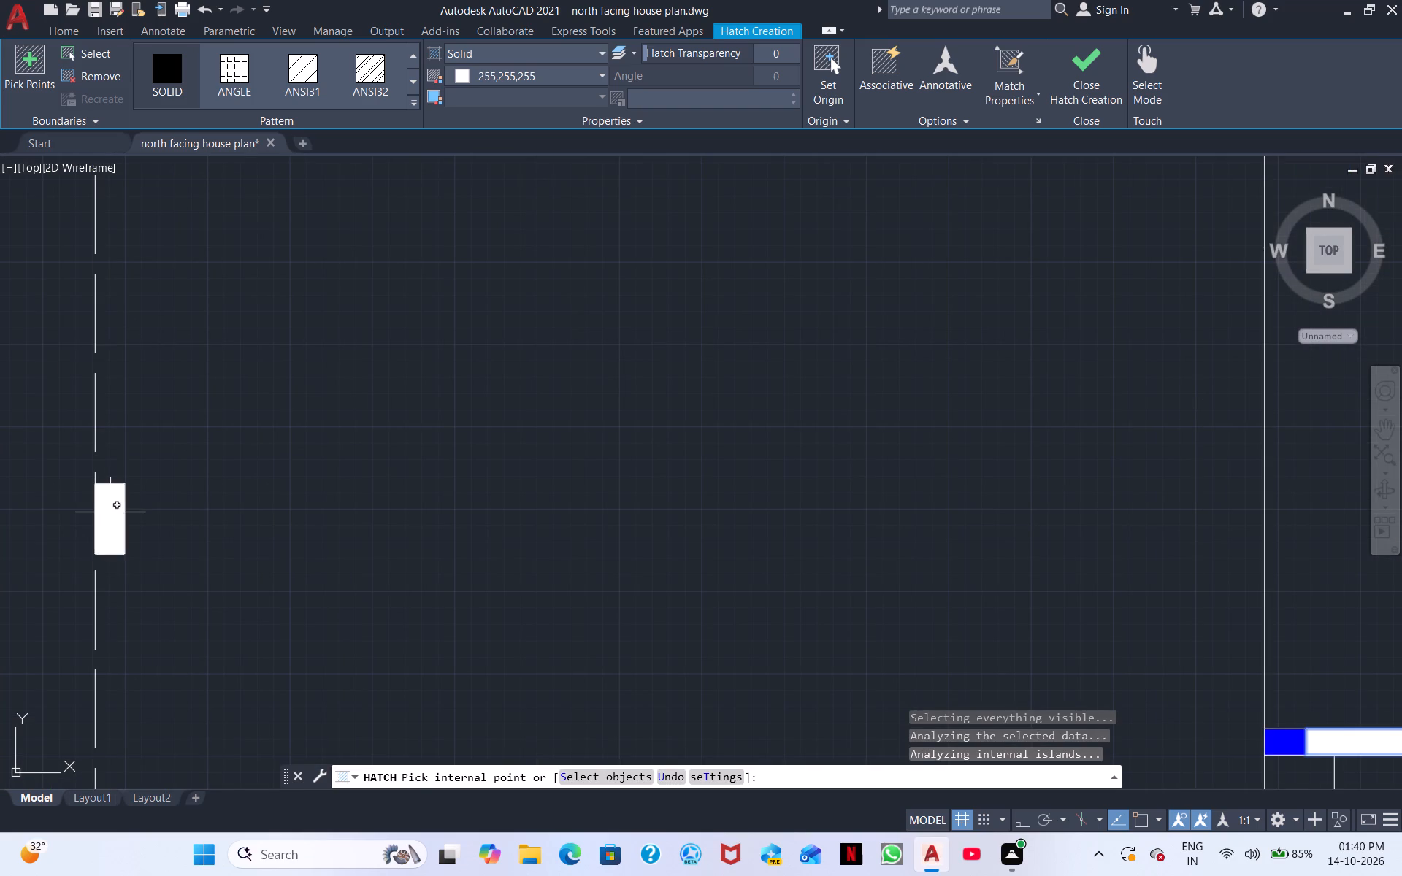
click(110, 512)
scroll(352, 546, down, 1)
right_click(386, 499)
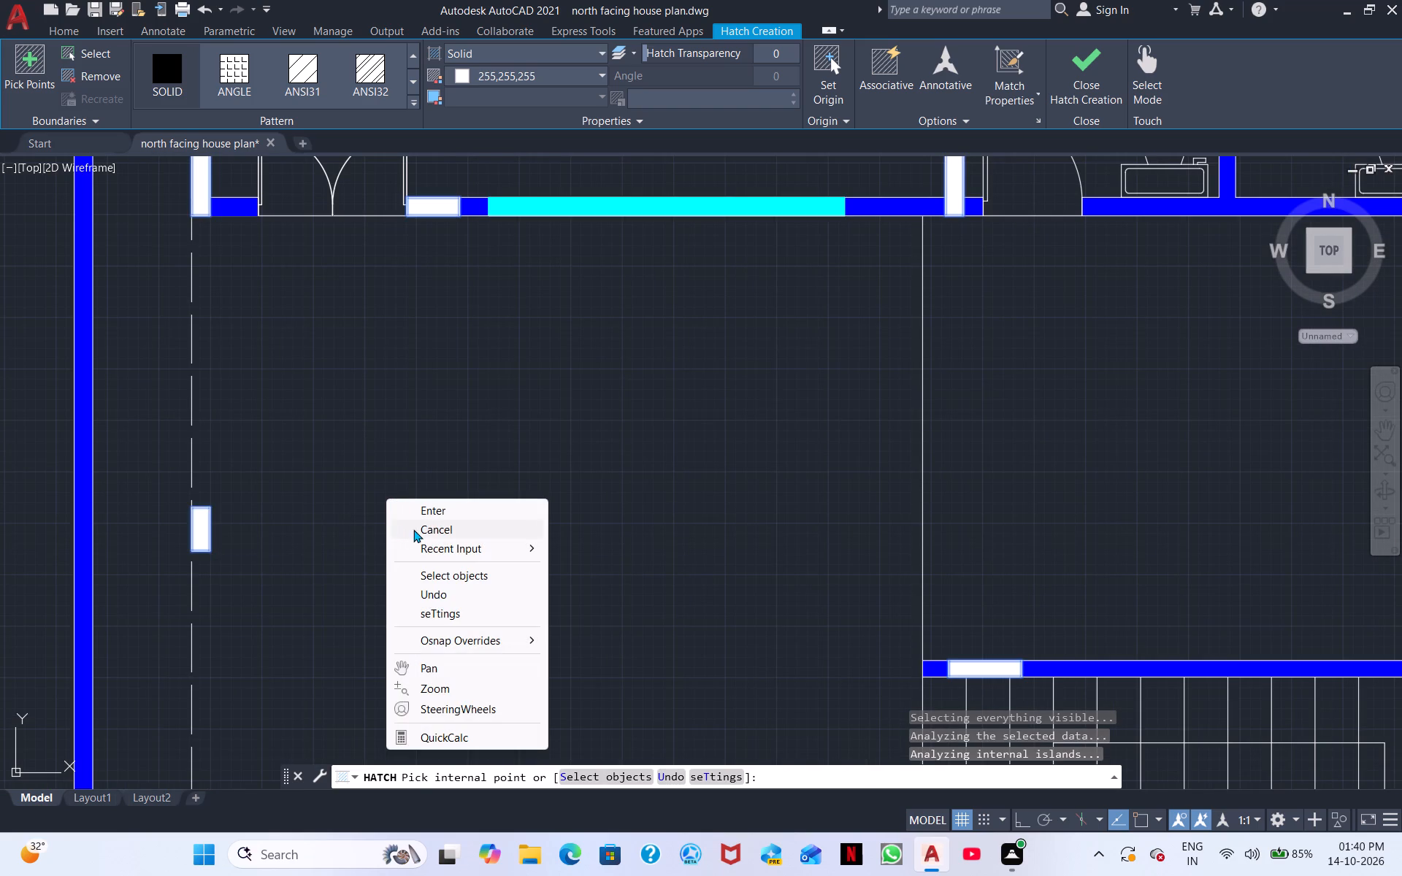
click(420, 530)
Trim the two leftover wall lines between the left-hand staircase's blue middle wall and the east wall.
scroll(453, 553, down, 2)
middle_drag(590, 583, 362, 453)
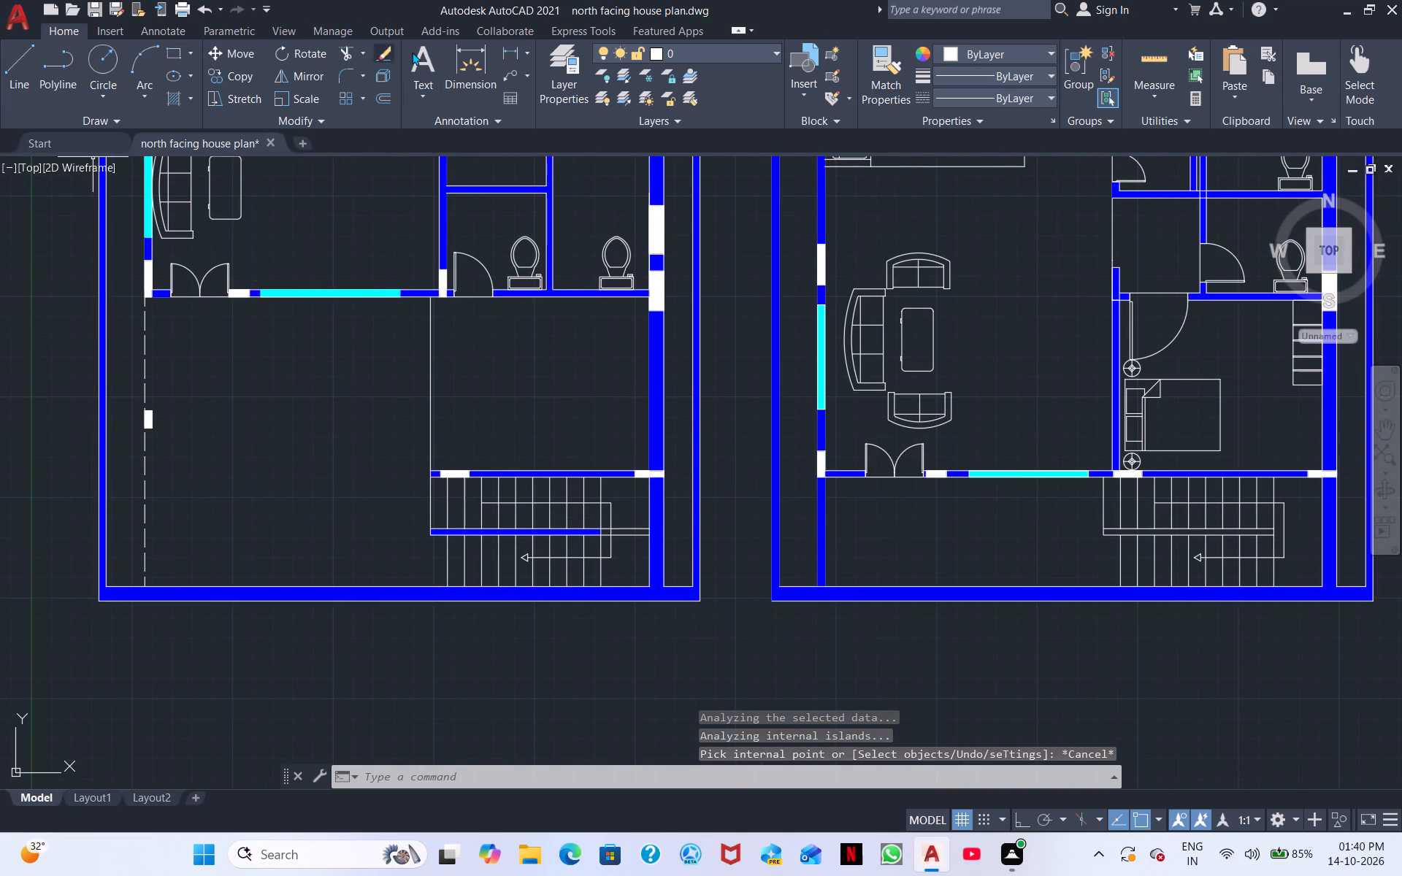
click(344, 54)
middle_drag(727, 474, 689, 420)
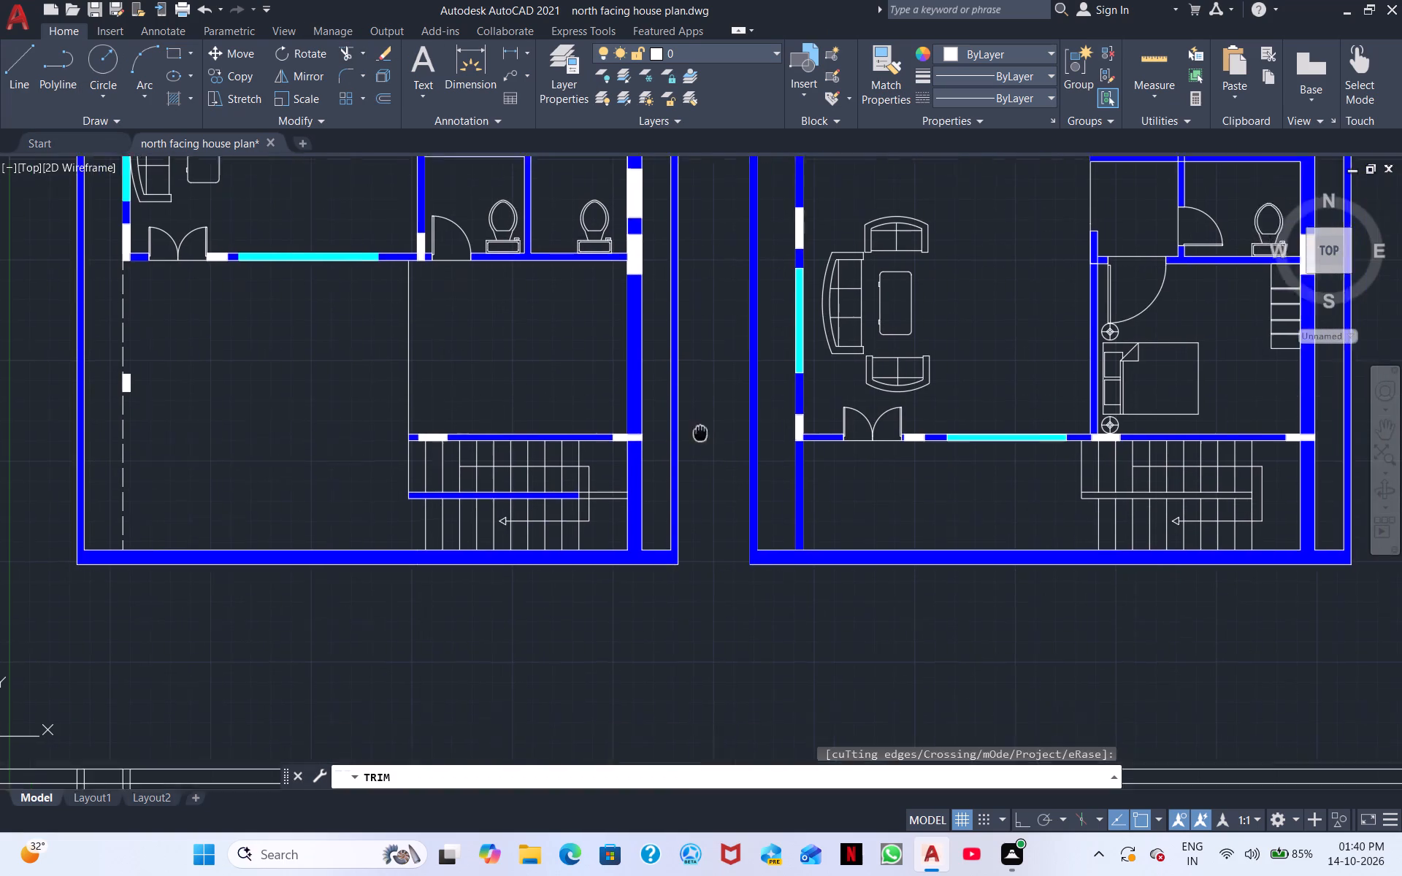
middle_drag(689, 420, 573, 306)
scroll(476, 299, up, 3)
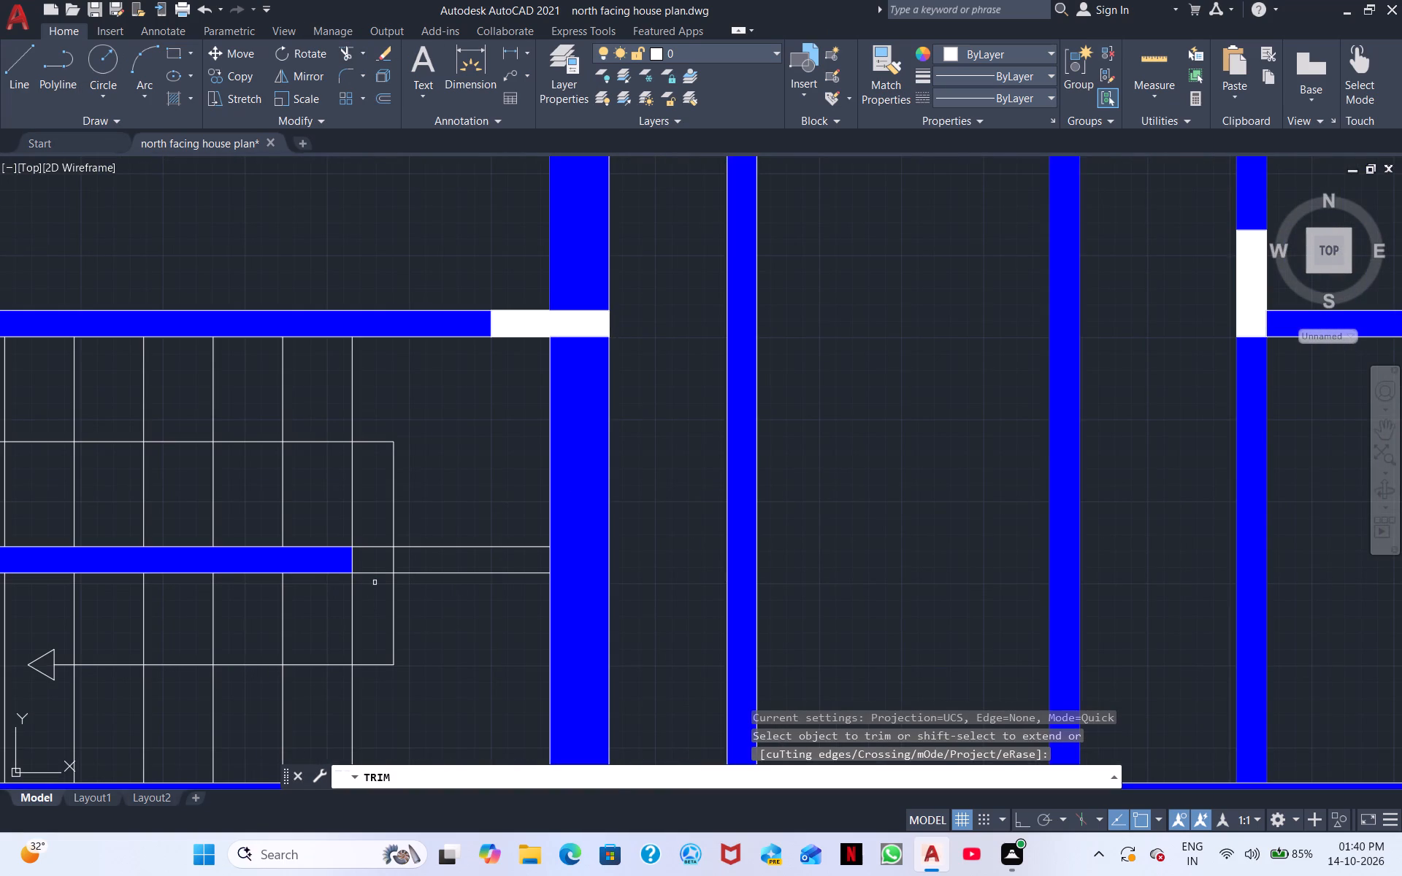
drag(375, 583, 383, 520)
drag(452, 522, 442, 605)
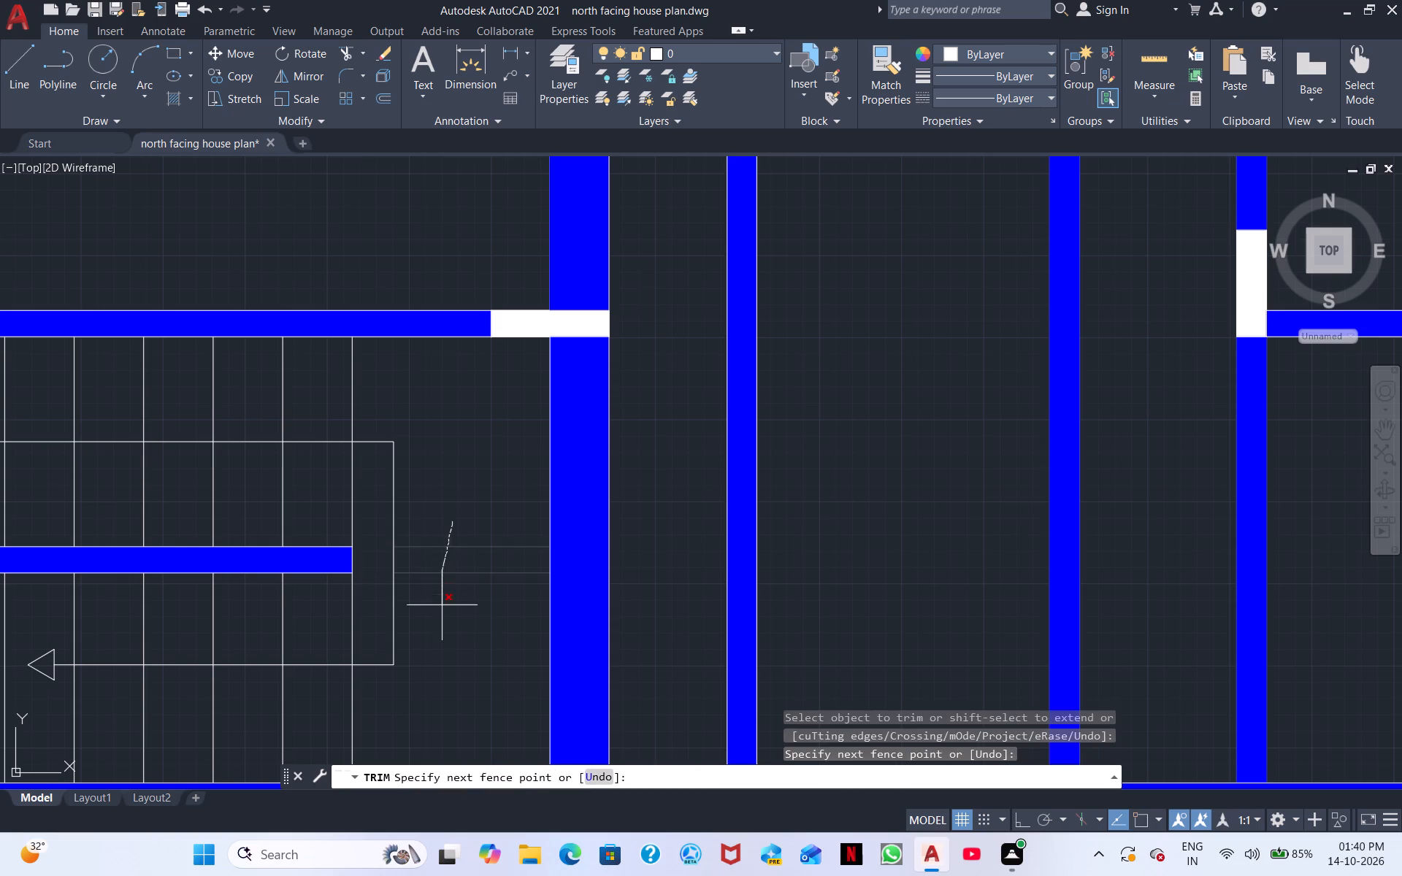
drag(442, 605, 443, 605)
scroll(453, 598, down, 2)
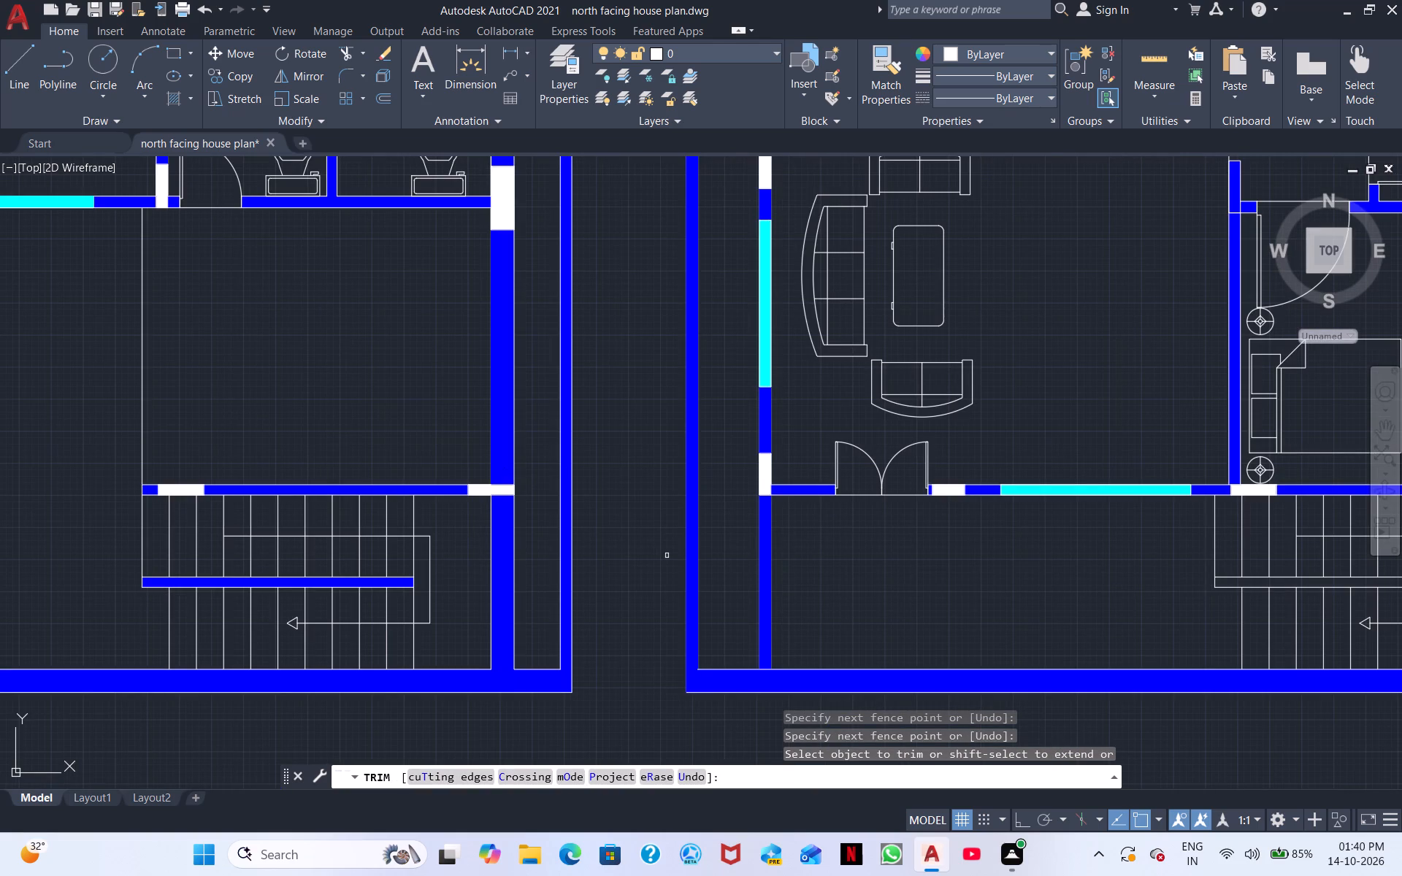
scroll(437, 447, down, 2)
scroll(376, 434, up, 1)
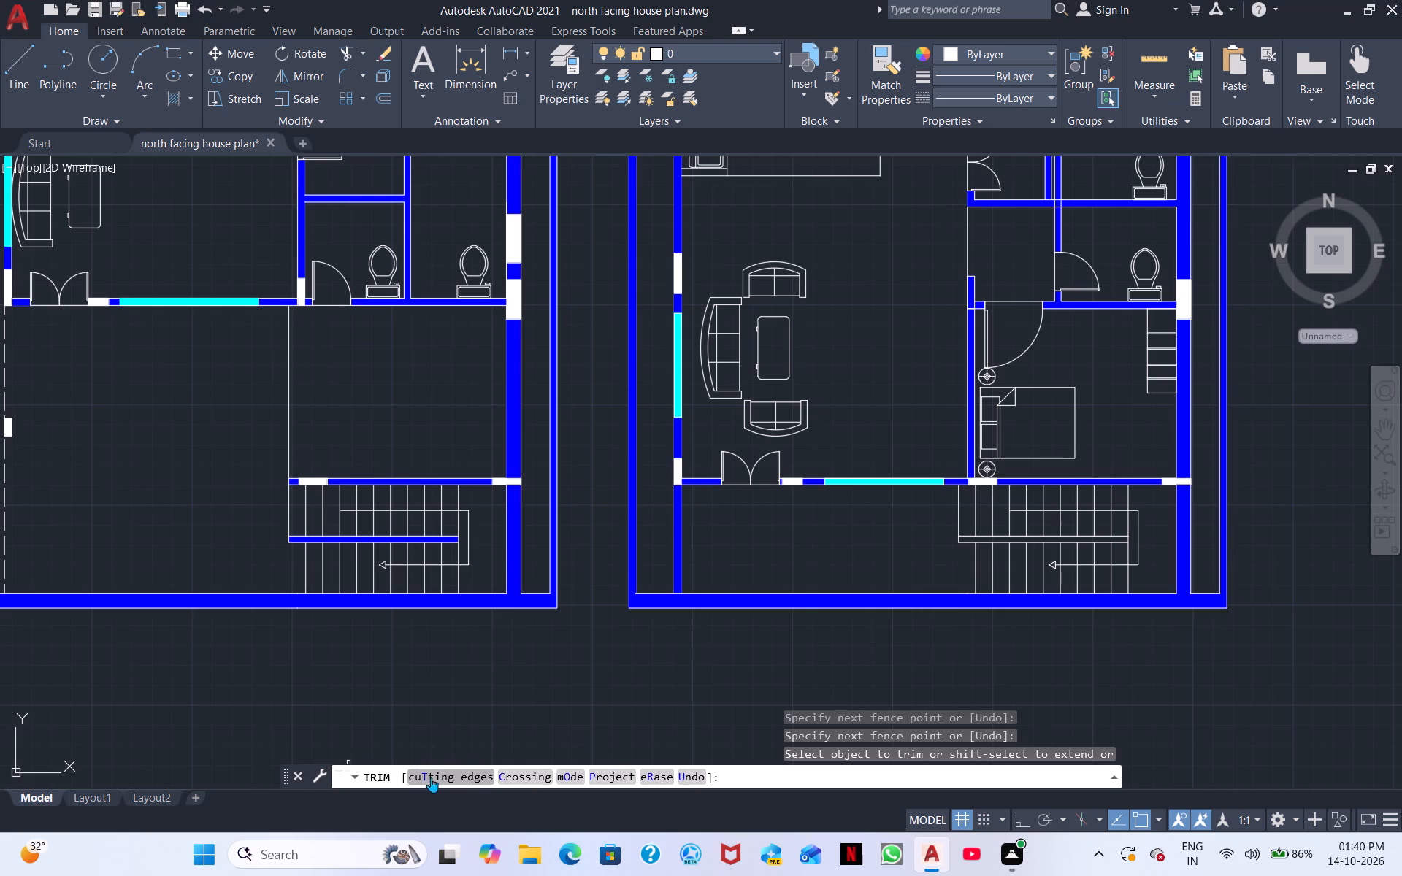
right_click(660, 699)
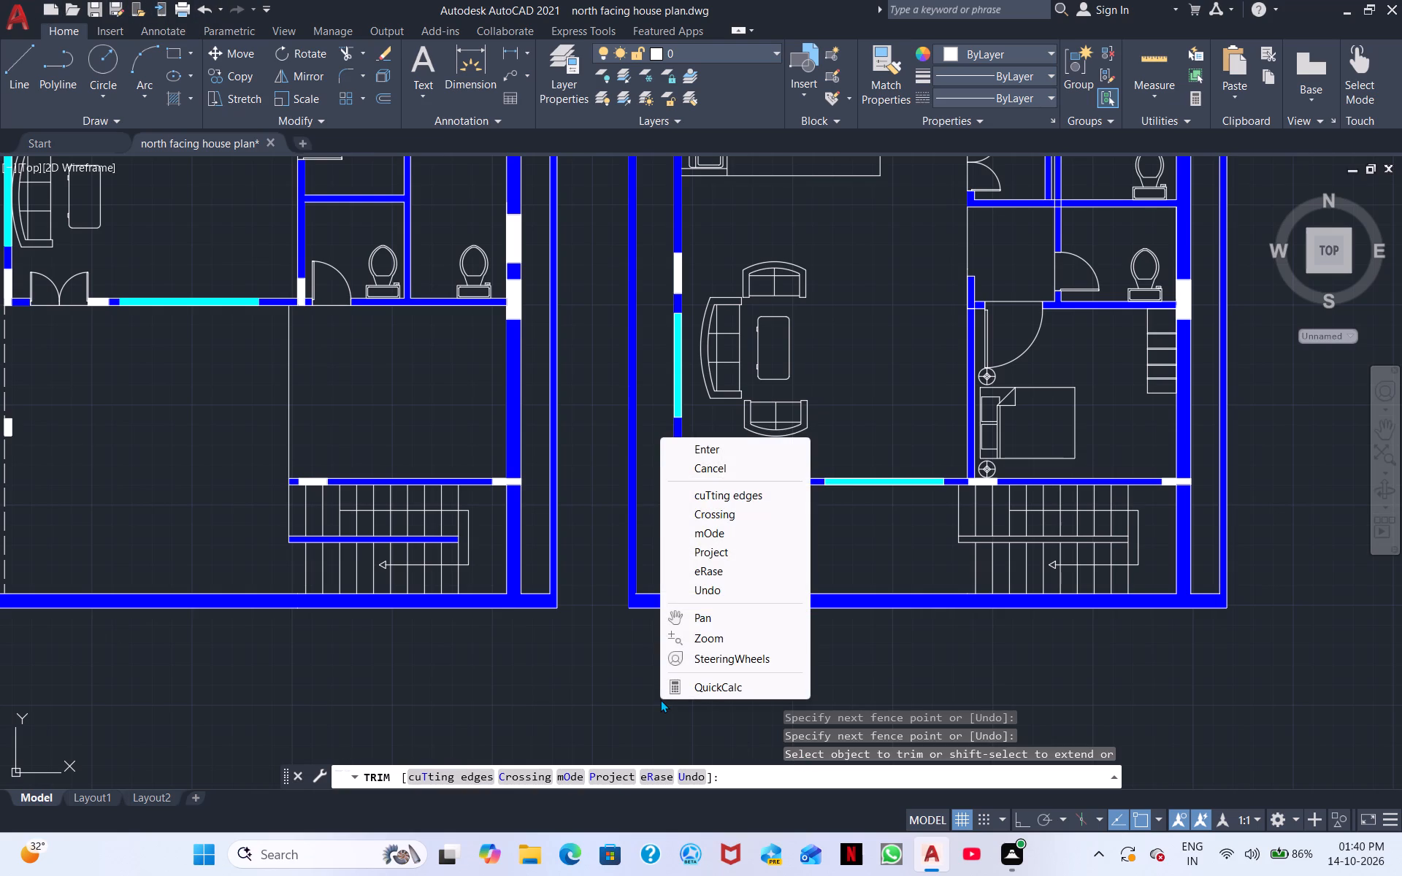
click(698, 467)
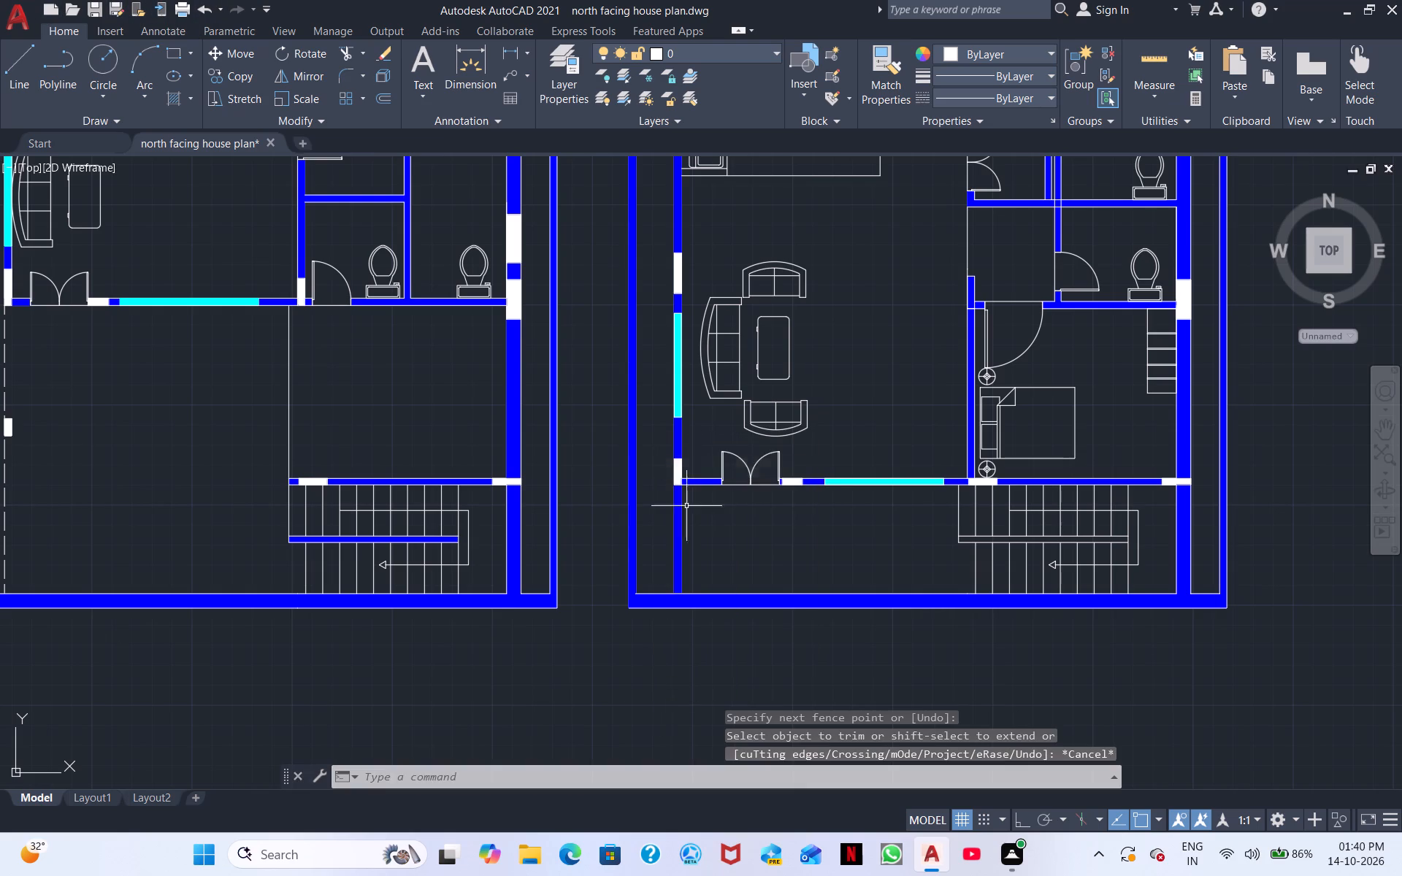
With Ortho on, draw a vertical line along the right-hand plan's outer west wall face, from the north wall's inner edge level to the south-west corner.
scroll(683, 720, down, 2)
scroll(641, 648, up, 1)
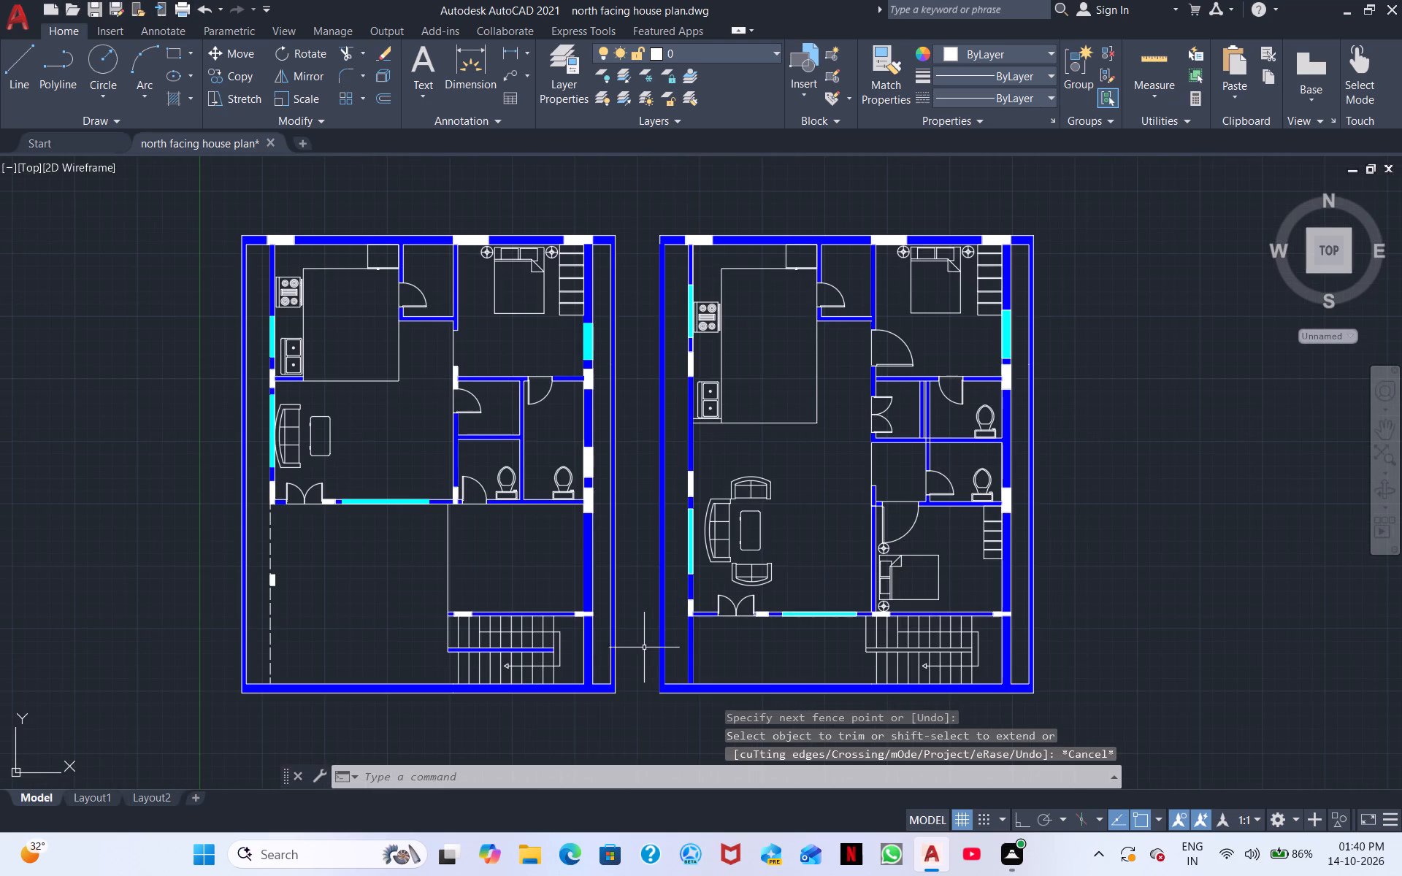
middle_drag(805, 568, 762, 435)
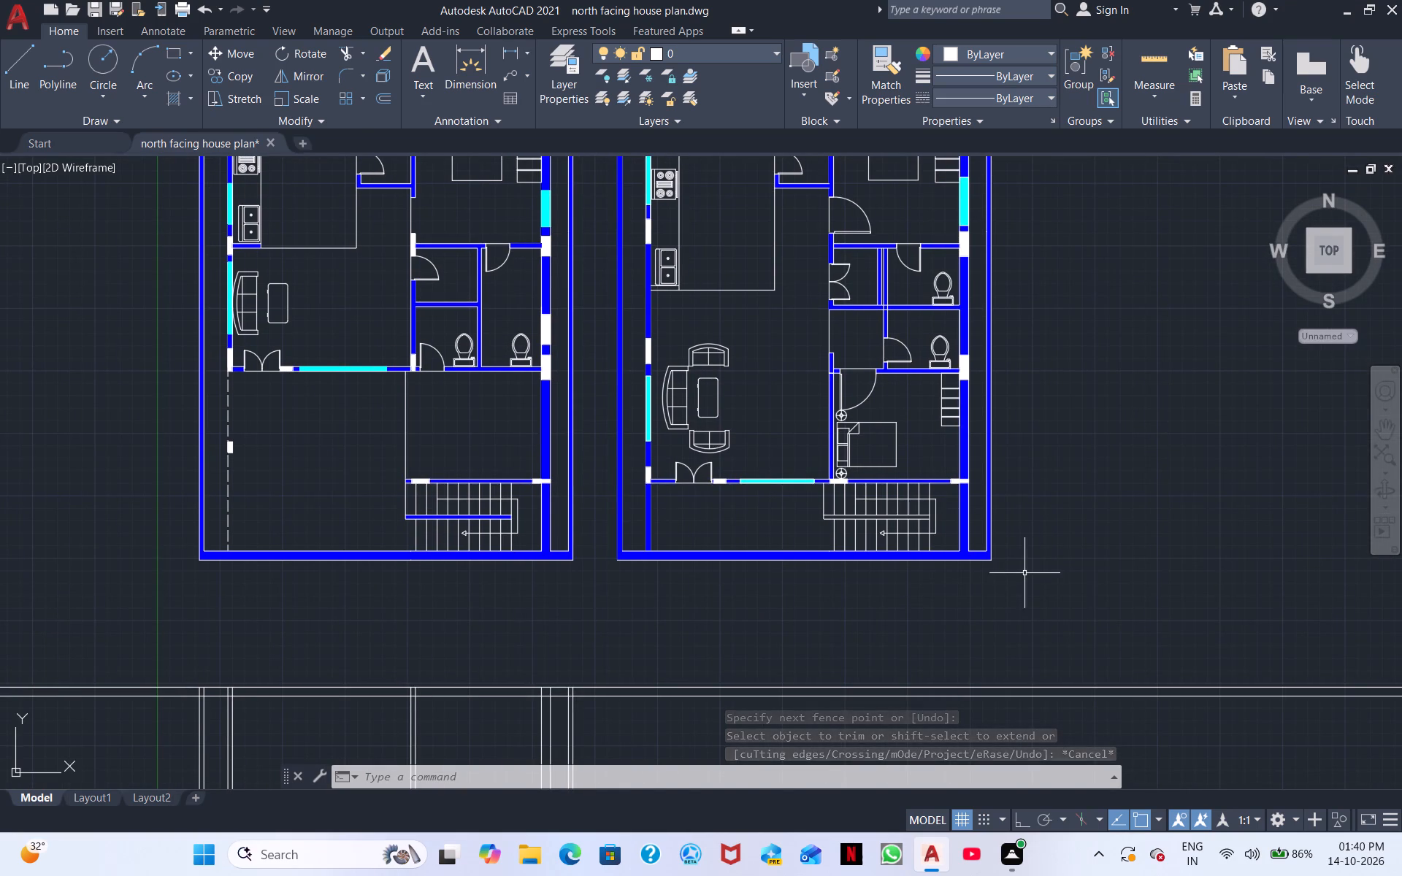
middle_drag(548, 579, 516, 712)
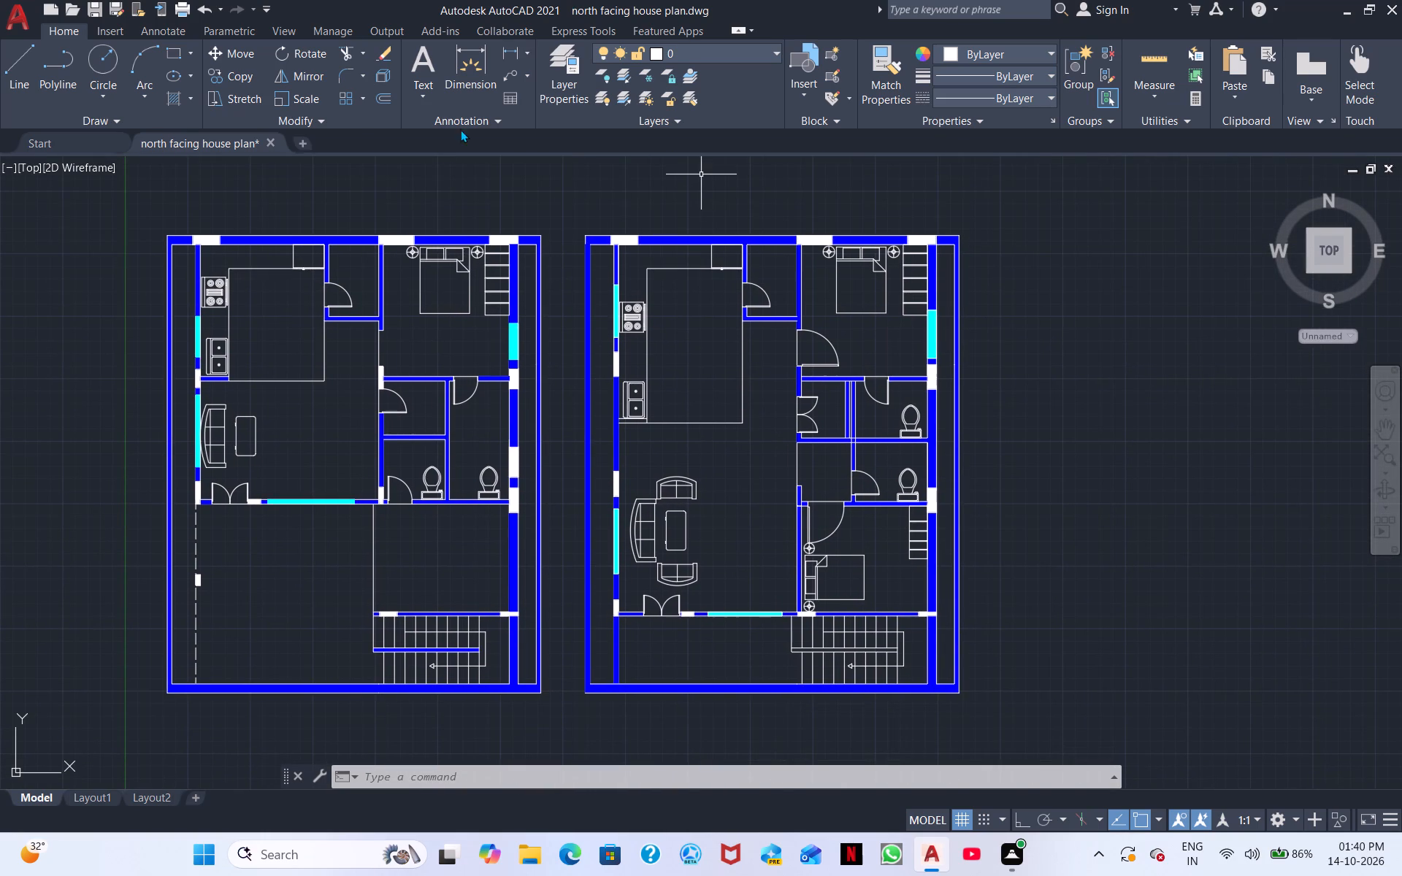
click(9, 58)
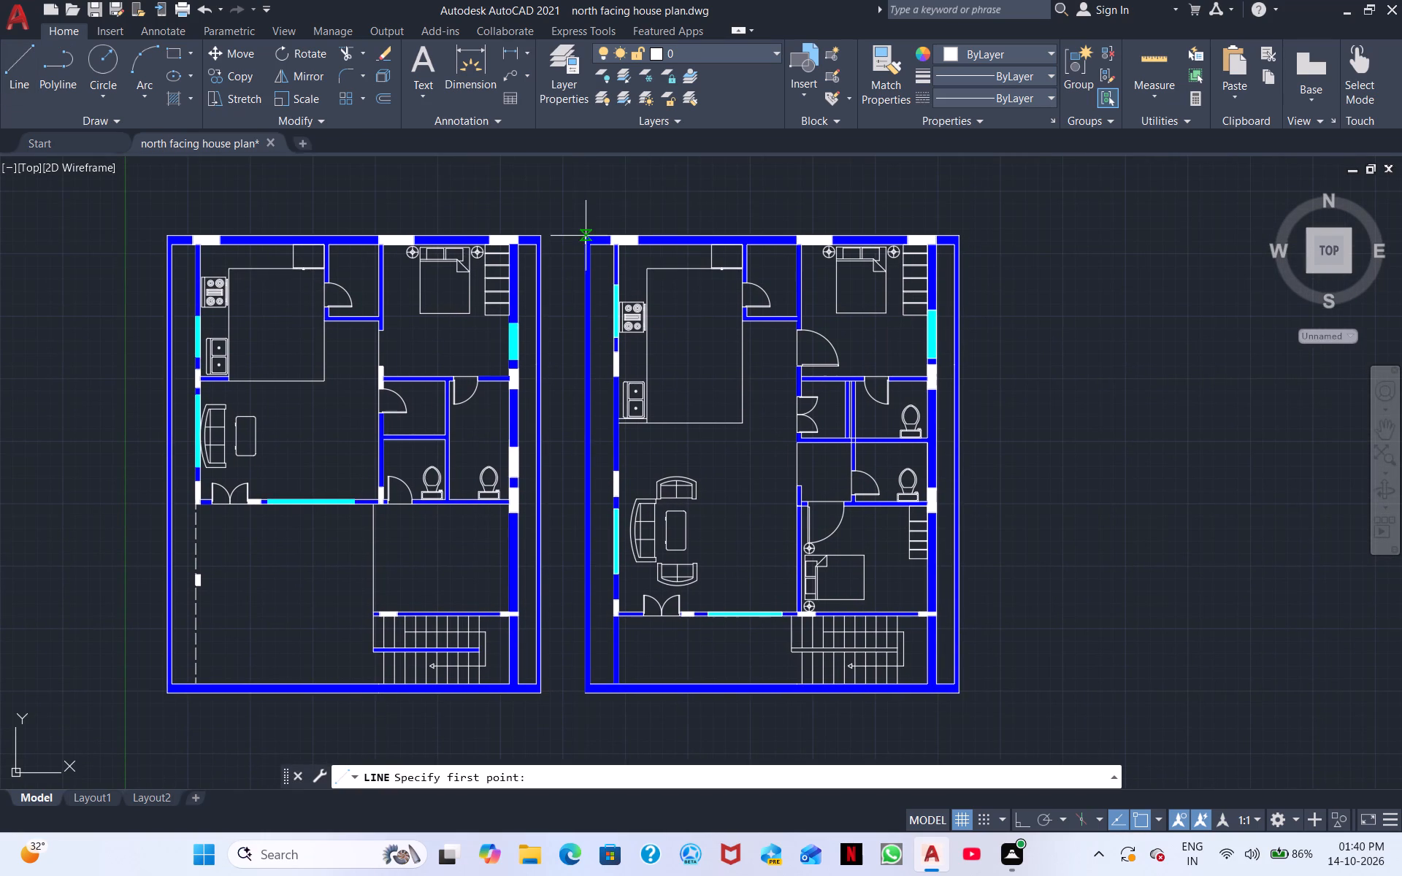
scroll(582, 250, up, 4)
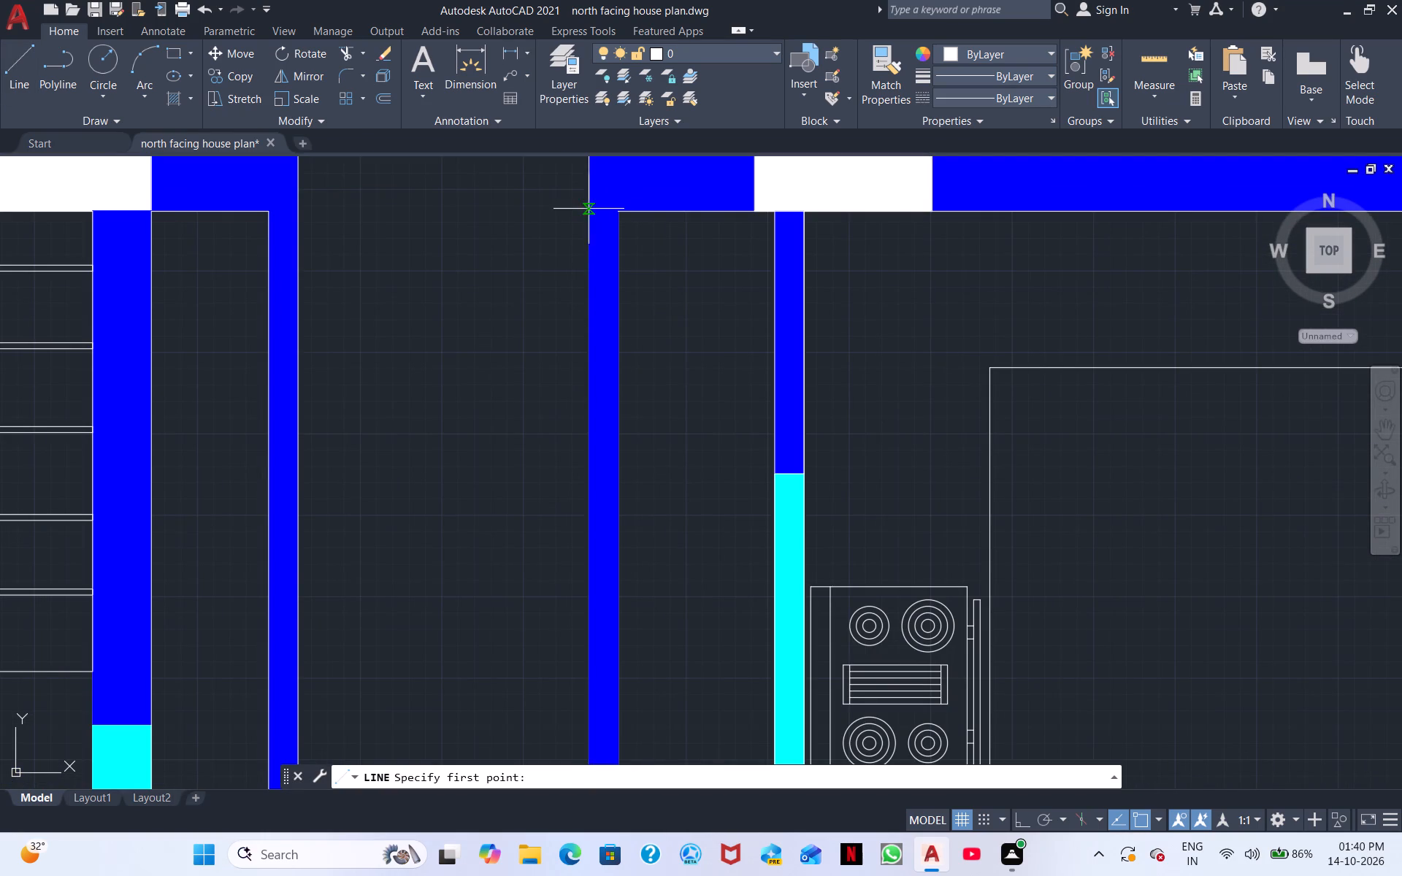
drag(587, 211, 589, 237)
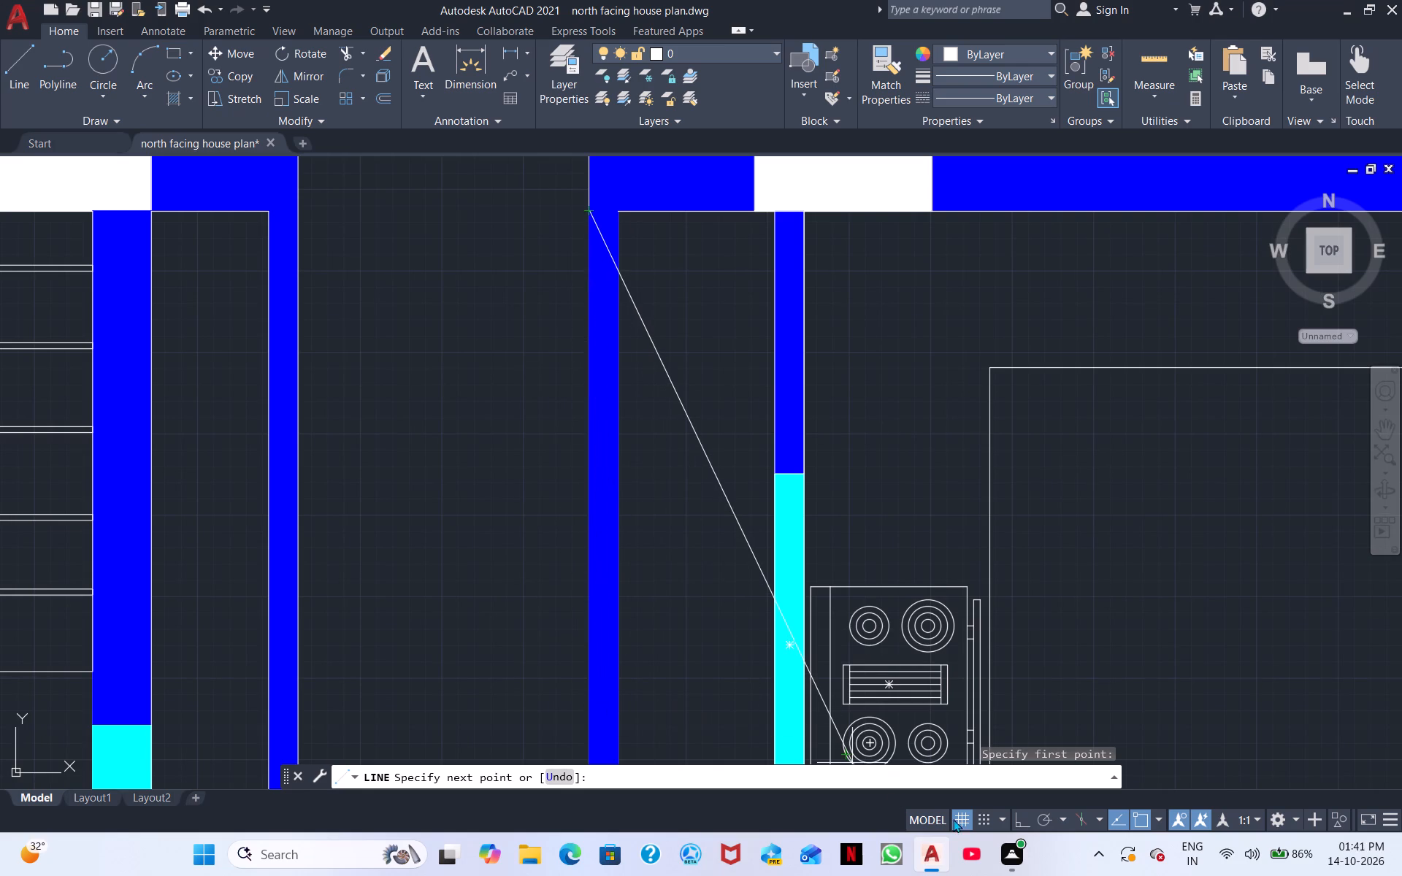
click(1019, 818)
middle_drag(541, 545, 627, 216)
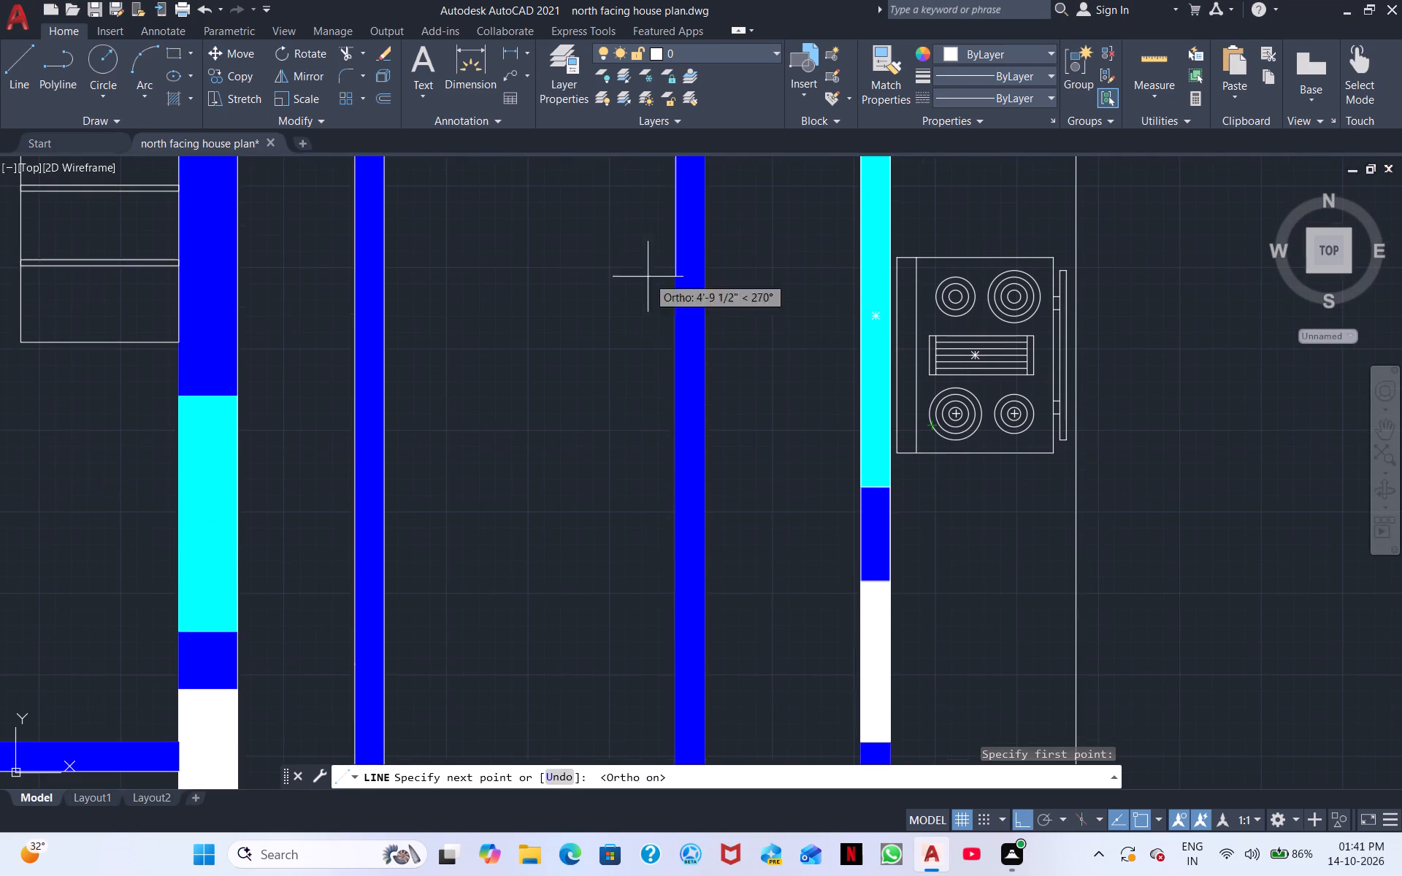
middle_drag(693, 630, 758, 306)
middle_drag(731, 637, 785, 245)
middle_drag(811, 633, 726, 217)
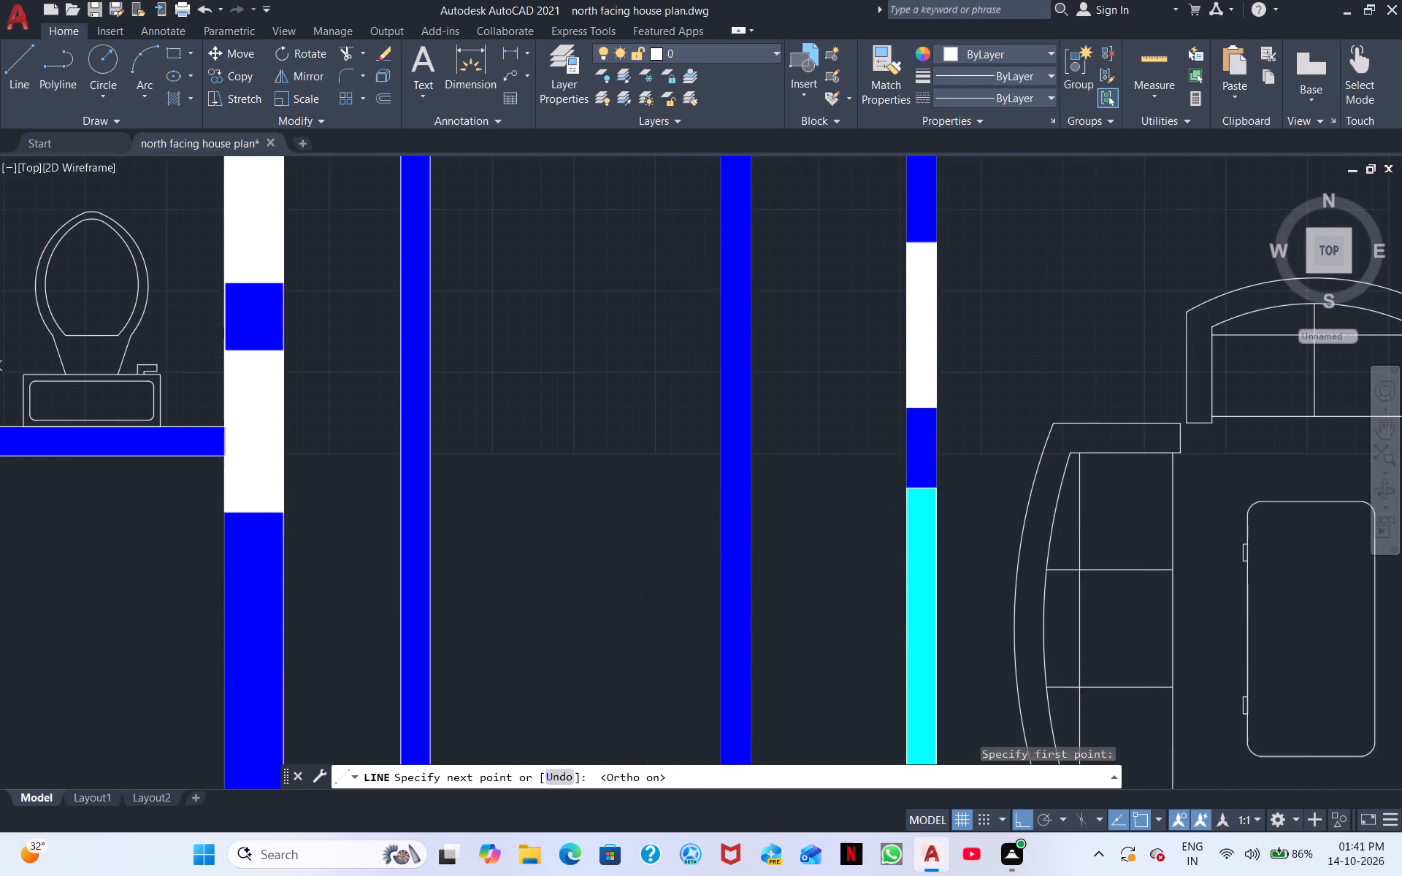
middle_drag(726, 217, 738, 232)
middle_drag(694, 698, 559, 212)
middle_drag(546, 668, 533, 309)
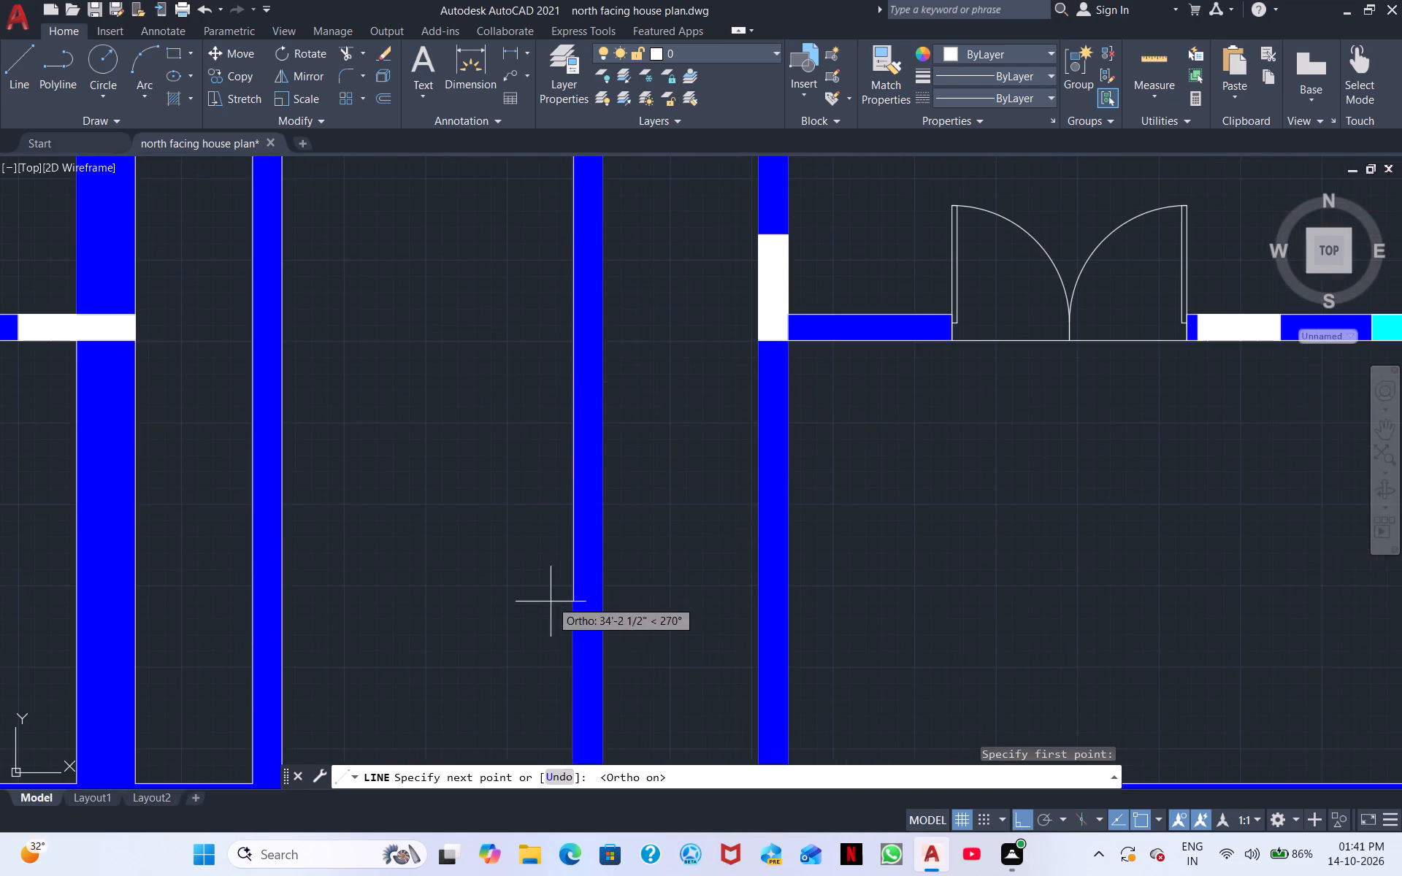
middle_drag(552, 621, 675, 112)
click(697, 333)
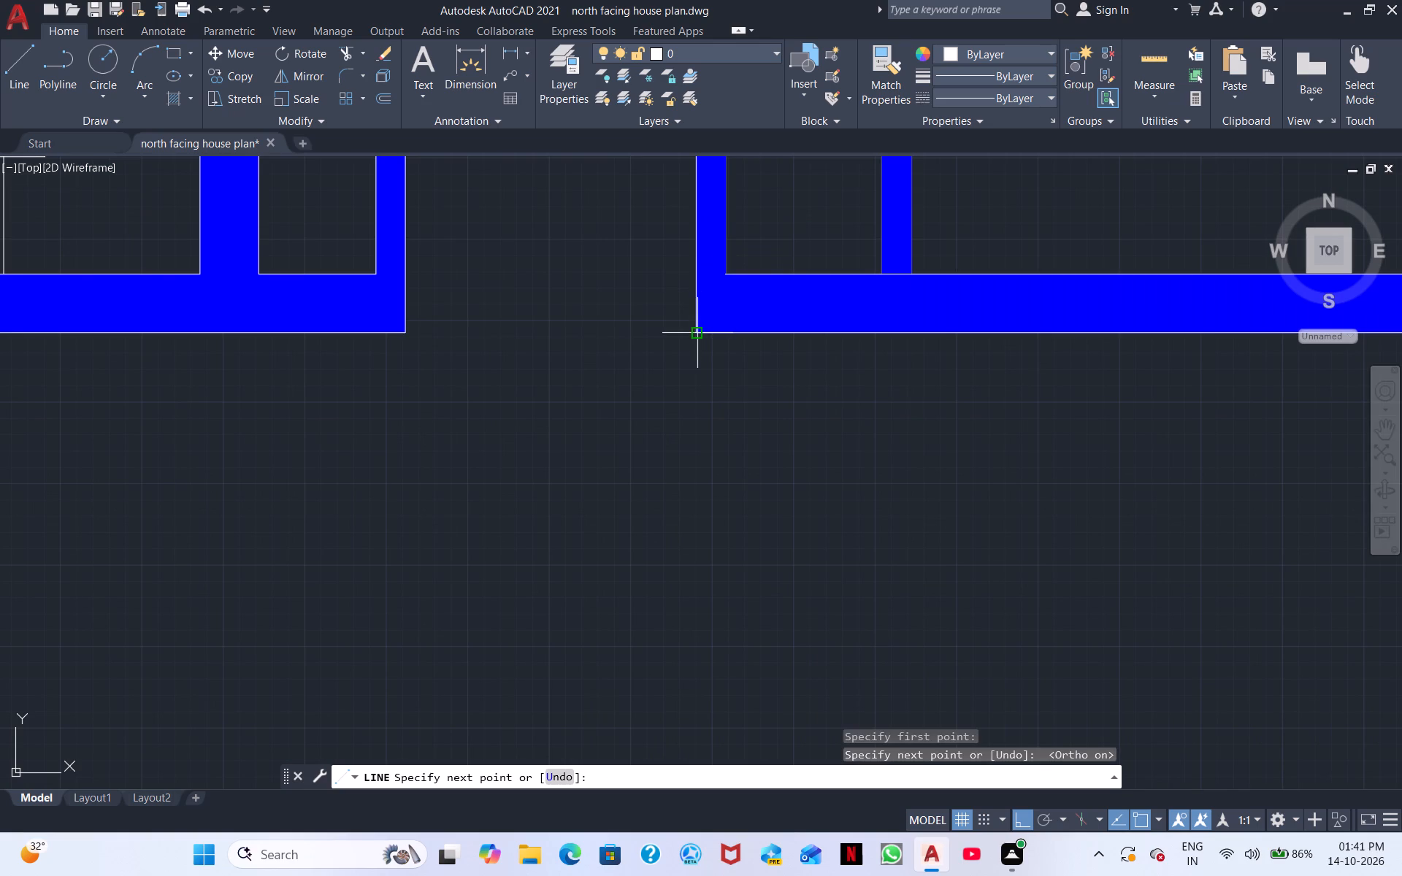
right_click(646, 383)
click(699, 391)
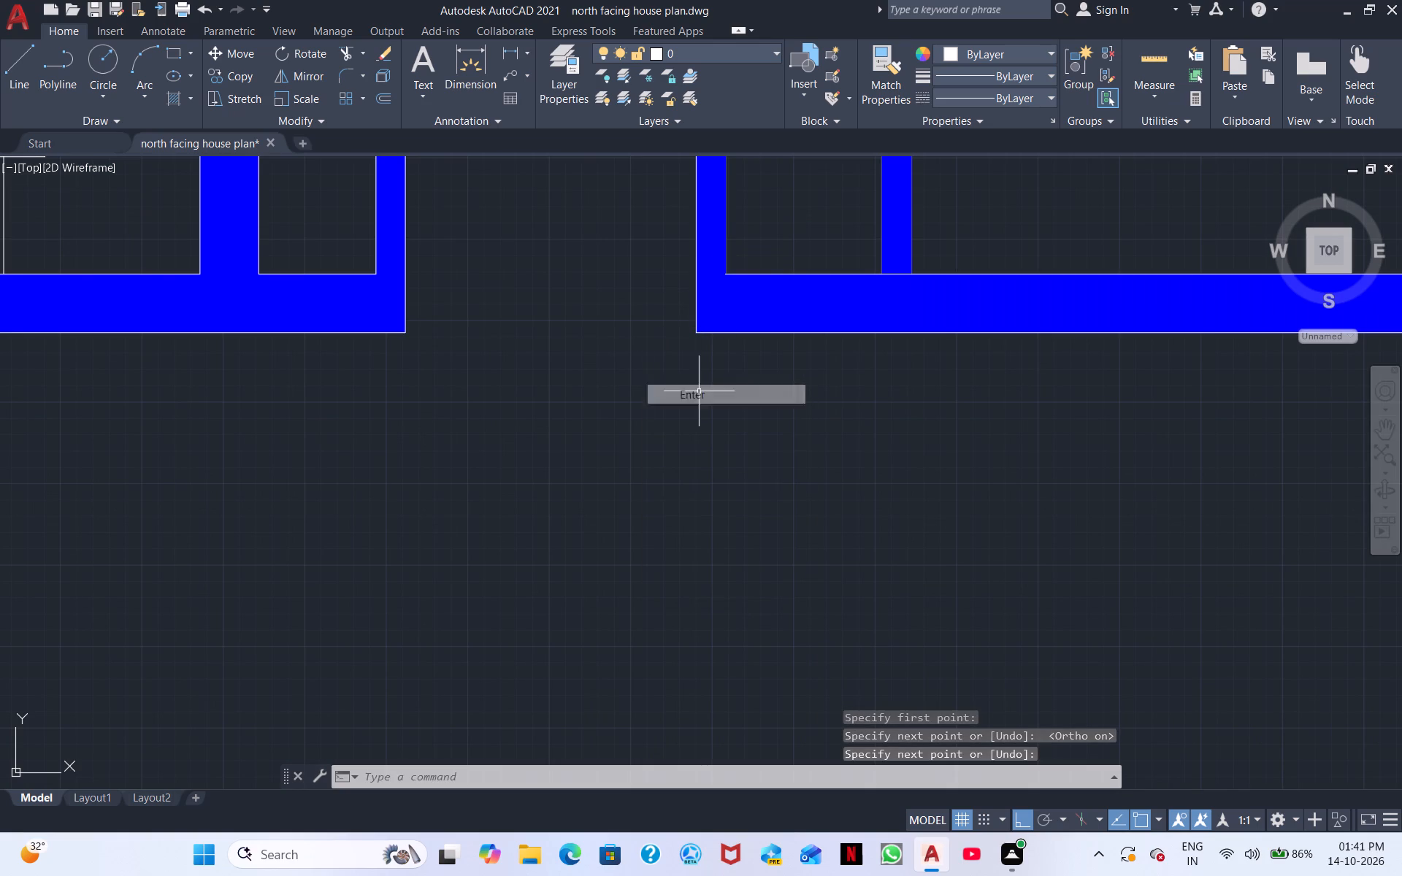
Draw a vertical line along the inner face of the right-hand plan's outer west wall, from its south inner corner to its north inner corner.
right_click(700, 391)
click(778, 406)
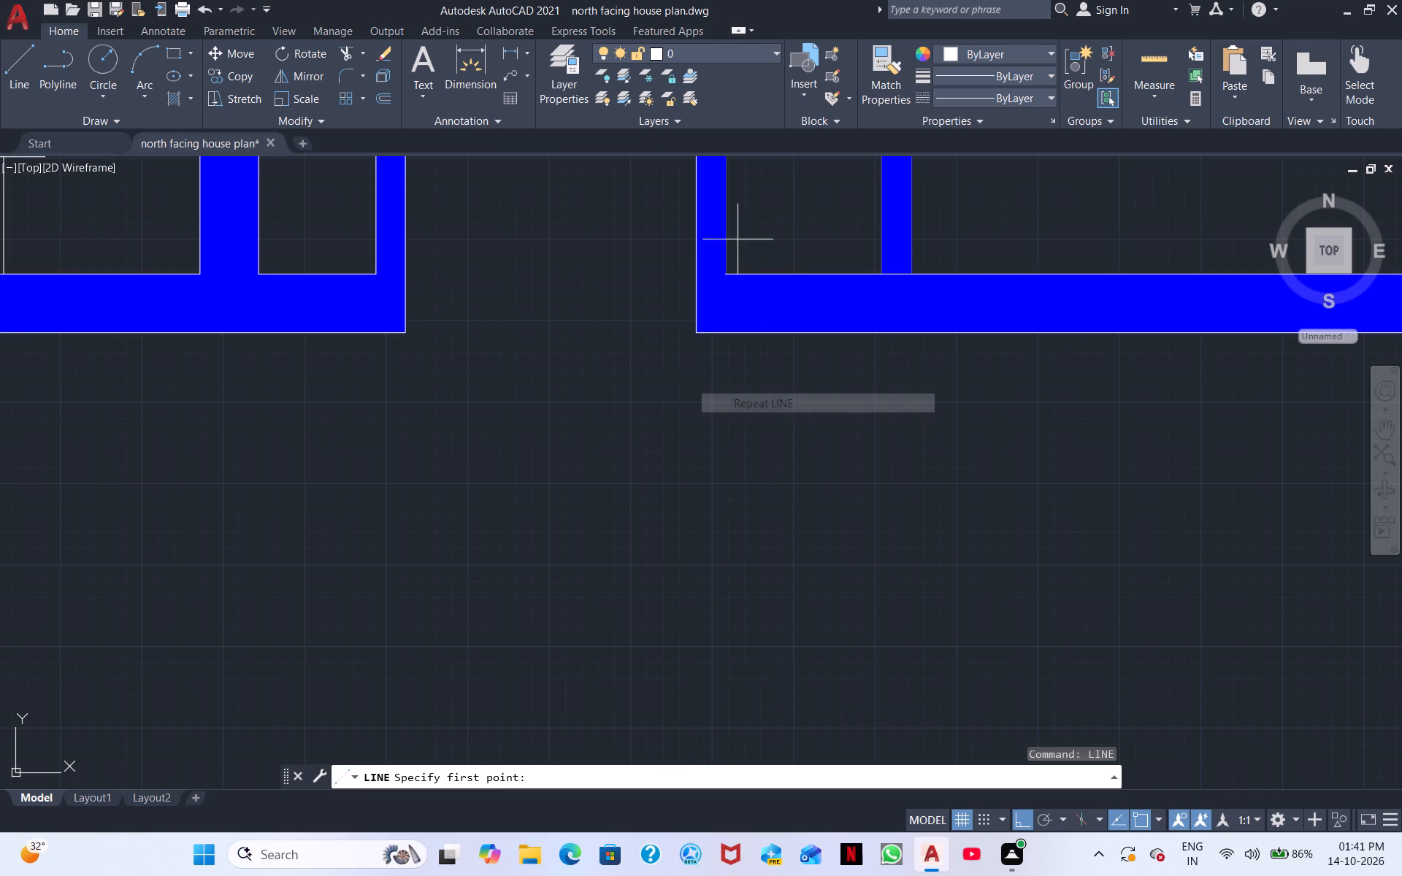
click(728, 272)
middle_drag(778, 162, 629, 791)
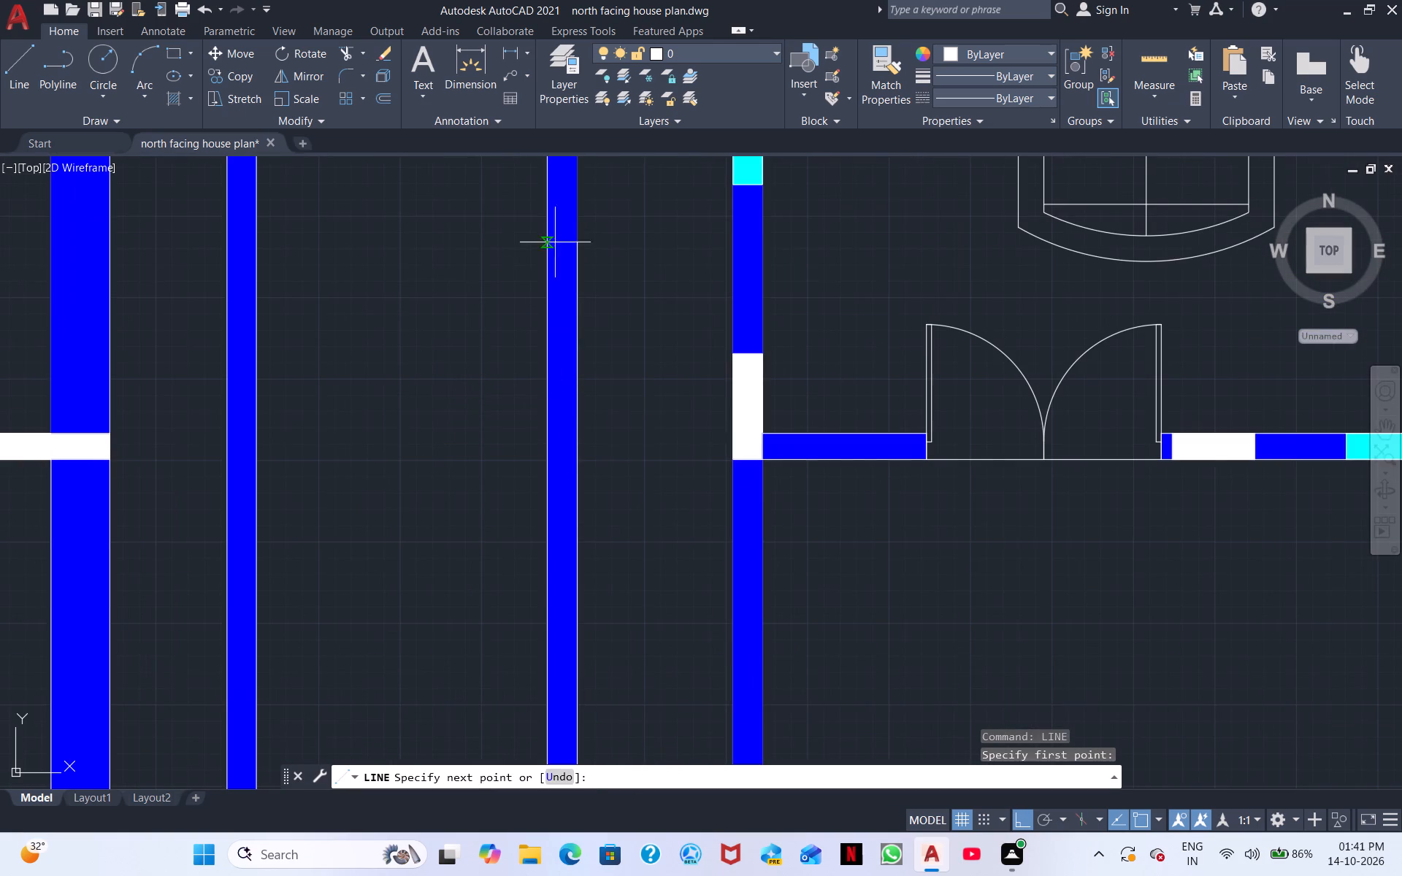
middle_drag(694, 152, 613, 696)
middle_drag(625, 313, 526, 867)
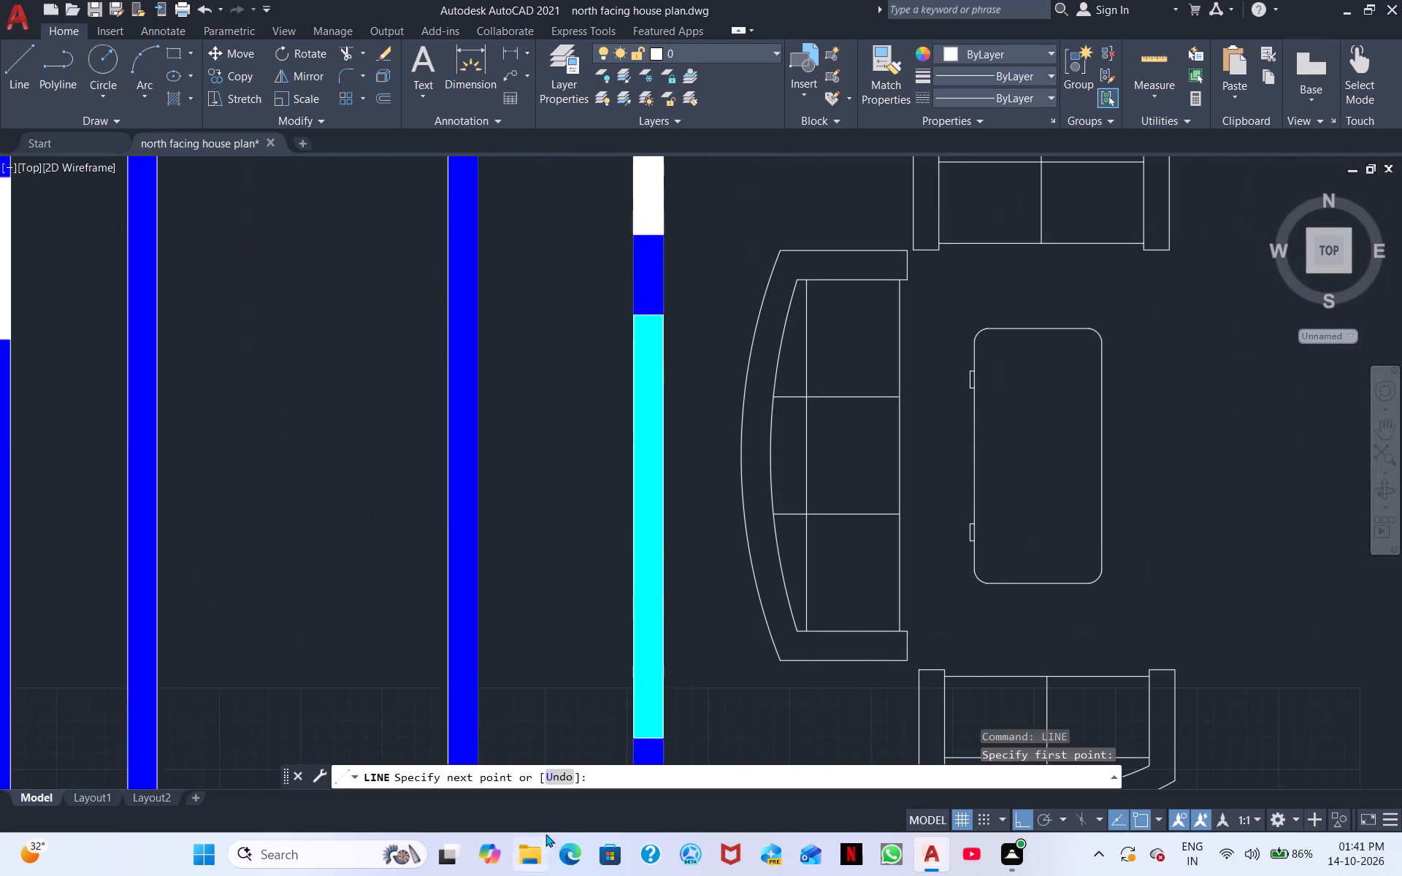
middle_drag(521, 268, 474, 661)
scroll(447, 444, down, 2)
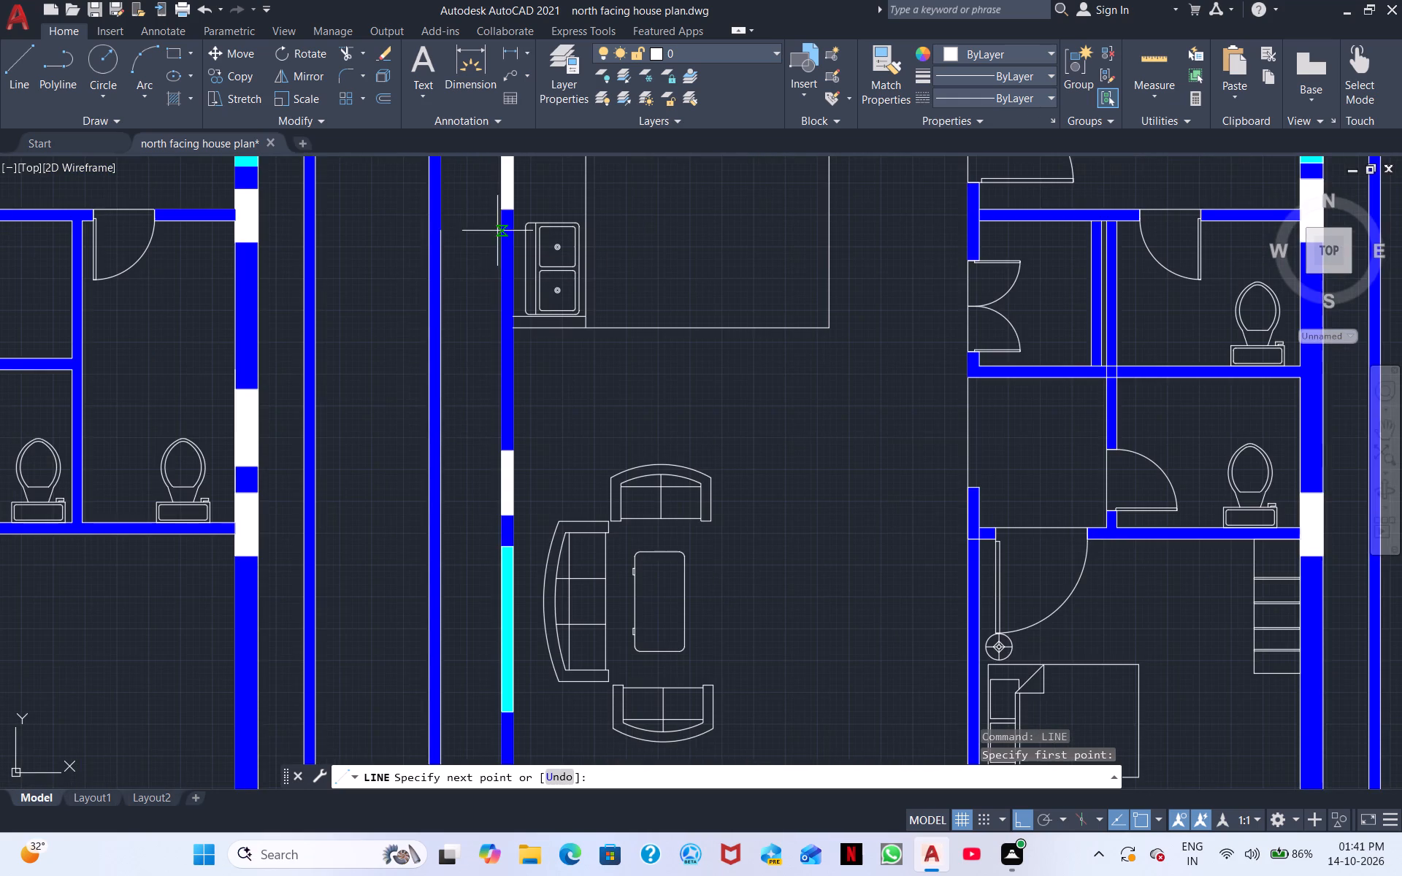
middle_drag(511, 227, 359, 875)
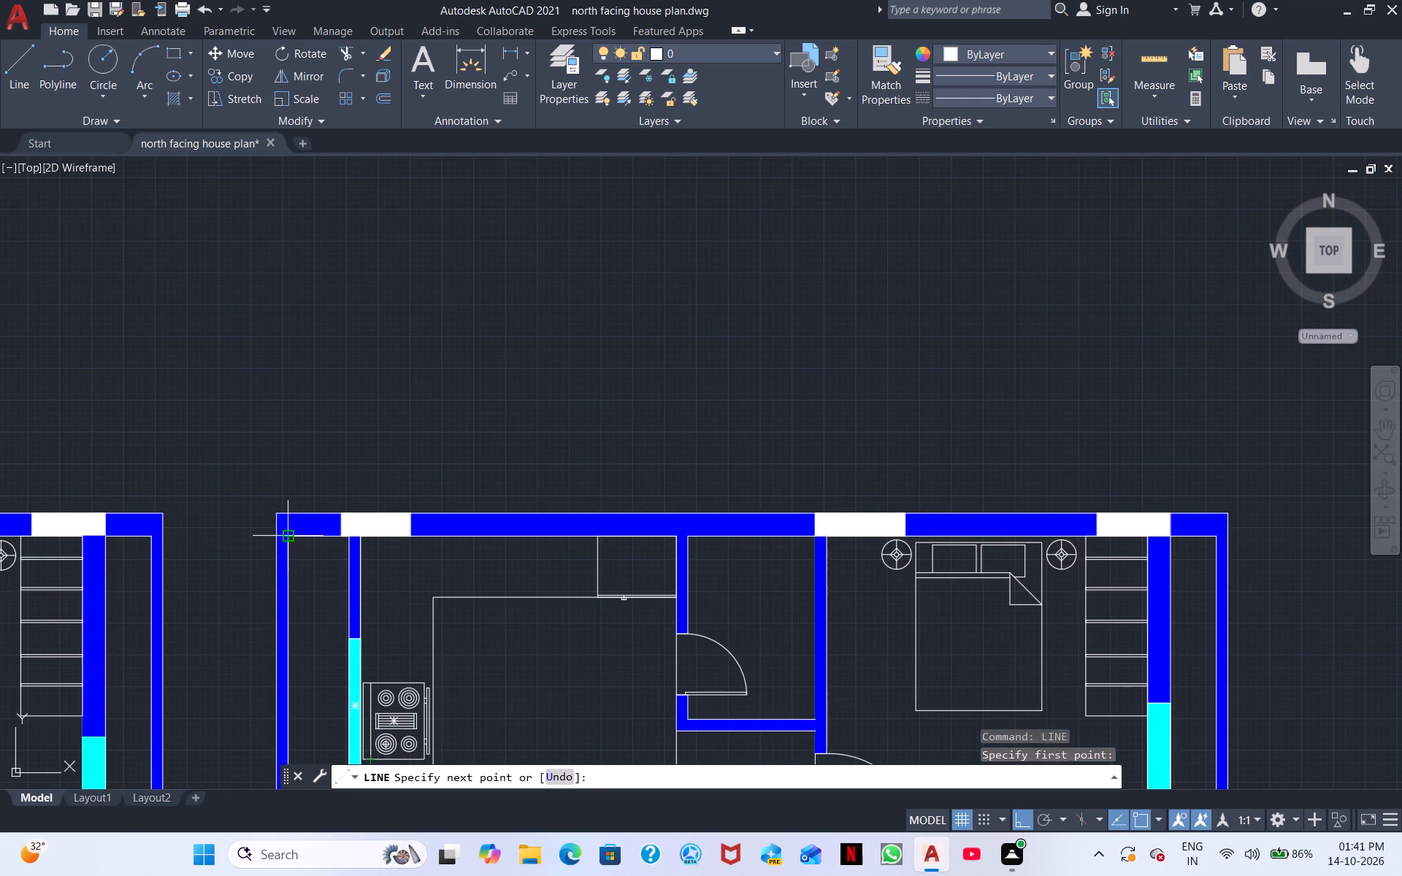
click(284, 538)
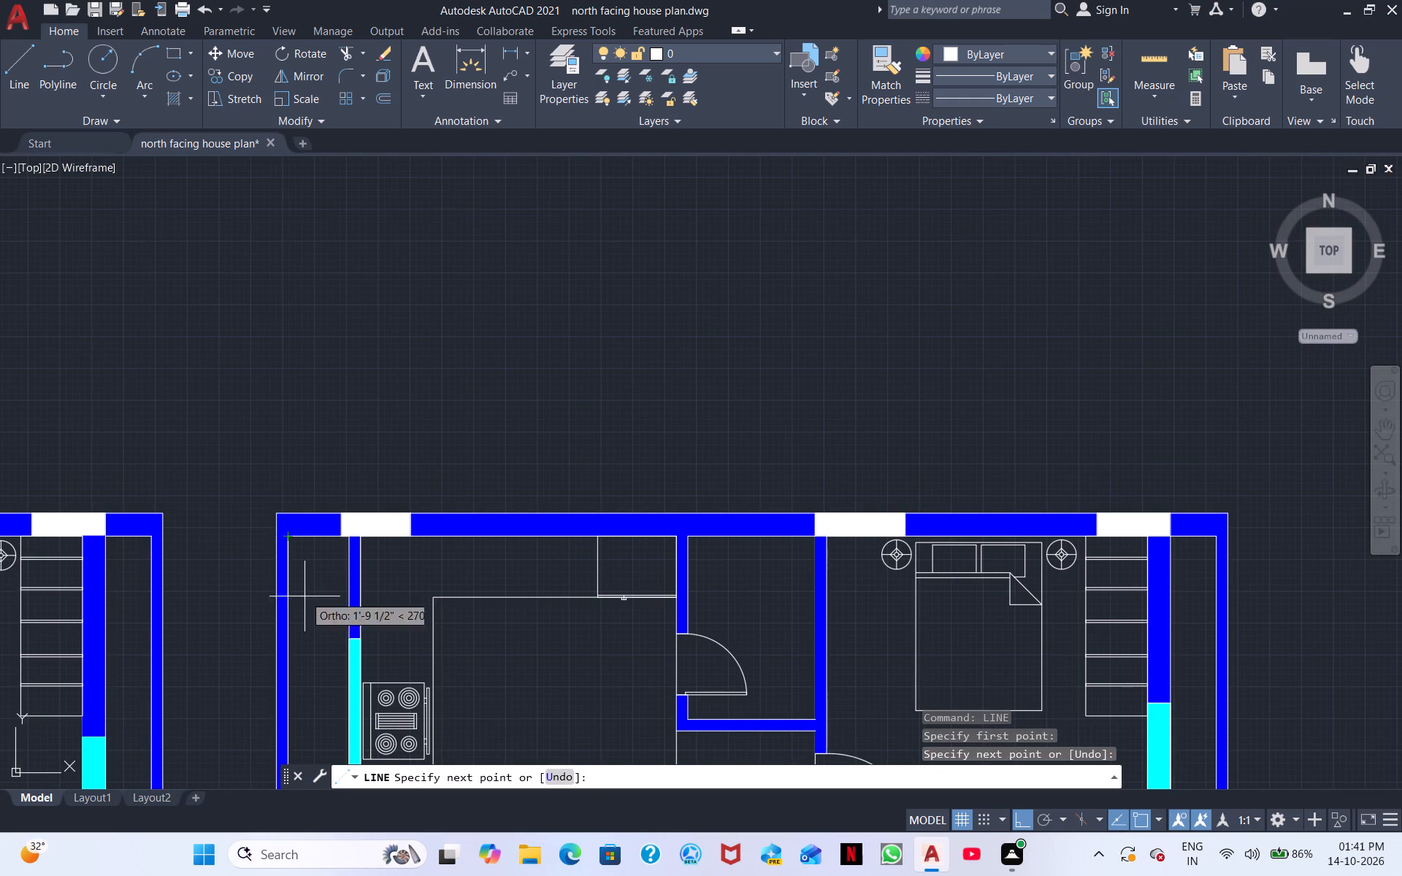
right_click(284, 261)
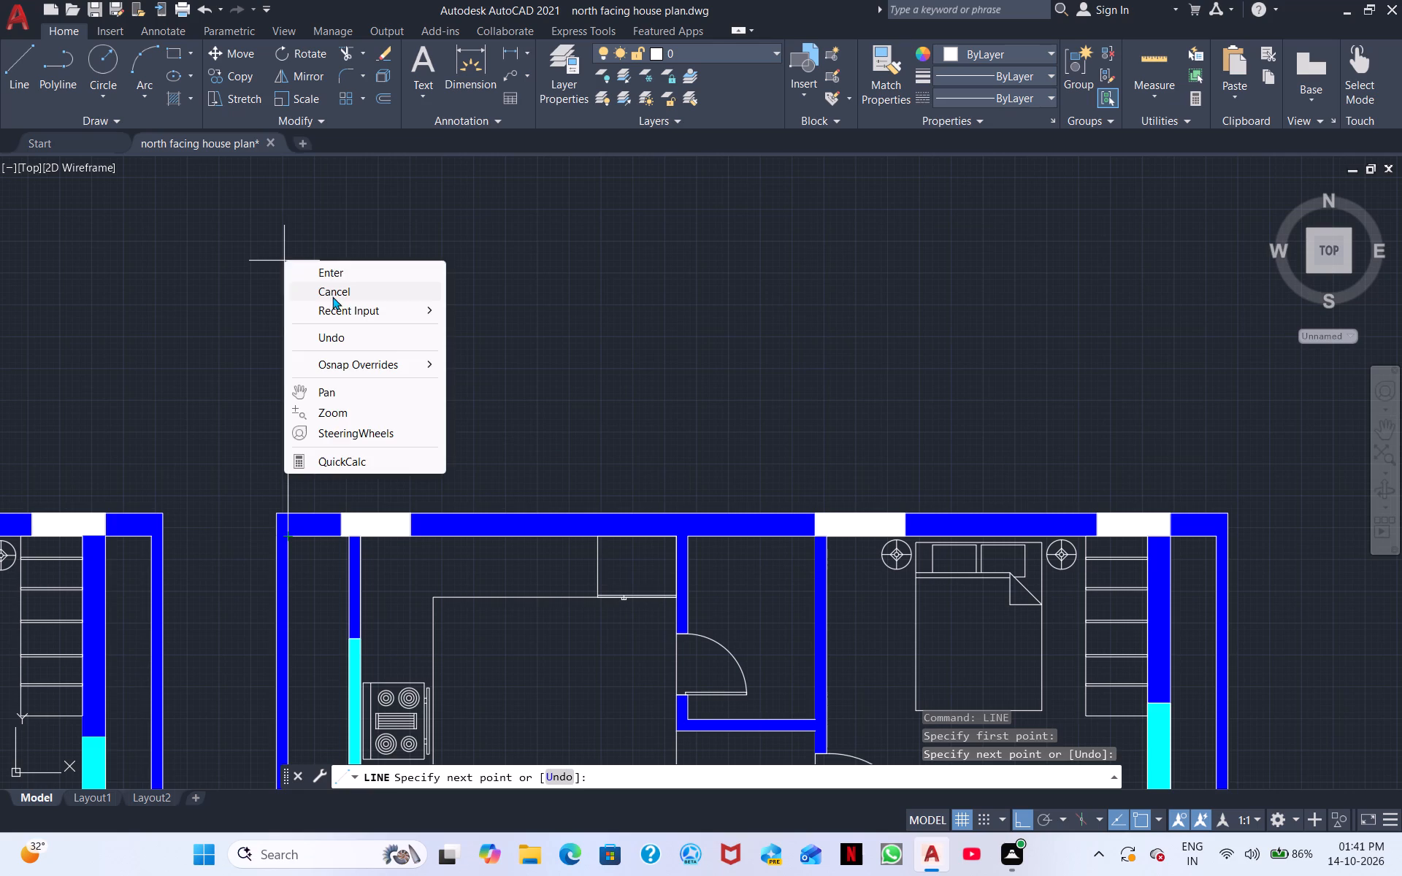
click(334, 285)
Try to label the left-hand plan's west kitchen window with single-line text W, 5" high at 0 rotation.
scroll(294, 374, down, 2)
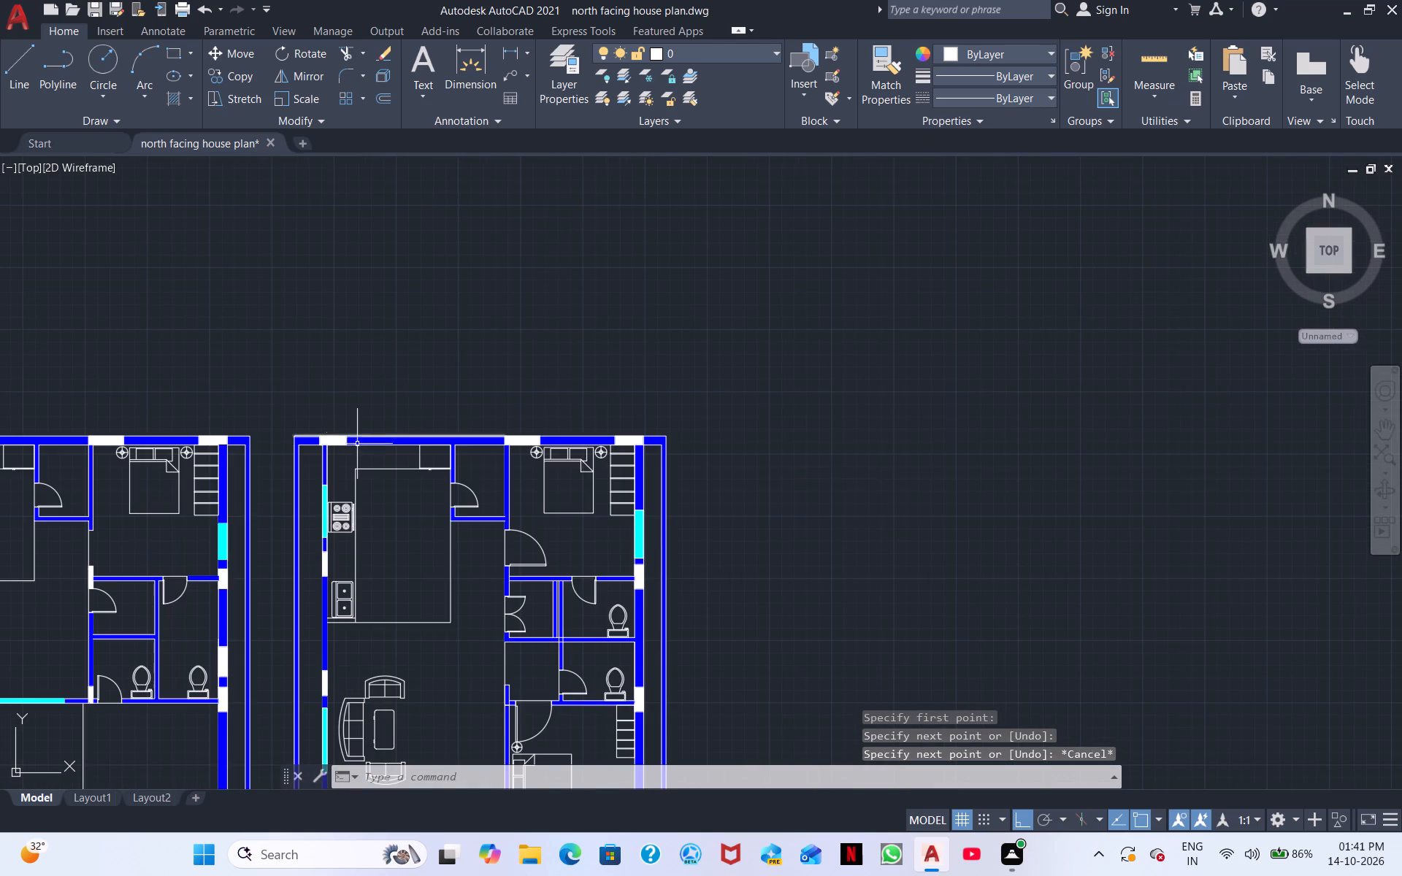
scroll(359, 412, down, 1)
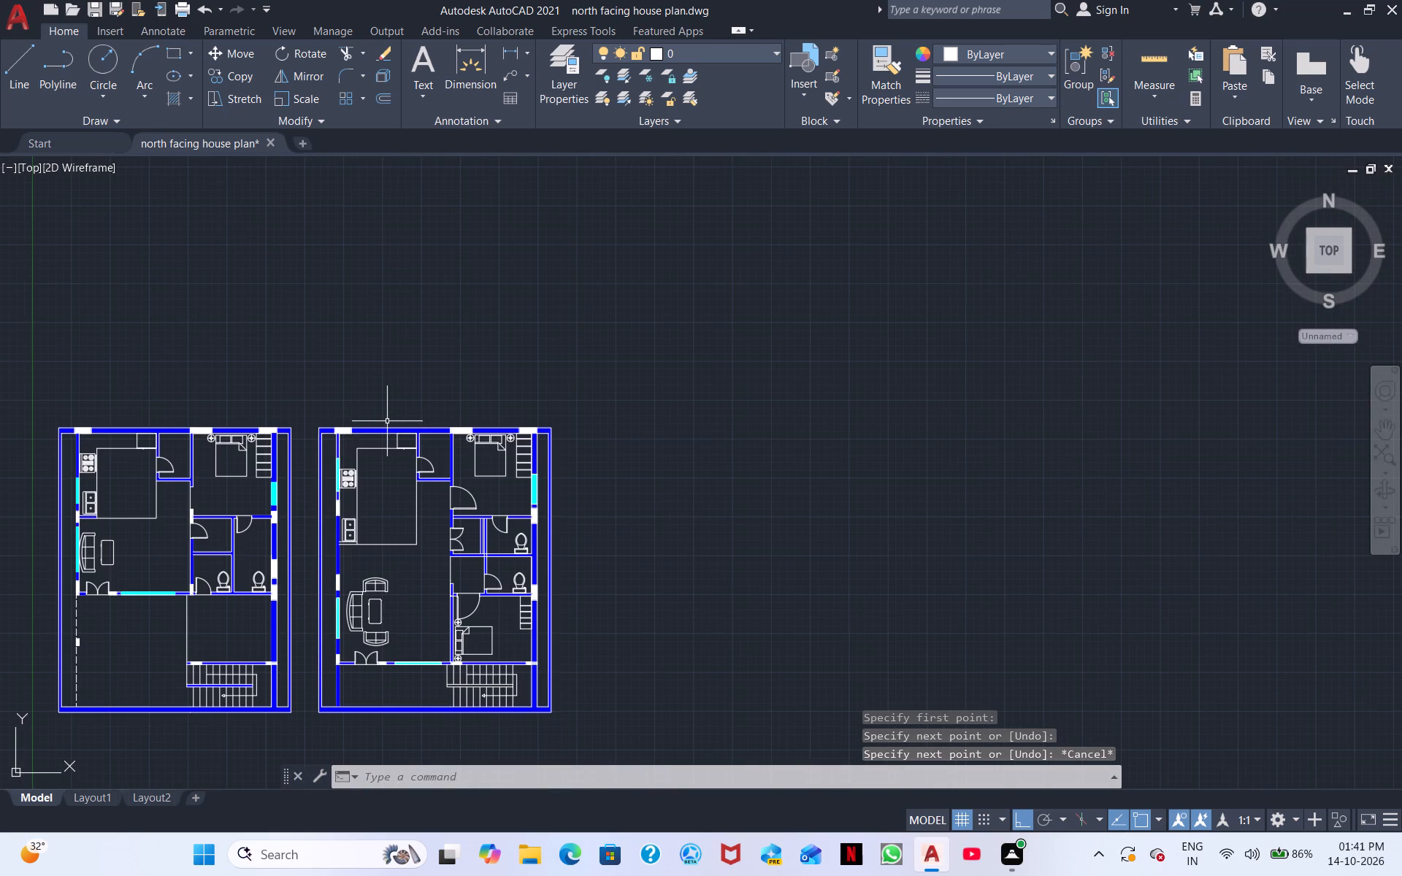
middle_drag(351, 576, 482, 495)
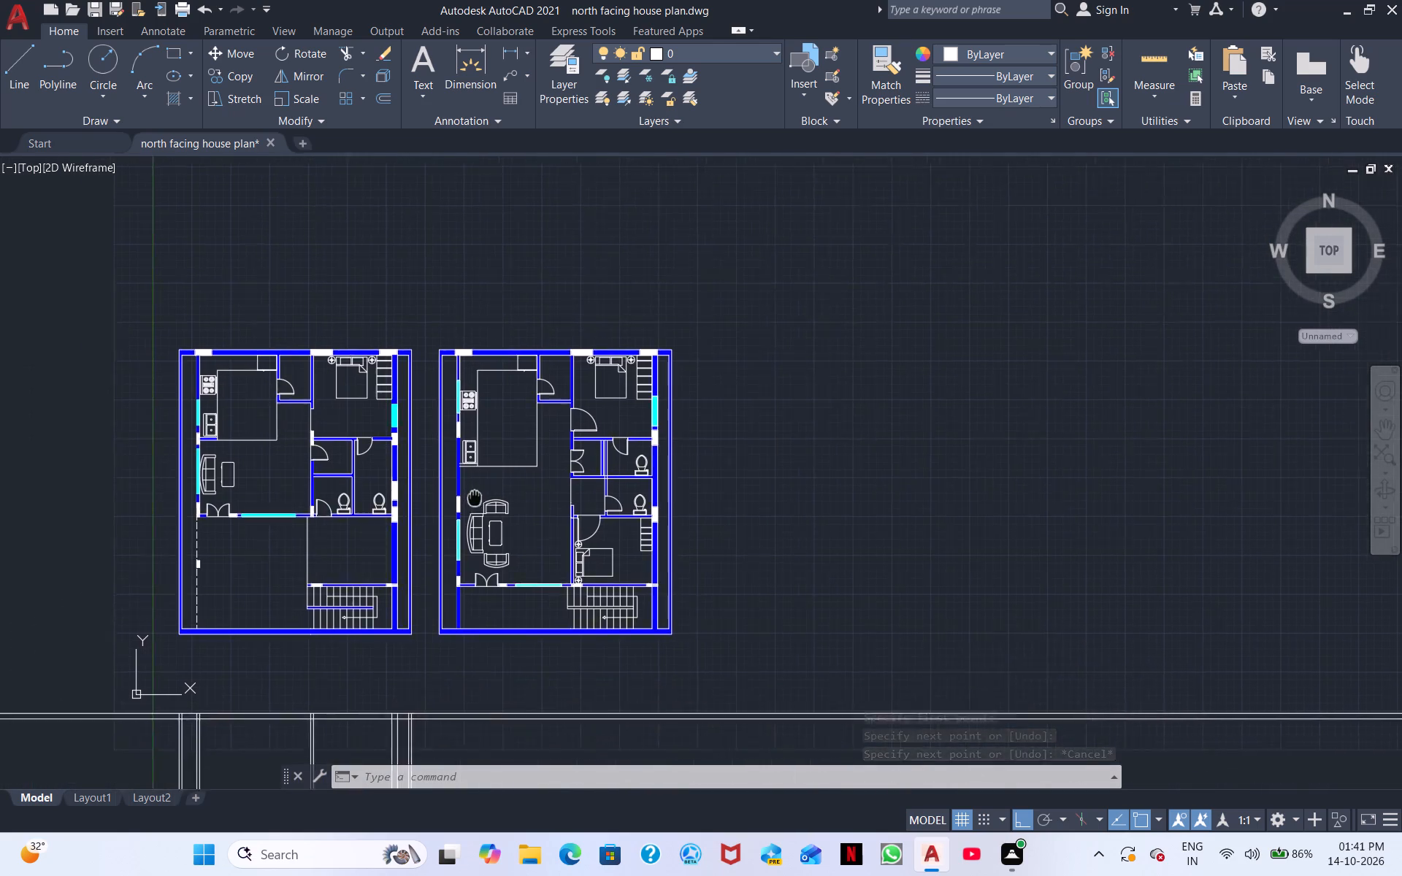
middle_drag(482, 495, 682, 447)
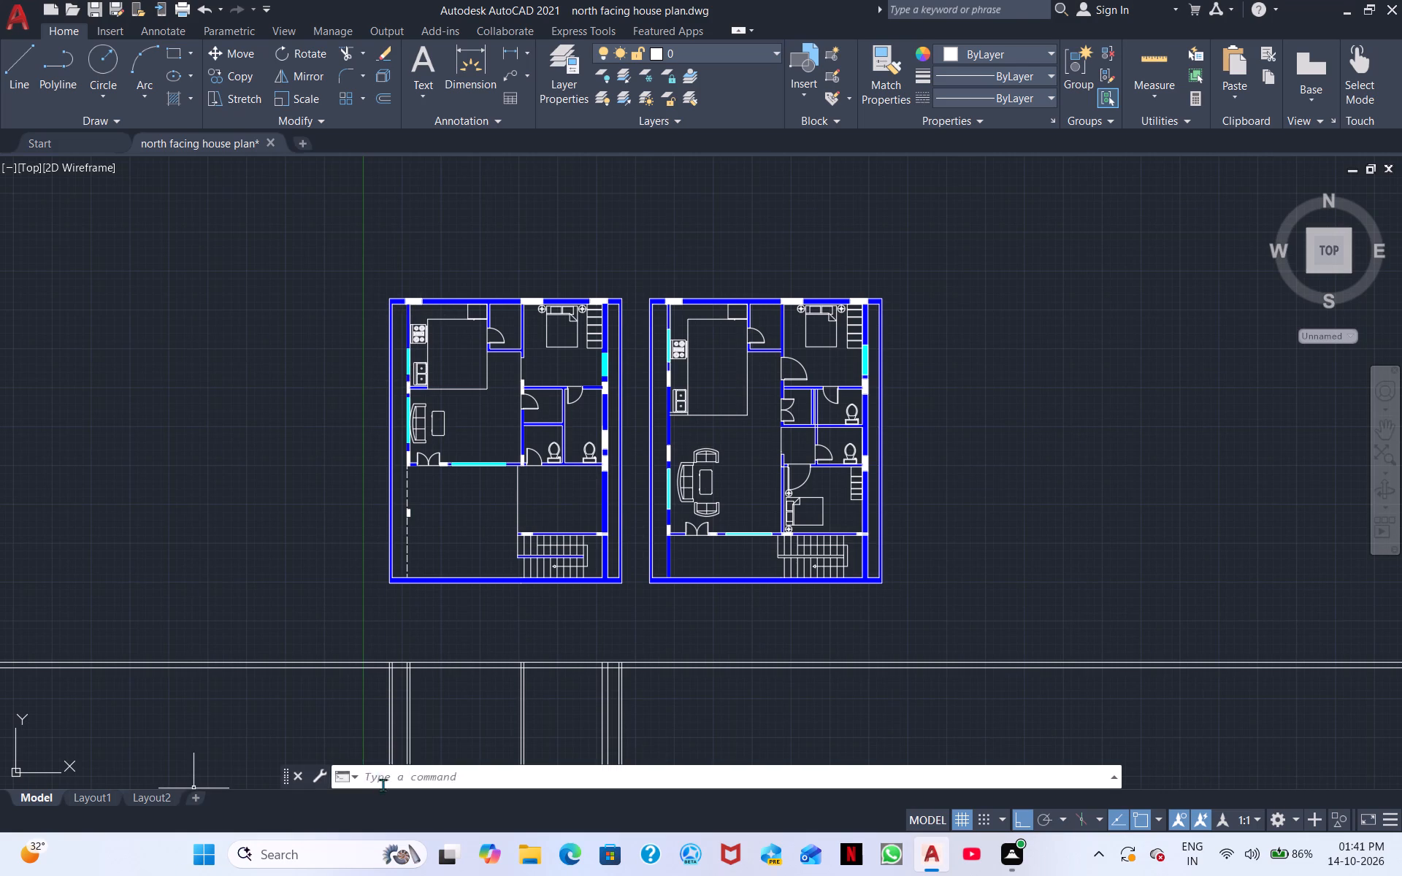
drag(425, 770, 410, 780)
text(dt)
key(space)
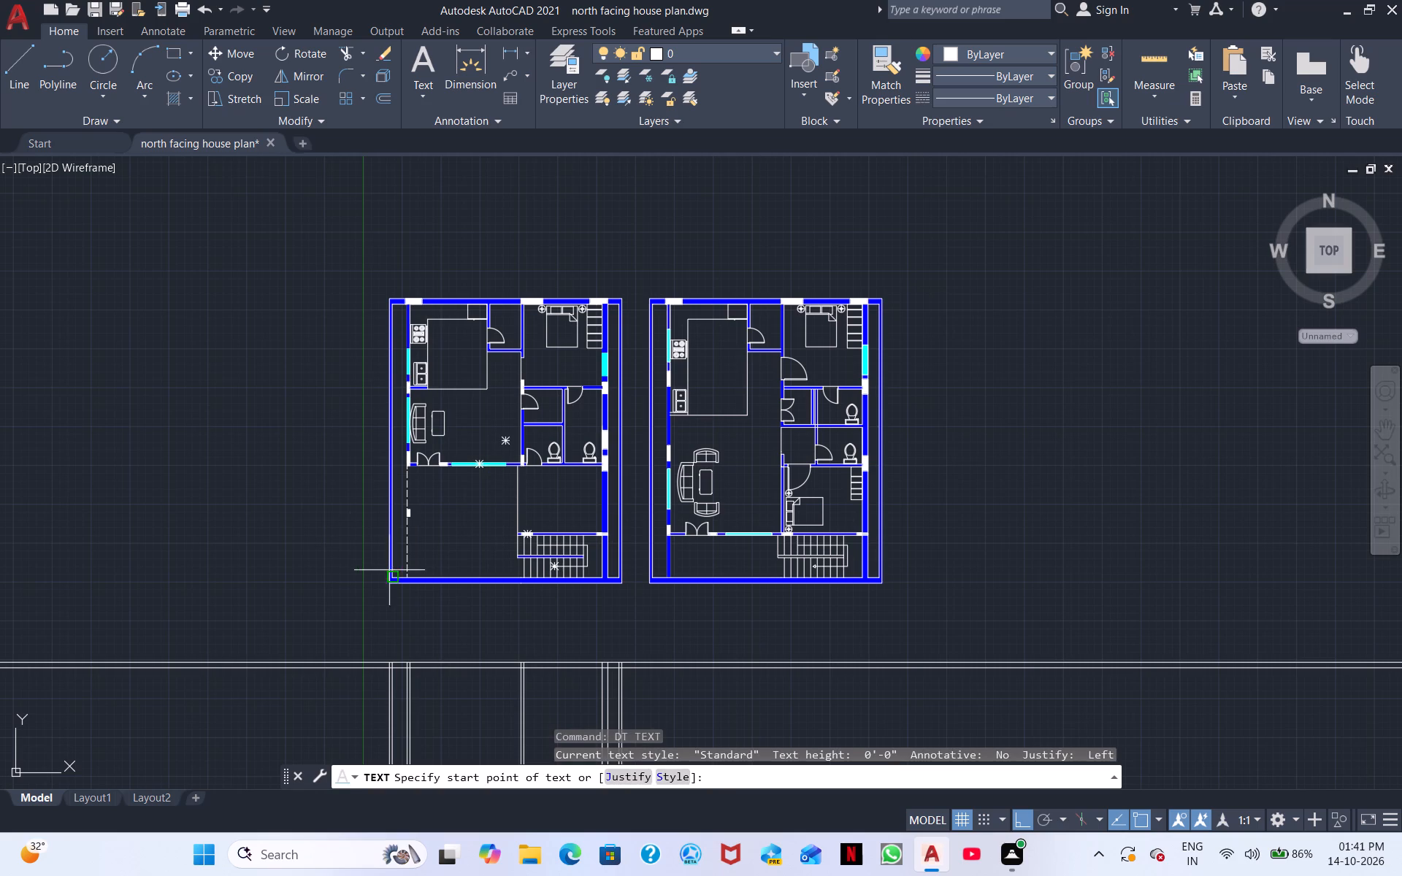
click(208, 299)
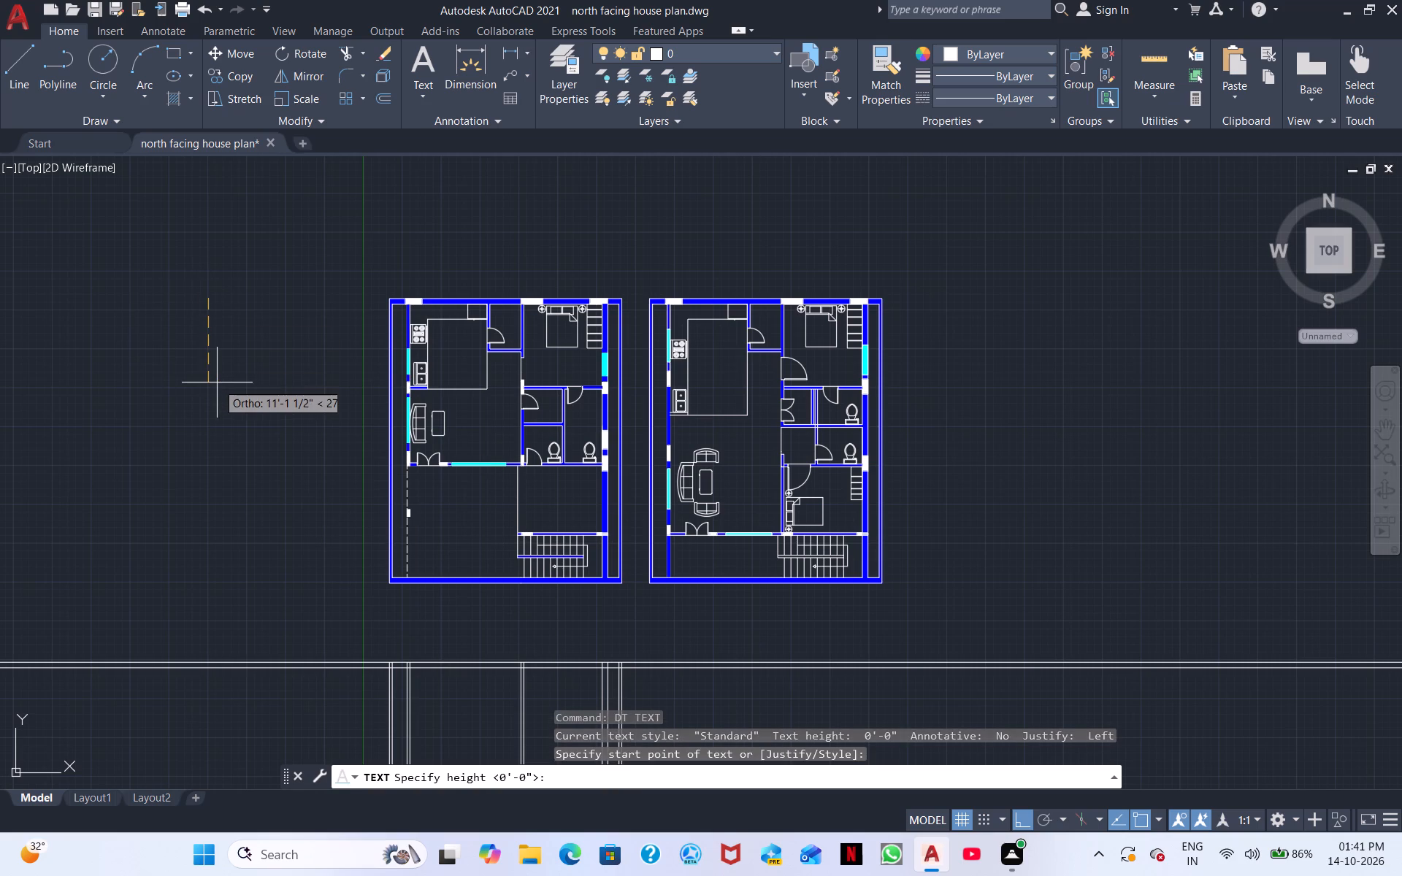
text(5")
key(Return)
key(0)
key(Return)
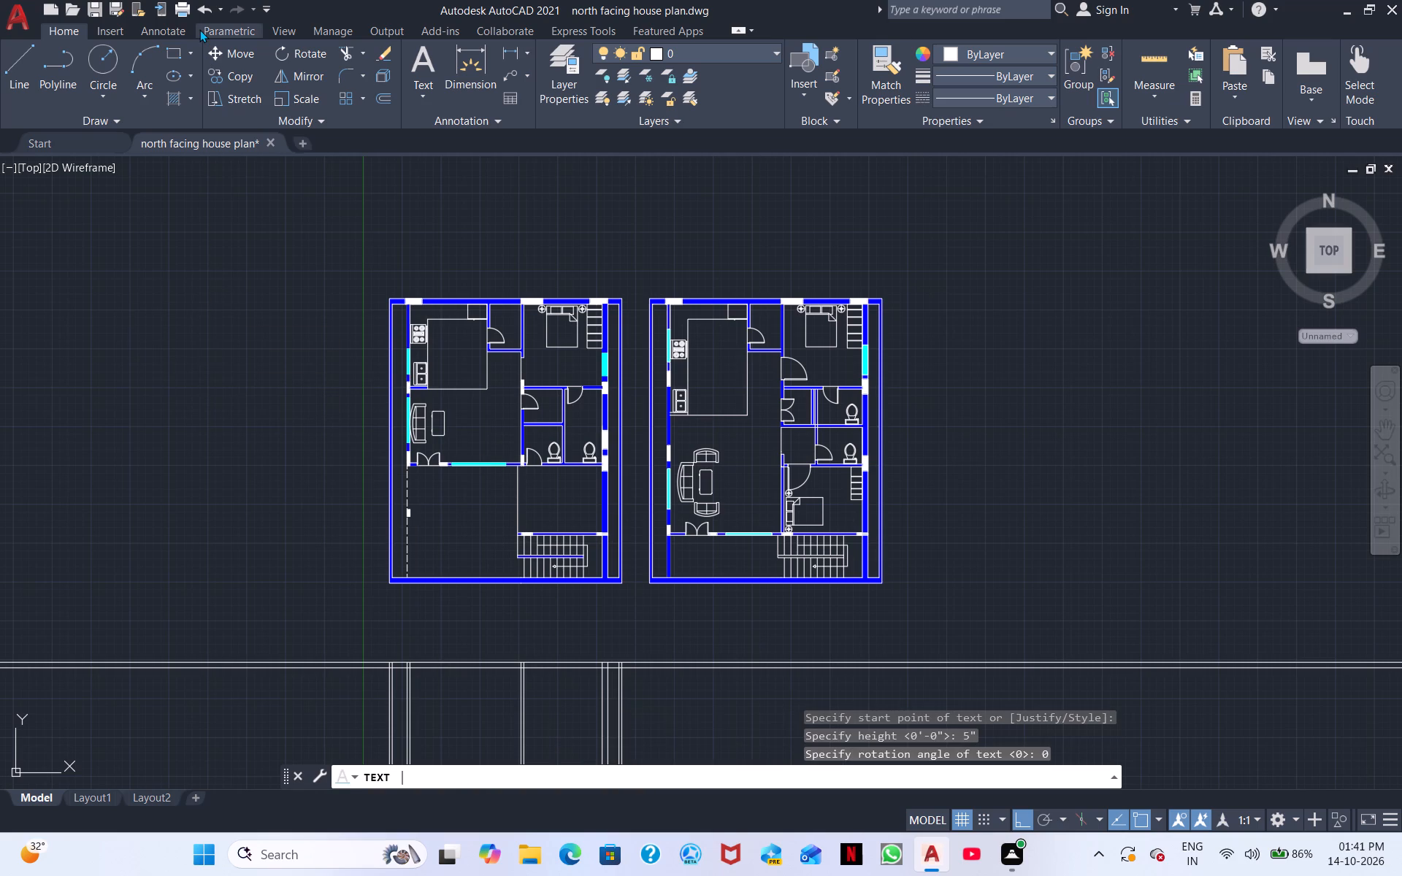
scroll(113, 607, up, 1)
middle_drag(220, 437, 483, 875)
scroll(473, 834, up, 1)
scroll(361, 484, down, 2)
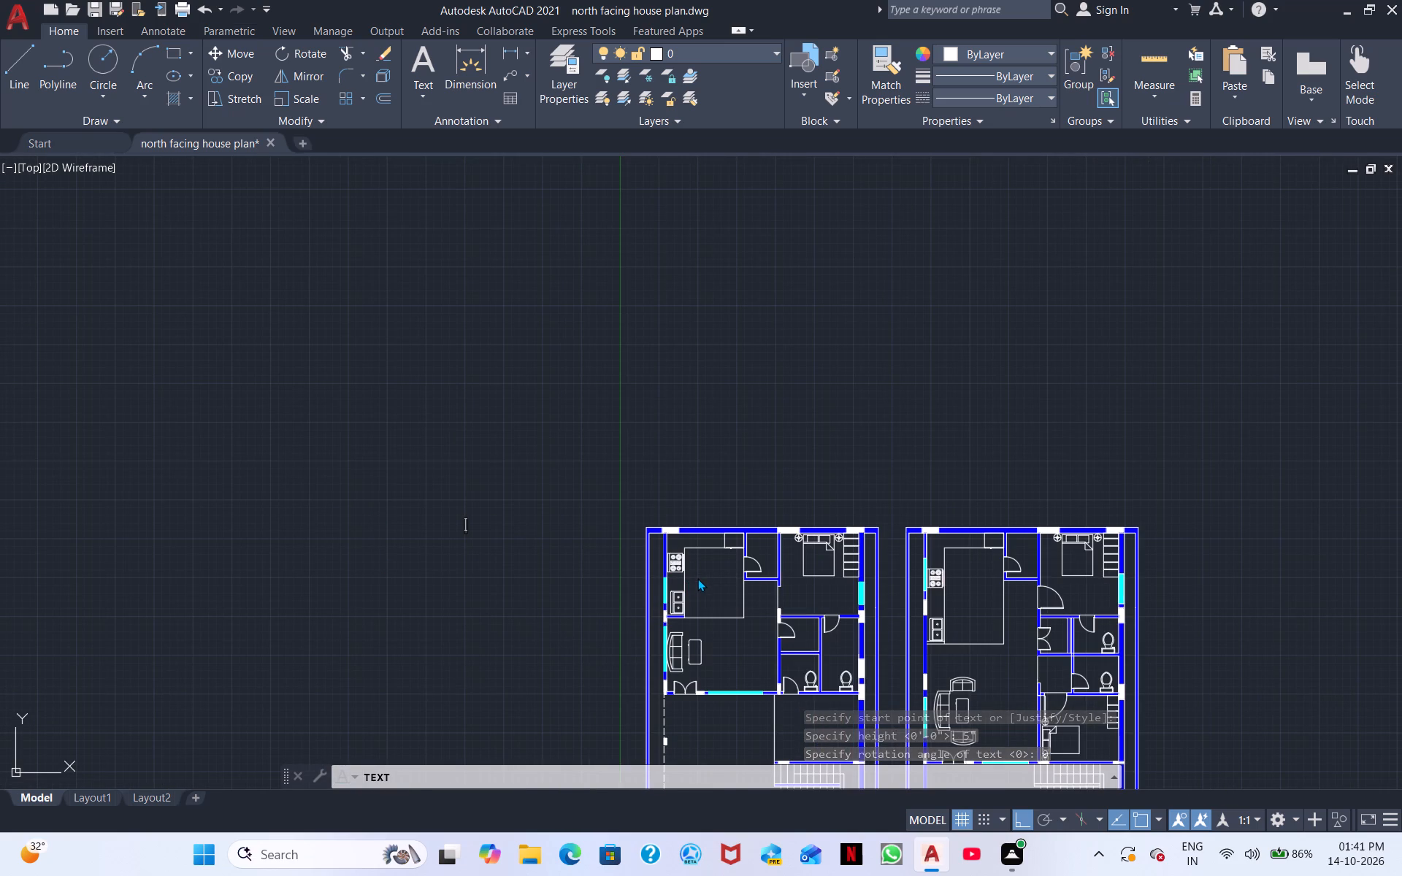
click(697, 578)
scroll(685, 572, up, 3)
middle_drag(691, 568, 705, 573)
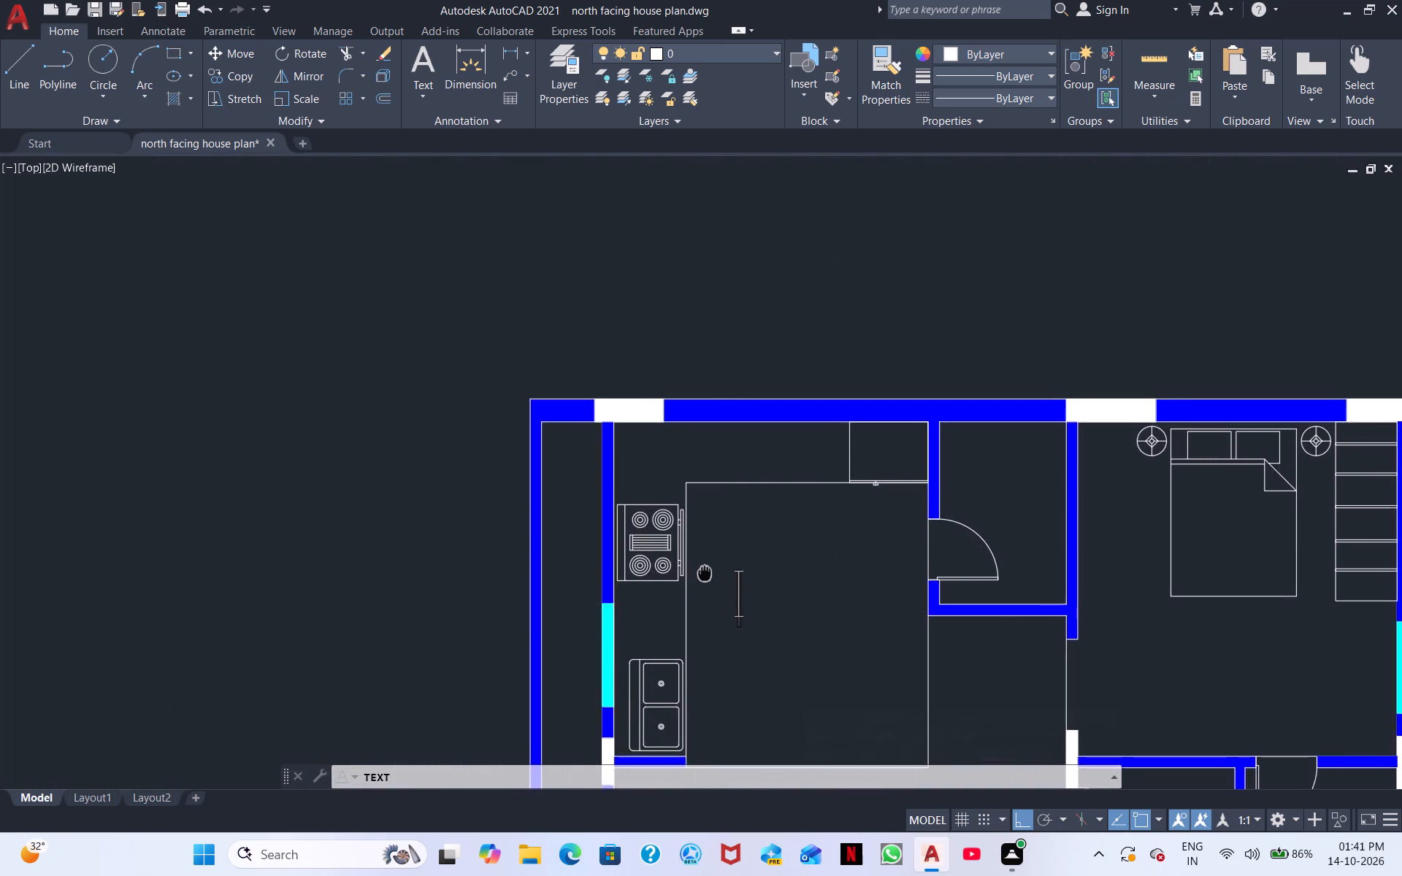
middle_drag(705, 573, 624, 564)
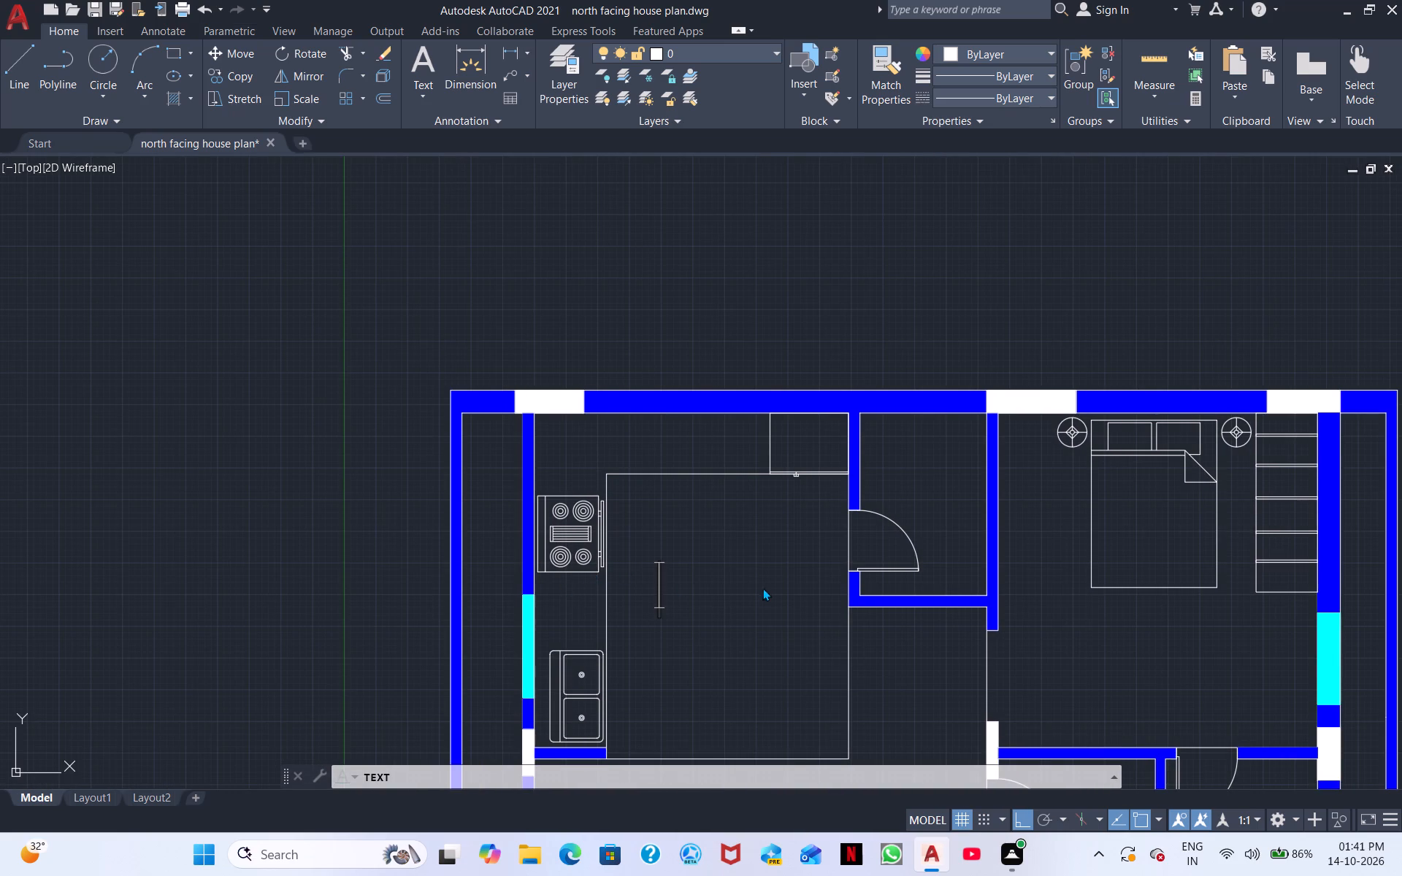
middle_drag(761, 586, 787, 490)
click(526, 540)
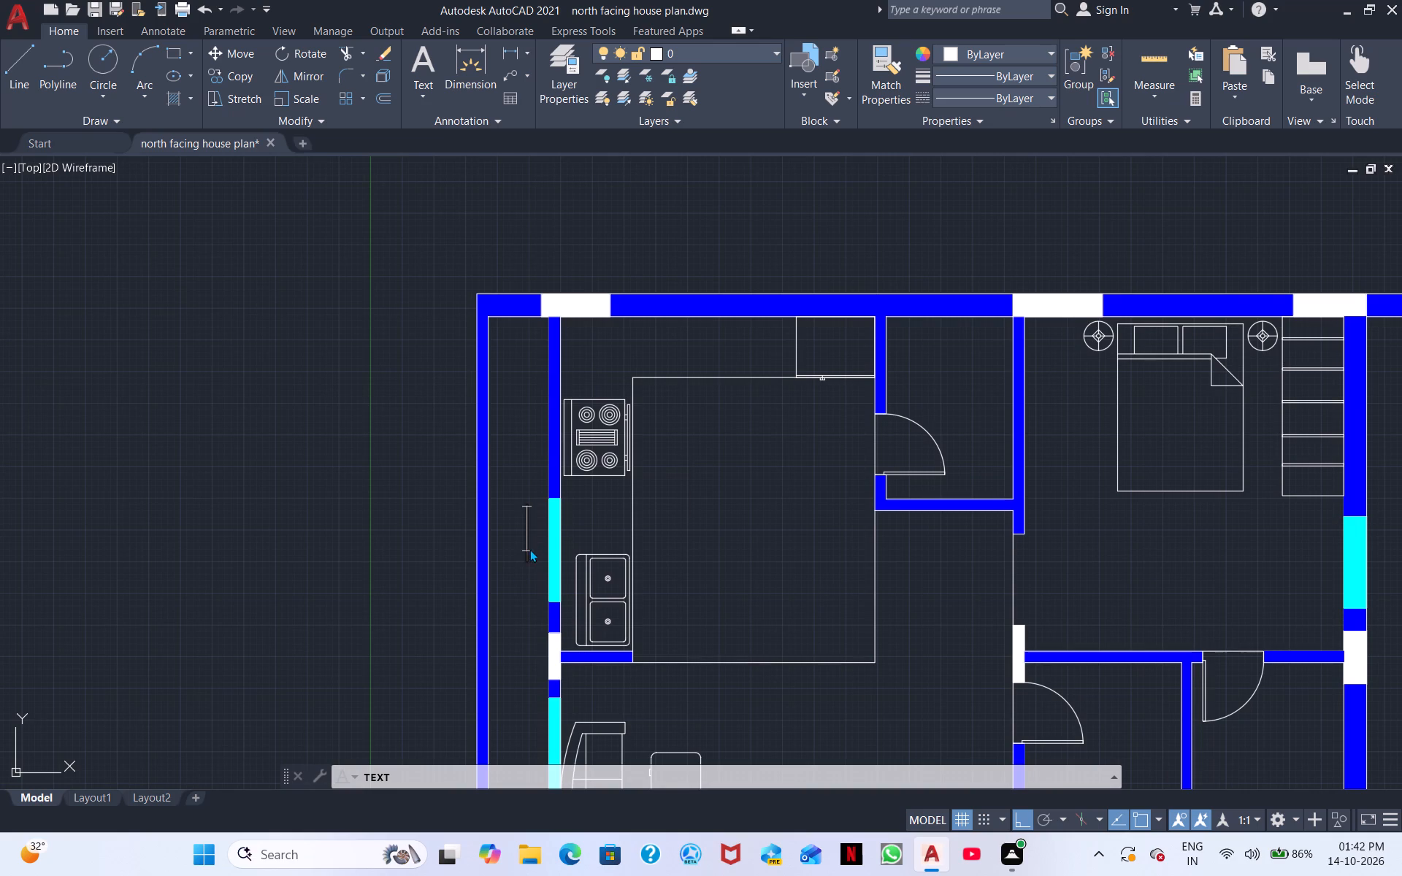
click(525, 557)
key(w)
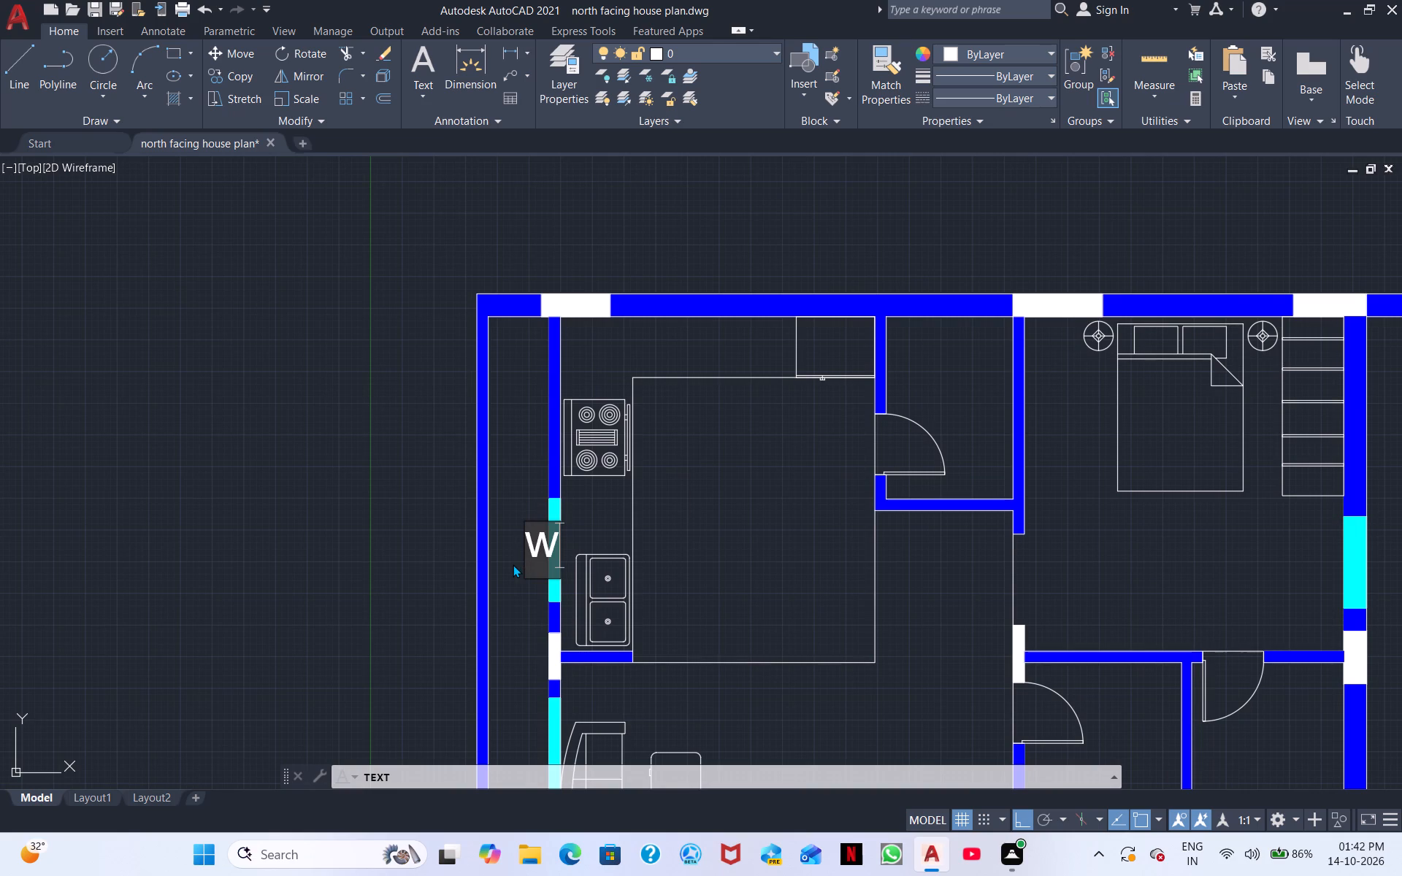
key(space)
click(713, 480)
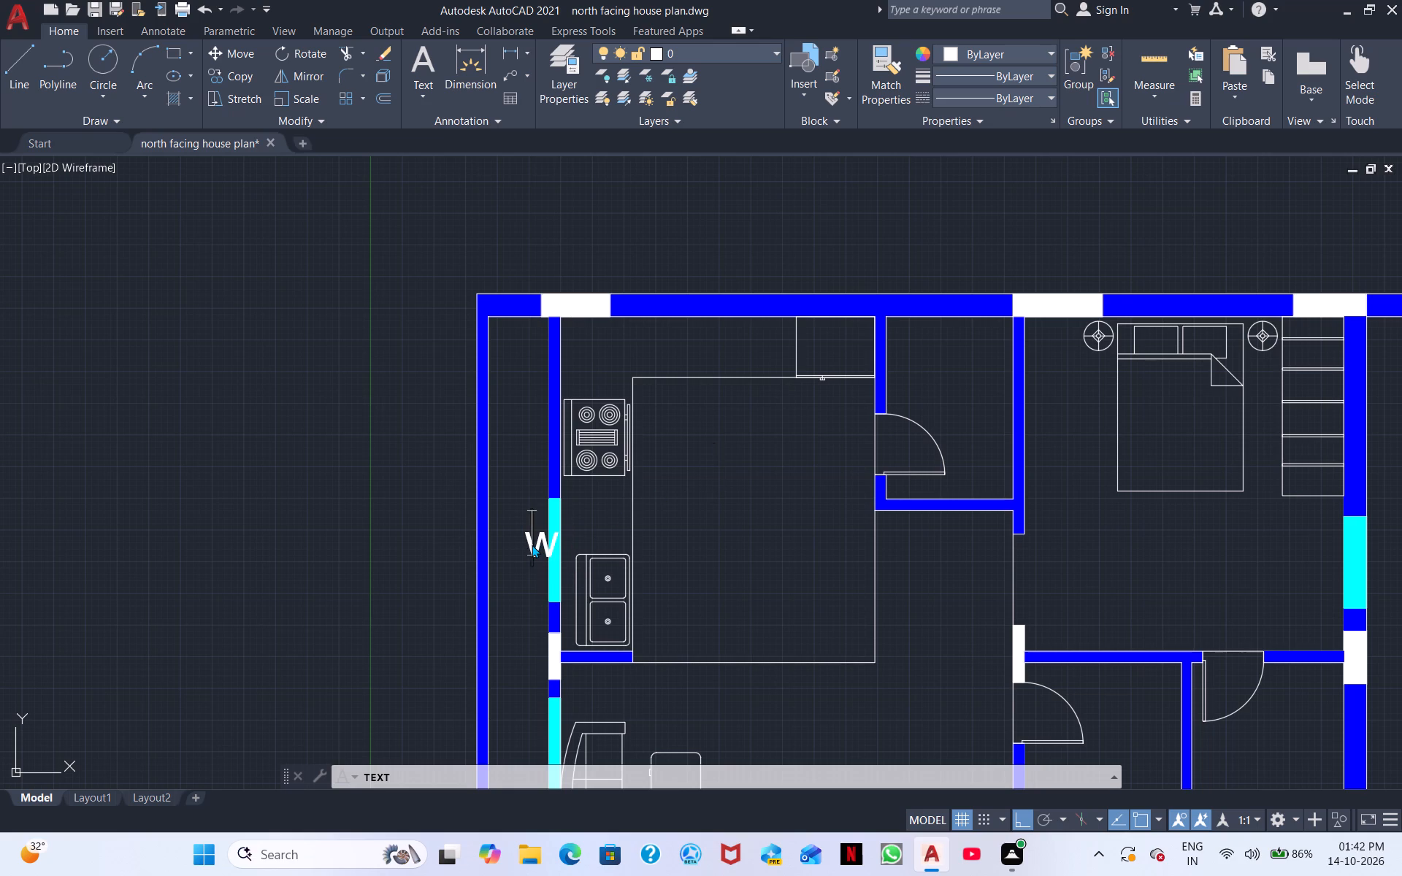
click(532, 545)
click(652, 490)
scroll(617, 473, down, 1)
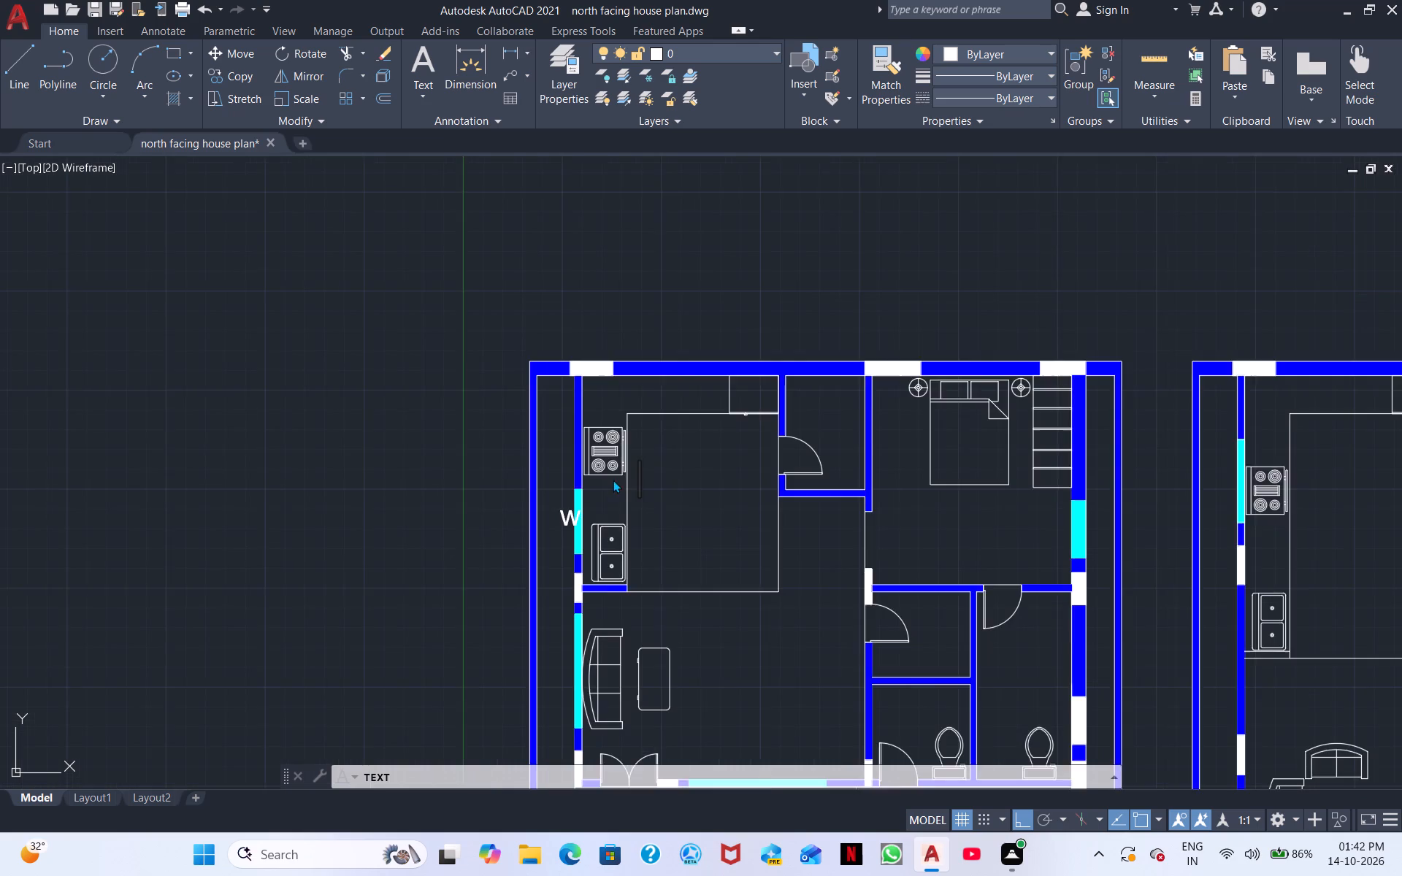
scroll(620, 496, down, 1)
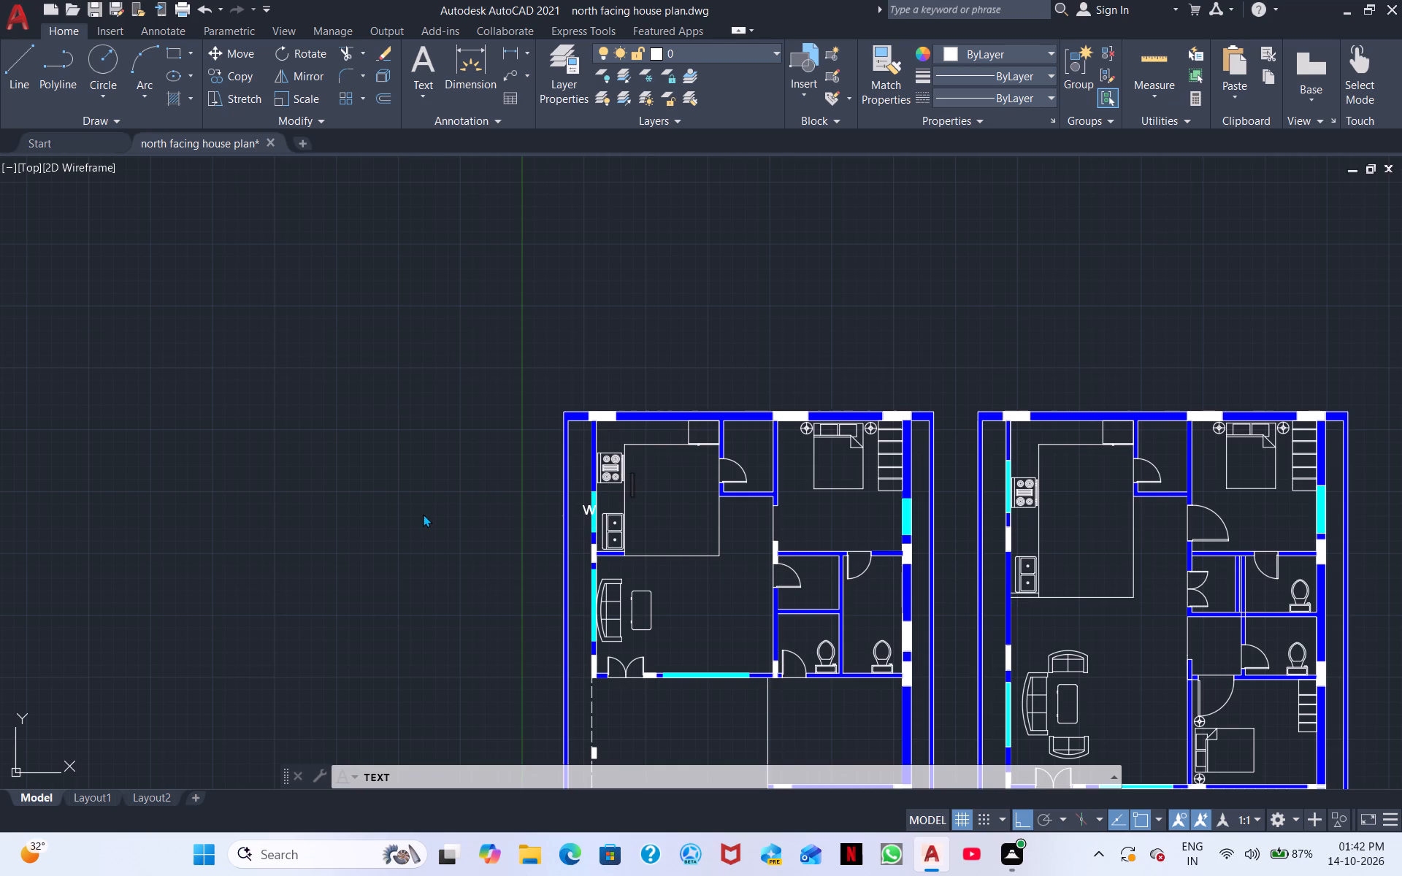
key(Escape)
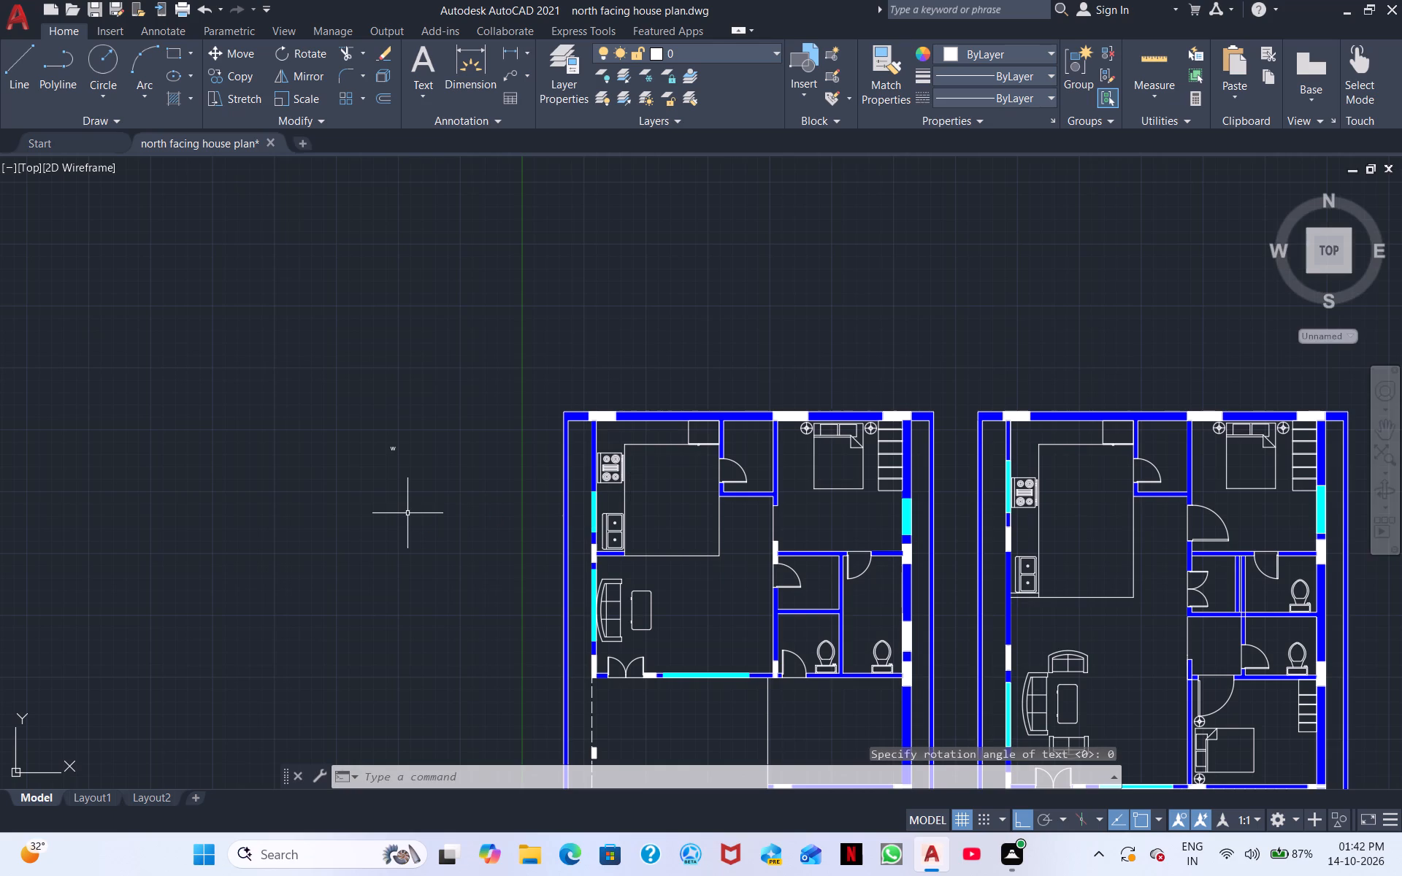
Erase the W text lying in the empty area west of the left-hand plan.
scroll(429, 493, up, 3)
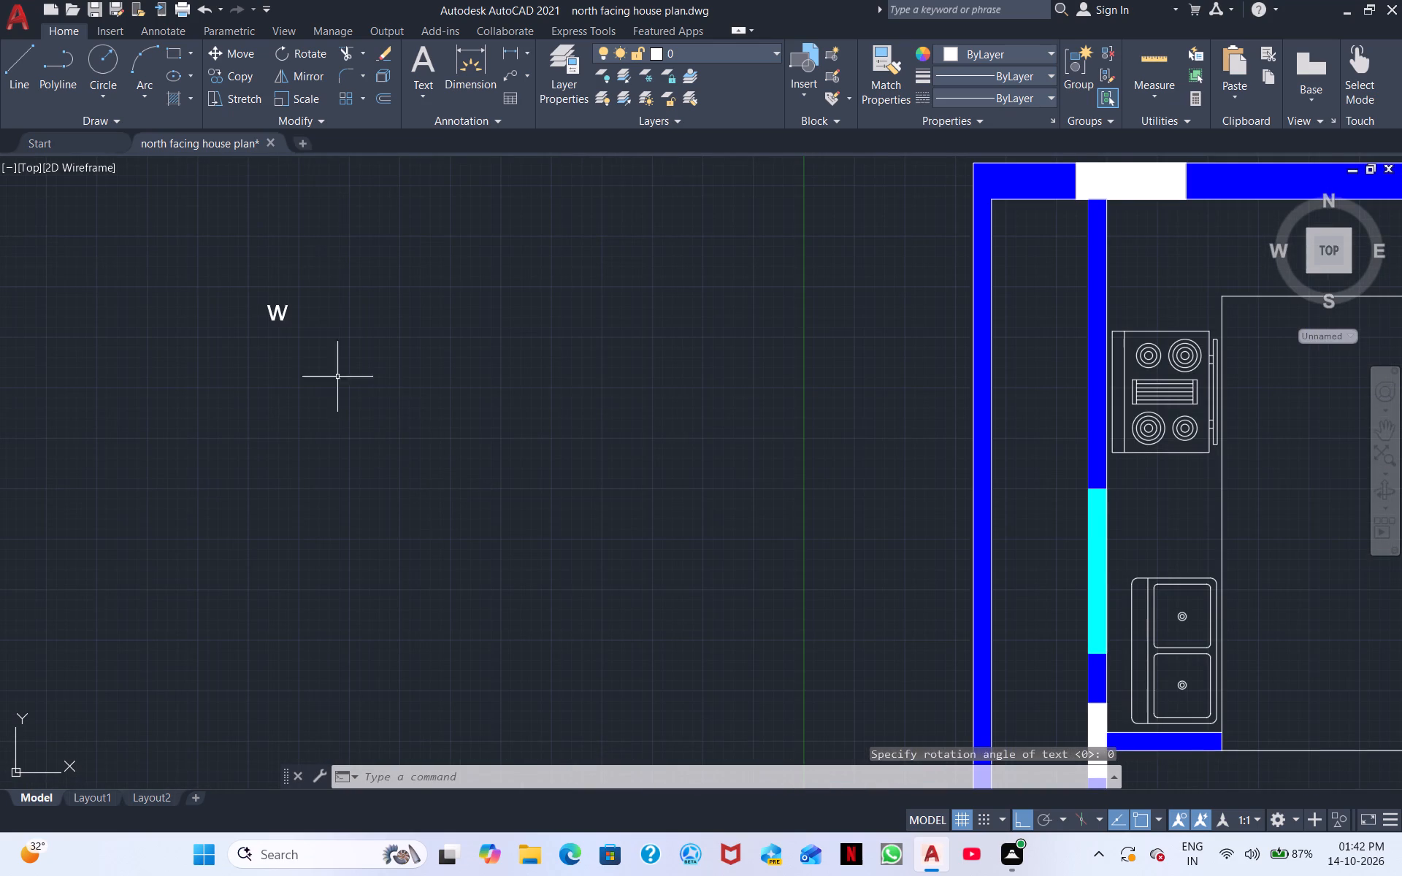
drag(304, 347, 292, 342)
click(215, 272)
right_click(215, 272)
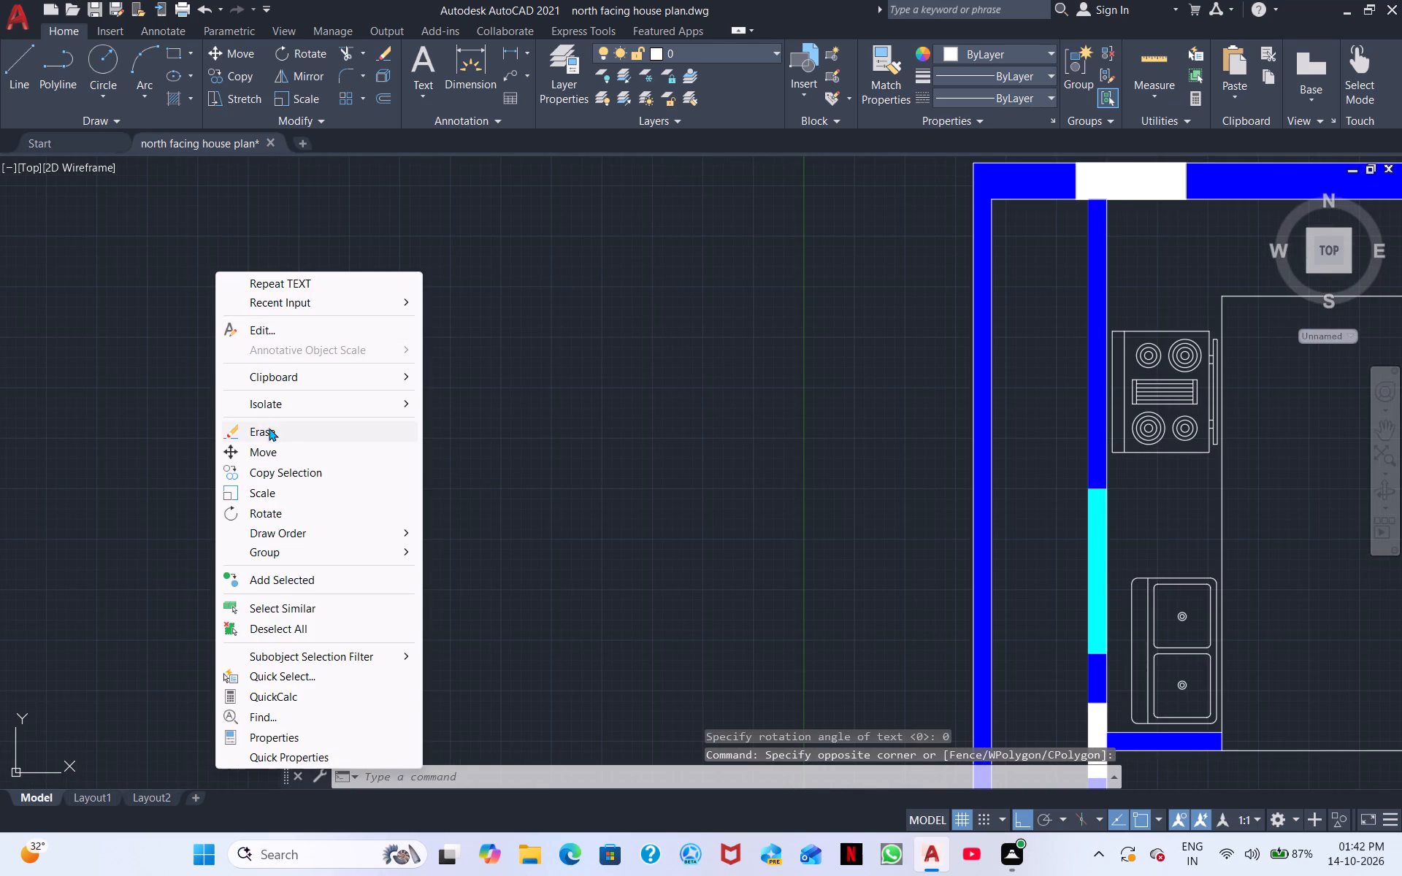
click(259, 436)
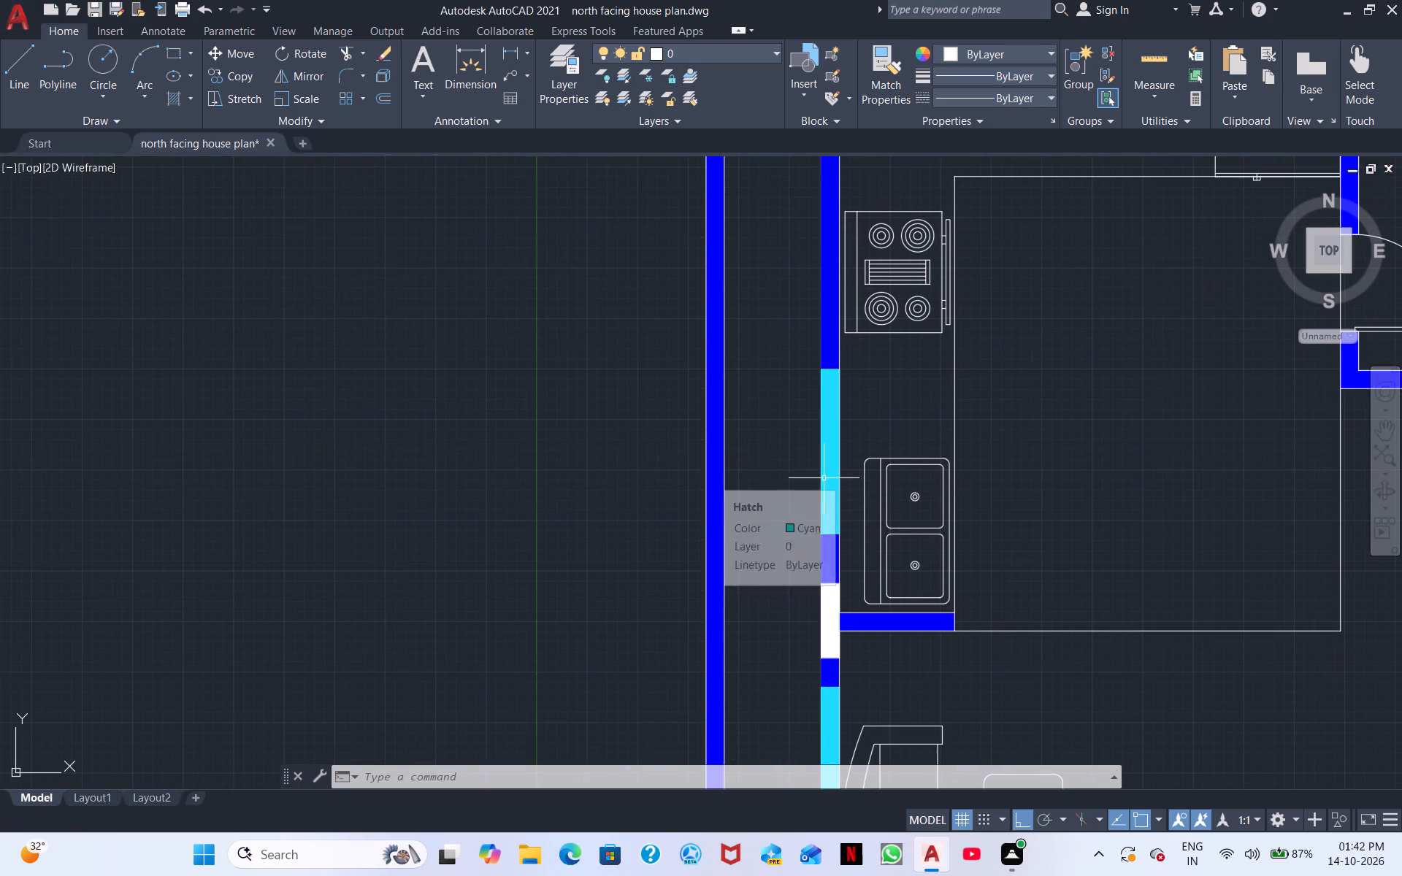
Label the left-hand plan's west kitchen window with single-line text W, 4" high at 0 rotation, just outside the wall.
scroll(817, 610, down, 1)
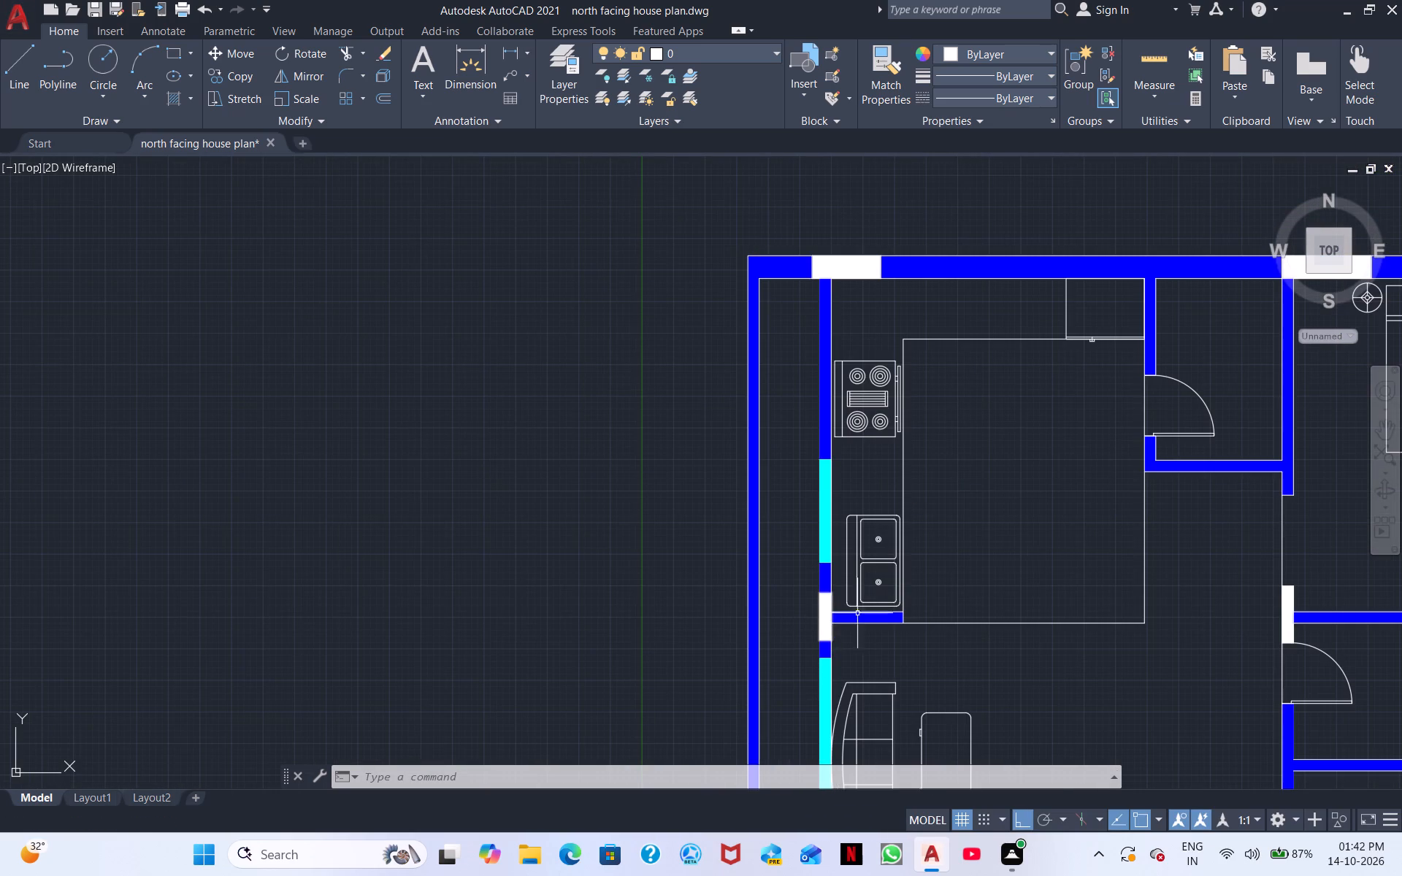
middle_drag(967, 516, 869, 502)
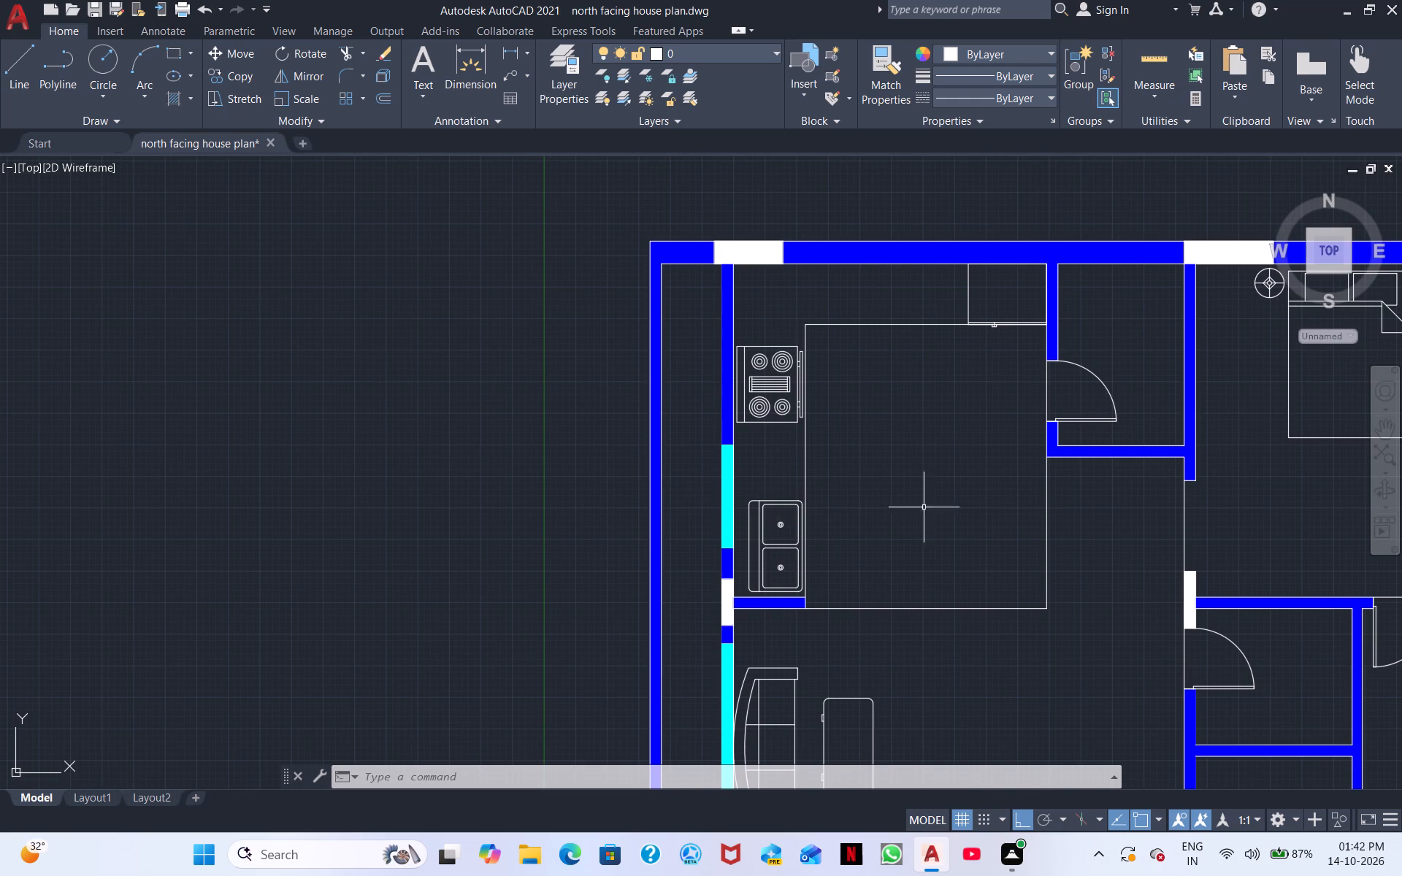
scroll(870, 504, up, 1)
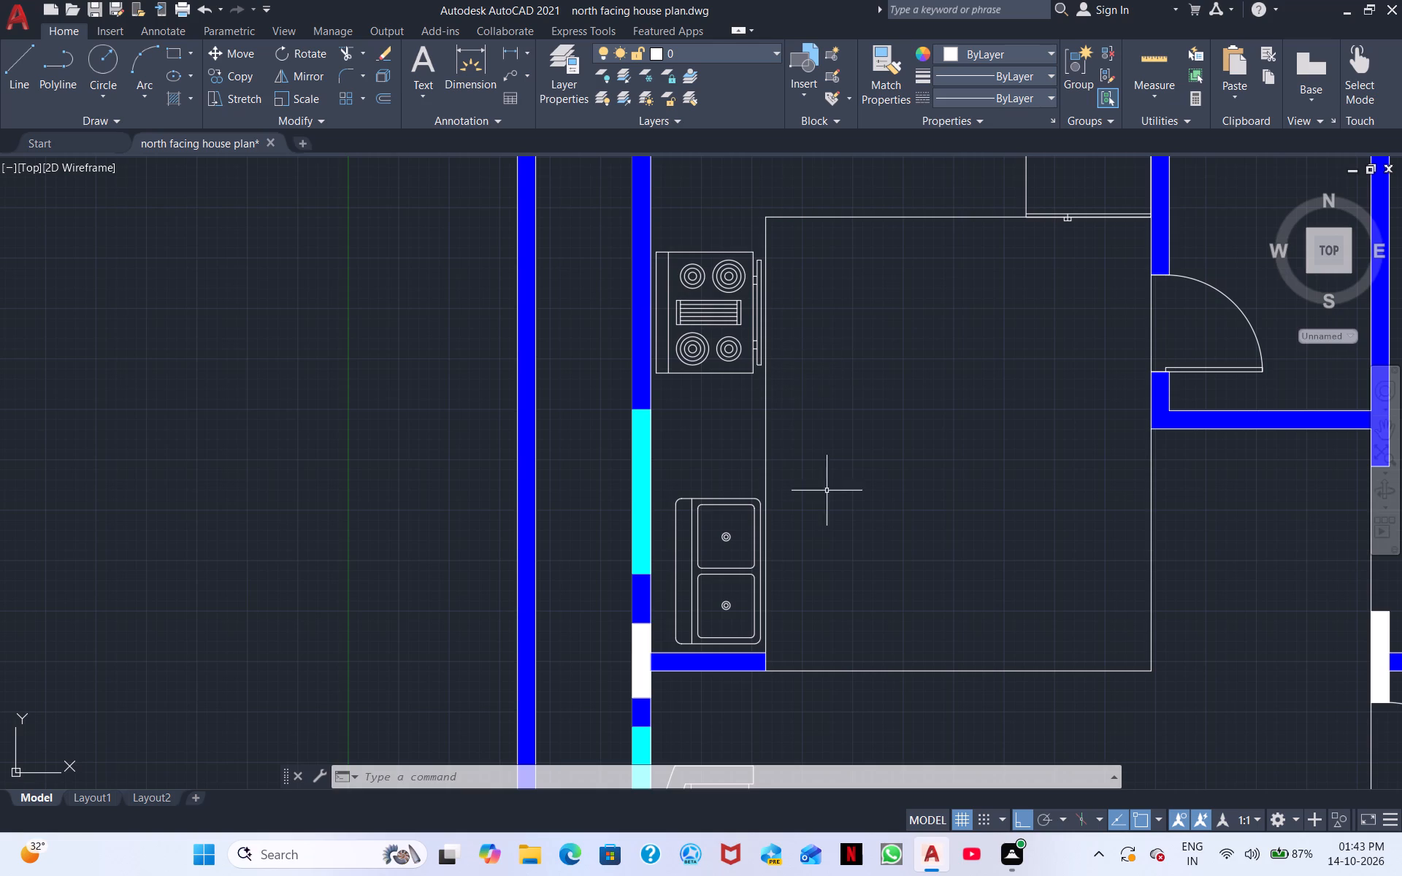
text(dt)
key(space)
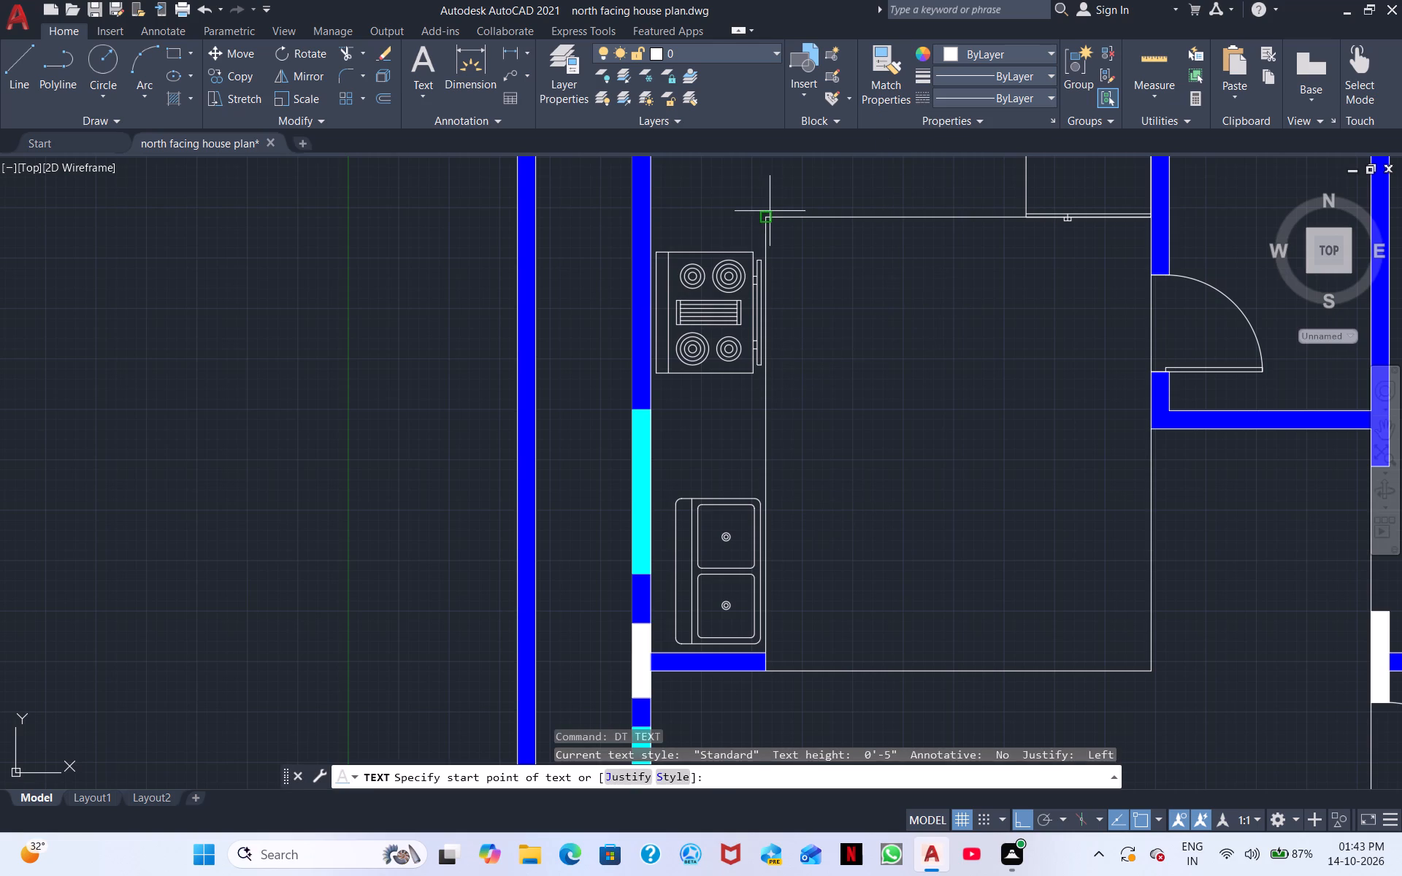
drag(856, 277, 856, 291)
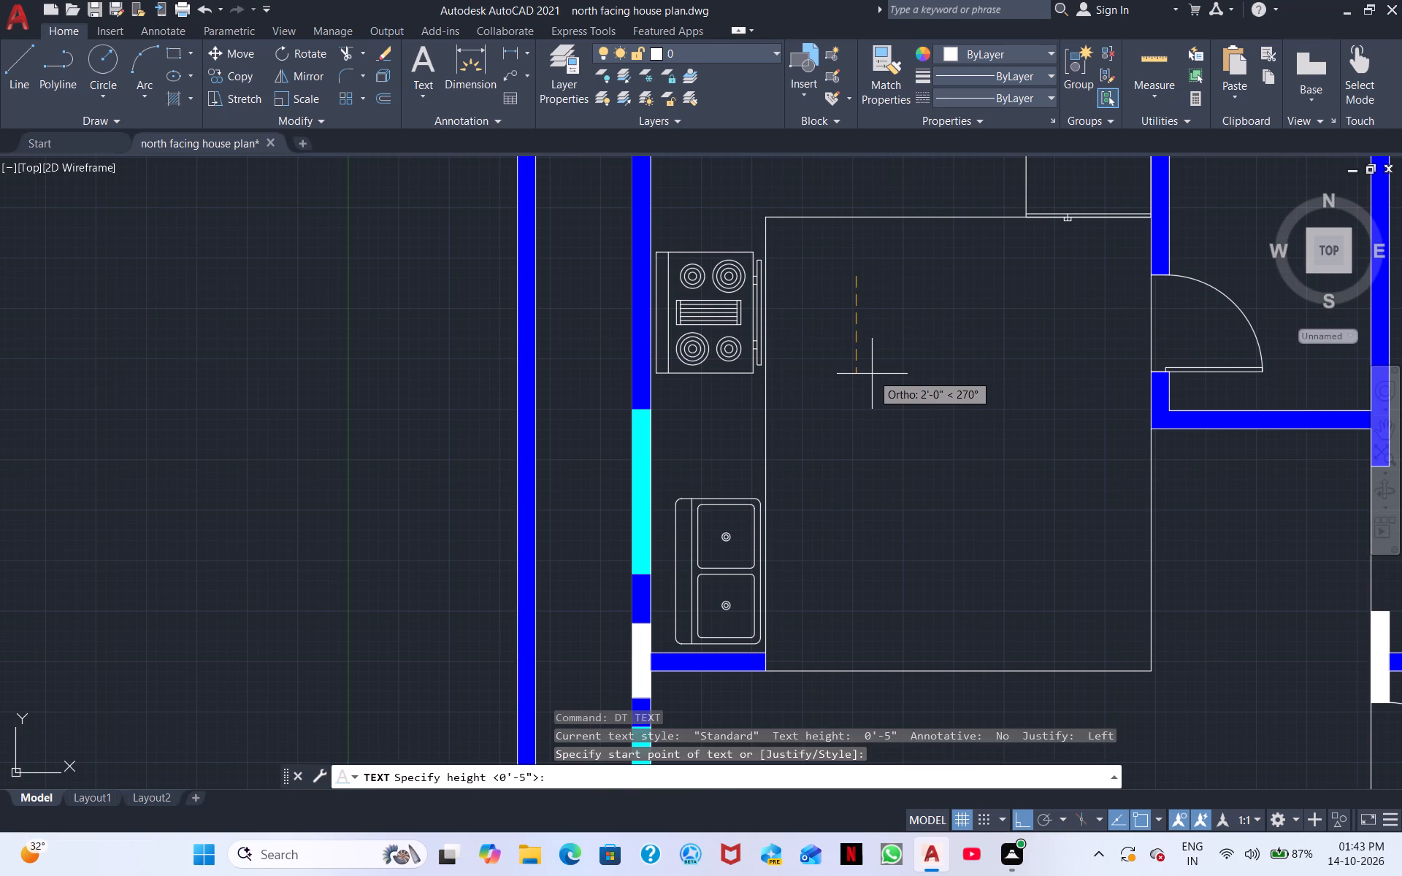
text(4")
key(Return)
key(0)
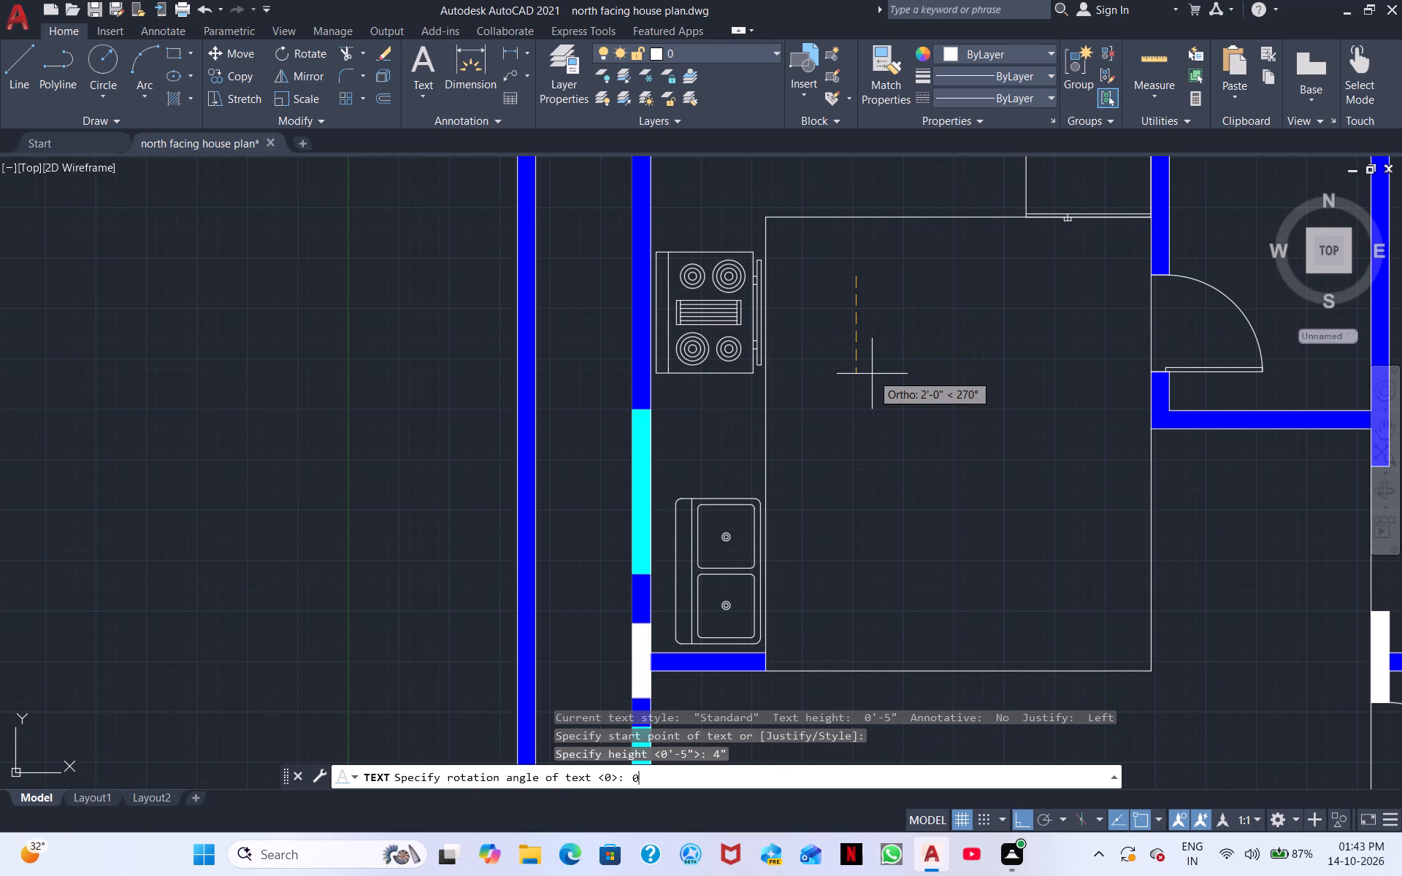
key(Return)
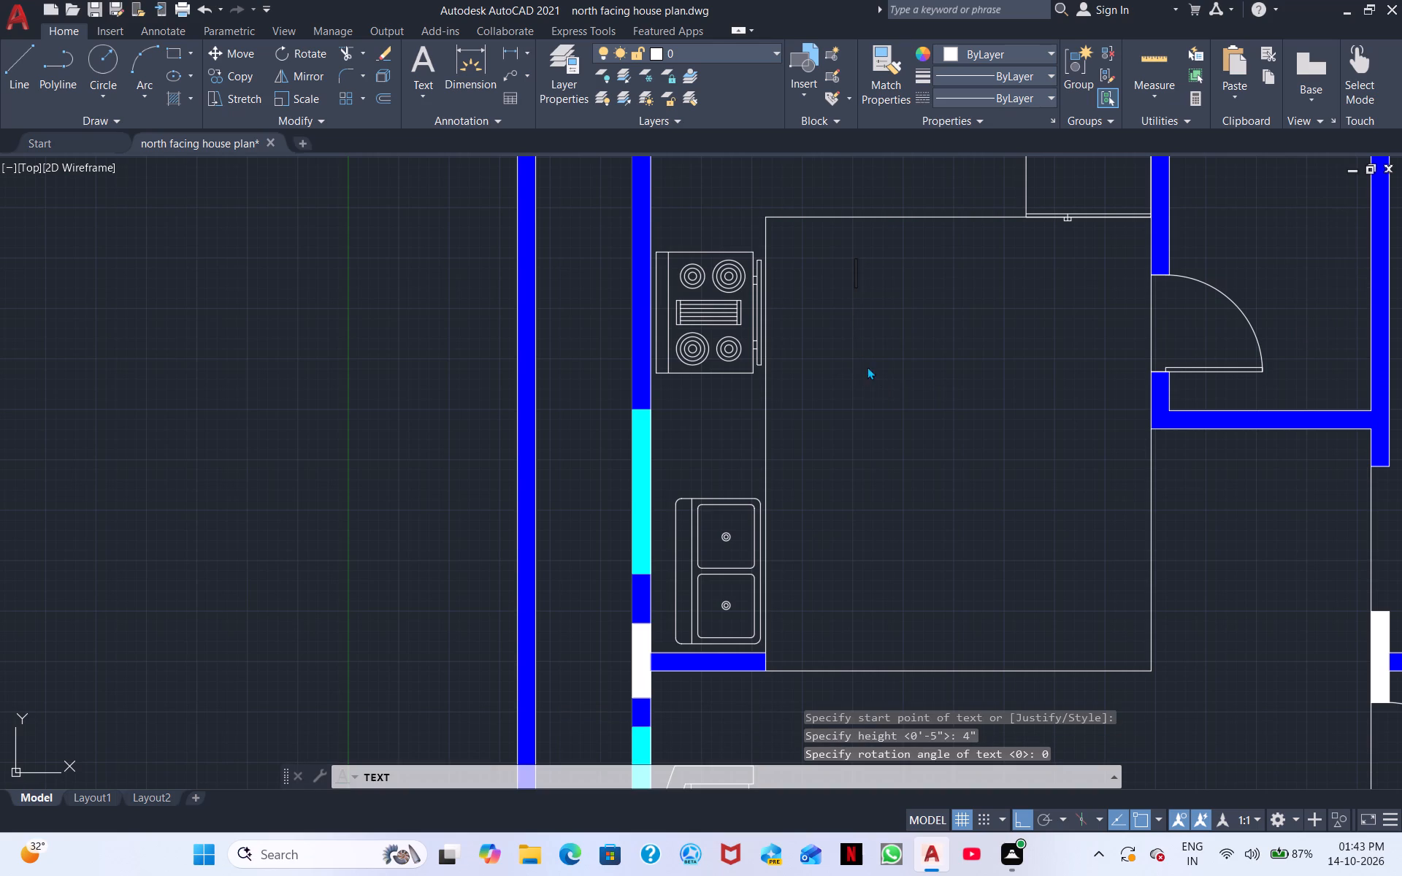
click(604, 485)
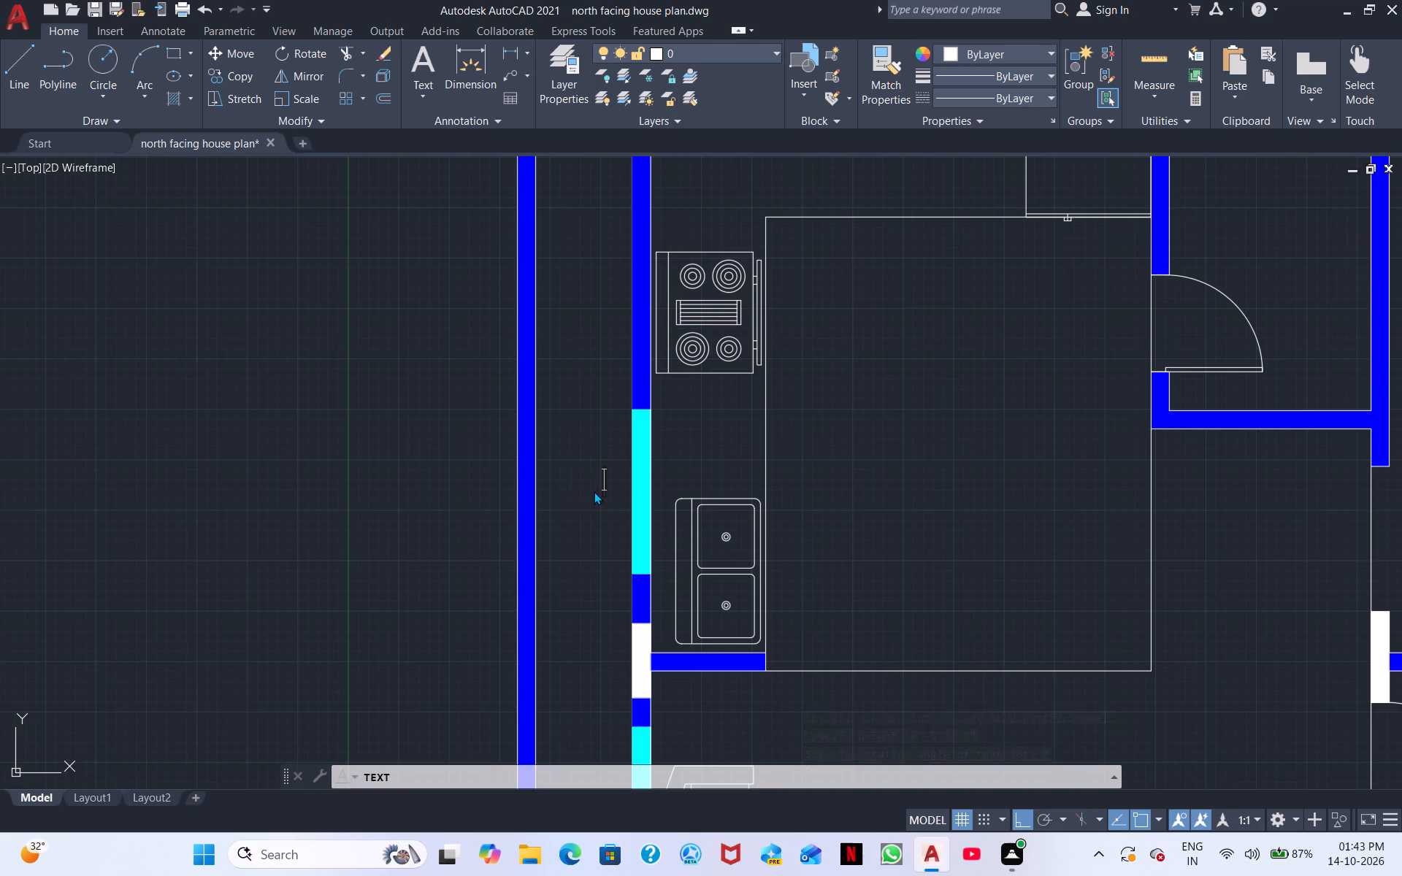
key(w)
Place the room name KITCHEN in capitals in the upper part of the left-hand plan's kitchen floor area.
click(864, 331)
text(kitchen)
key(space)
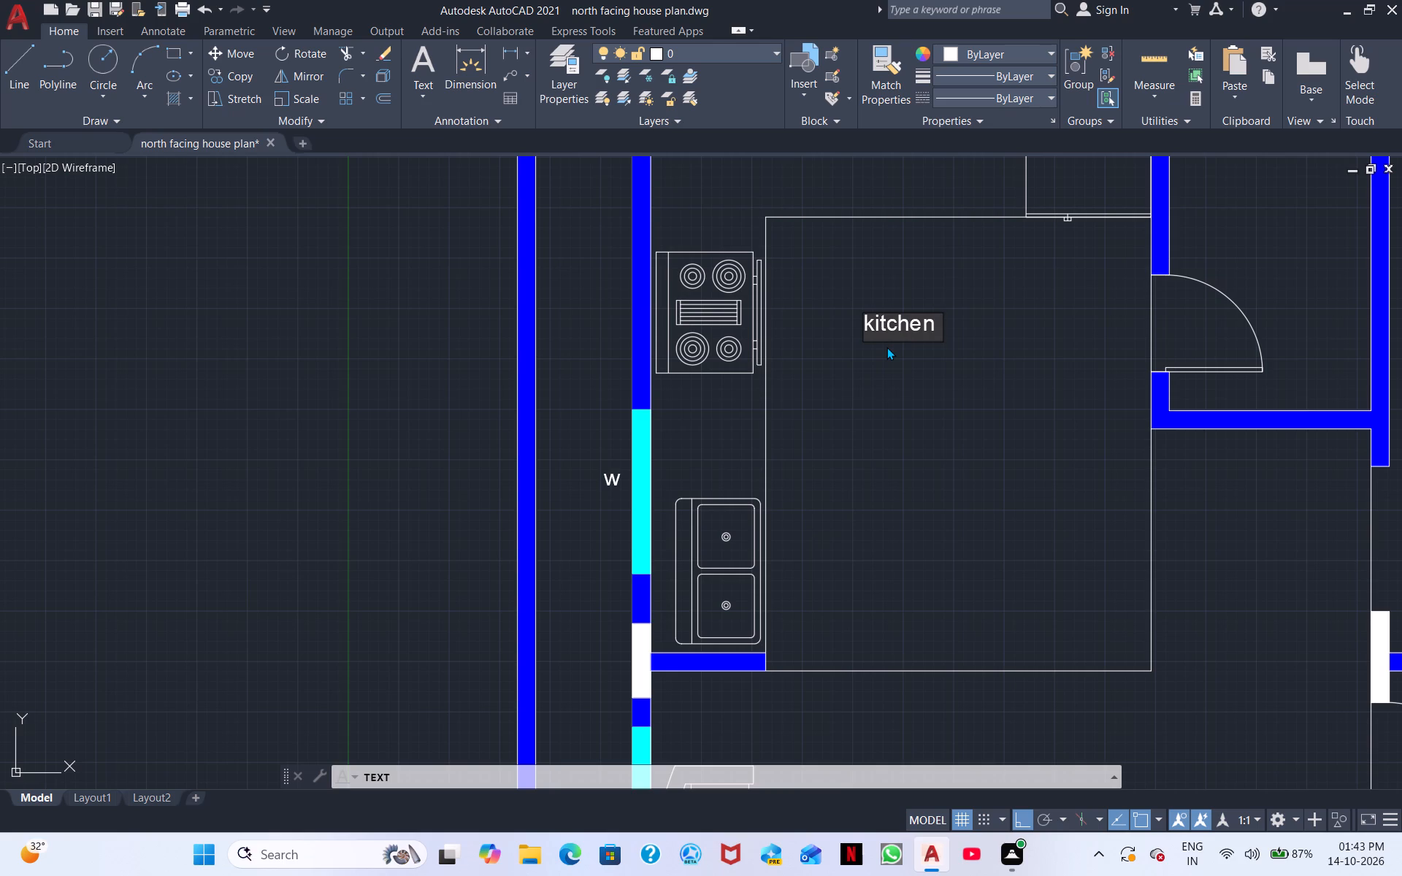
key(BackSpace)
key(BackSpace)
key(BackSpace)
key(BackSpace)
key(BackSpace)
key(BackSpace)
key(BackSpace)
key(BackSpace)
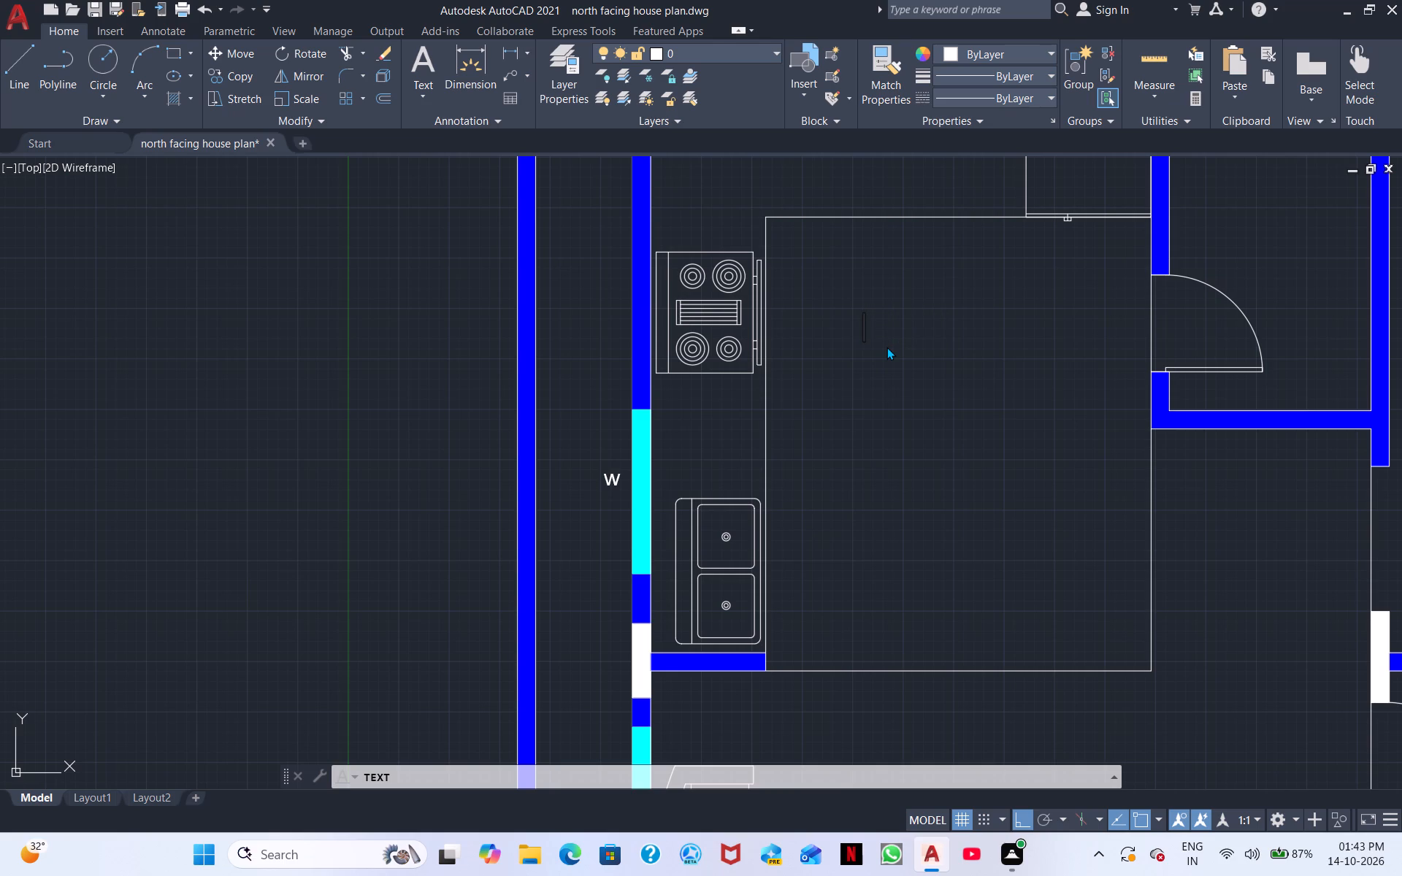
text(KITCHEN)
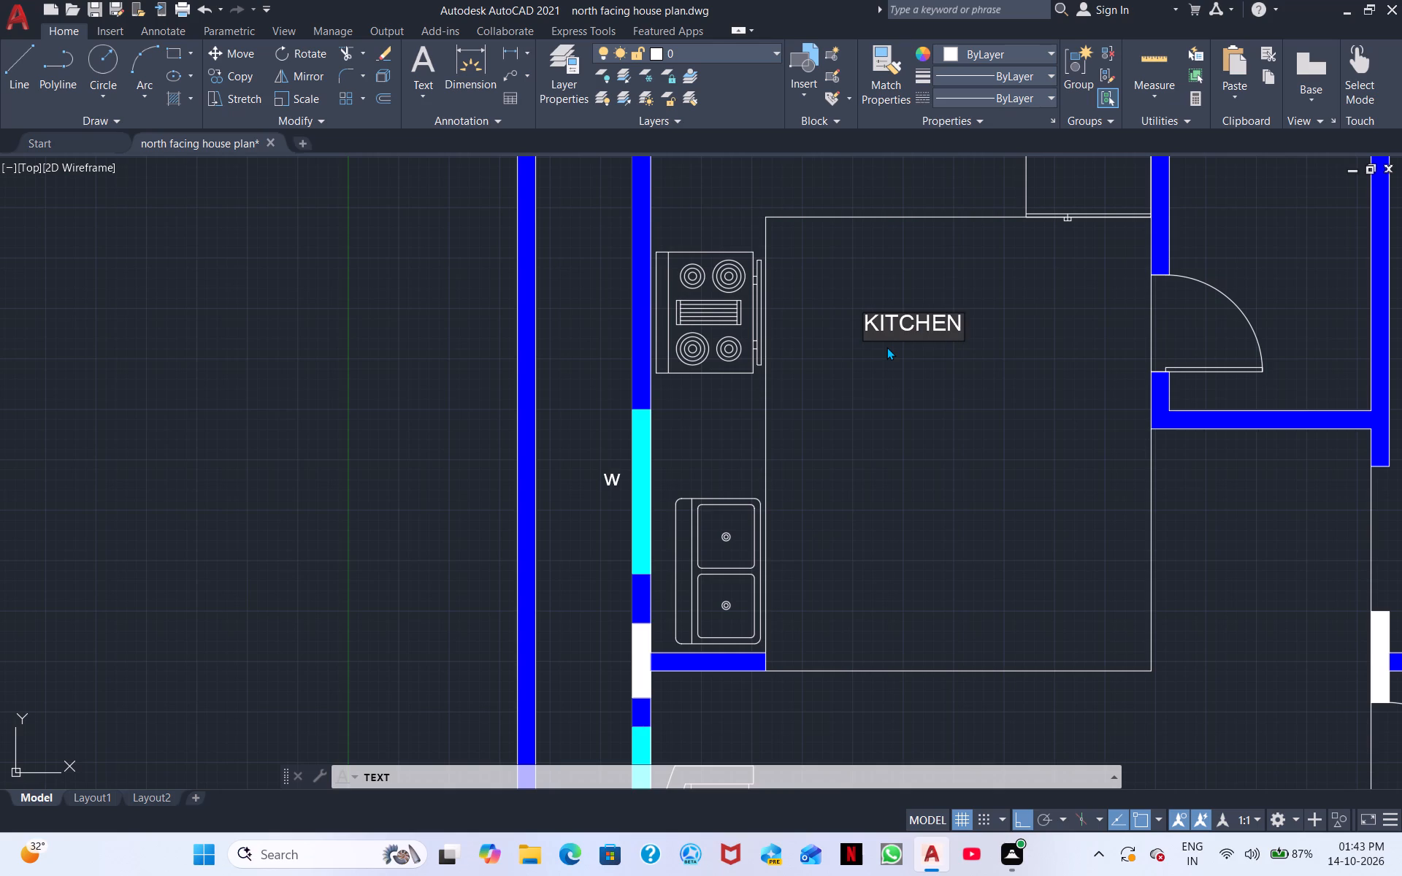
Add the room size 10' X 14'6" as a second line beneath the KITCHEN label.
key(Return)
key(0)
key(BackSpace)
text(10')
key(space)
text(X)
key(space)
text(14)
key(apostrophe)
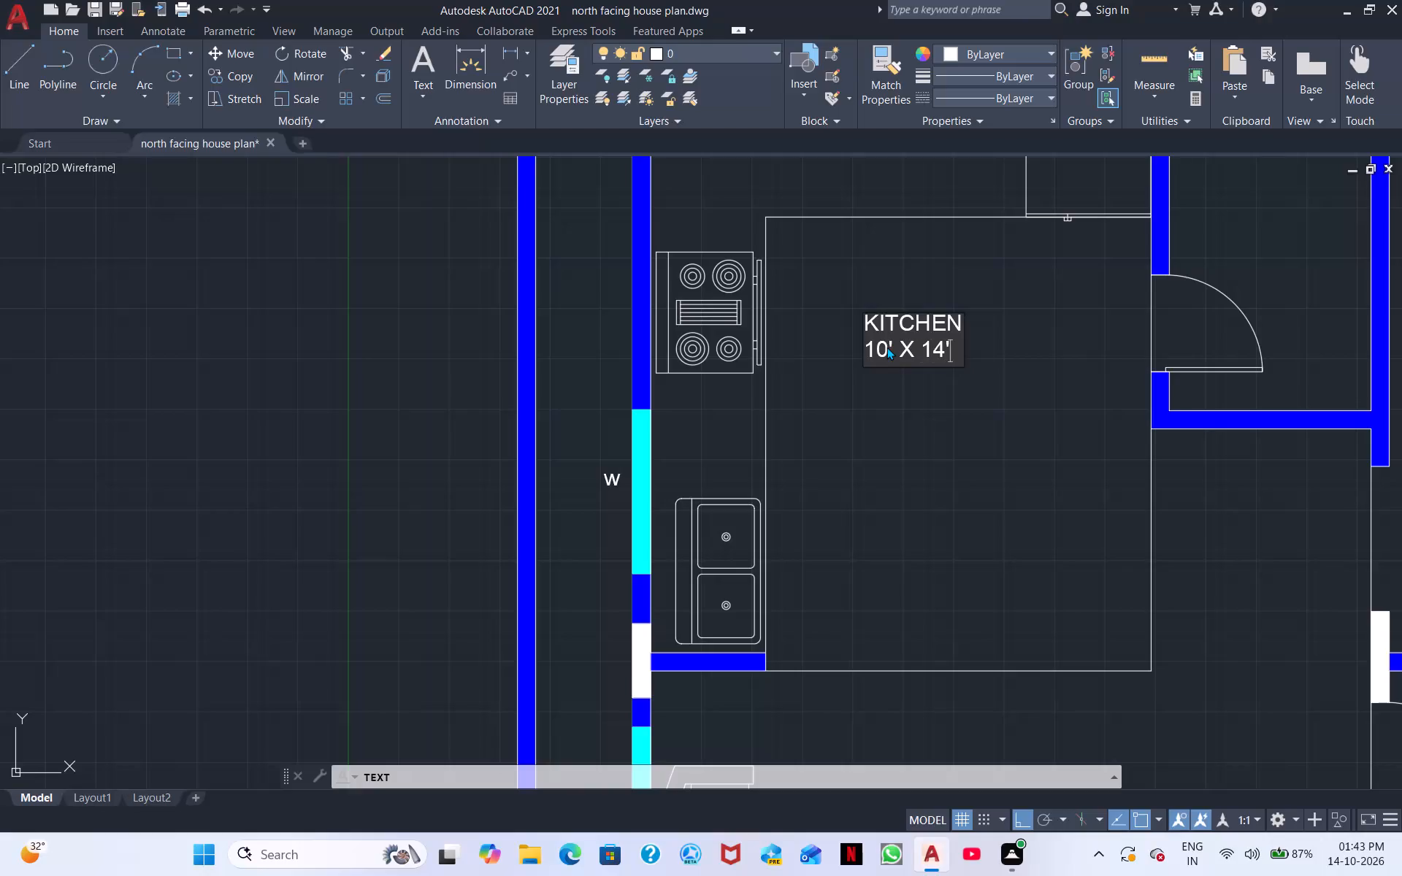
text(6")
key(Return)
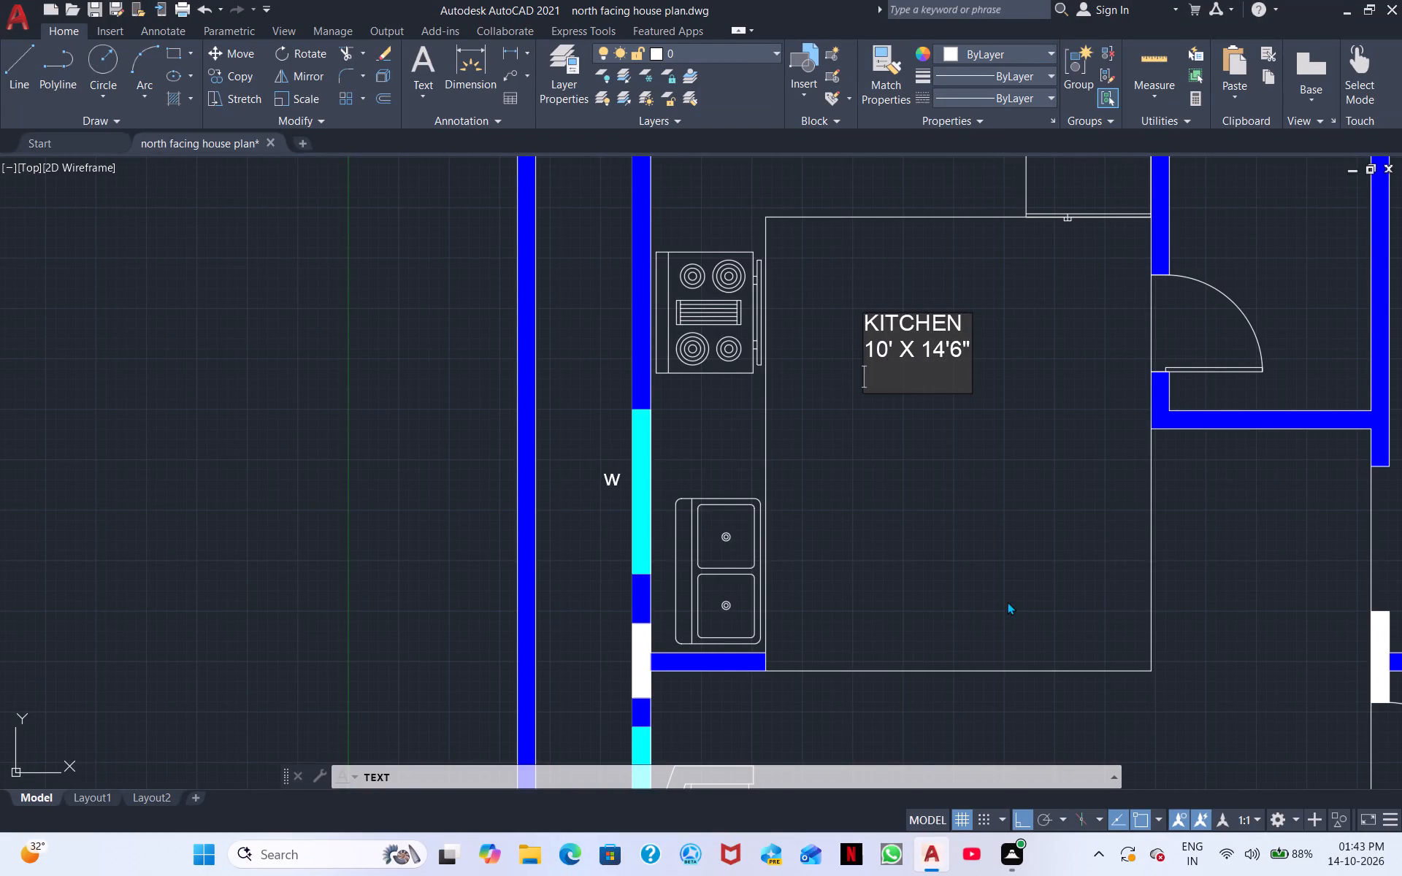
Label the kitchen's south opening with the text O, just above its boundary line.
click(945, 645)
click(949, 652)
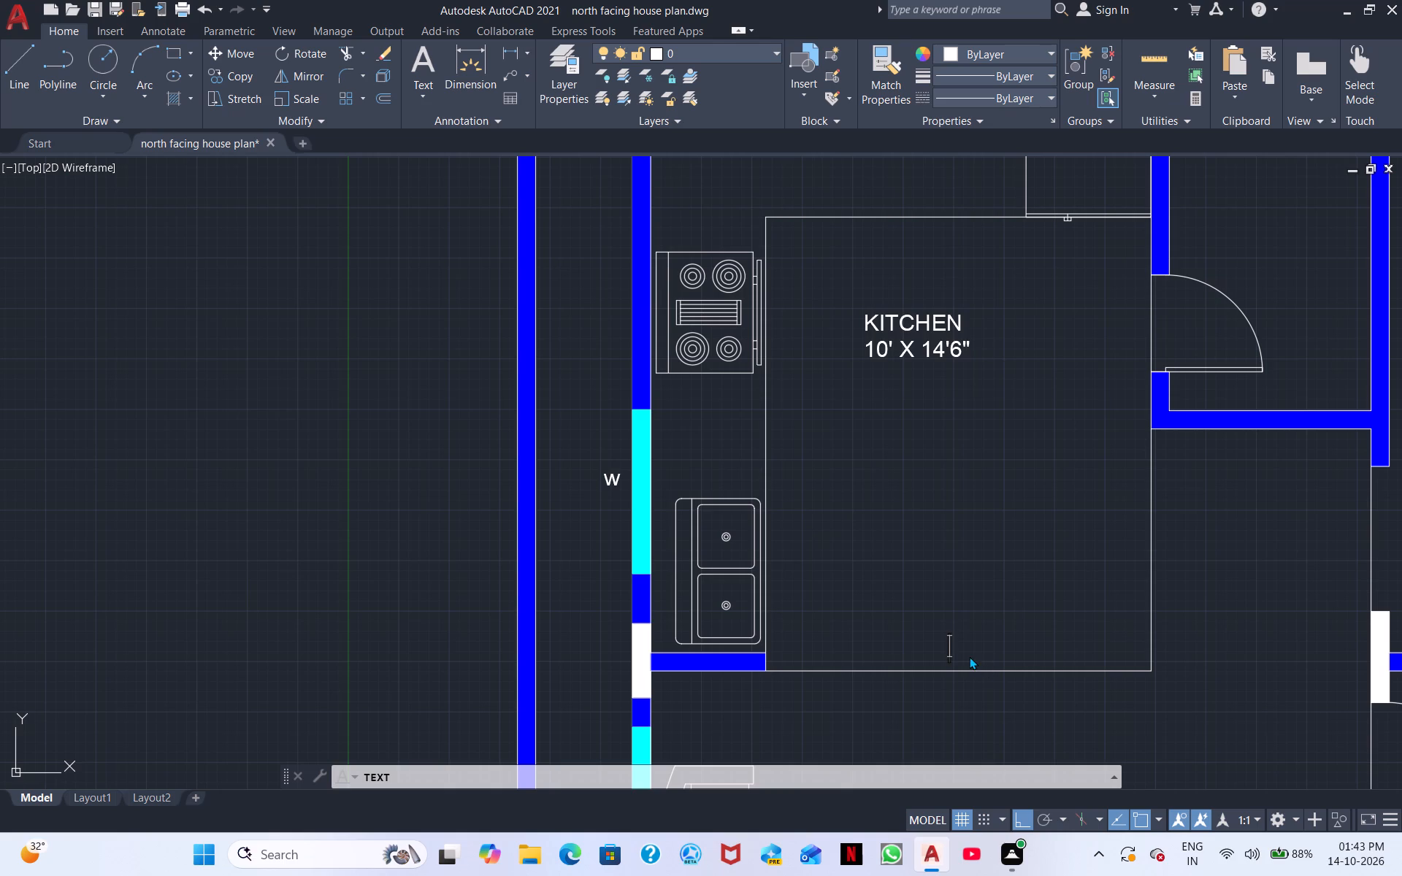
text(O)
key(space)
Label the door between the kitchen and the small room to its east as D1.
middle_drag(917, 504, 480, 545)
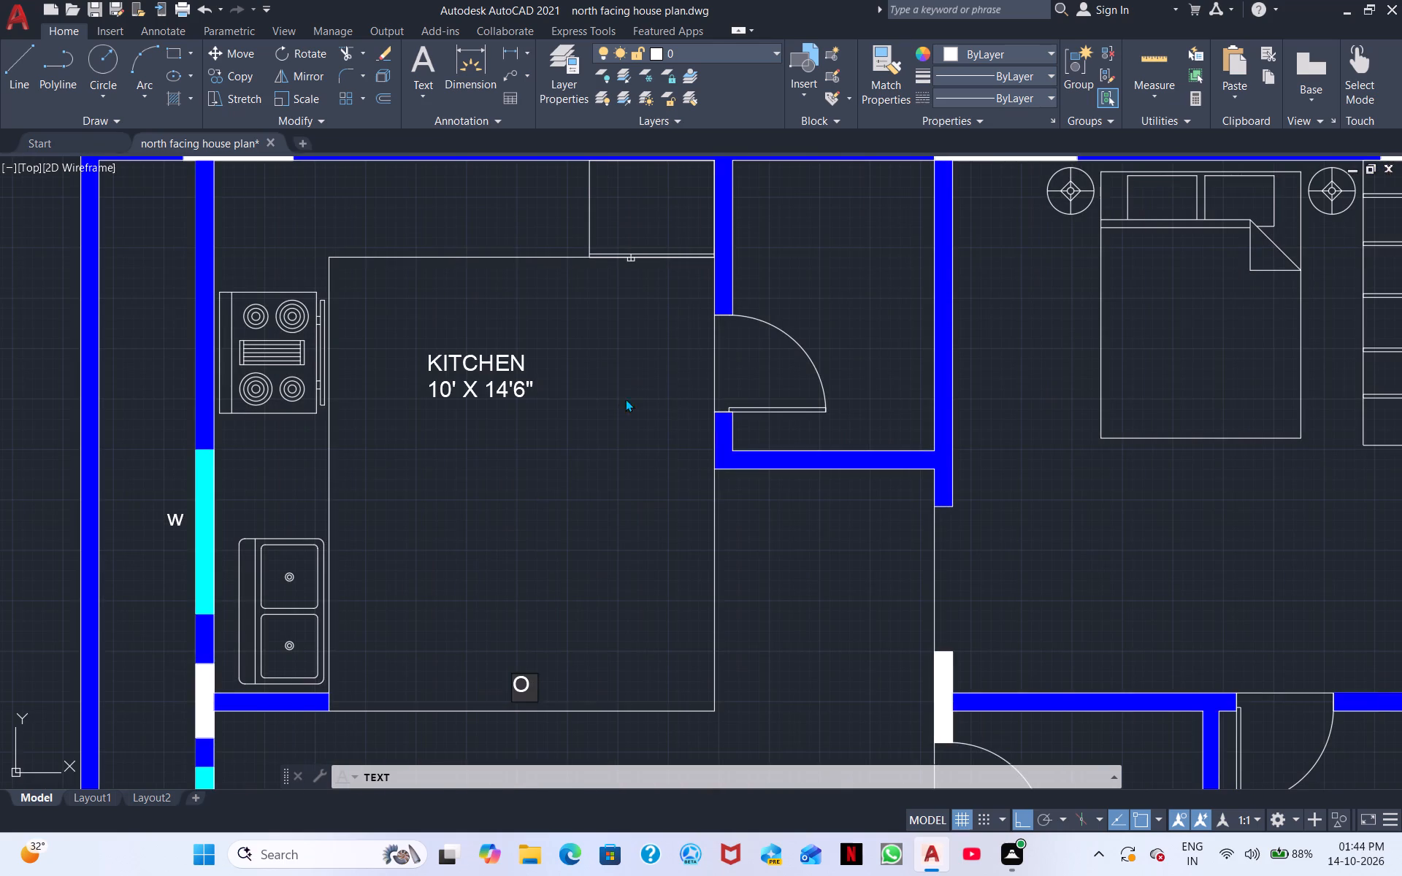
click(727, 353)
click(727, 365)
text(D1)
Label the small room east of the kitchen UTILITY, with the size 4'2" X 6' on a second line.
middle_drag(755, 348, 701, 572)
scroll(705, 525, down, 1)
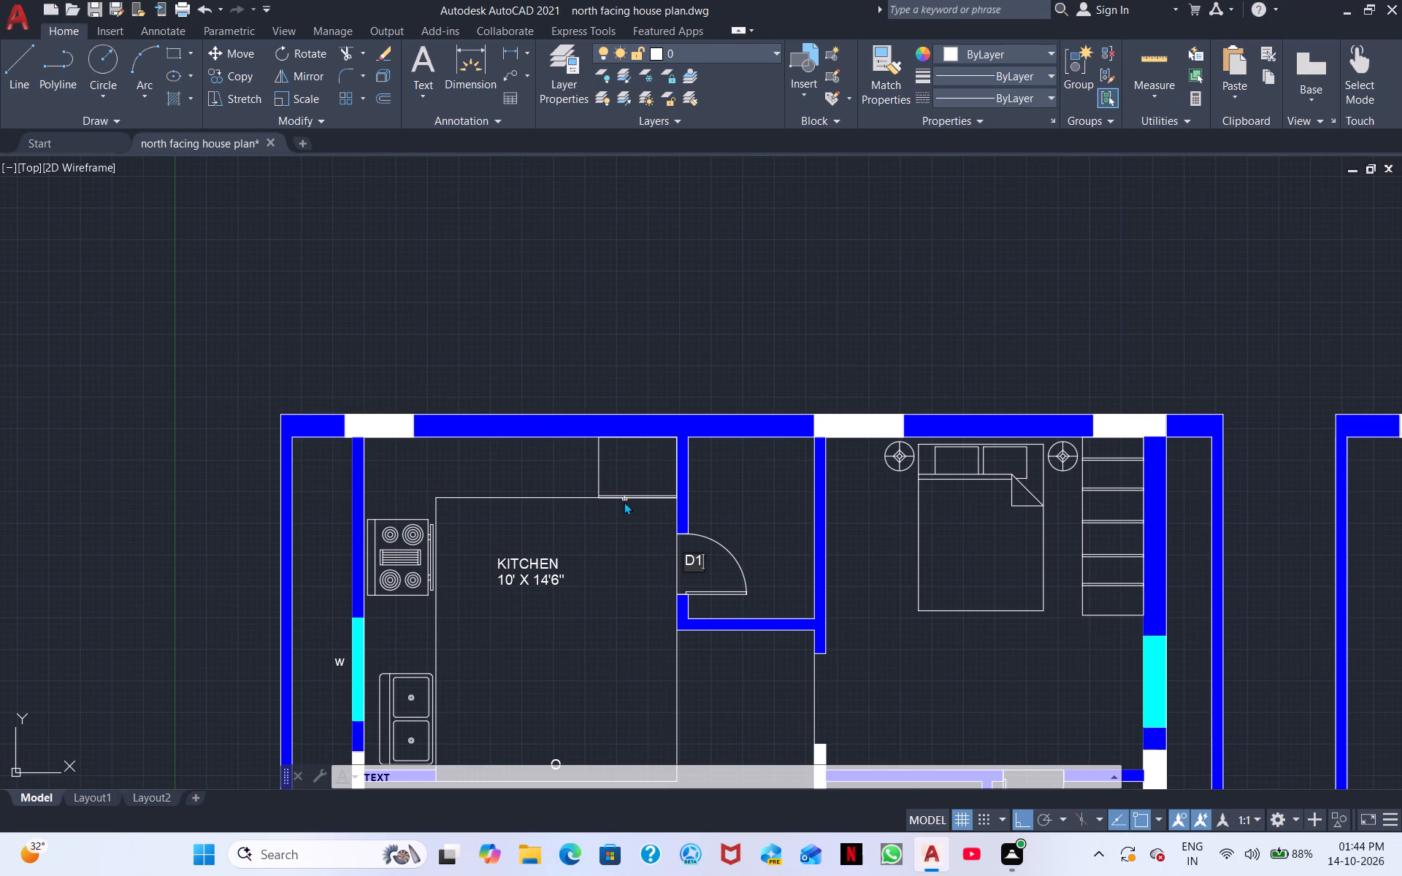
click(724, 486)
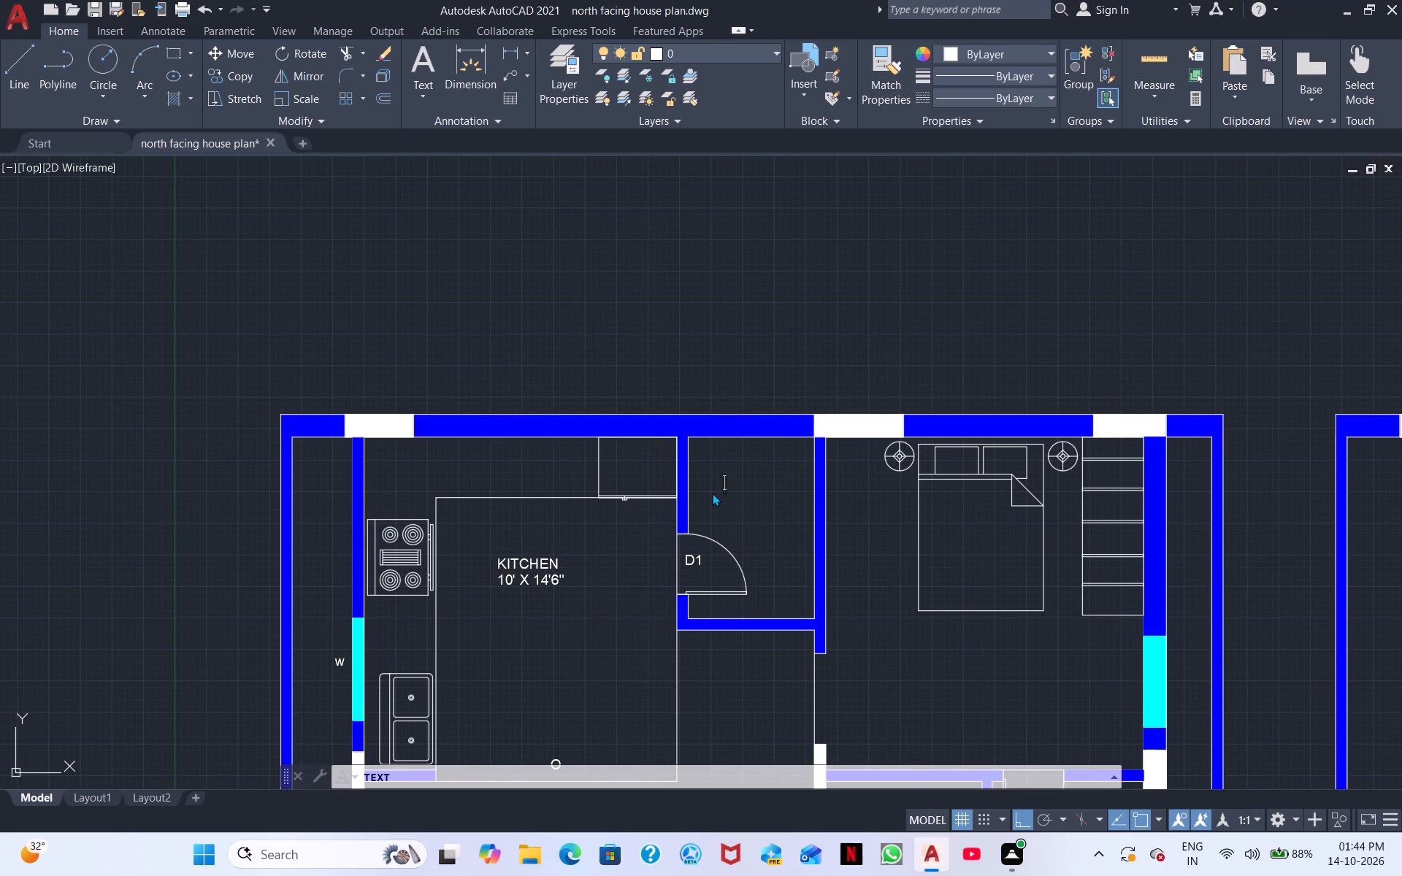
click(712, 493)
text(UTI)
text(LITY)
key(Return)
key(4)
text('2")
key(space)
text(X)
key(space)
text(6")
key(BackSpace)
key(apostrophe)
Label the space south of the utility room, beside the kitchen, with the text PASSAGE.
middle_drag(738, 693, 702, 567)
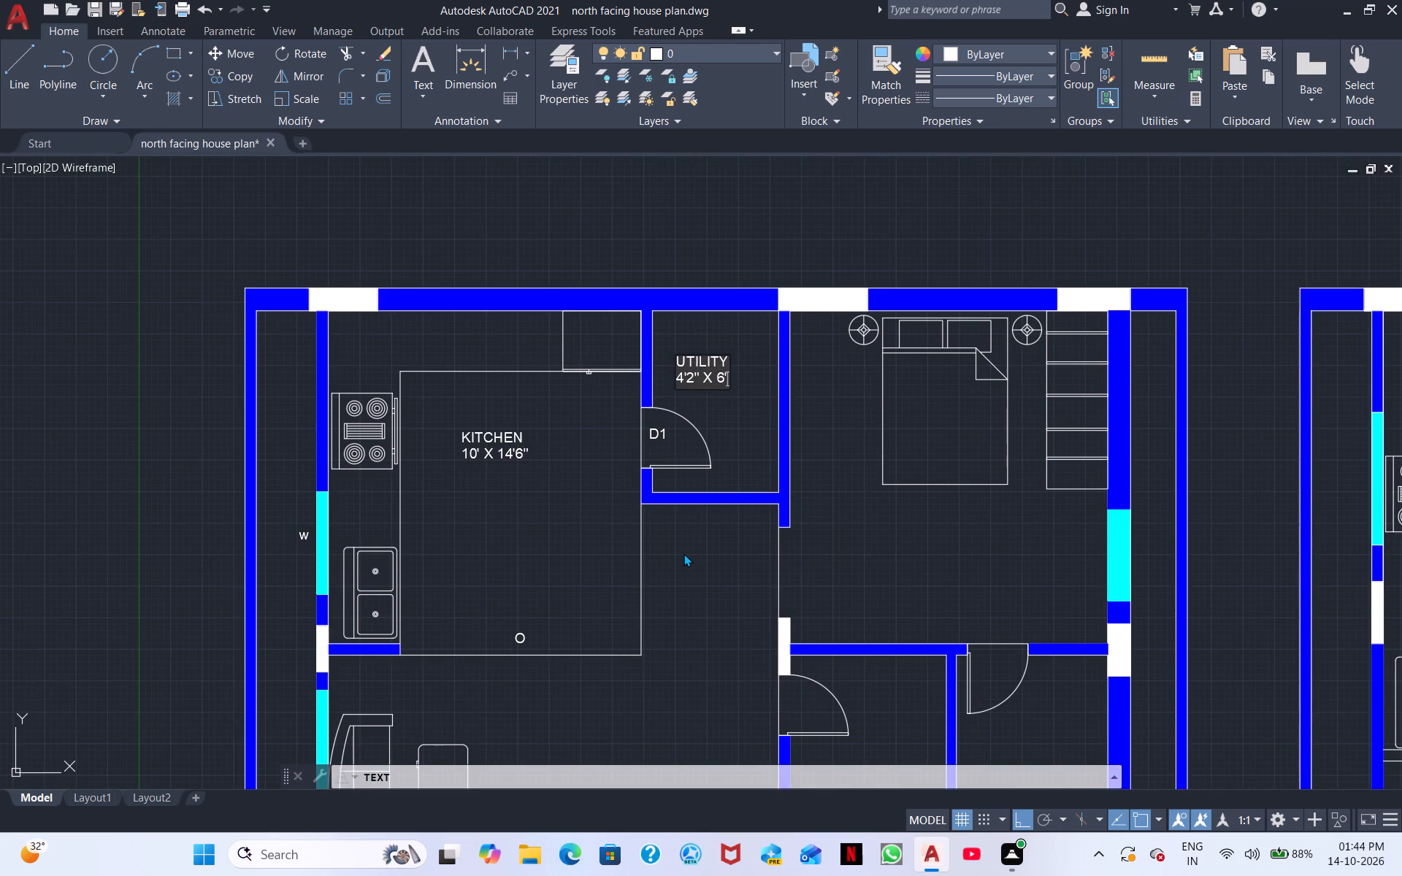
click(682, 548)
click(667, 546)
click(667, 551)
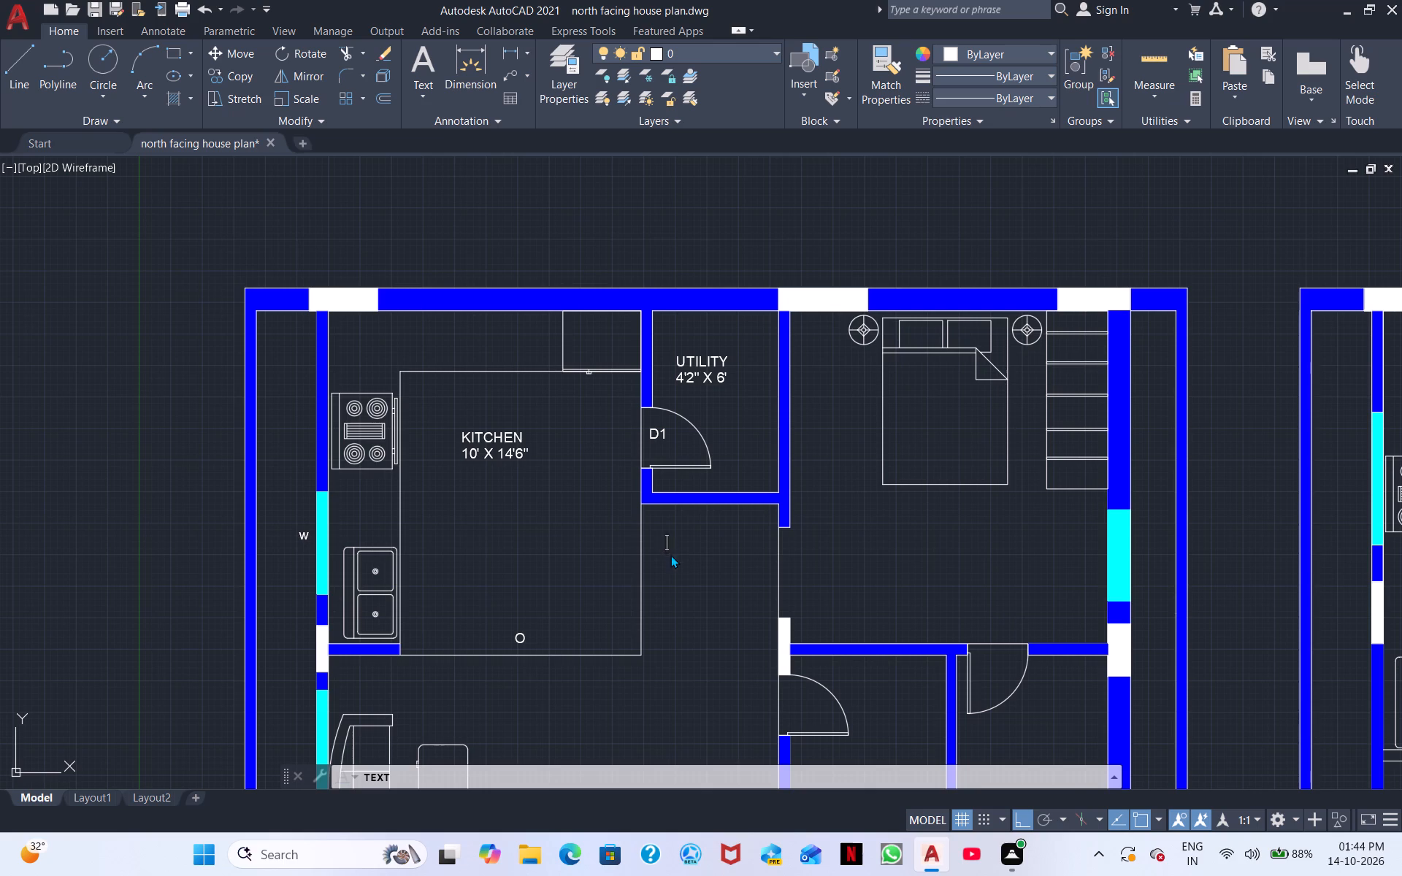
click(671, 557)
text(PASS)
key(a)
key(f)
key(BackSpace)
text(GE)
Add the size 4'2" X 5'2" as a second line beneath the PASSAGE label.
key(Return)
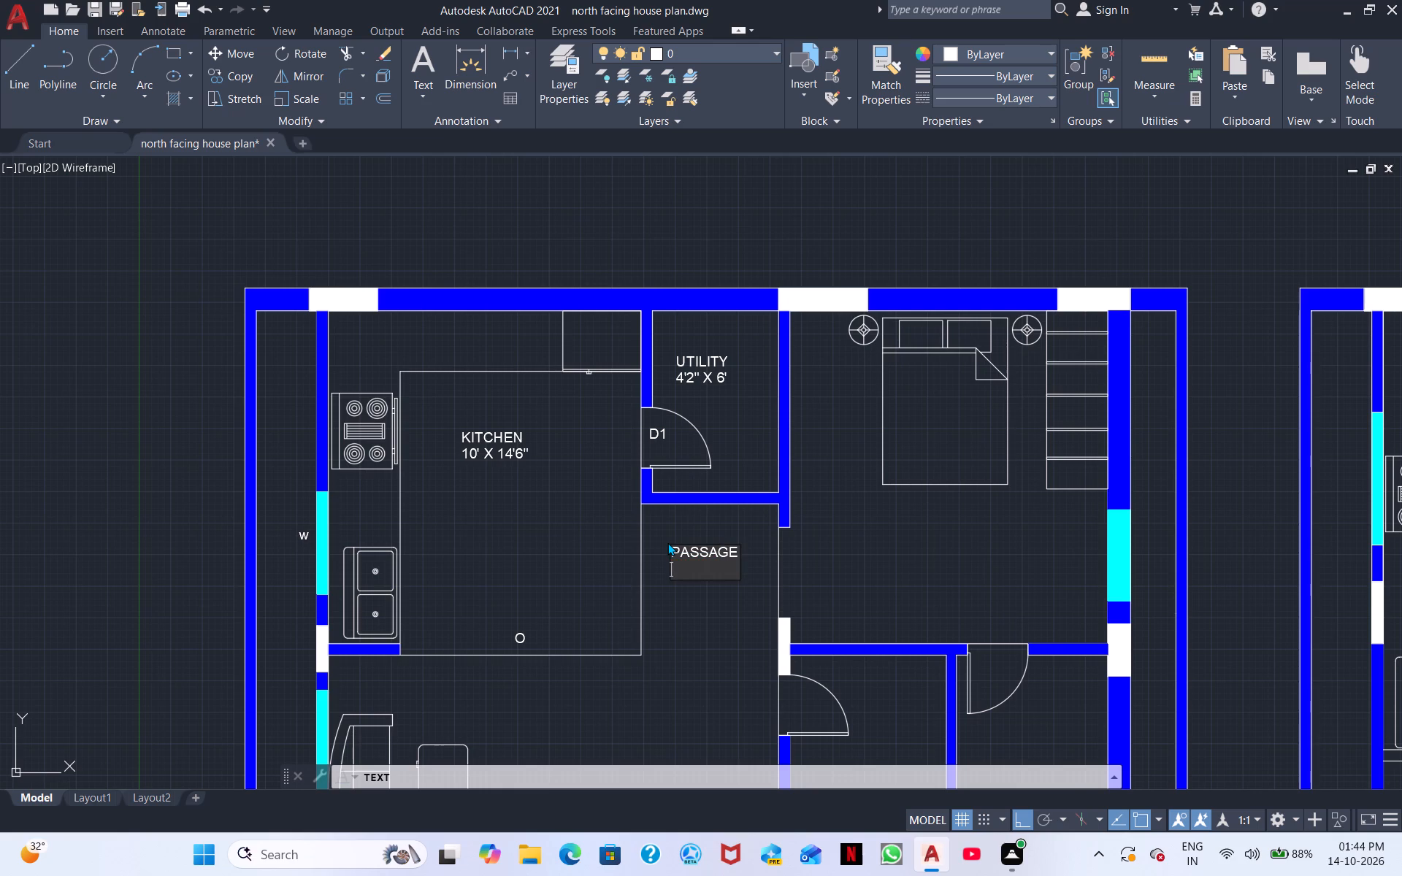
text(4'2")
key(space)
text(X)
key(space)
text(5'2)
key(shift+quotedbl)
Label the large room south of the kitchen HALL, beside the coffee table.
middle_drag(599, 660, 593, 422)
click(499, 496)
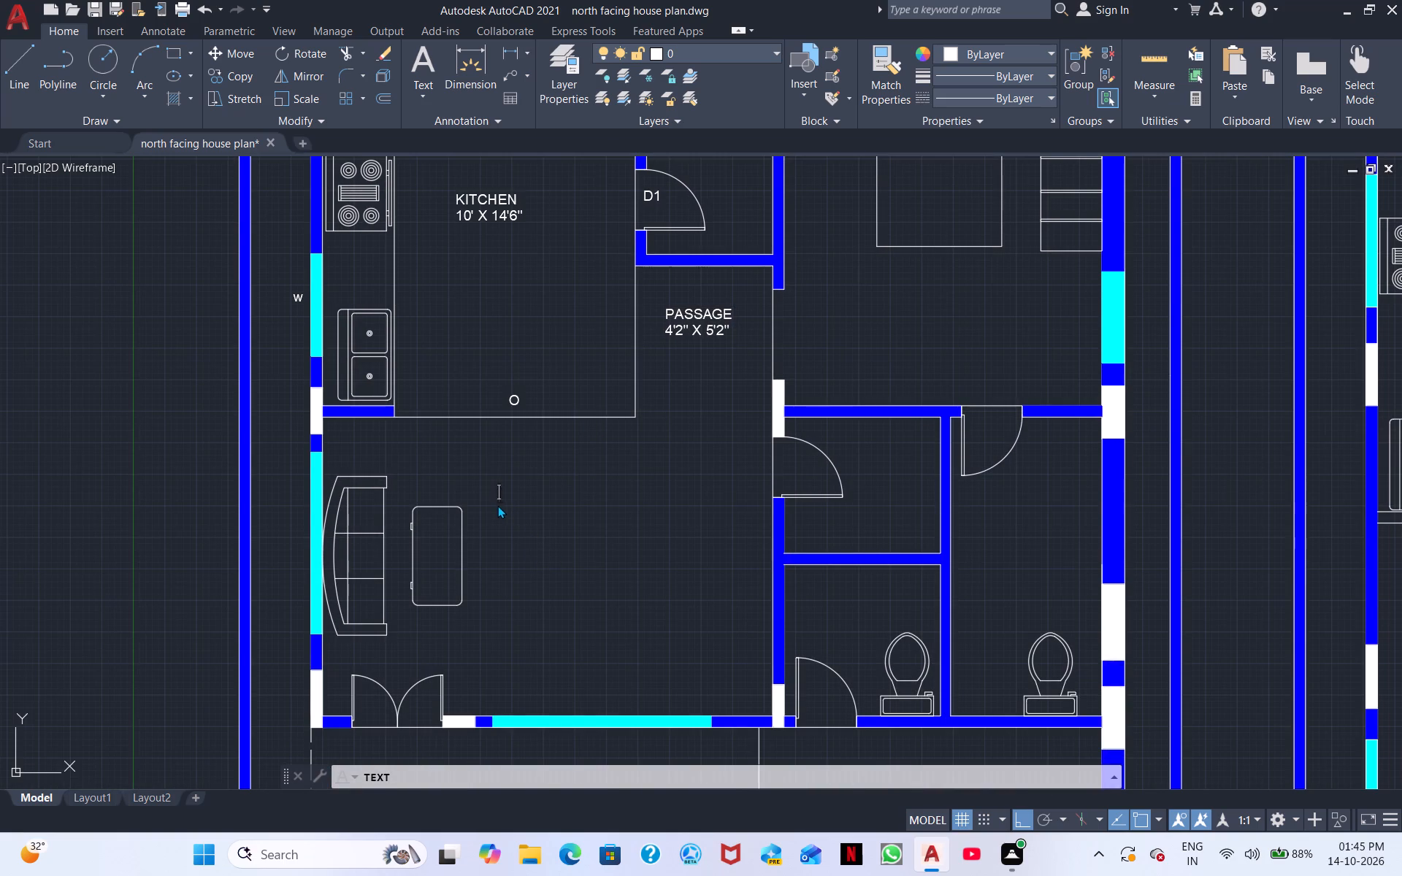
click(496, 507)
text(HA)
text(LL)
Add the room size 14'6"M X 10' as a second line beneath the HALL label.
key(Return)
key(BackSpace)
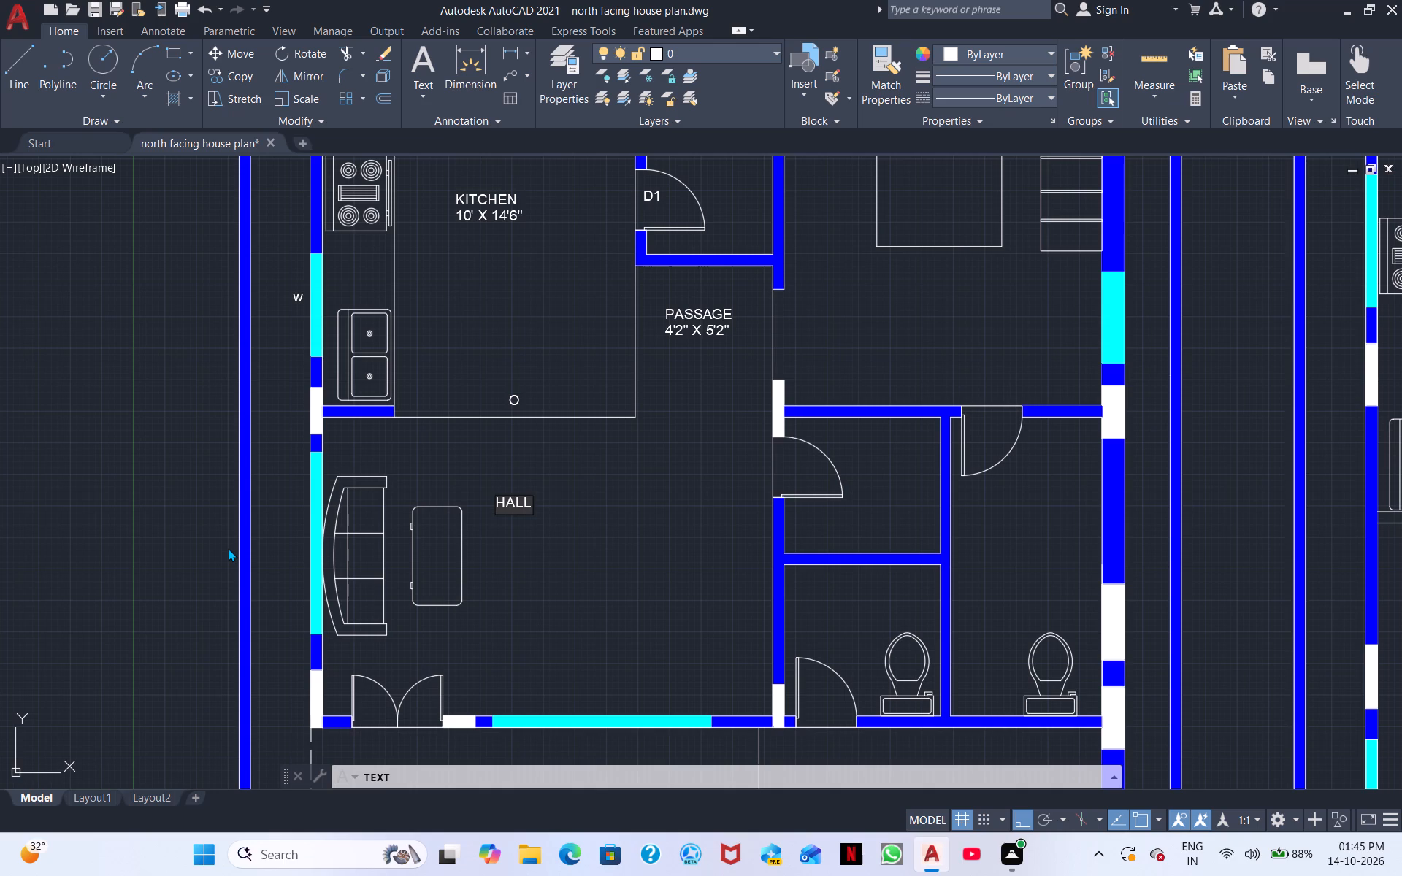
key(Return)
key(1)
key(4)
key(apostrophe)
key(6)
key(shift+quotedbl)
text(M)
key(space)
key(BackSpace)
key(space)
text(X)
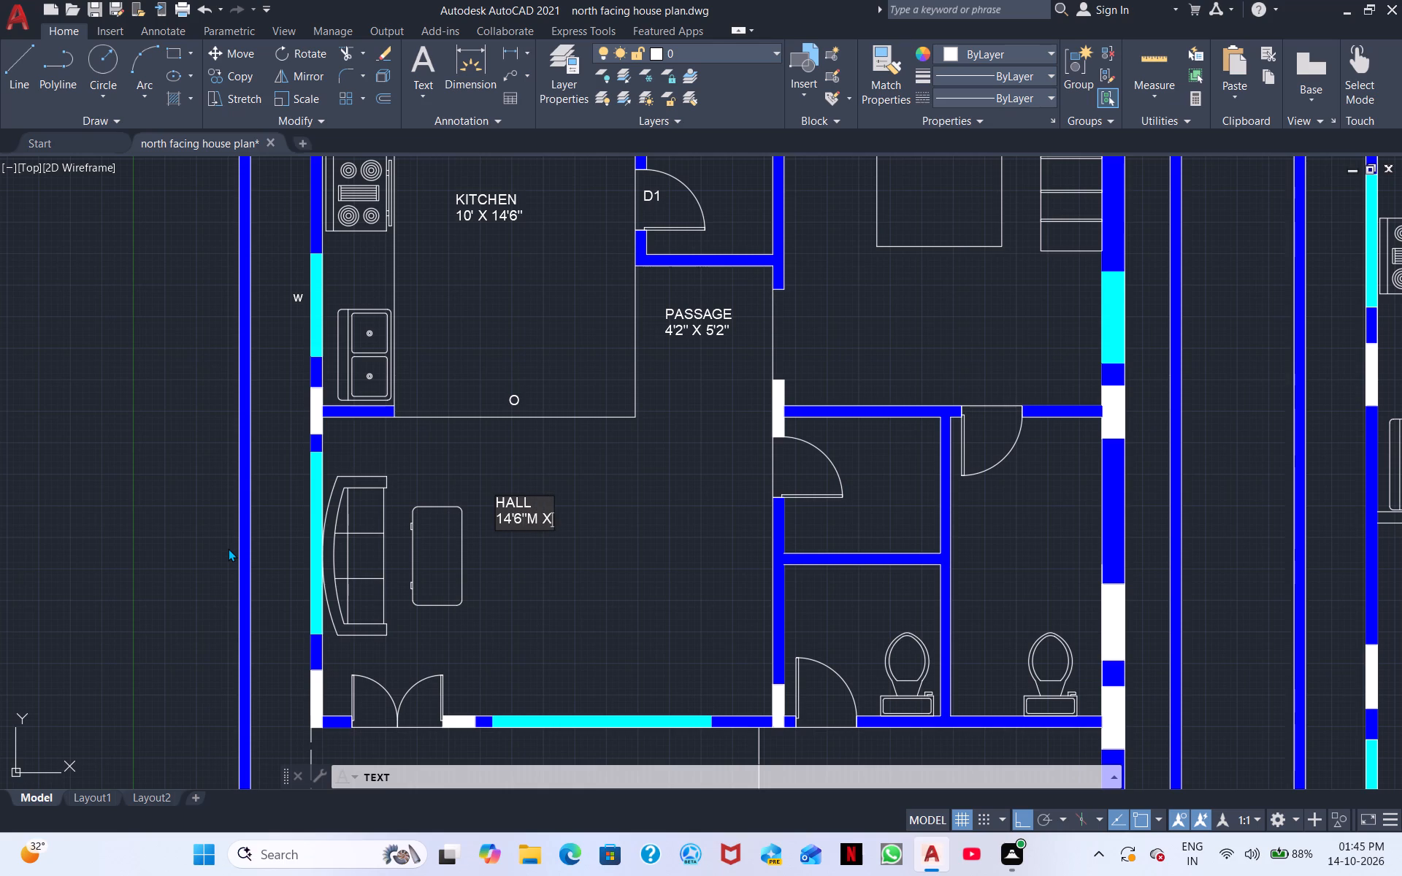
key(space)
text(10)
key(apostrophe)
Label the hall's double door with the text MD, just above its swing arcs.
middle_drag(15, 861, 282, 720)
middle_drag(282, 720, 299, 714)
middle_drag(234, 739, 409, 596)
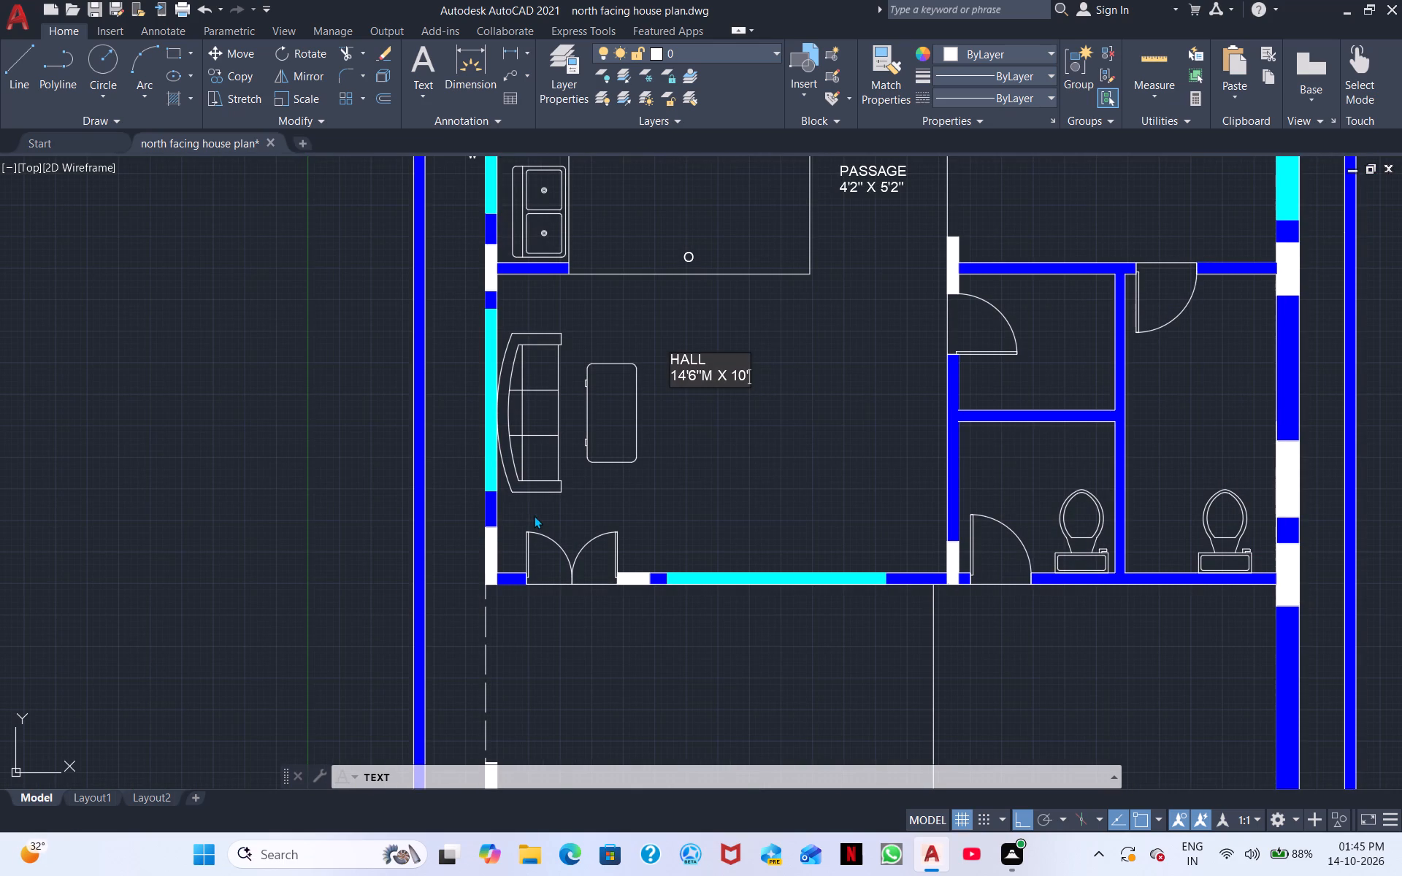
click(566, 519)
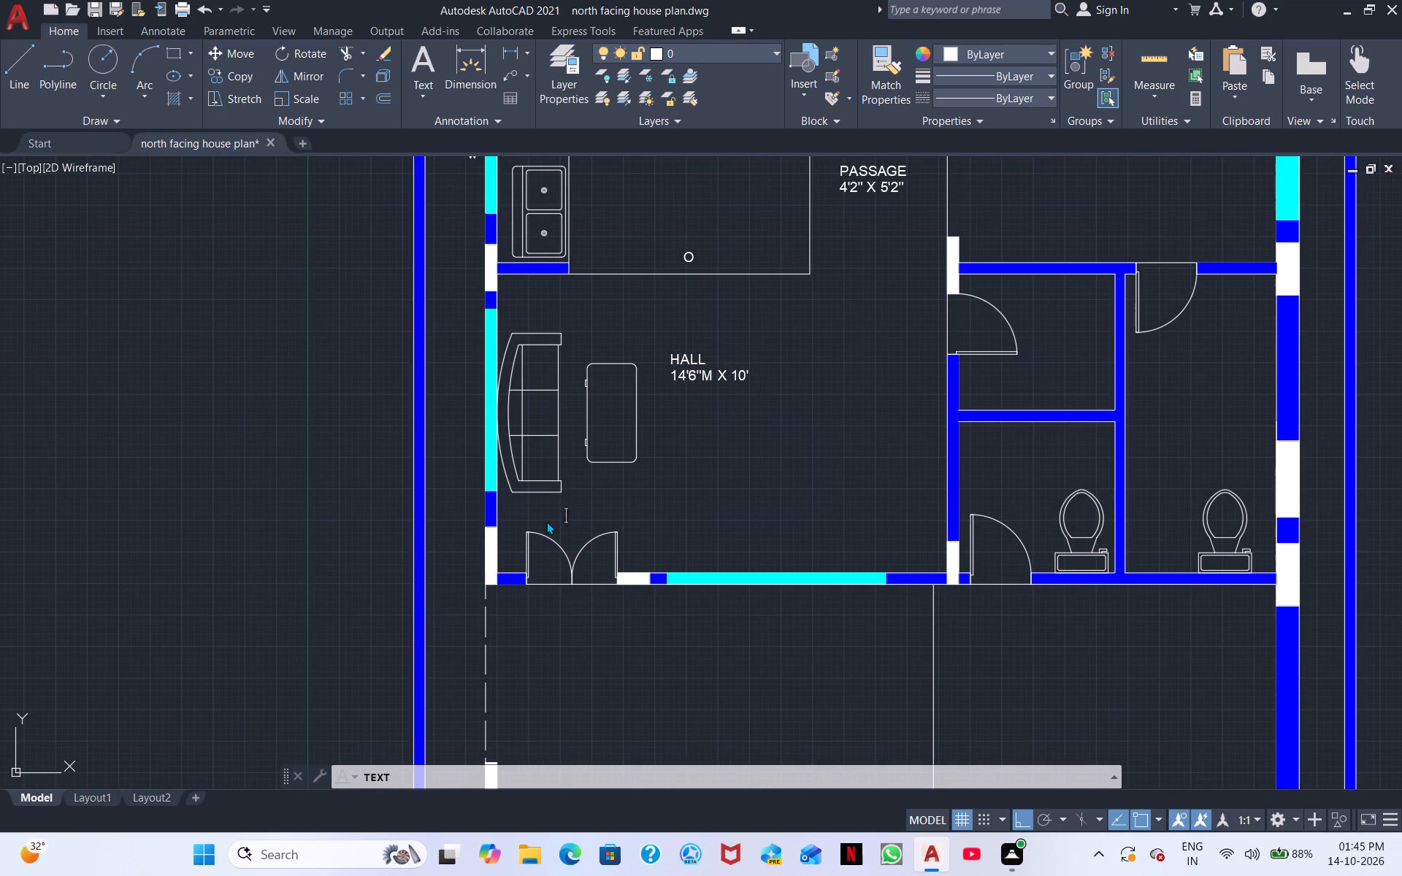
click(546, 521)
text(MD)
Label the hall's west window W1, just outside the wall behind the sofa.
middle_drag(592, 627, 588, 607)
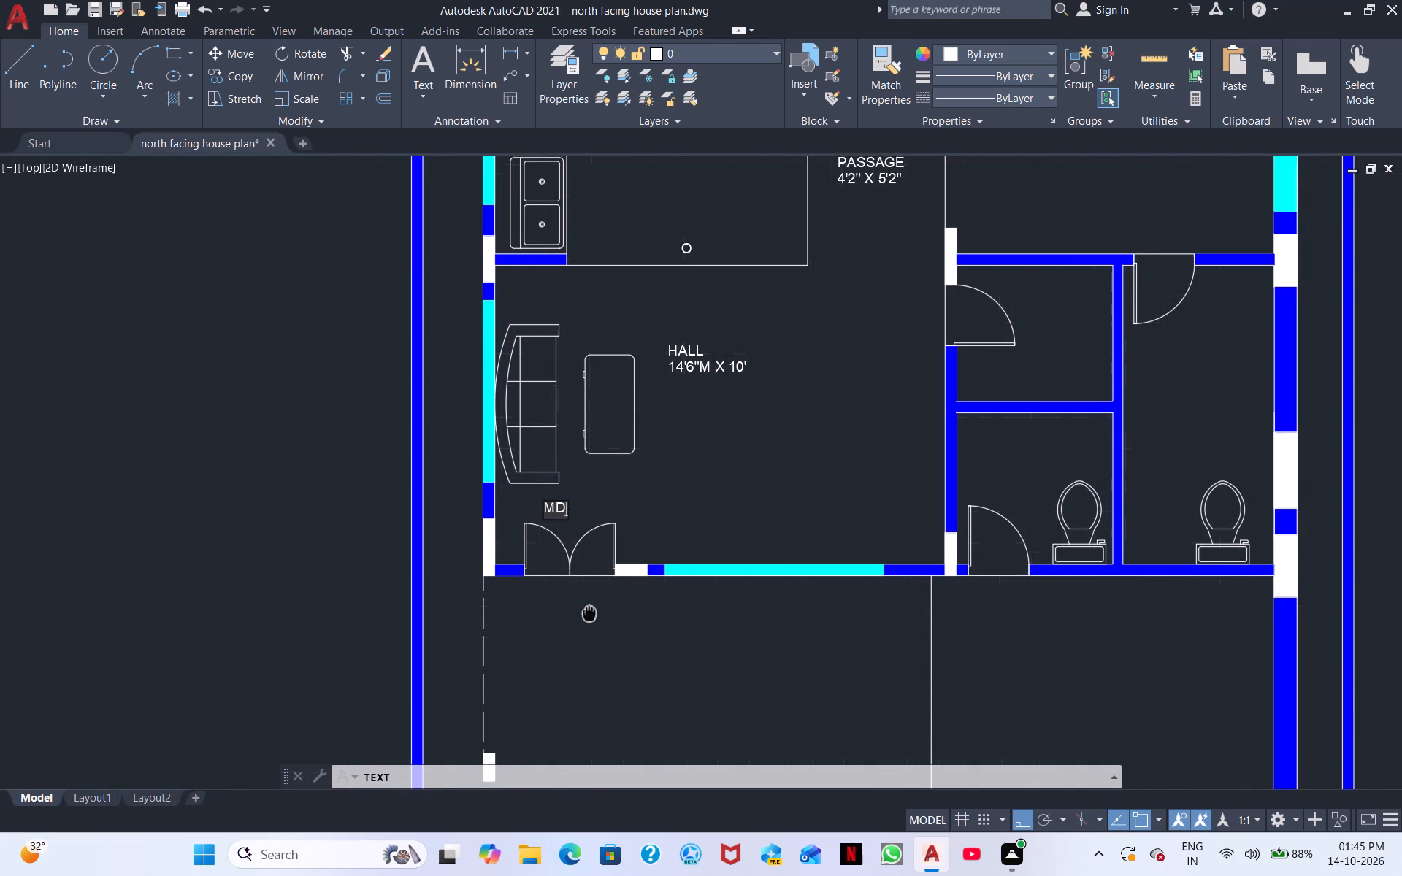
middle_drag(588, 607, 562, 466)
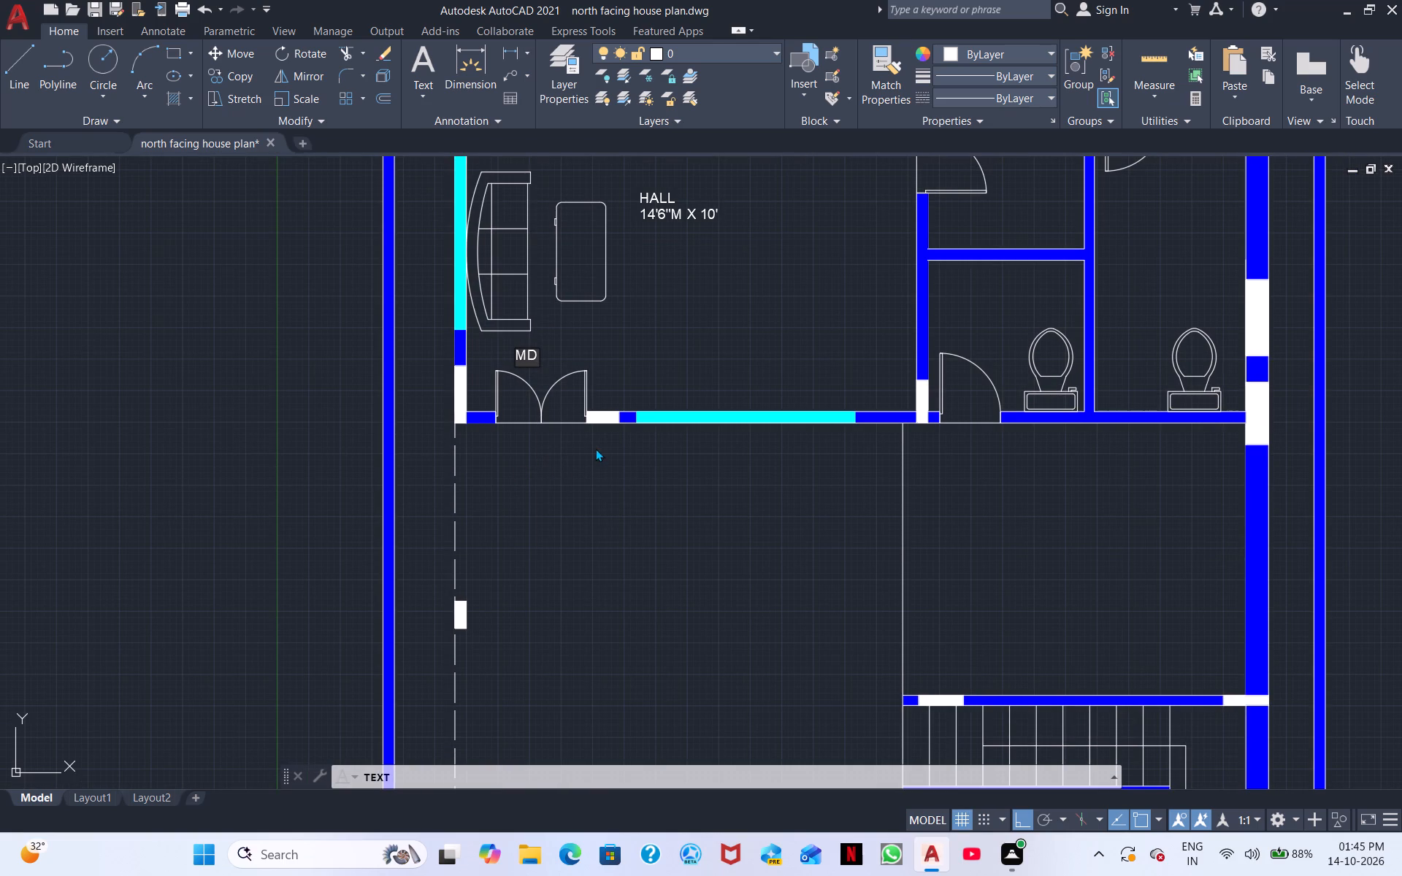
scroll(574, 434, up, 1)
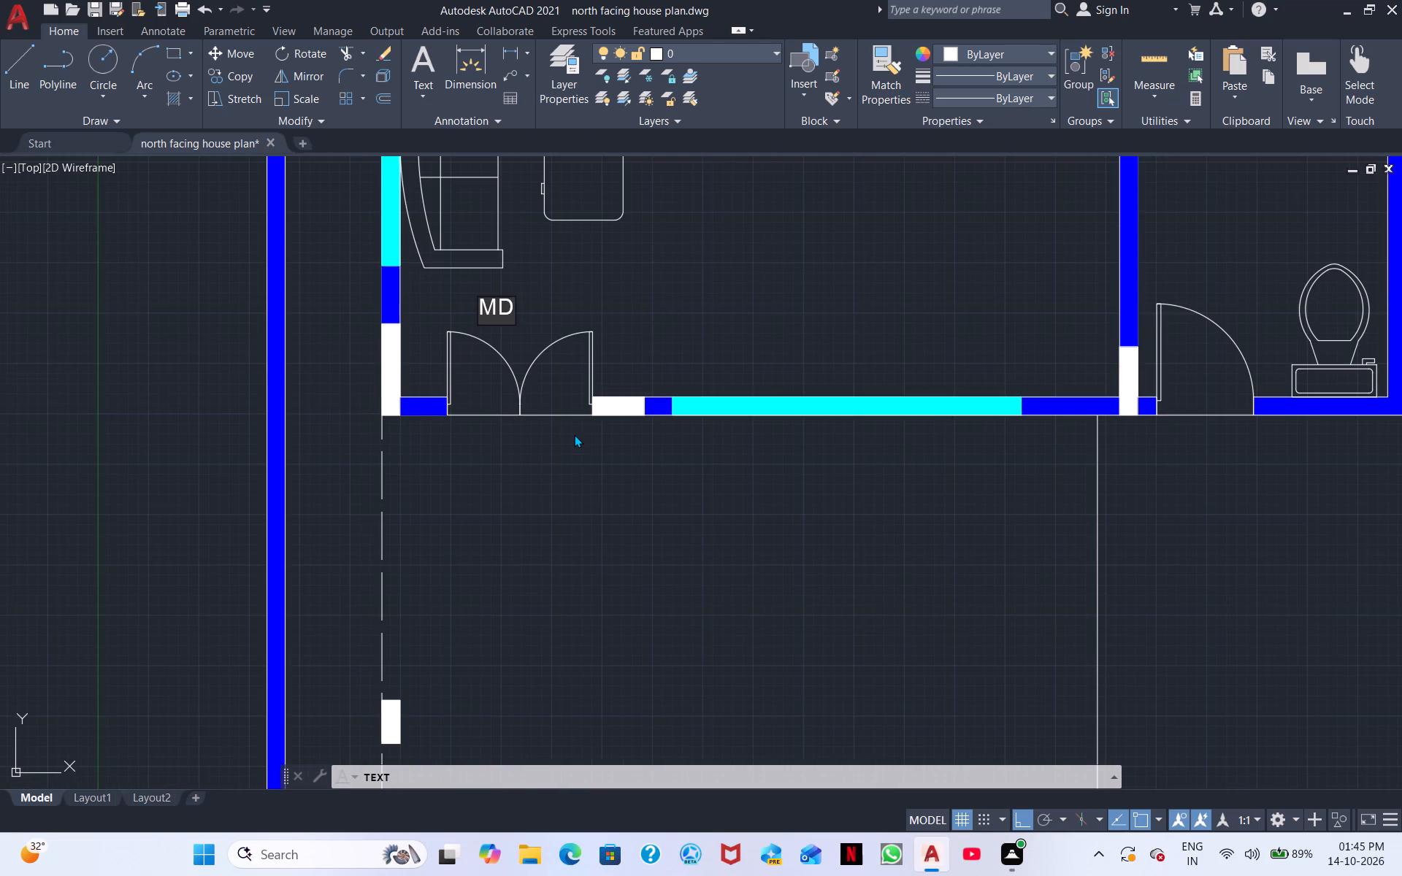
middle_drag(574, 434, 671, 556)
middle_drag(556, 449, 640, 654)
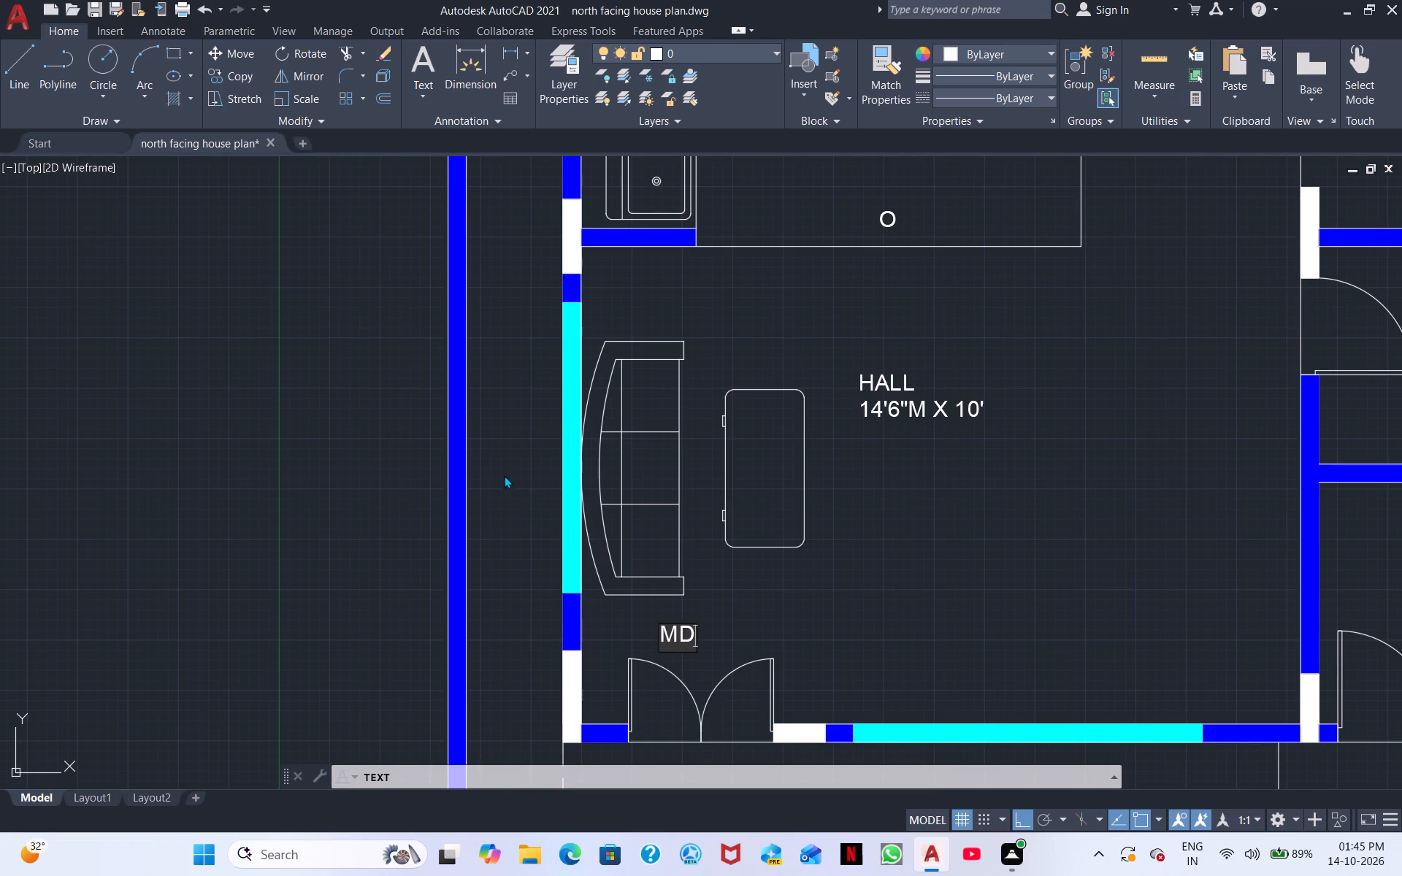
click(513, 477)
click(519, 482)
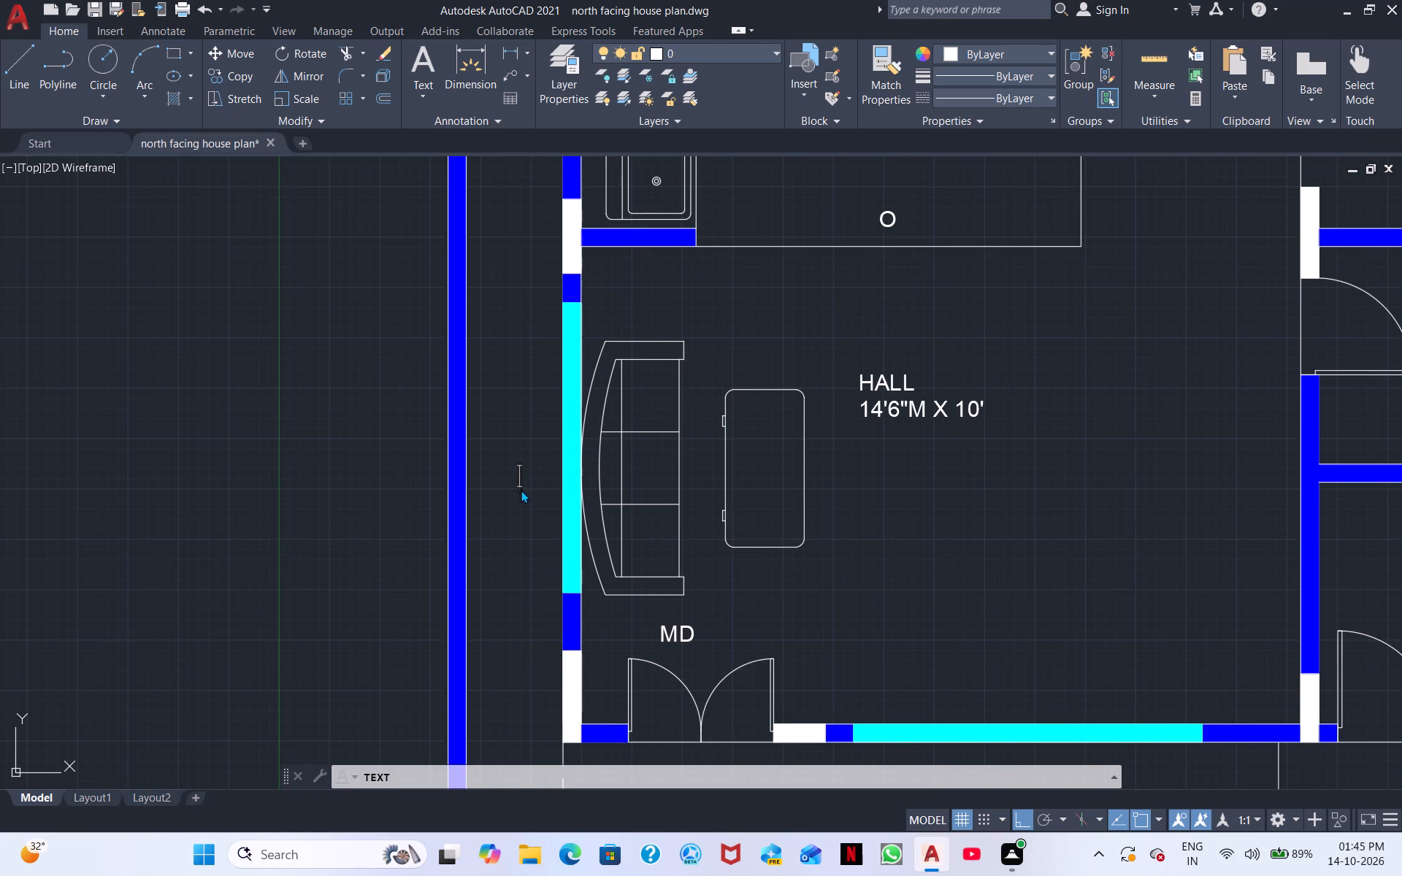
click(521, 490)
text(W1)
Add the label LW just below the white wall block beside the hall's double door.
middle_drag(800, 575, 568, 336)
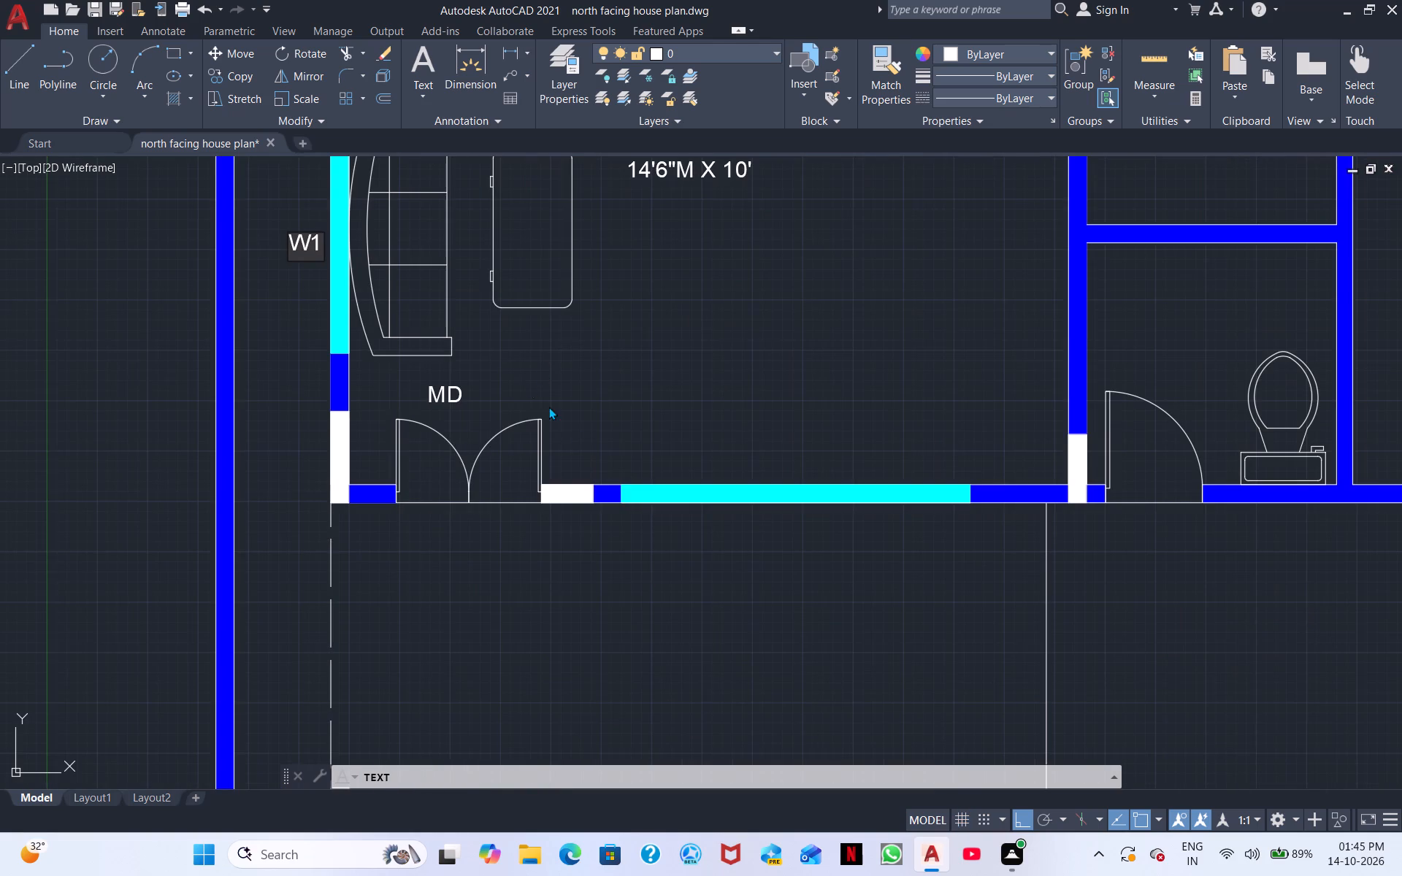
click(548, 512)
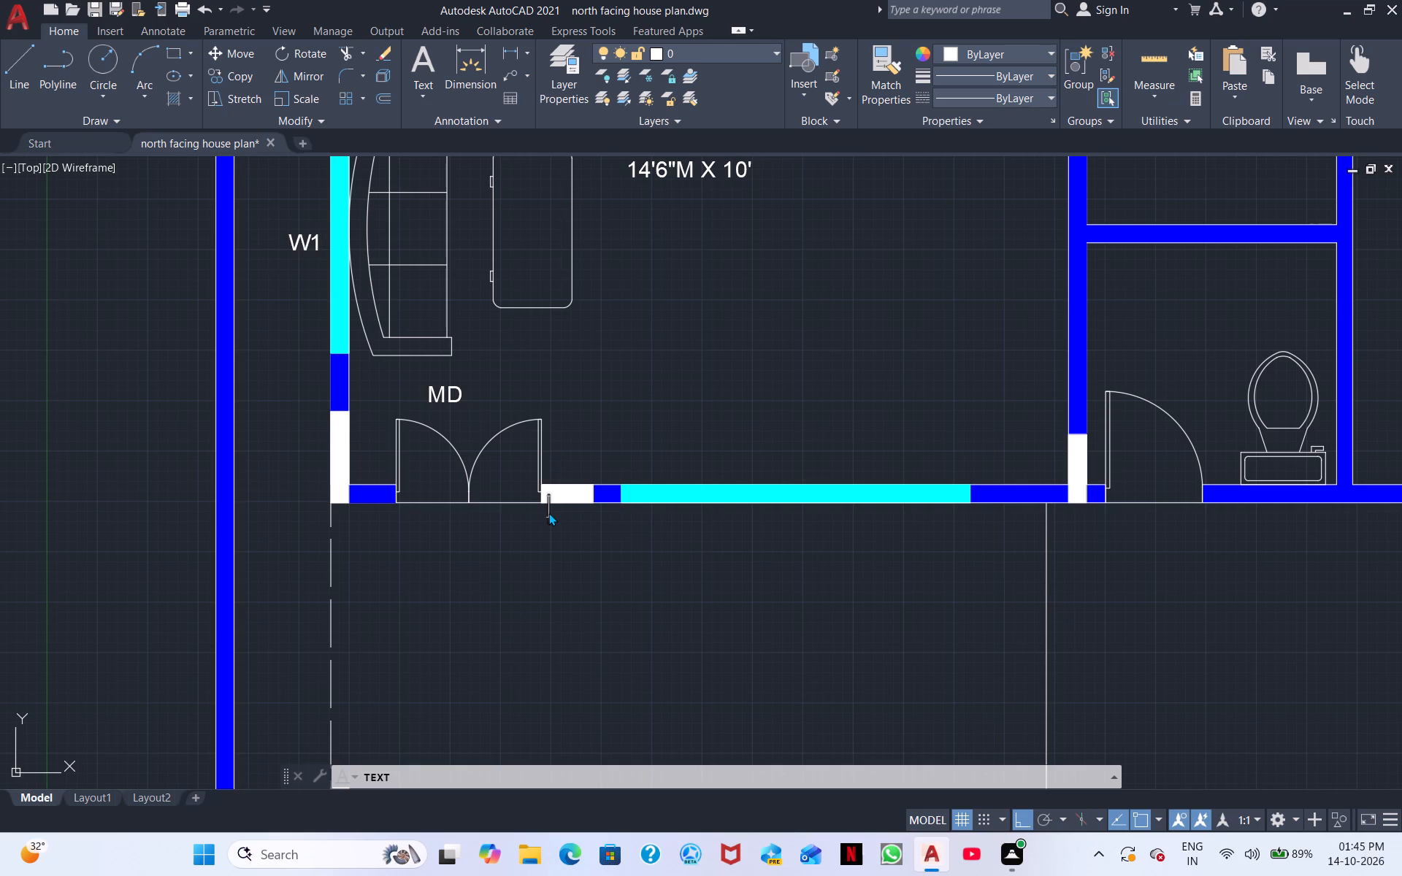
drag(547, 516, 547, 525)
click(547, 525)
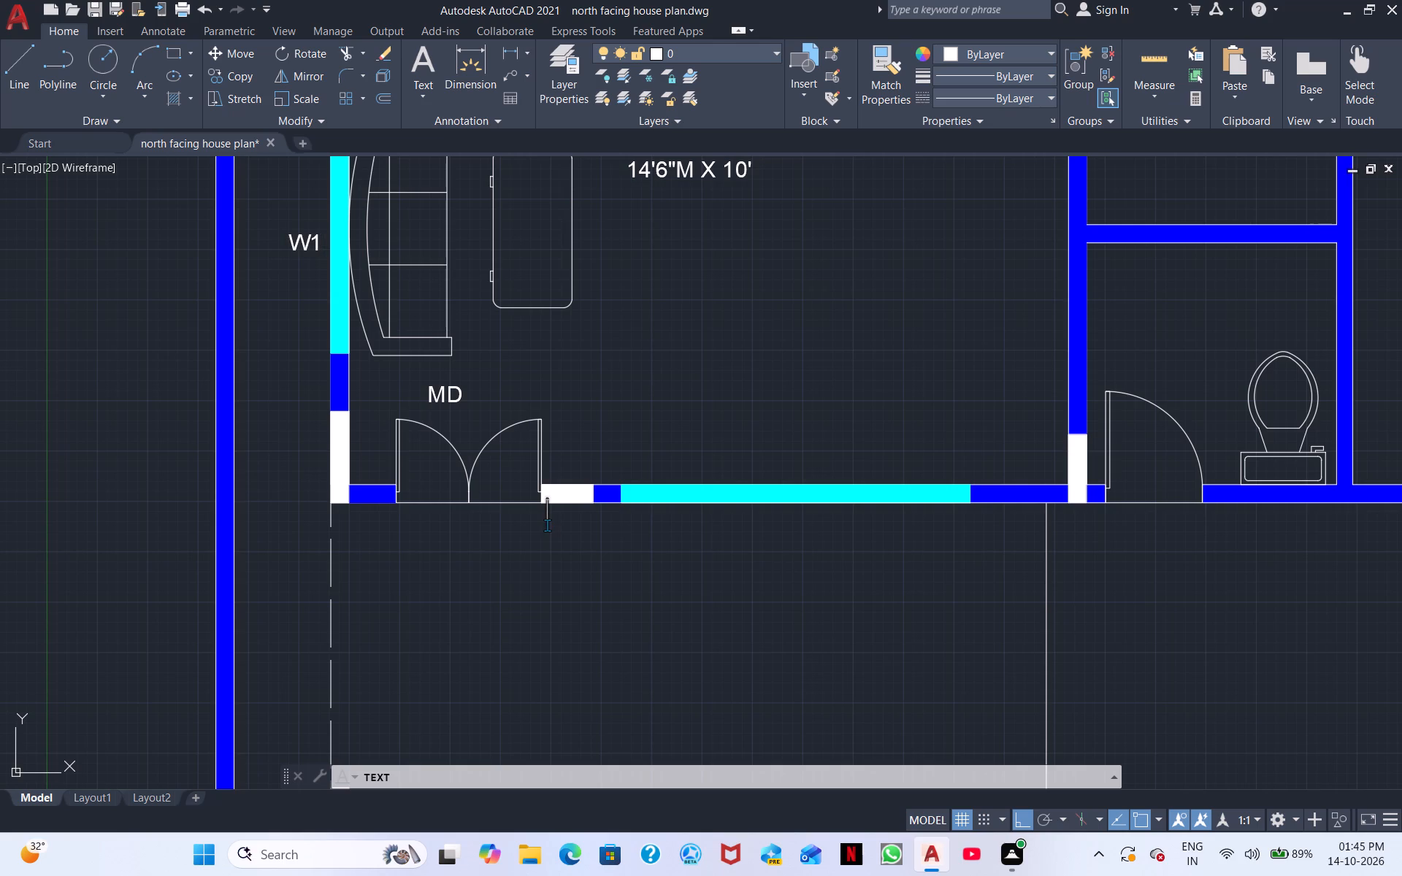
click(547, 525)
scroll(545, 525, up, 3)
click(544, 526)
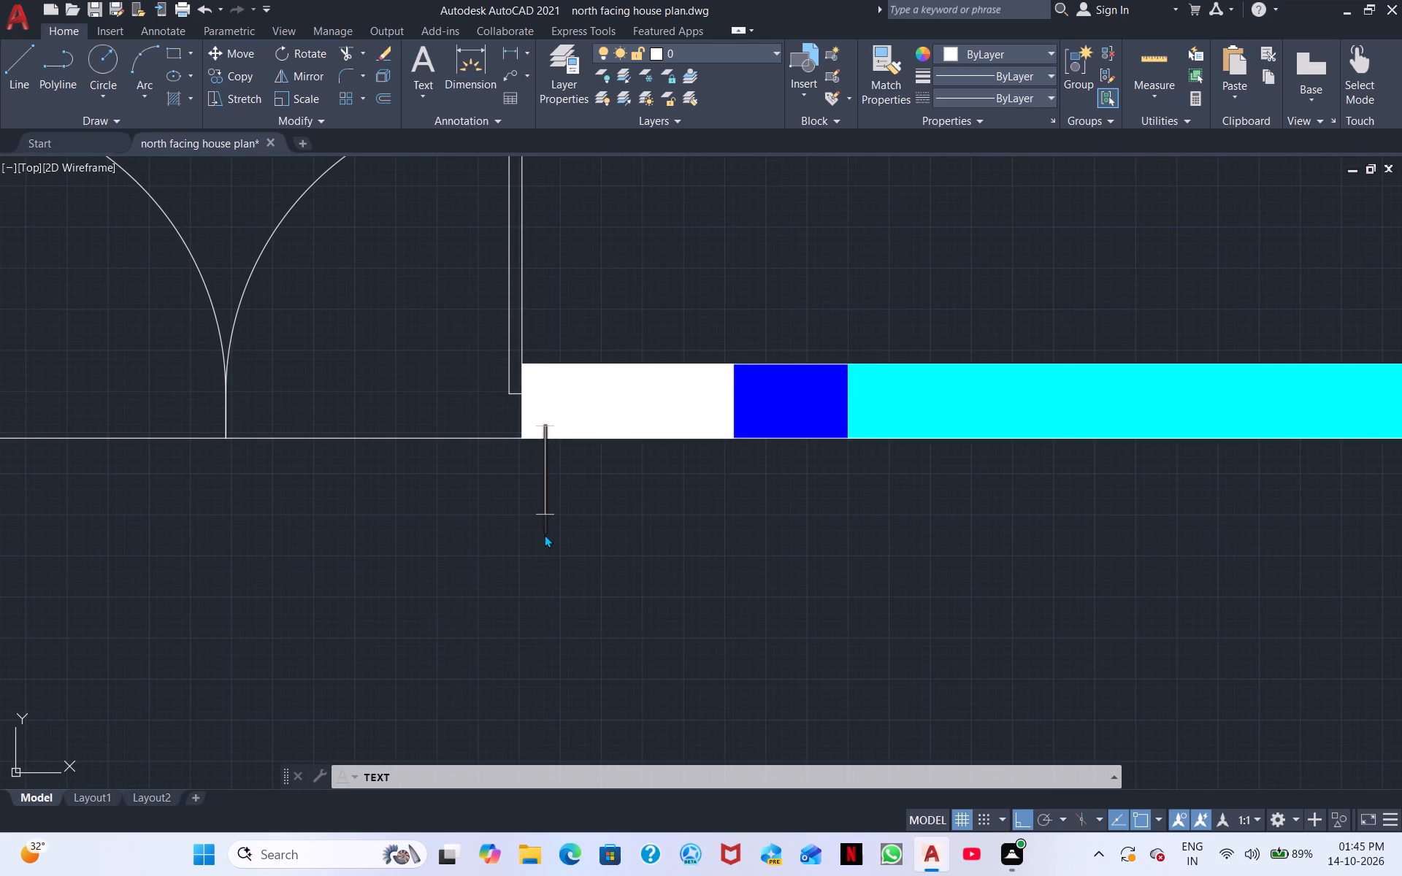
drag(610, 555, 591, 561)
click(532, 515)
text(LW)
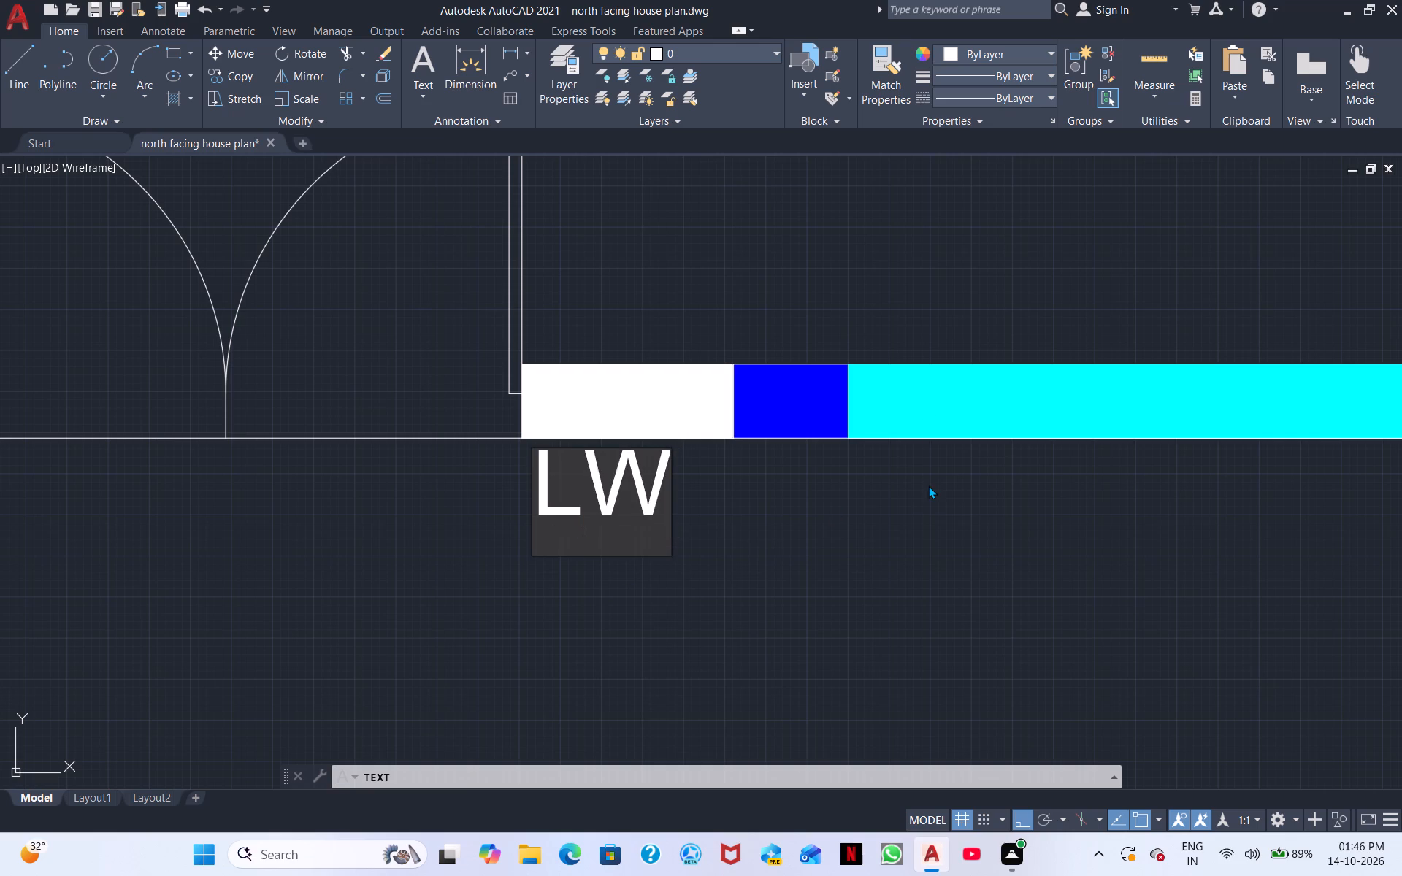
Label the hall's south window W1, just outside the wall near the window's west end.
click(928, 485)
drag(950, 509, 948, 518)
text(W1)
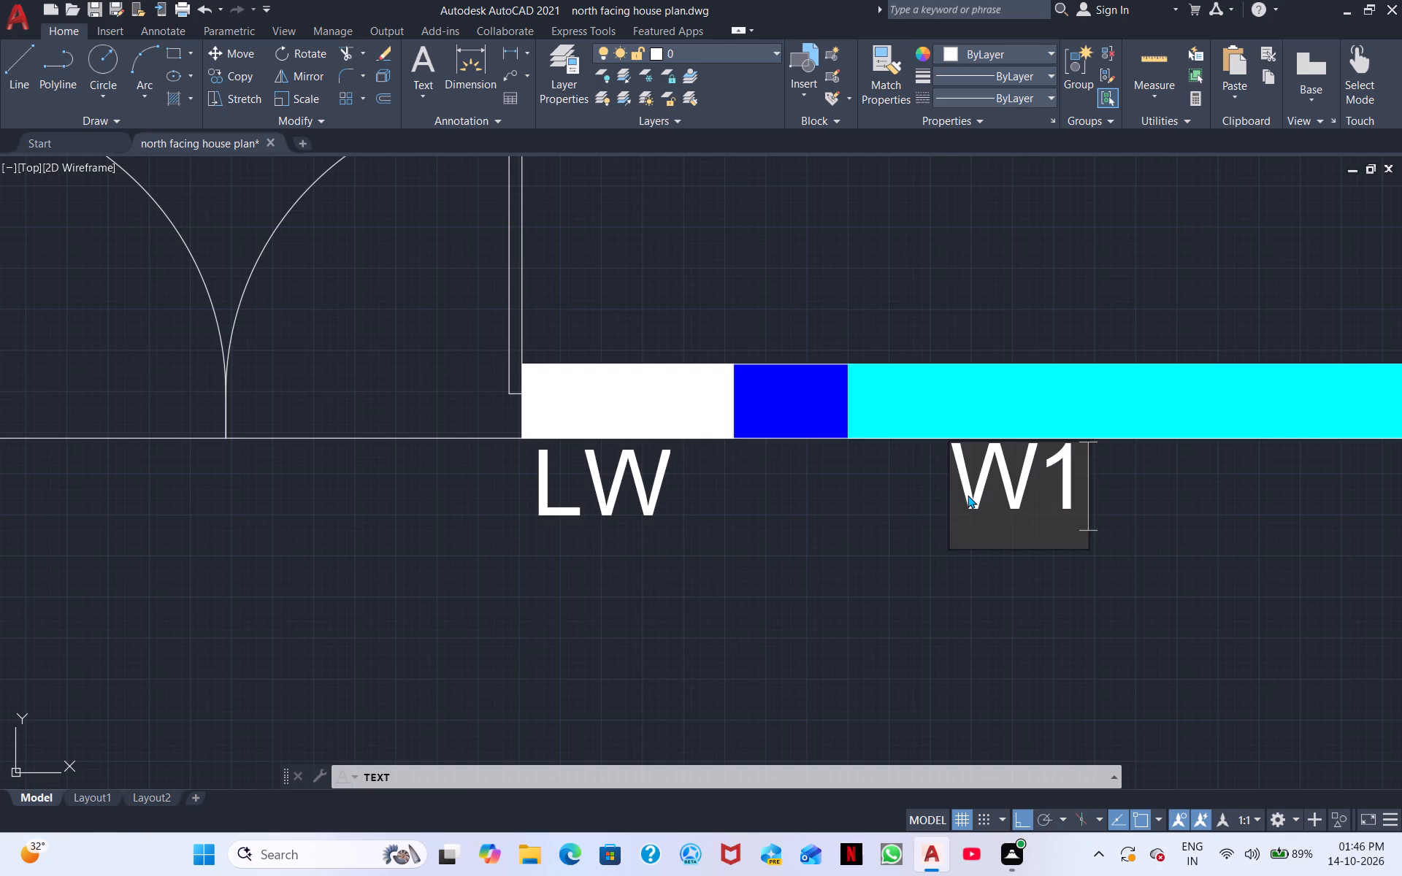
Label the open area south of the hall's double door with PORTICO/ and CARPARKING on two lines.
middle_drag(686, 650, 703, 335)
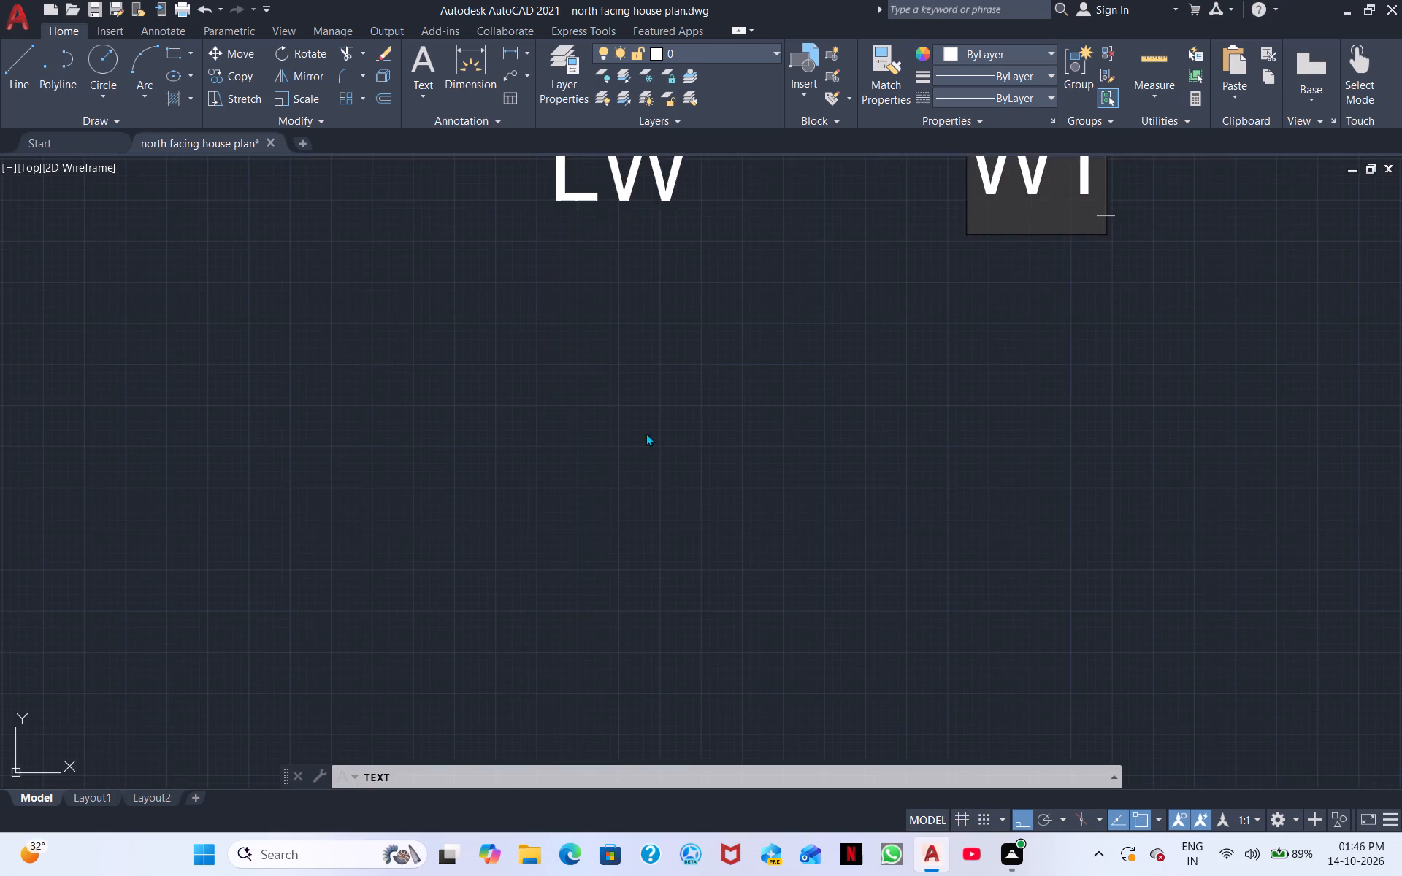
scroll(559, 496, down, 2)
middle_drag(557, 507, 724, 464)
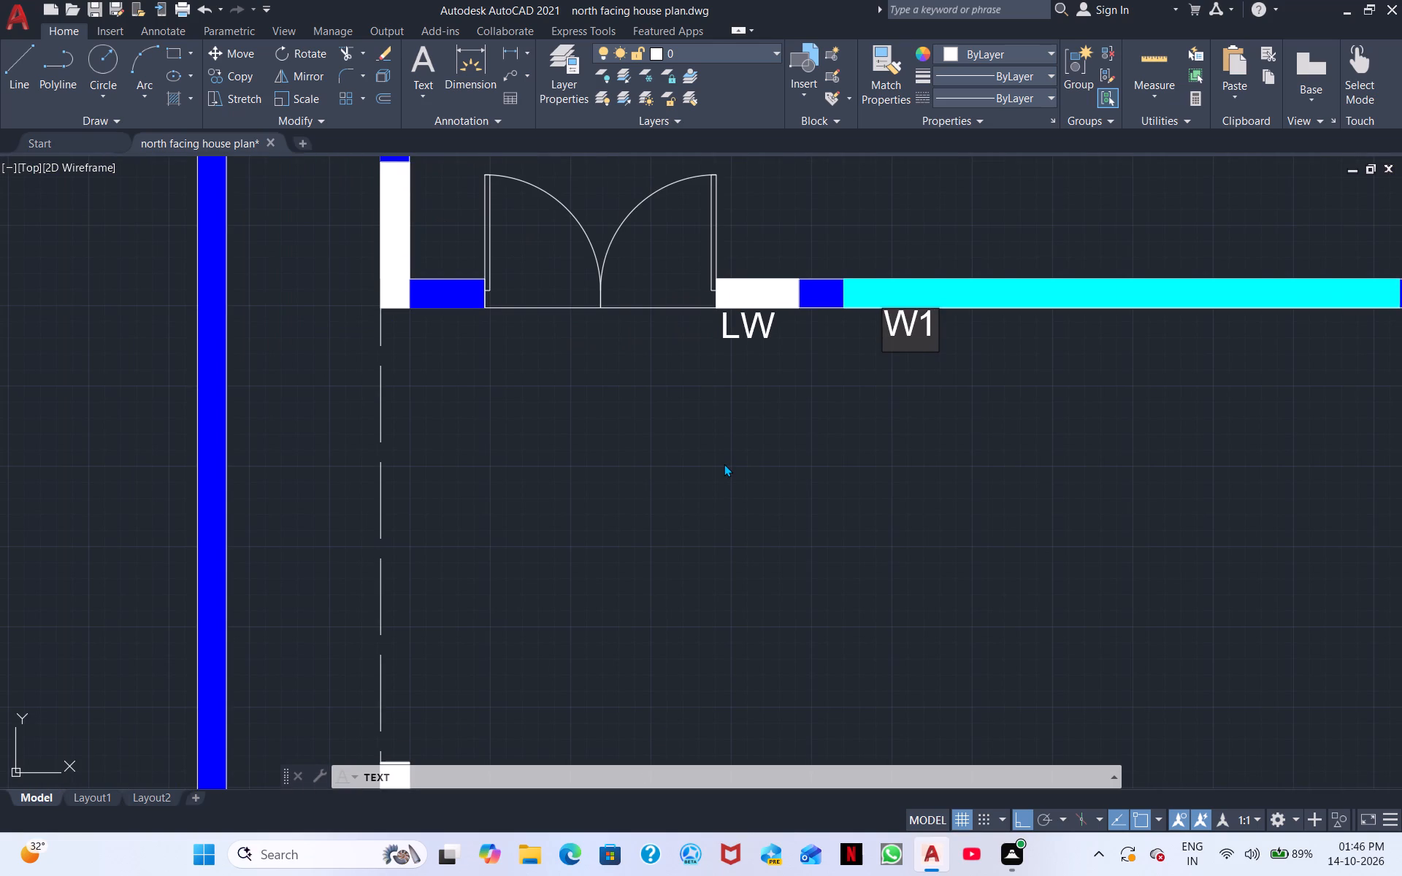
middle_drag(504, 543, 511, 470)
click(505, 442)
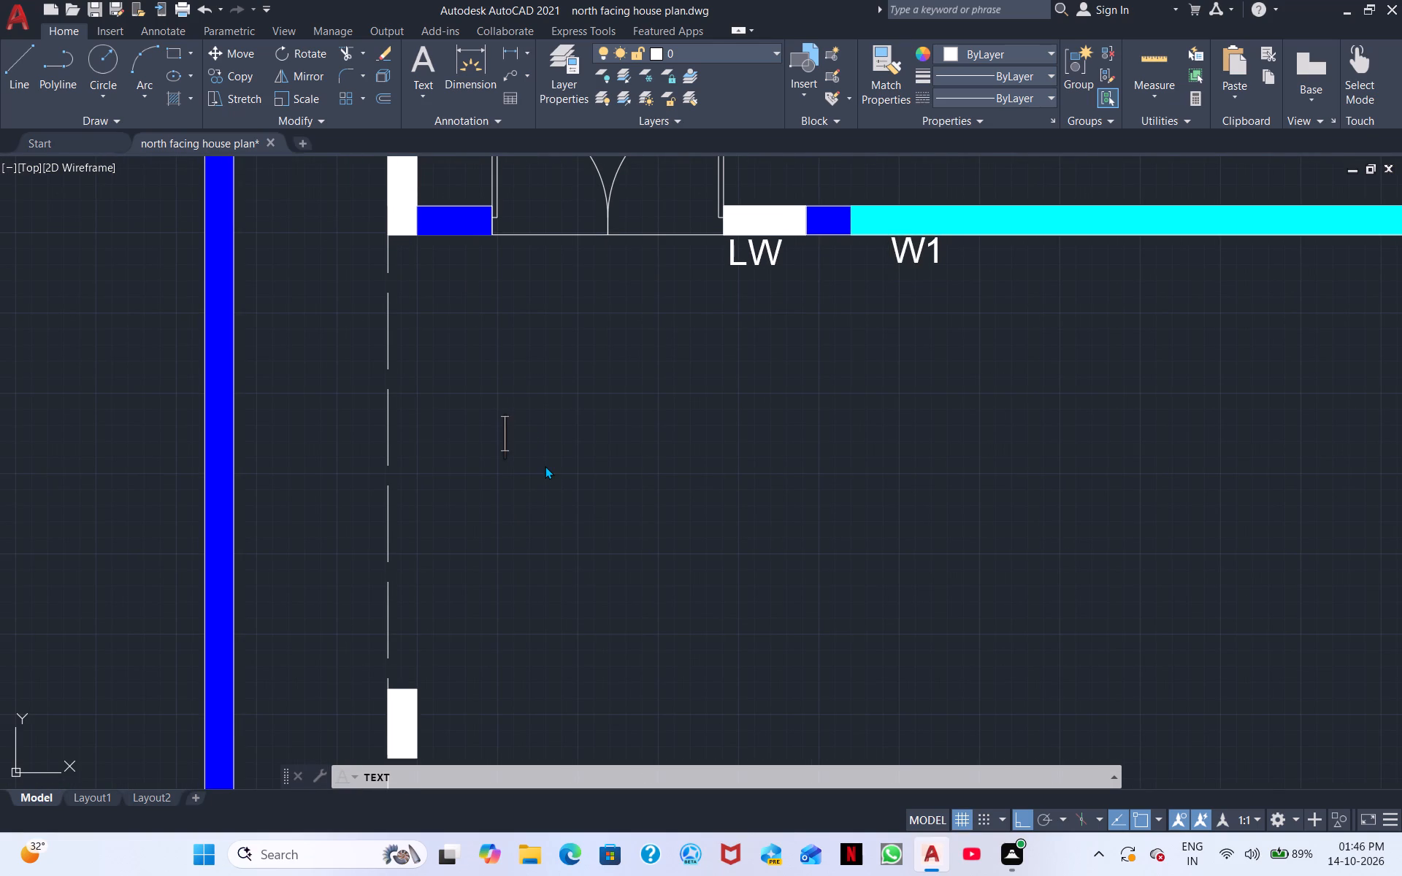
text(POR)
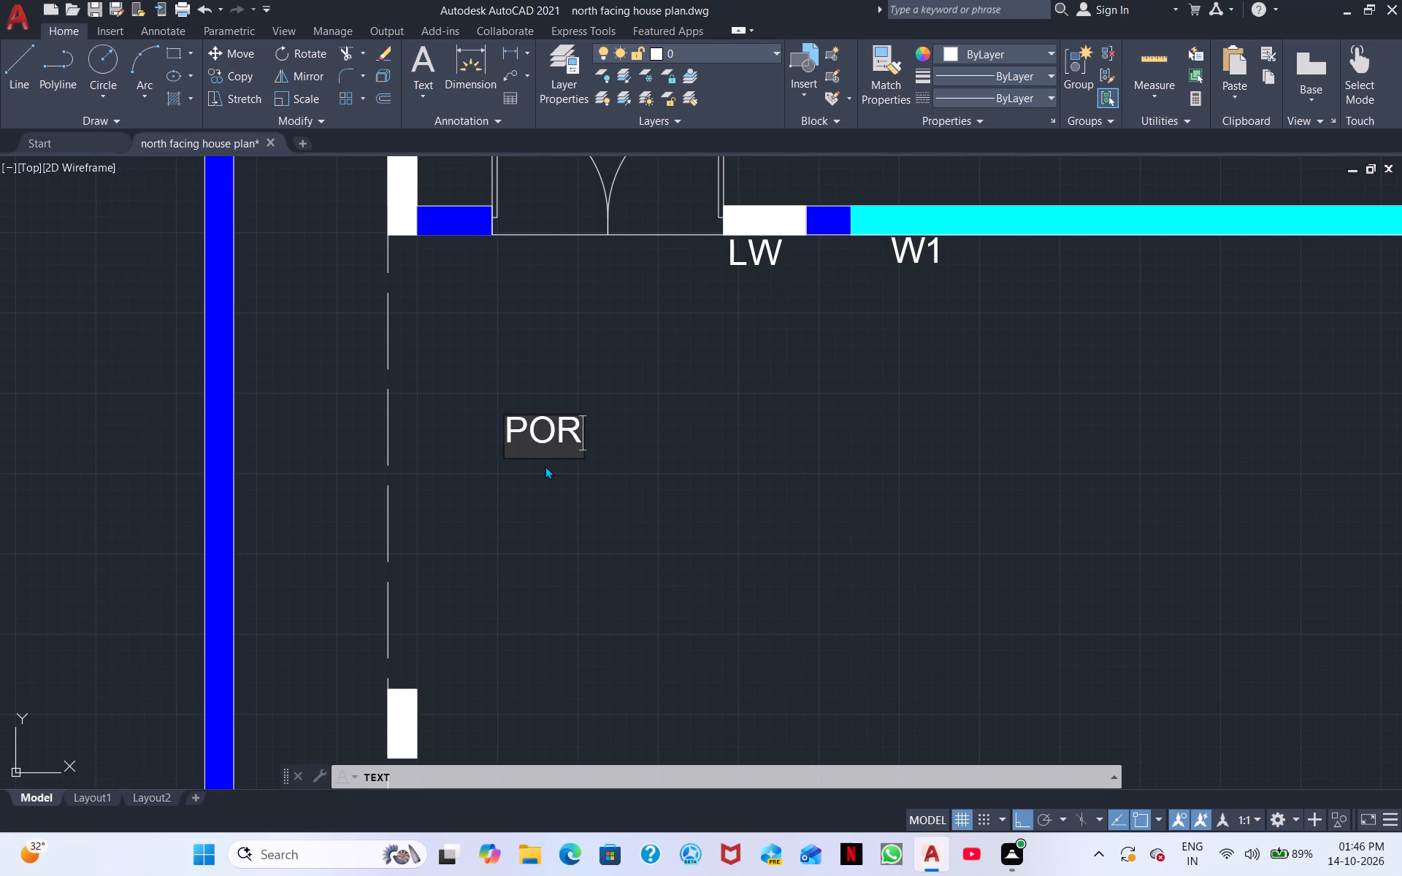
text(TIC)
key(o)
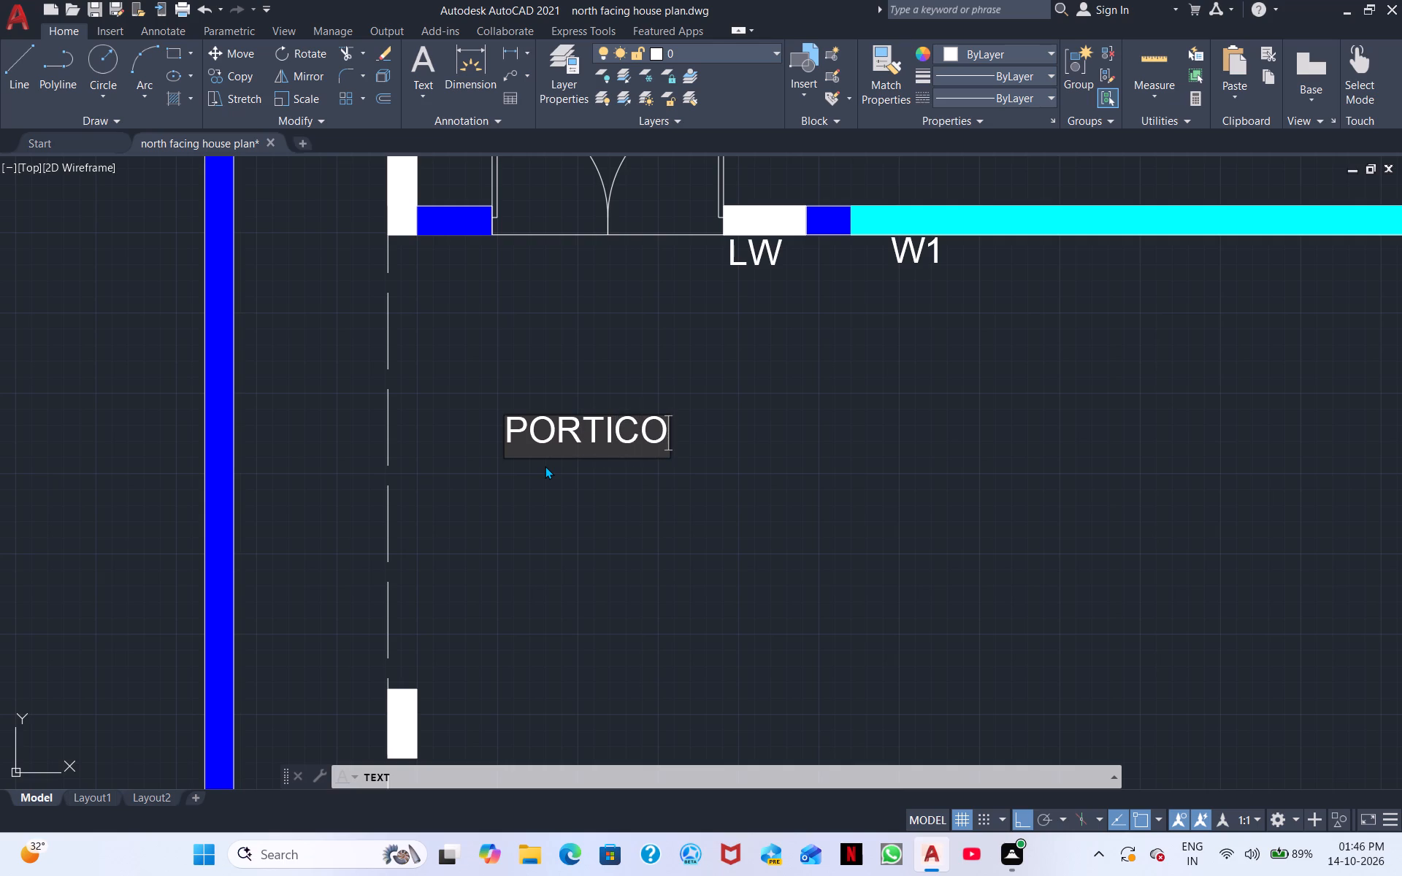
key(slash)
key(Return)
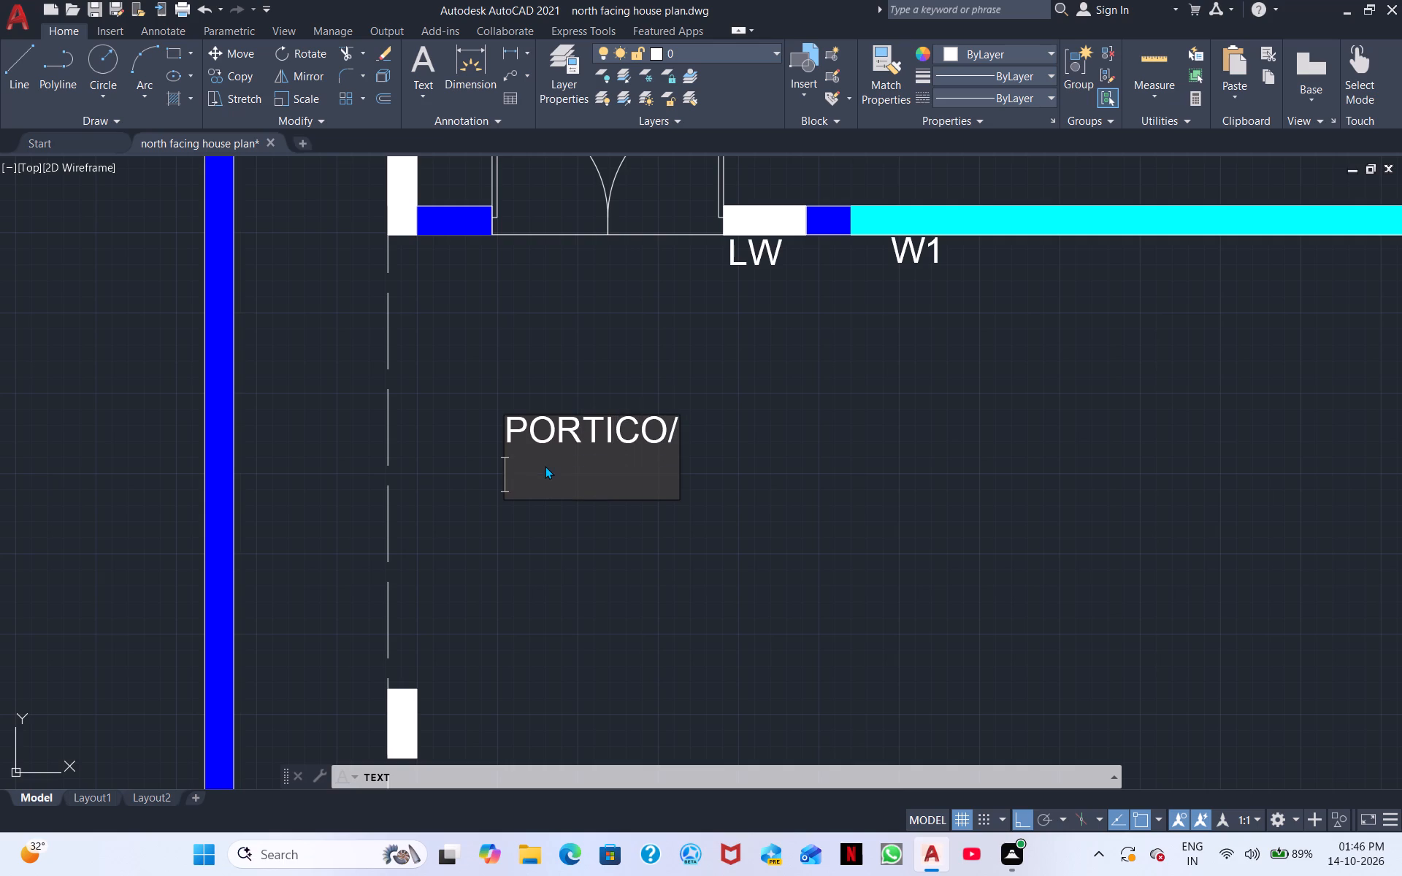
text(CA)
text(RP)
text(AR)
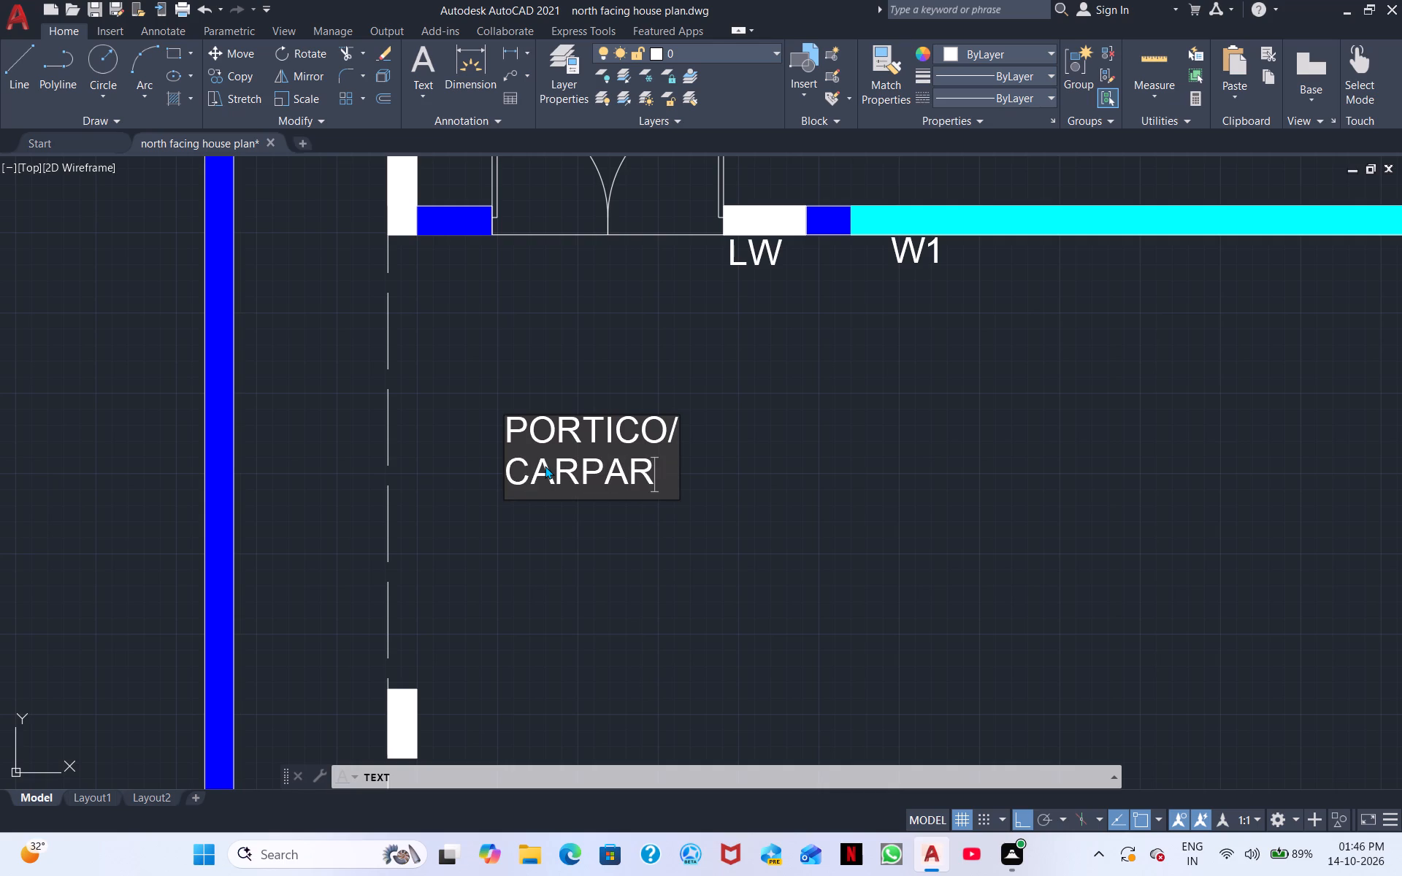
key(l)
key(BackSpace)
text(KI)
text(NG)
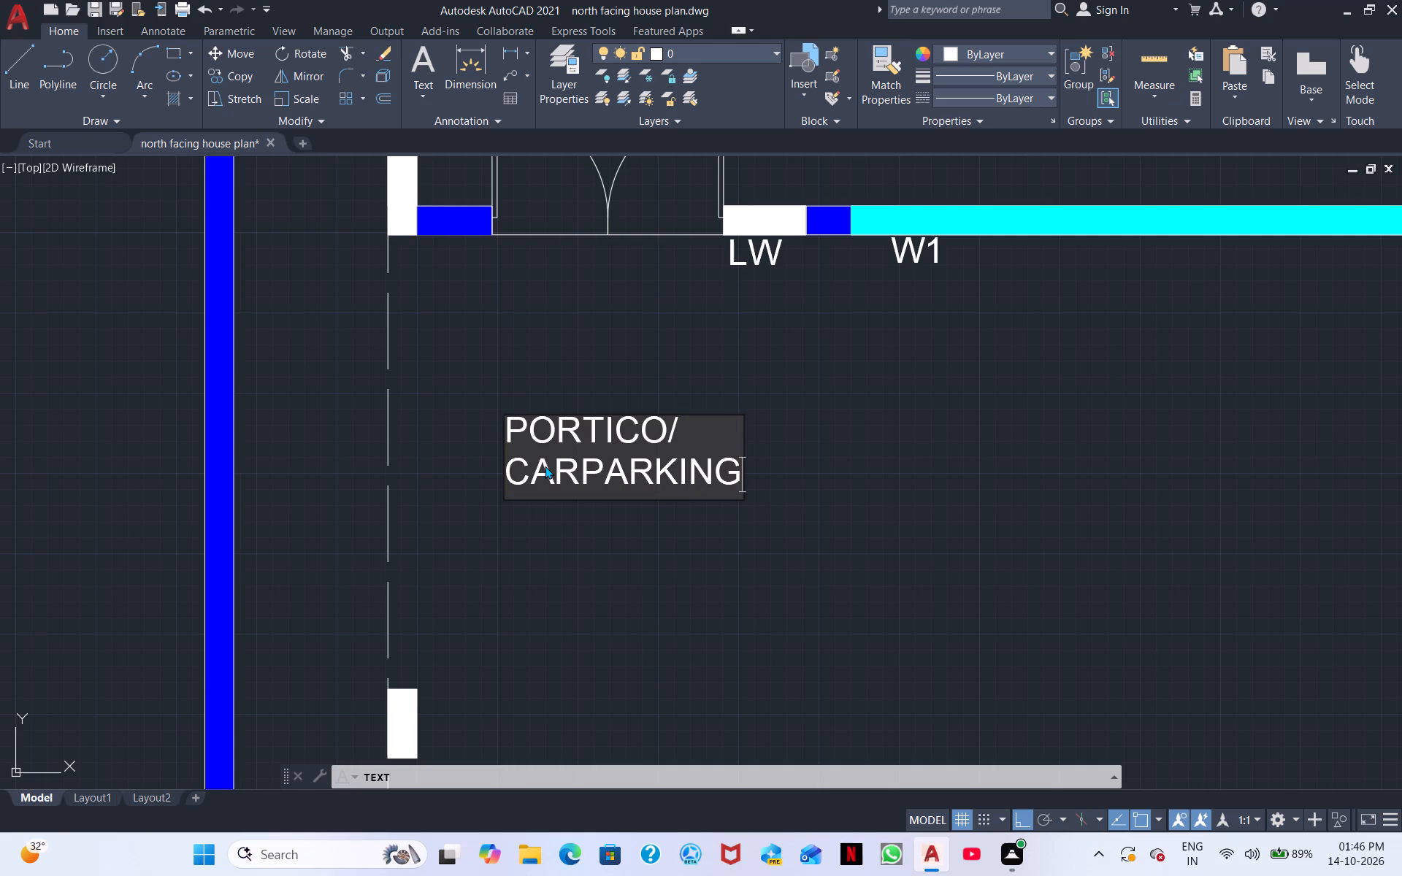
Add the size 16'4" X 16' as a third line beneath the portico and car parking label.
key(Return)
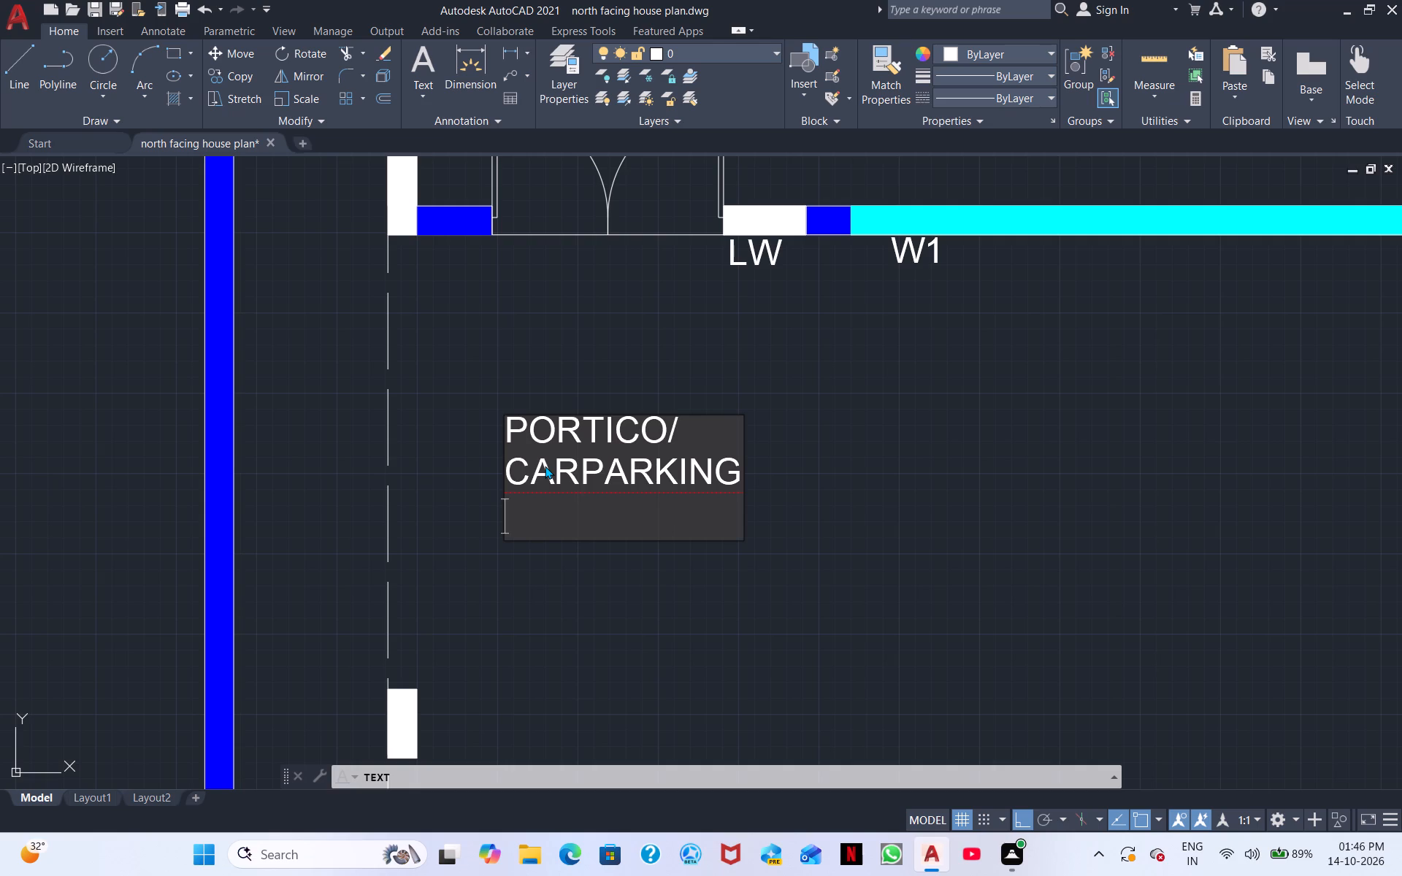
key(6)
key(BackSpace)
text(16')
key(5)
key(BackSpace)
text(4")
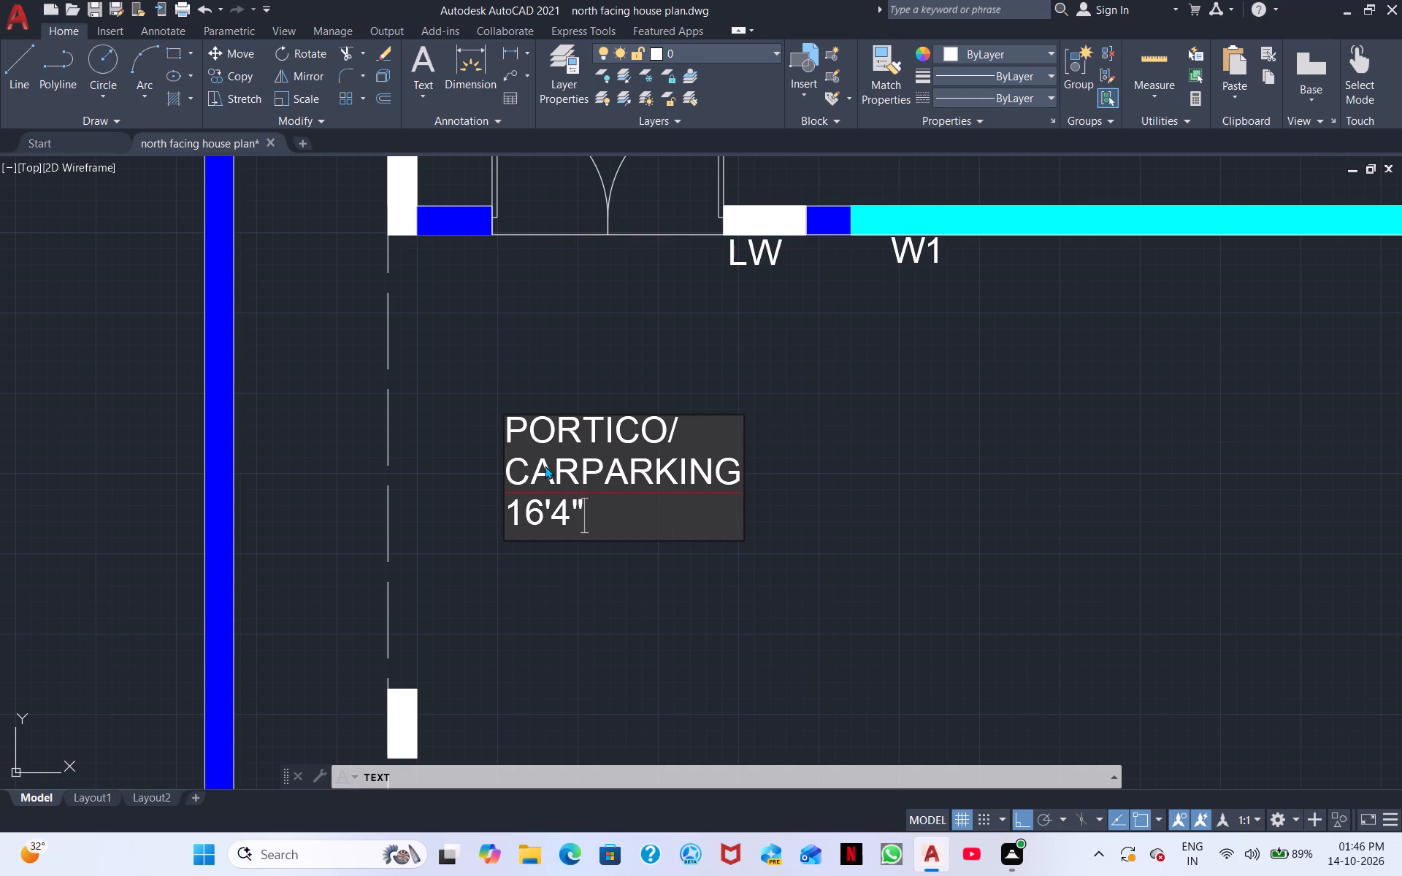
key(space)
text(X)
key(space)
text(16')
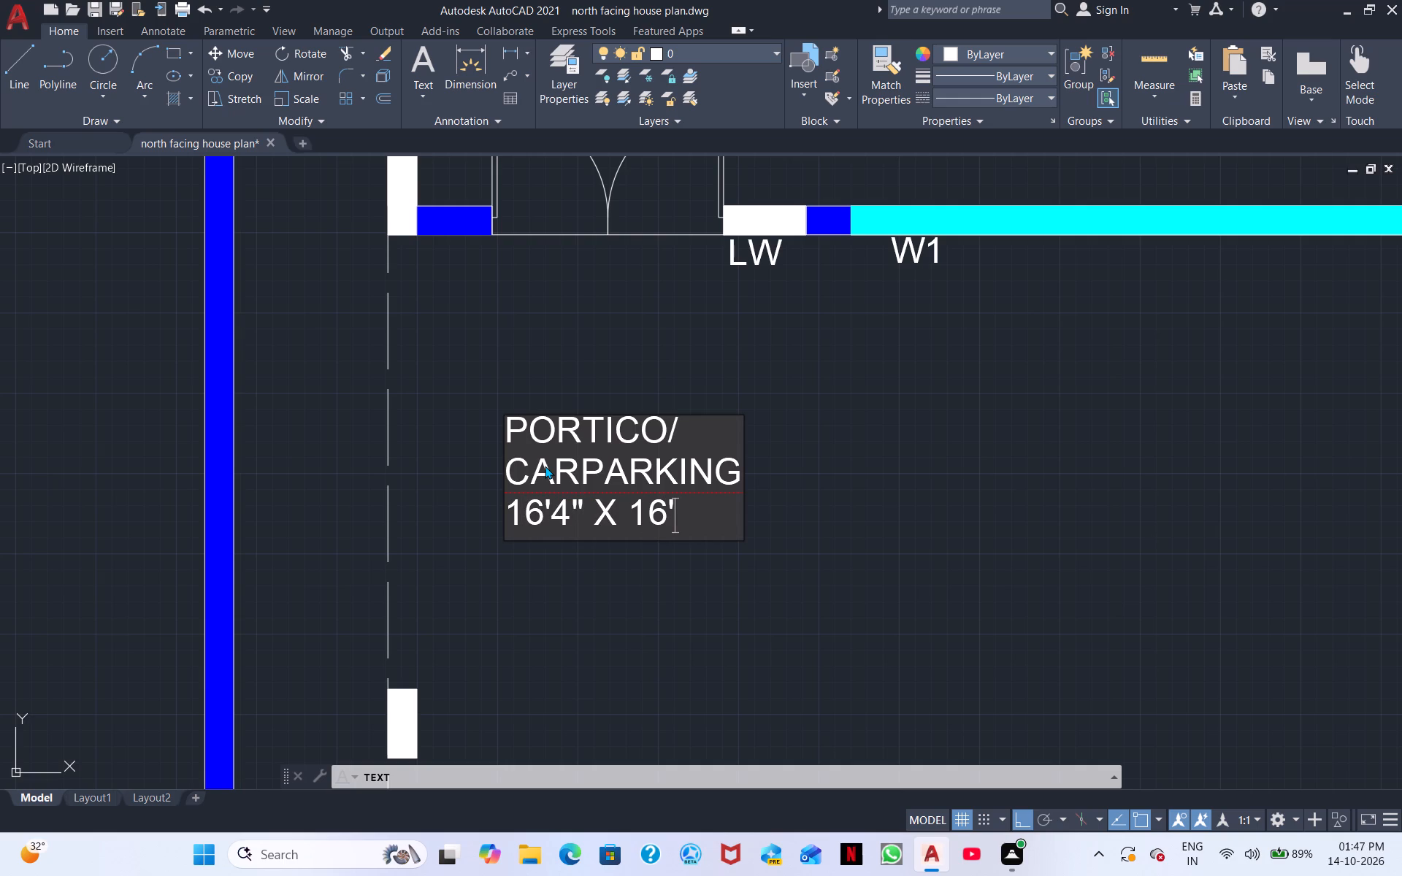
Insert a space in the portico label's second line so it reads CAR PARKING.
click(581, 475)
key(space)
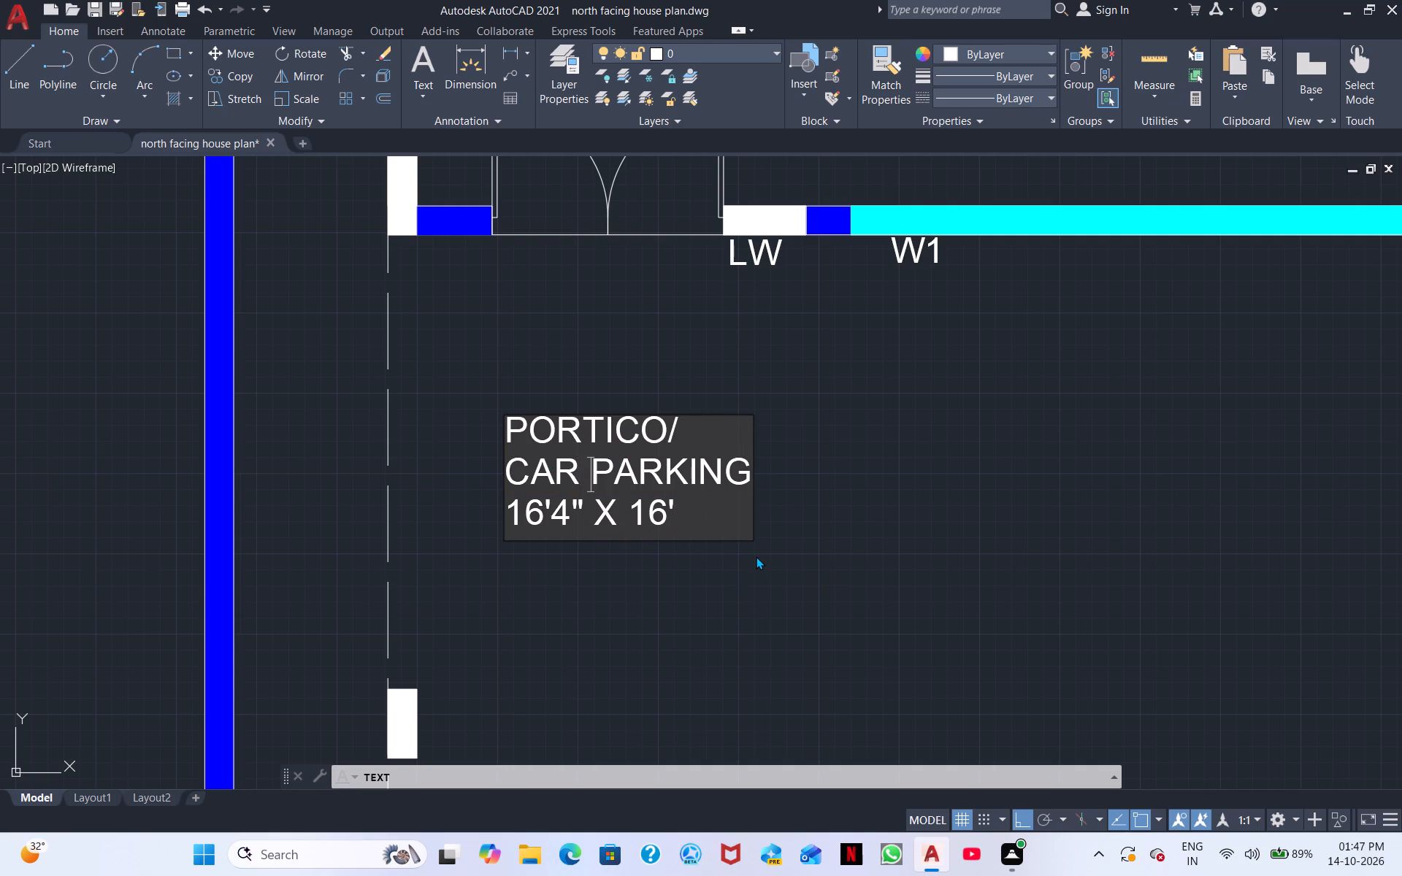
Label the room east of the utility and passage MASTER BEDROOM on two lines, just below the bed.
middle_drag(756, 556, 608, 526)
scroll(629, 532, down, 1)
middle_drag(655, 542, 633, 581)
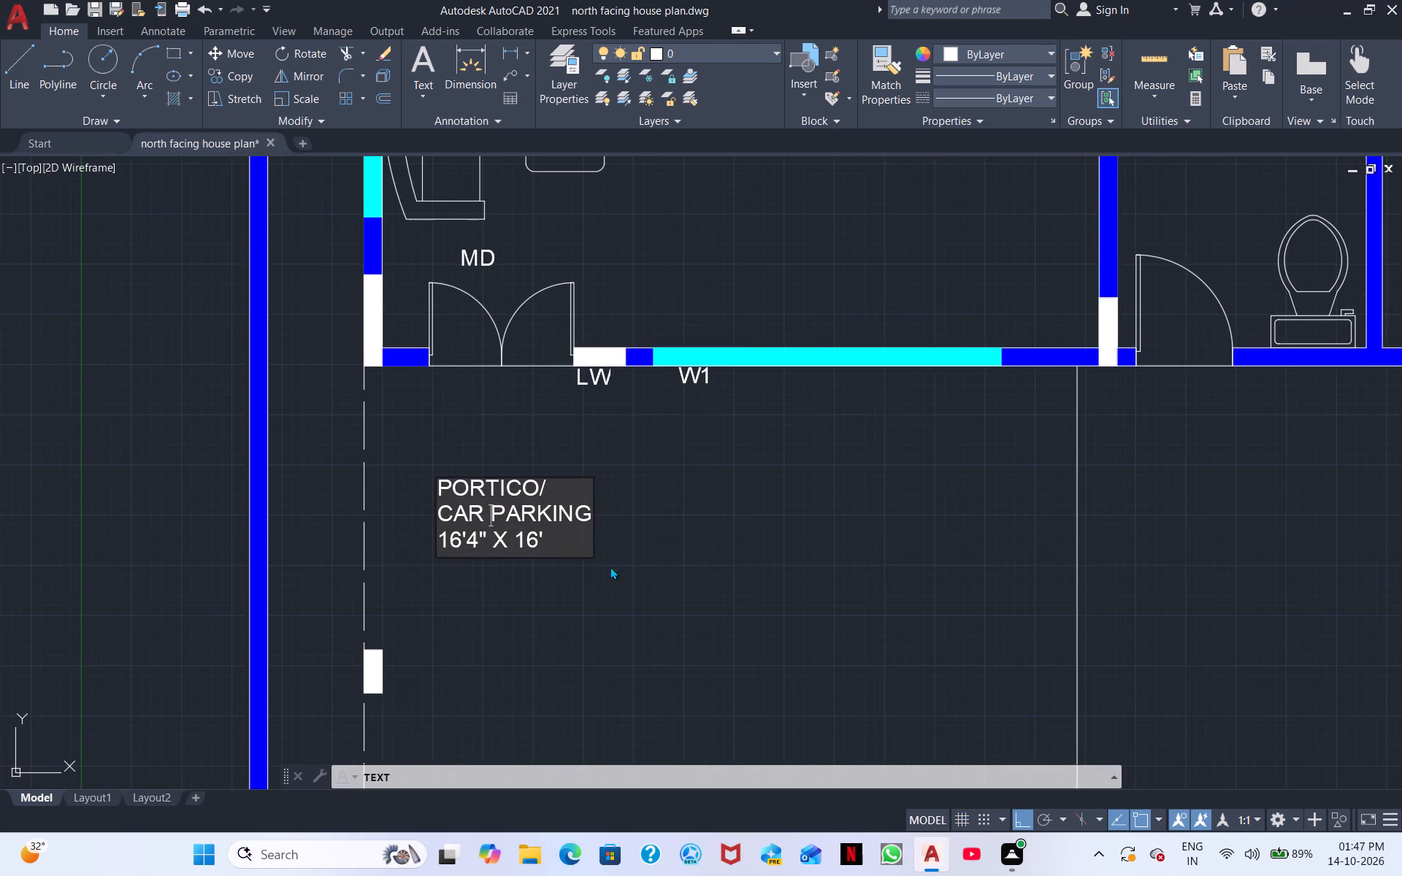
scroll(561, 580, down, 1)
middle_drag(586, 602, 500, 625)
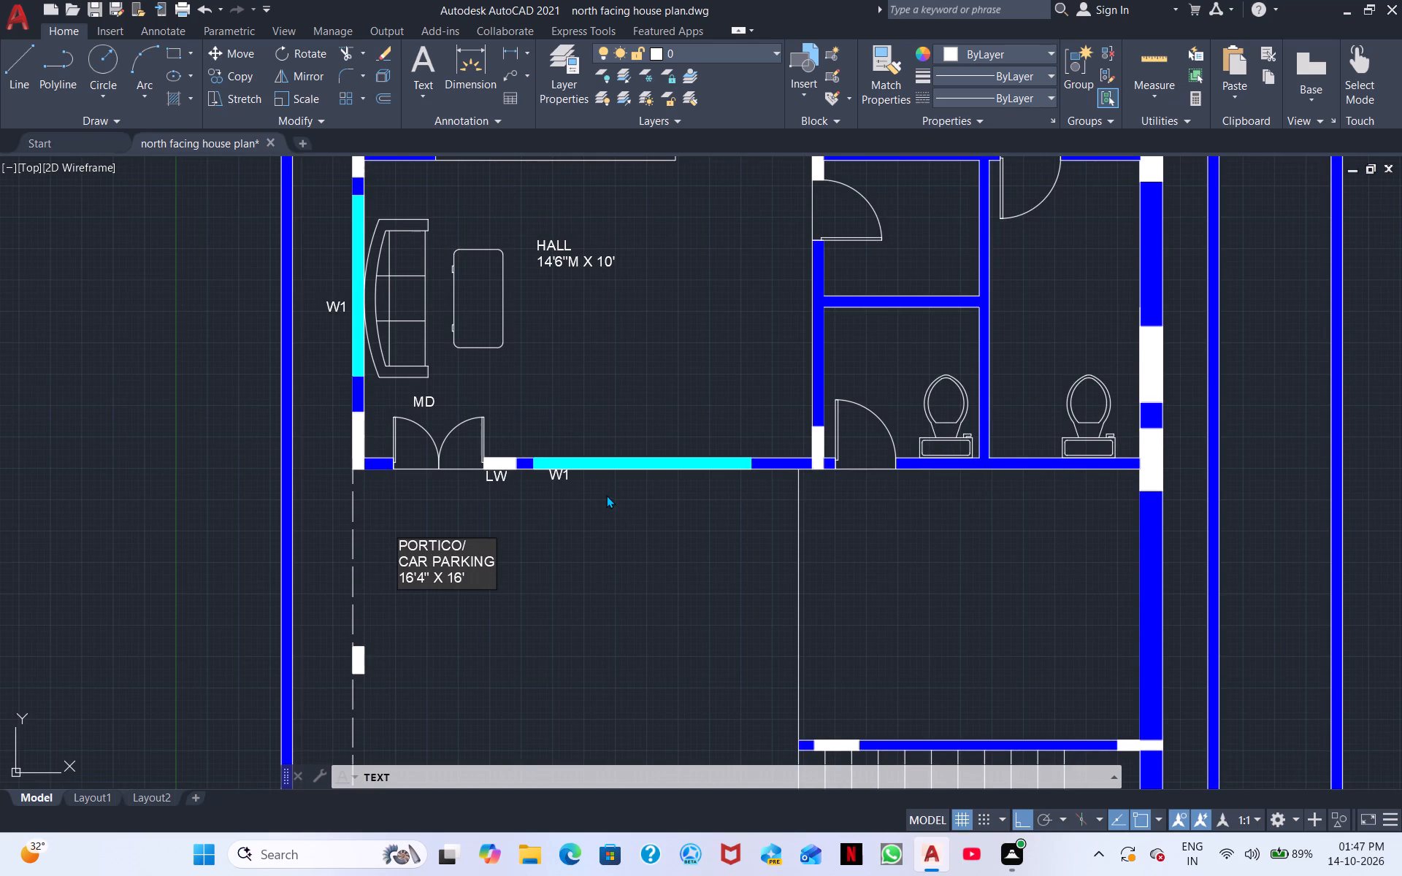
middle_drag(649, 491, 489, 634)
middle_drag(692, 520, 658, 599)
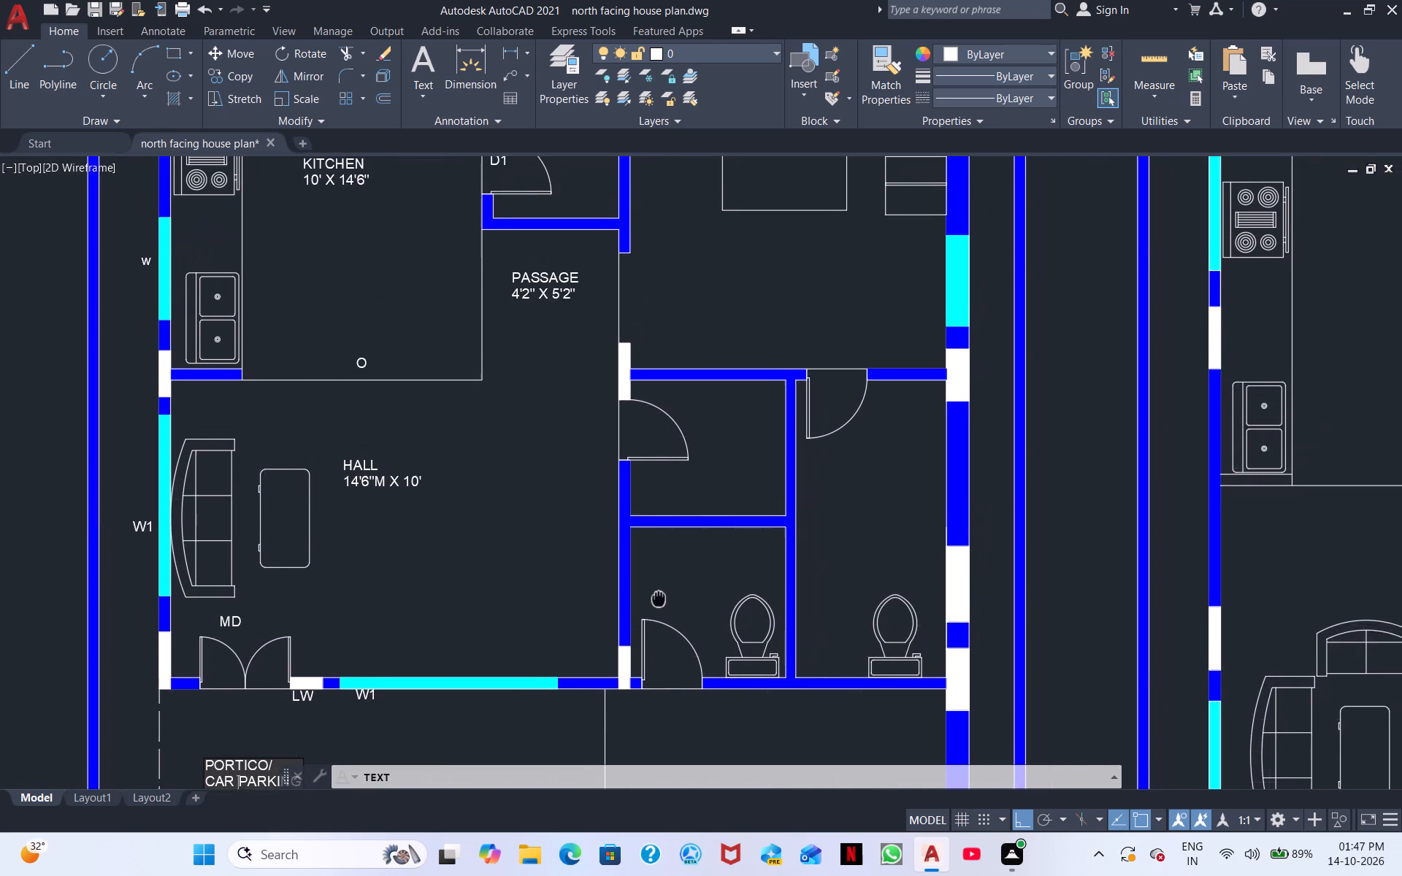
middle_drag(658, 599, 648, 629)
middle_drag(662, 478, 585, 633)
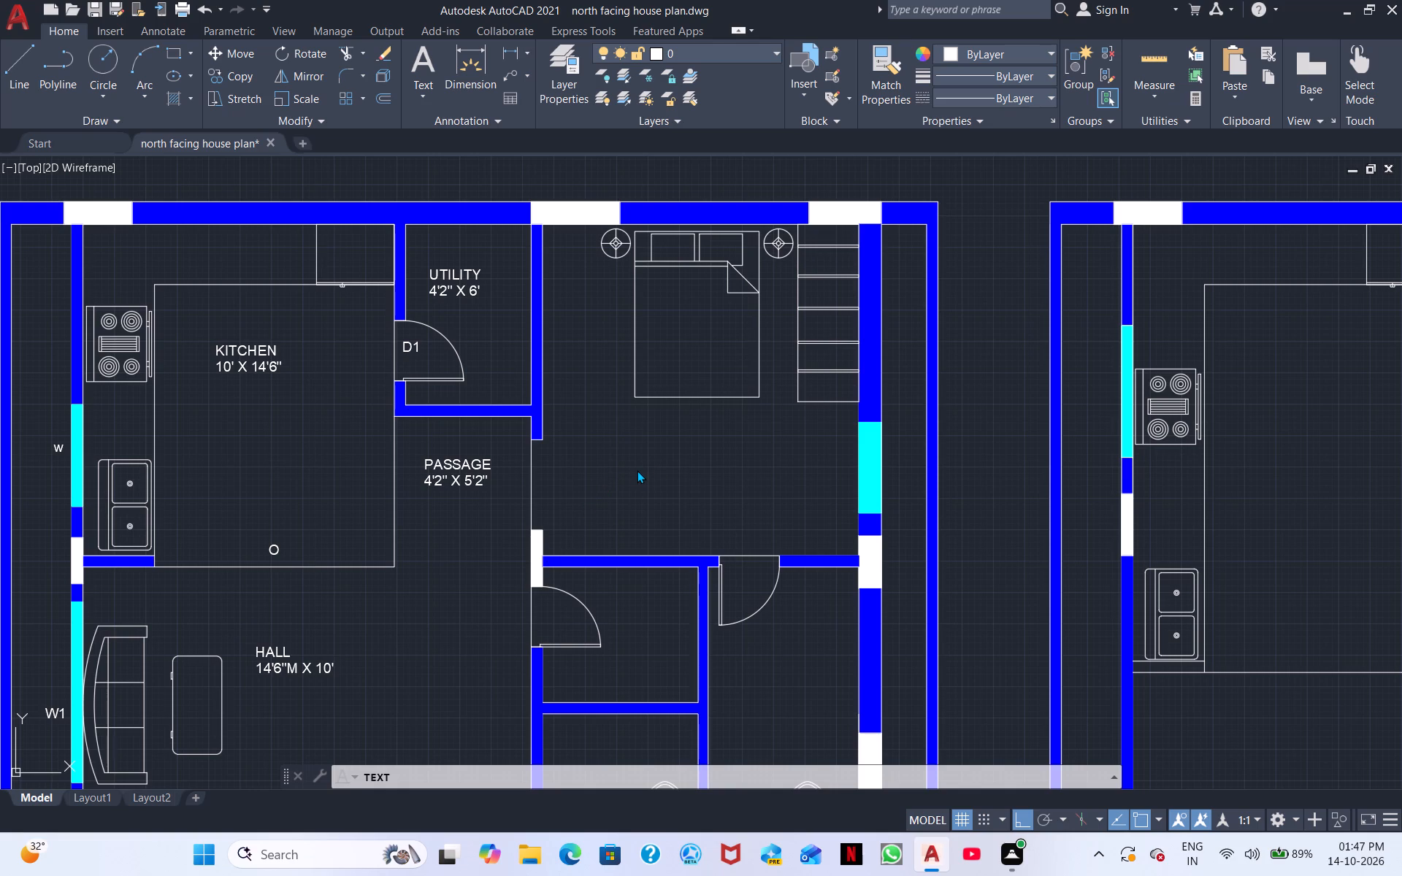
click(626, 439)
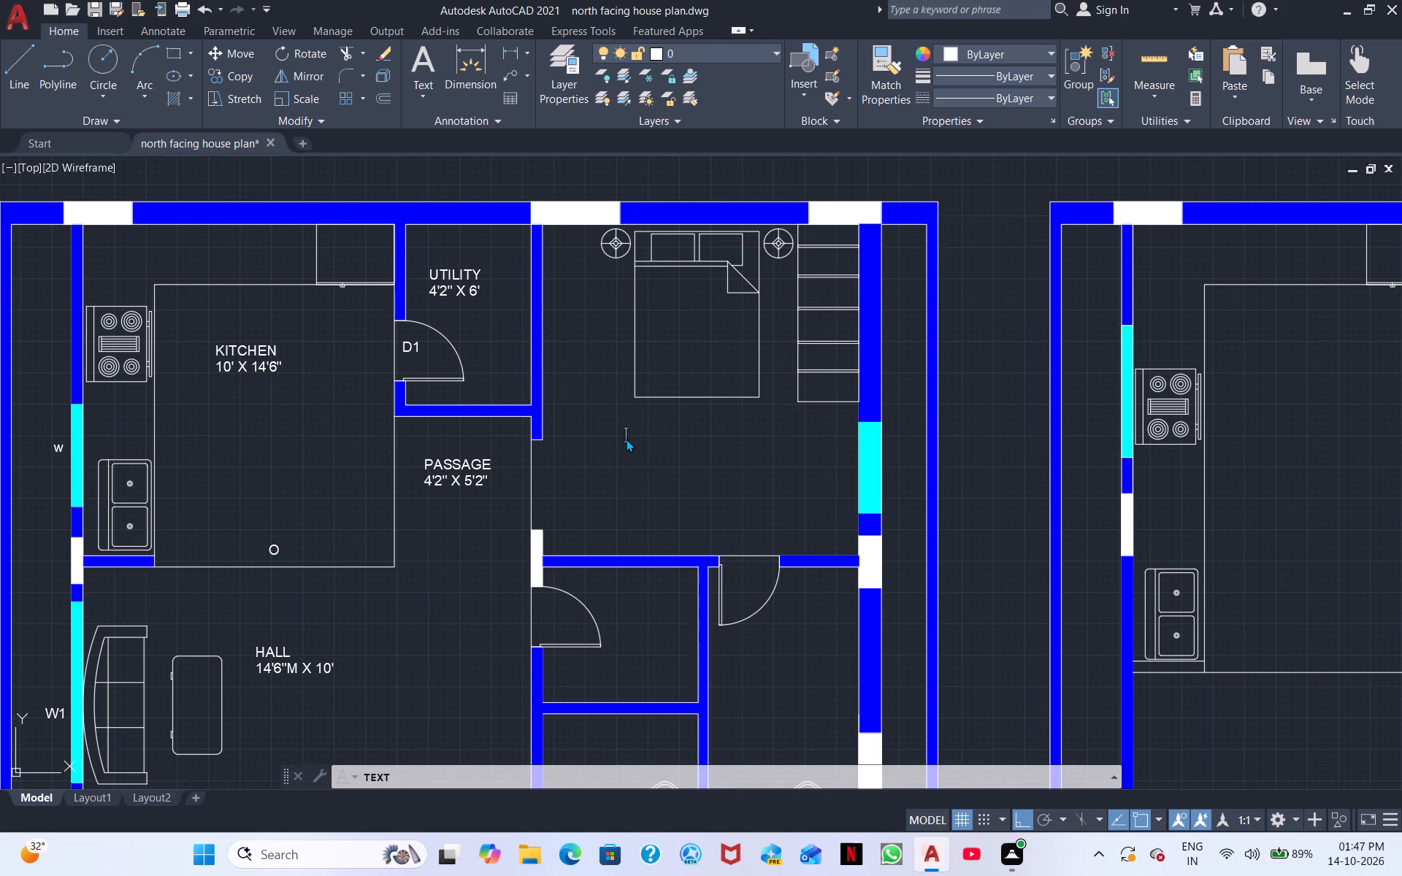
click(635, 430)
text(MASTER)
key(Return)
text(BED)
text(ROOM)
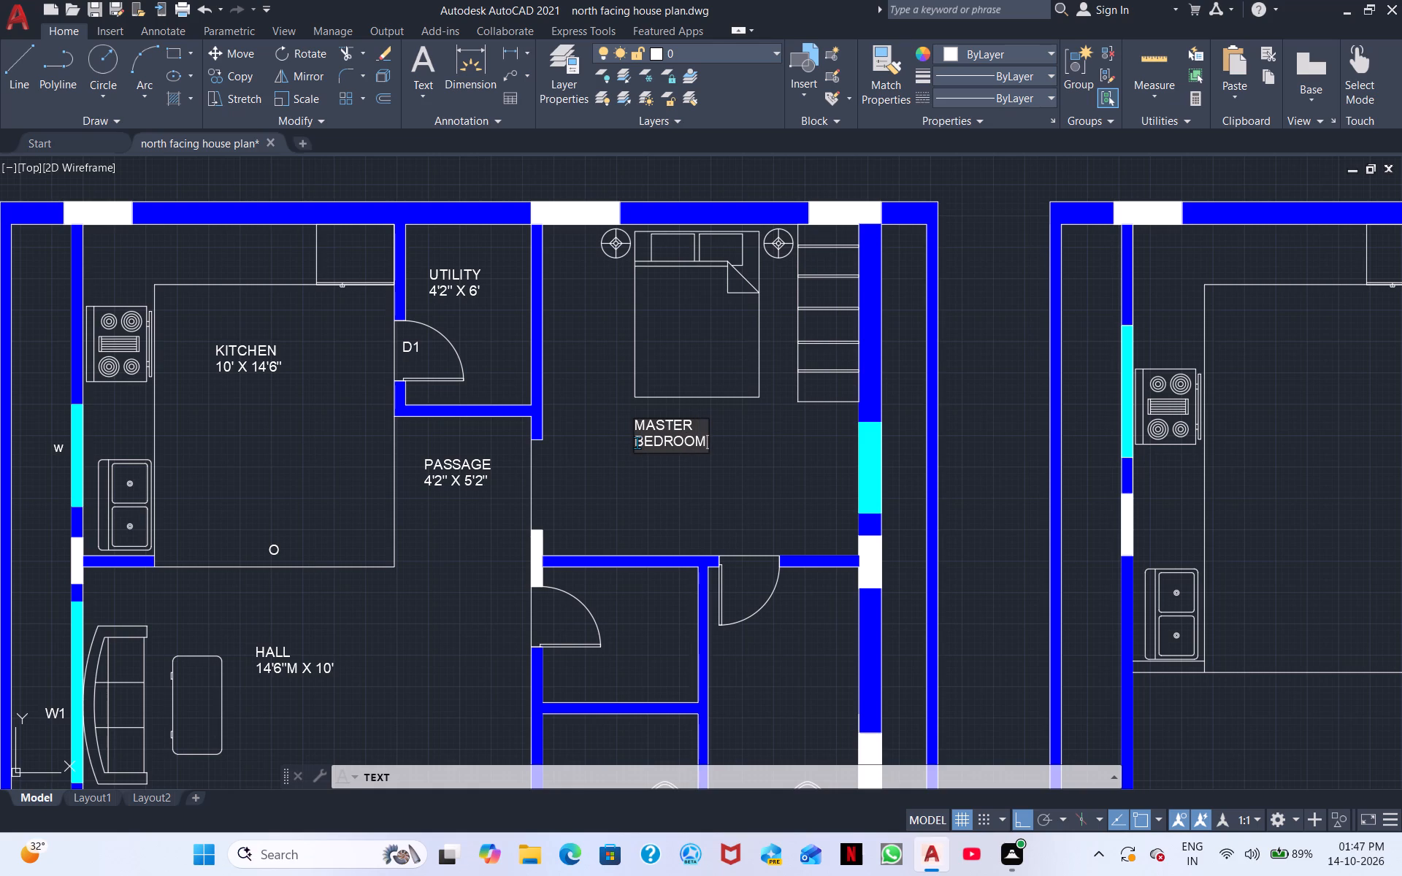
Add the size 10'6" X 11' as a third line beneath the master bedroom label.
key(Return)
text(10)
key(apostrophe)
key(6)
key(shift+quotedbl)
key(space)
text(X)
key(space)
text(11')
Label two doors D1: the one in the master bedroom's south wall and the one between the hall and the small room to its east.
scroll(576, 479, down, 1)
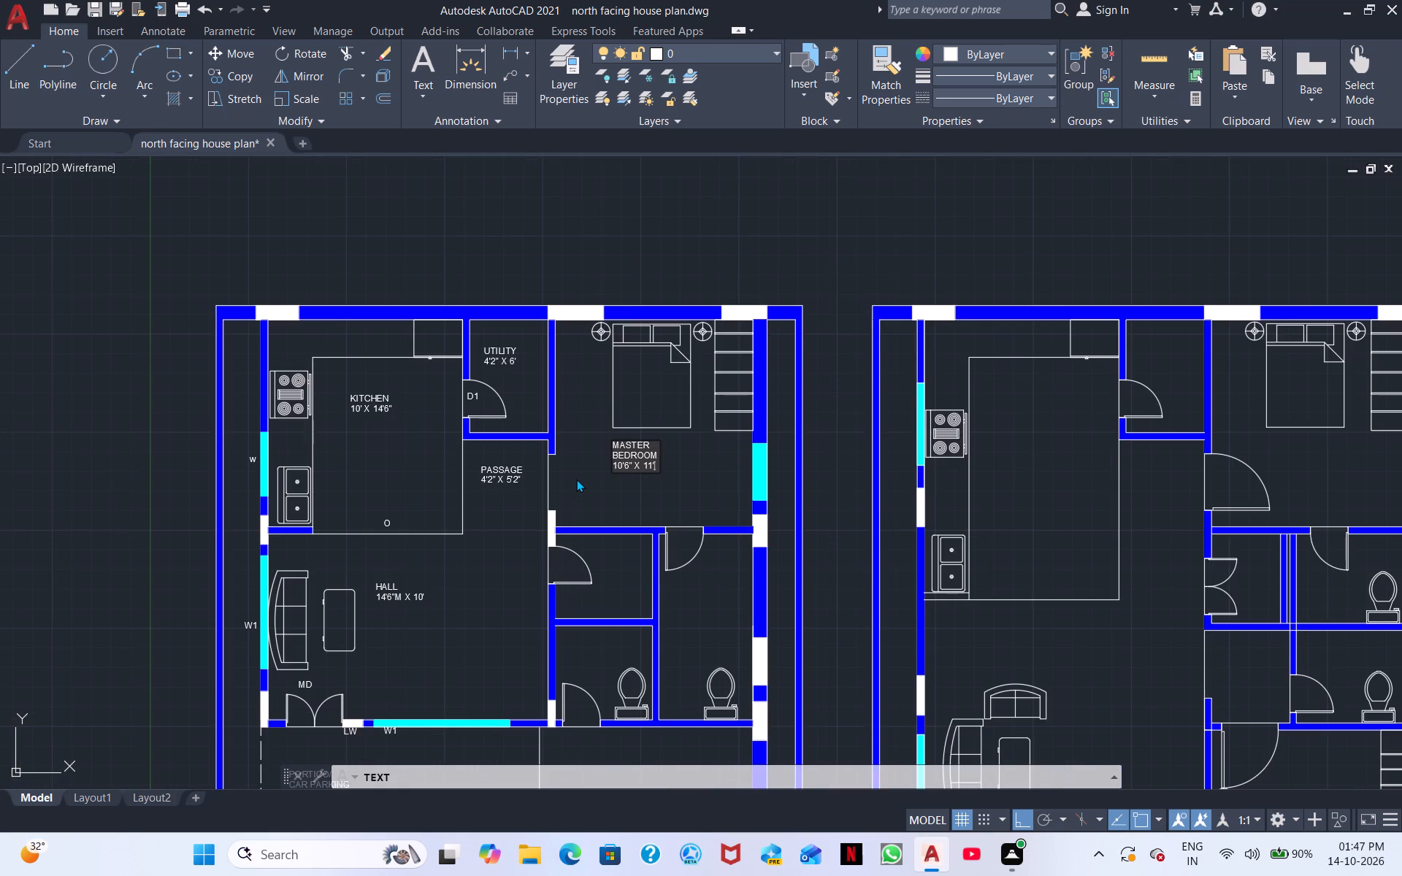
scroll(576, 479, up, 1)
scroll(576, 479, down, 2)
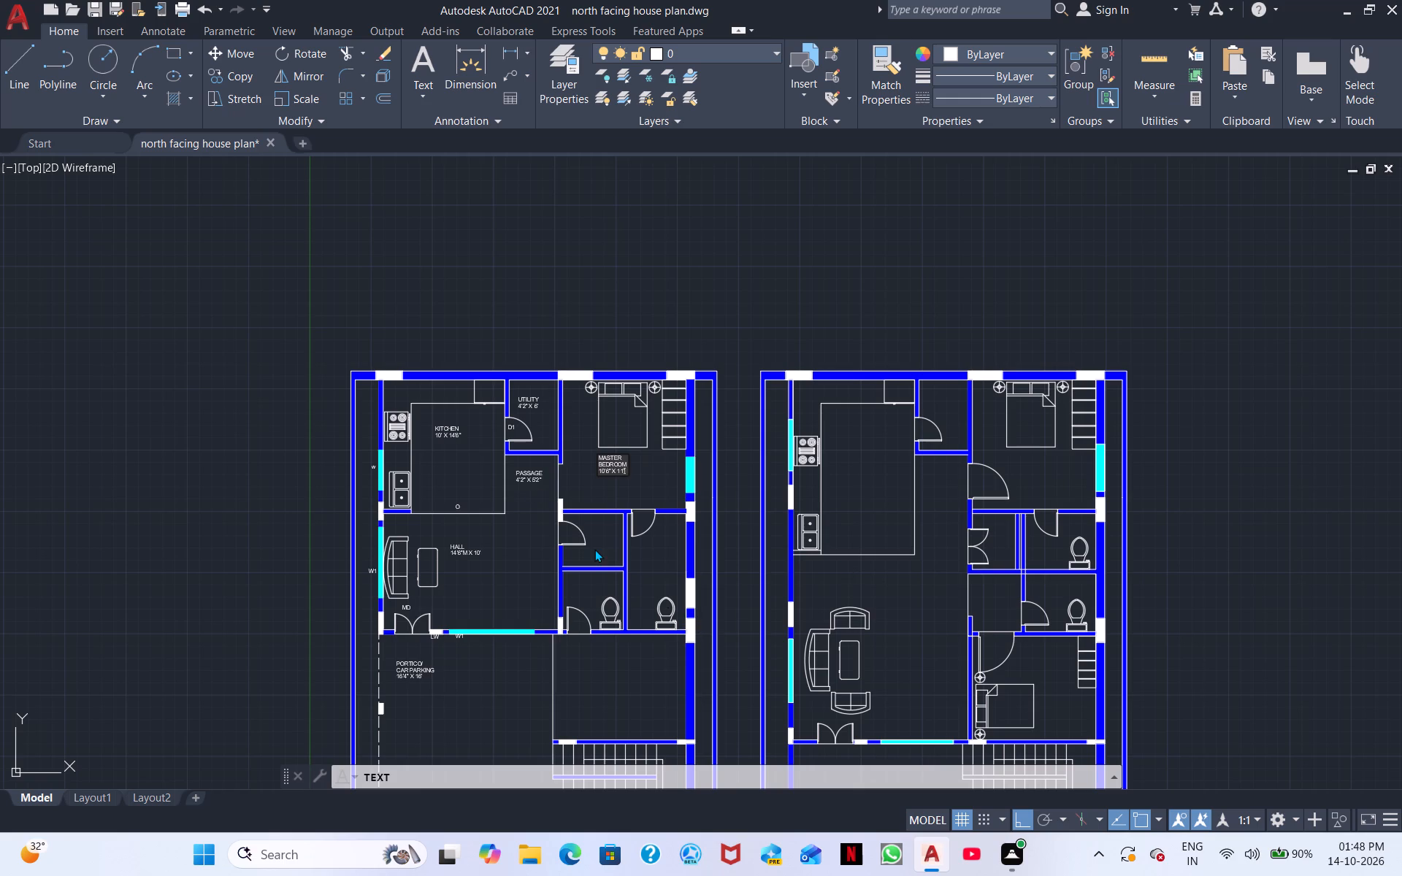
scroll(594, 549, up, 2)
click(705, 479)
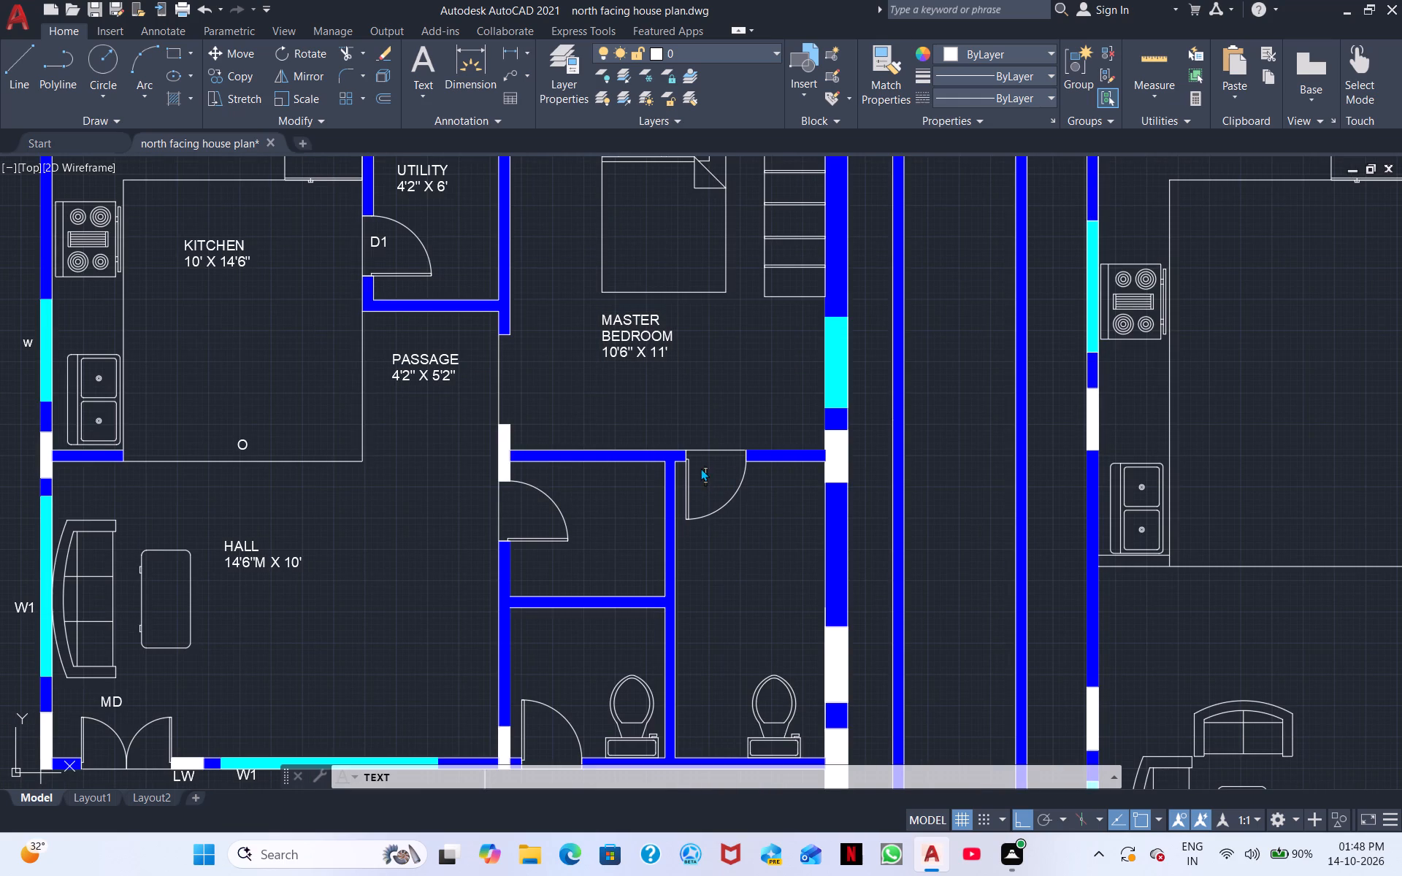
click(700, 468)
text(D1)
click(515, 503)
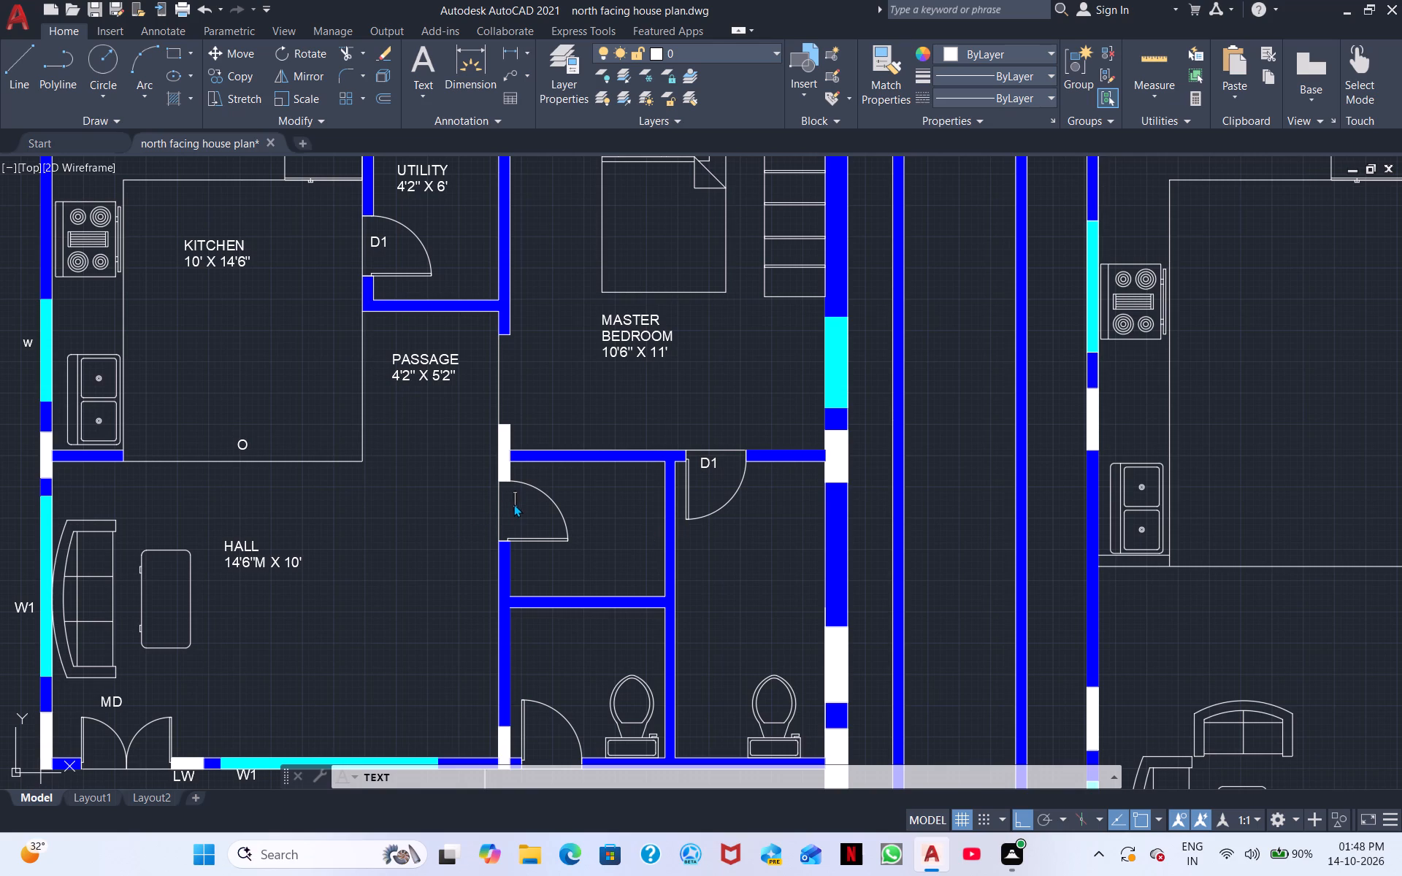
click(507, 509)
text(D1)
Label the small room east of the hall, beside its D1 door, STORE.
middle_drag(503, 507, 267, 137)
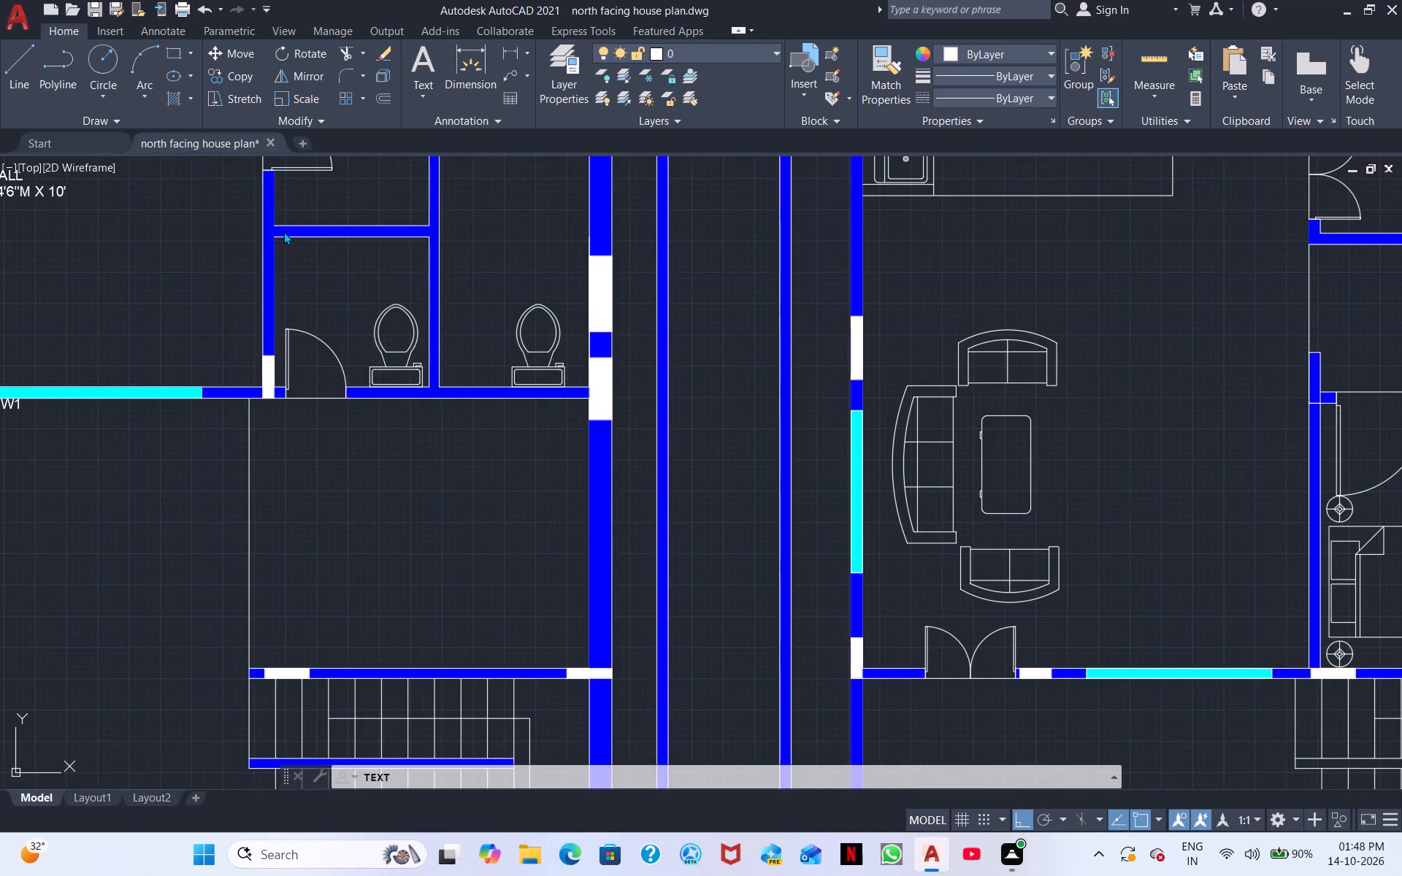
middle_drag(291, 253, 451, 417)
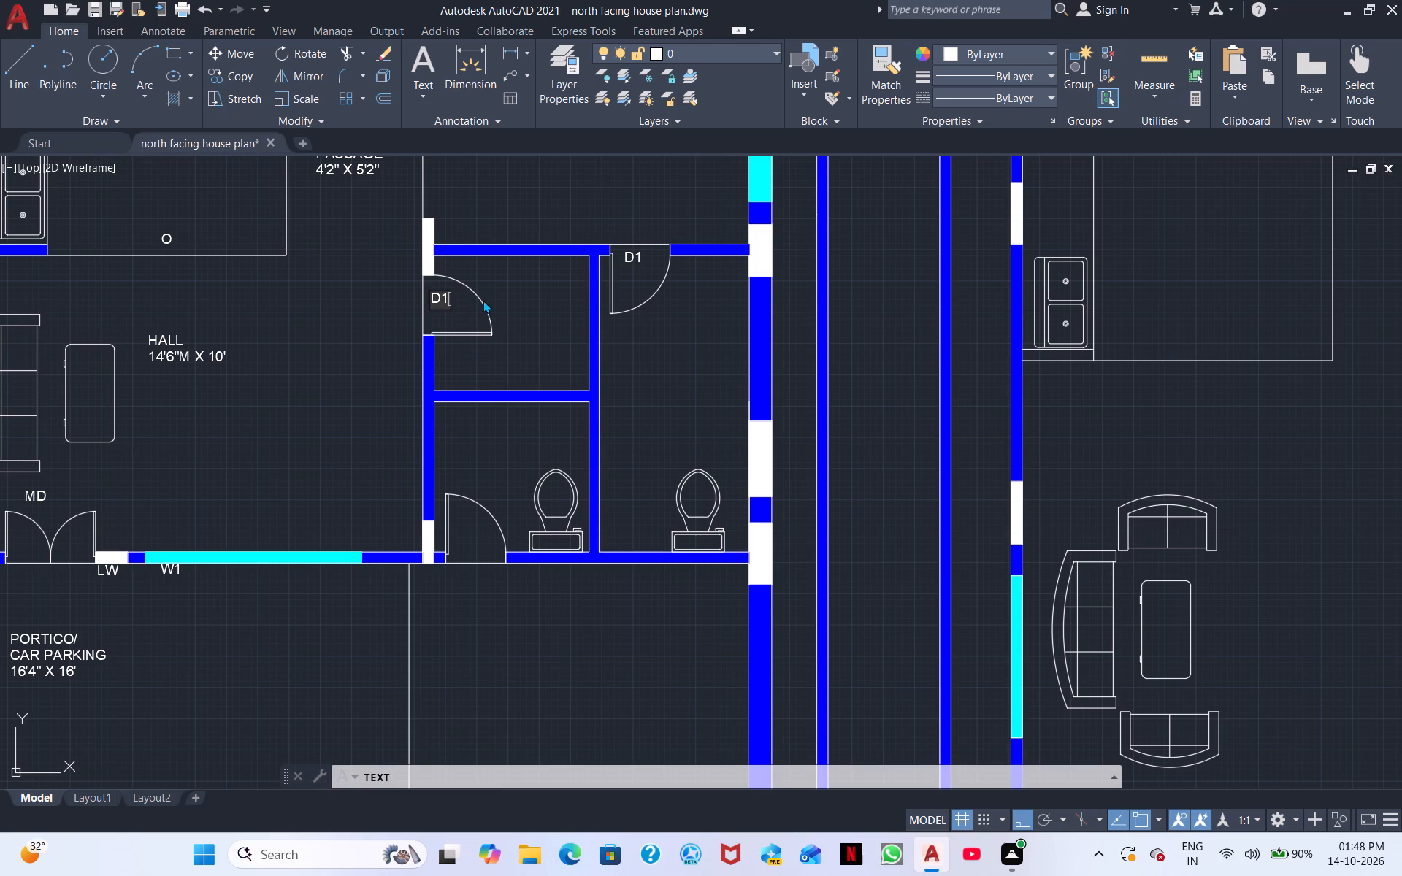
click(499, 287)
text(STORE)
Add the size 5'2" X 4'6" as a second line beneath the store label.
key(Return)
text(5'2")
key(space)
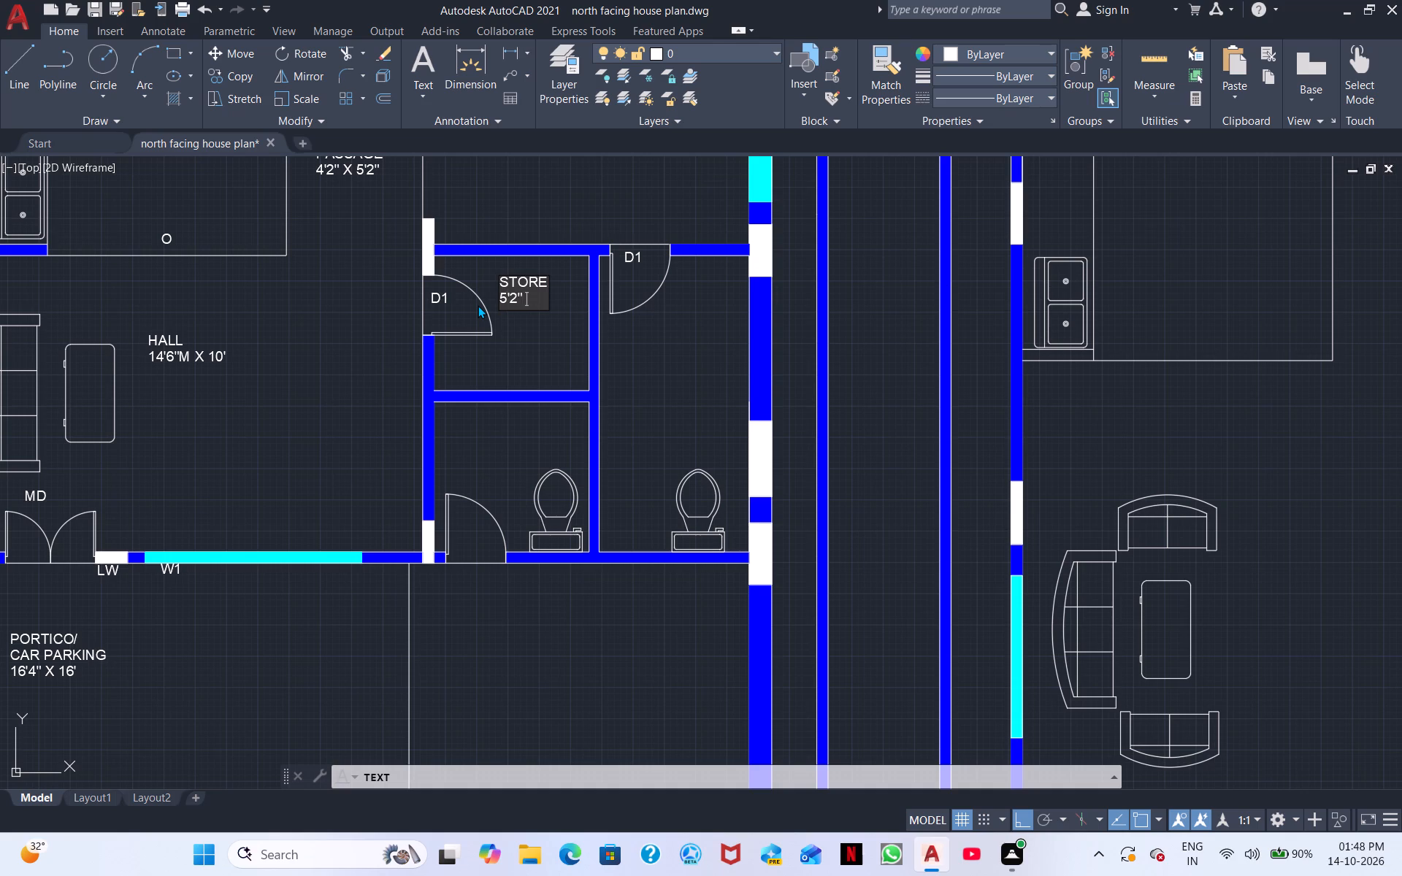
text(X)
key(space)
text(4')
key(apostrophe)
key(BackSpace)
text('6")
key(Return)
key(BackSpace)
key(BackSpace)
key(BackSpace)
key(BackSpace)
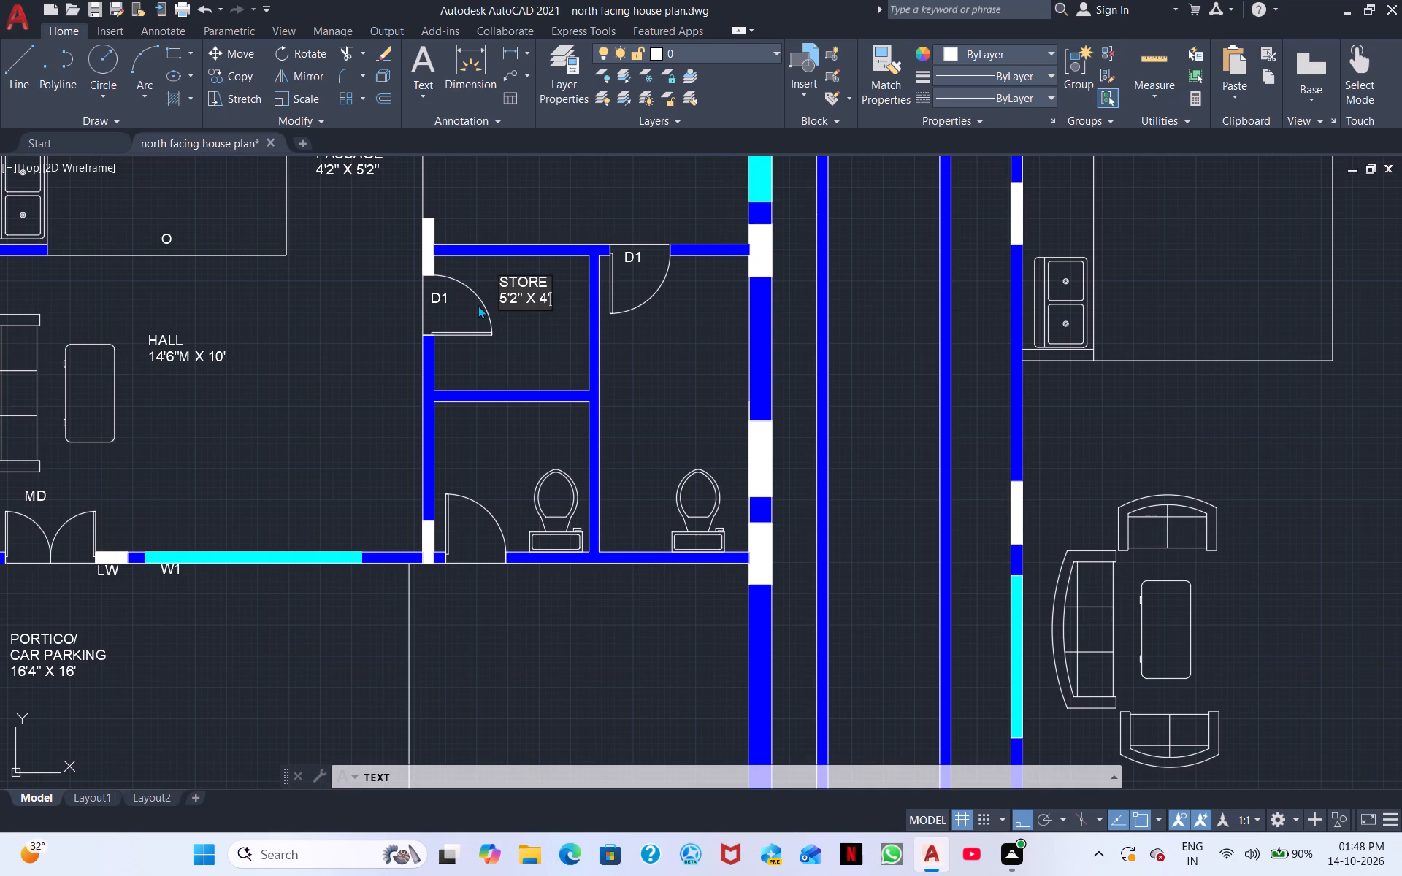
text(6")
Label the toilet room directly south of the store C.TOILET, above its door and WC.
scroll(47, 653, down, 1)
middle_drag(45, 630, 439, 485)
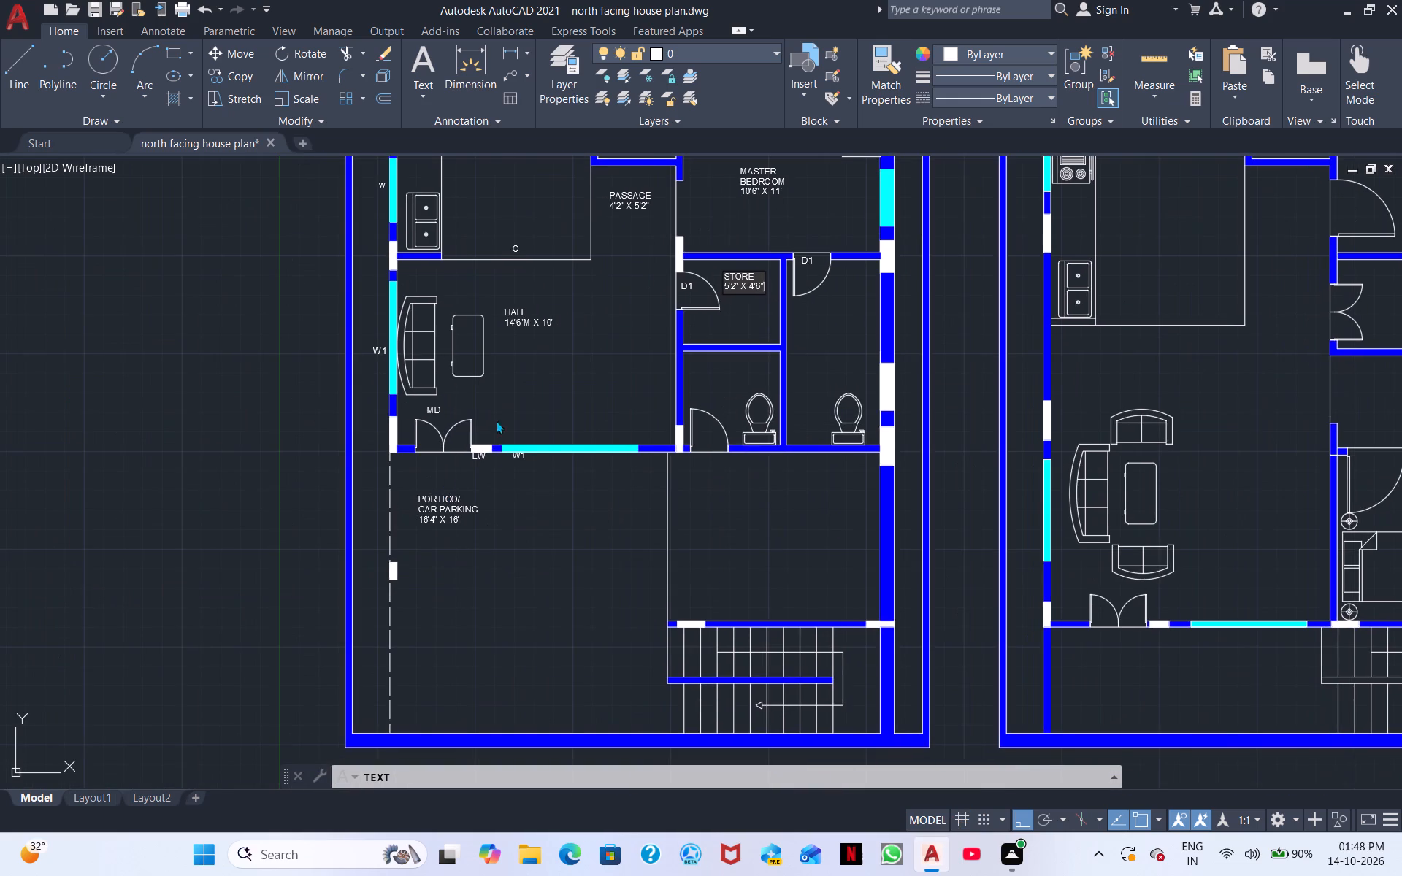
middle_drag(581, 380, 326, 450)
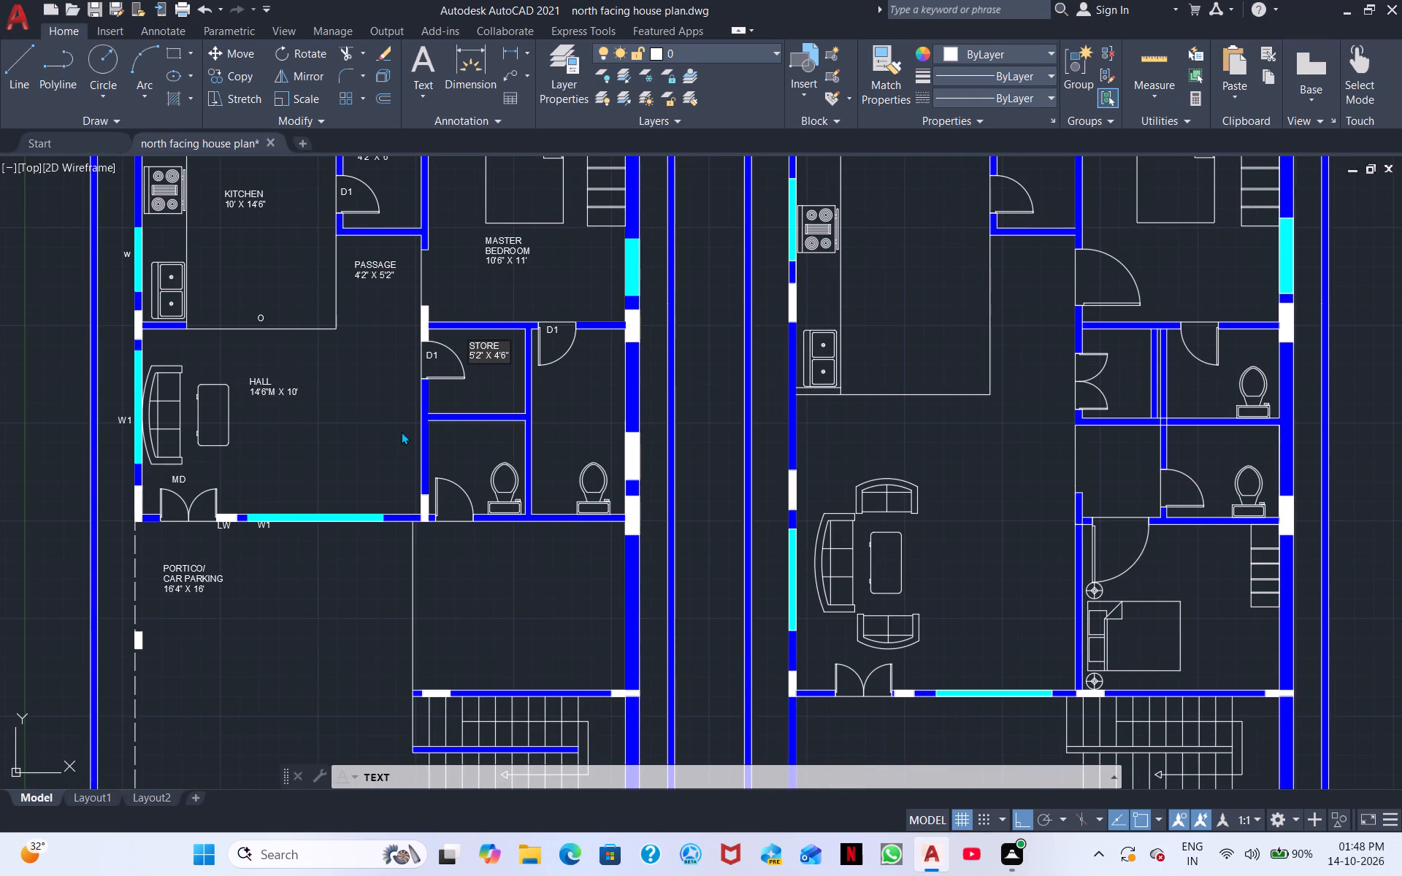
scroll(458, 420, up, 1)
middle_drag(426, 505, 579, 524)
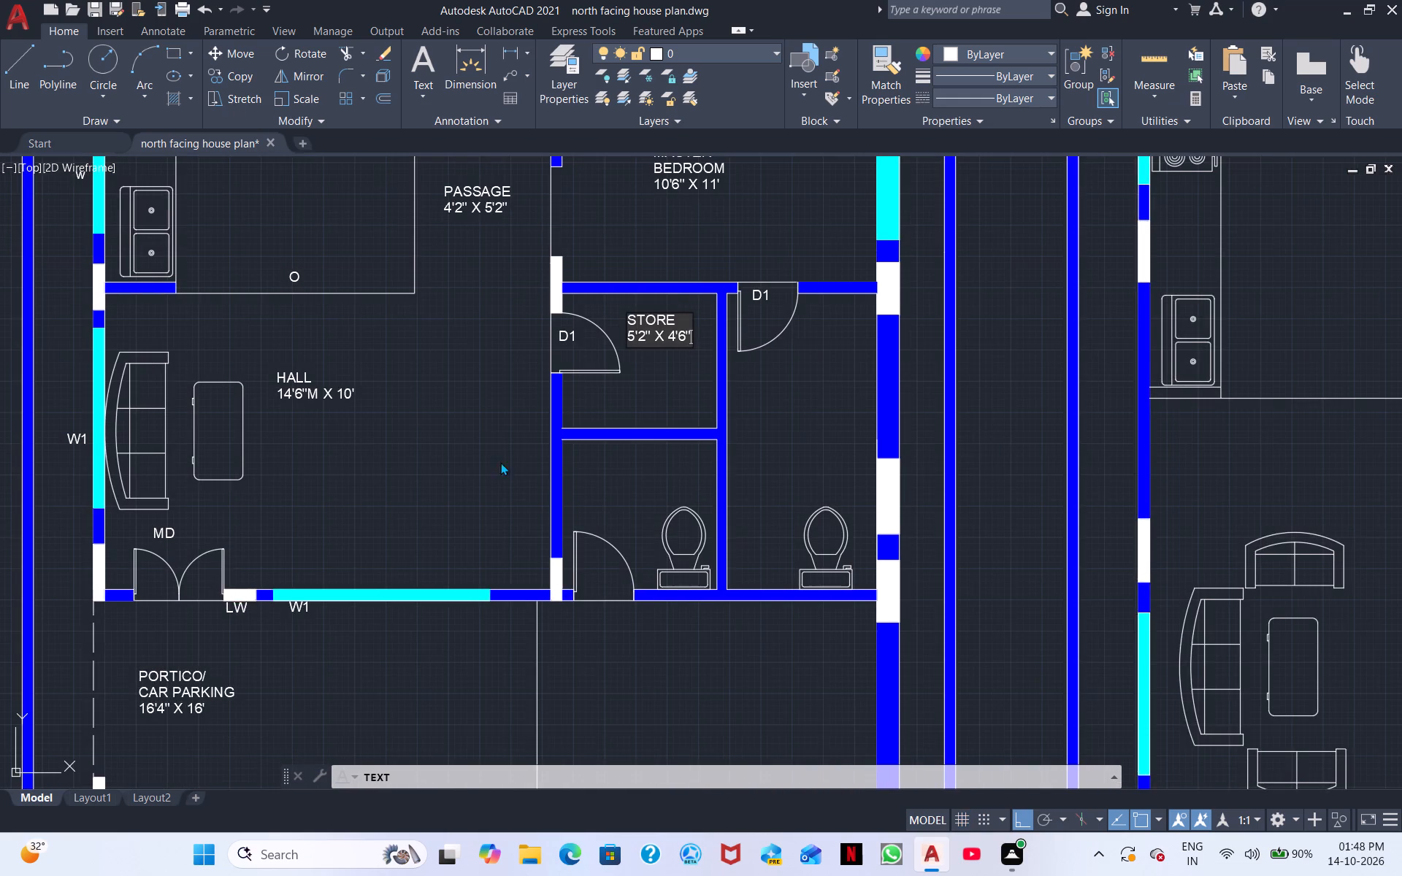
click(586, 445)
click(581, 467)
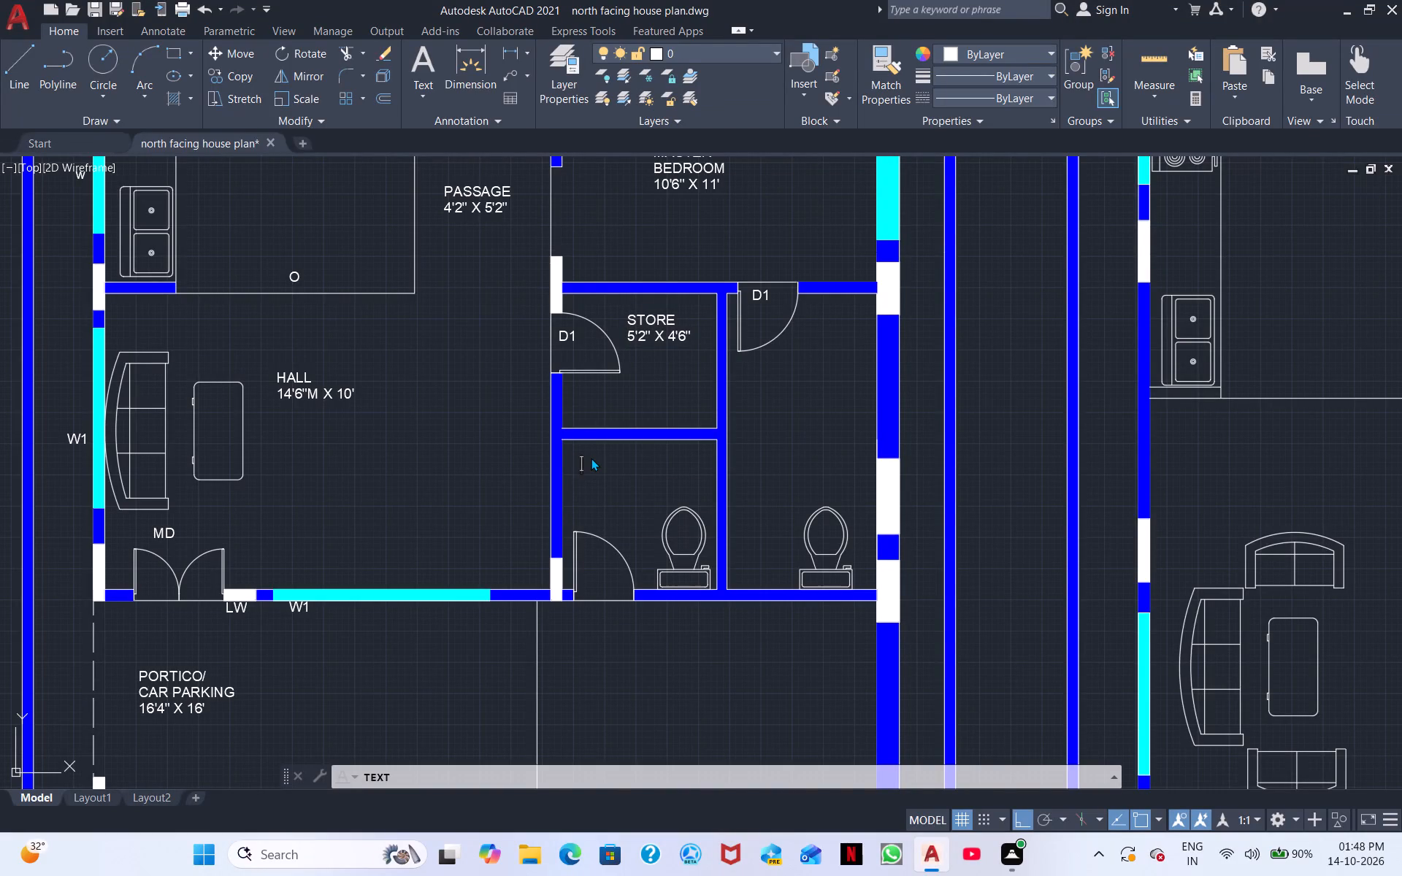
key(c)
text(.)
key(space)
key(BackSpace)
text(TOILET)
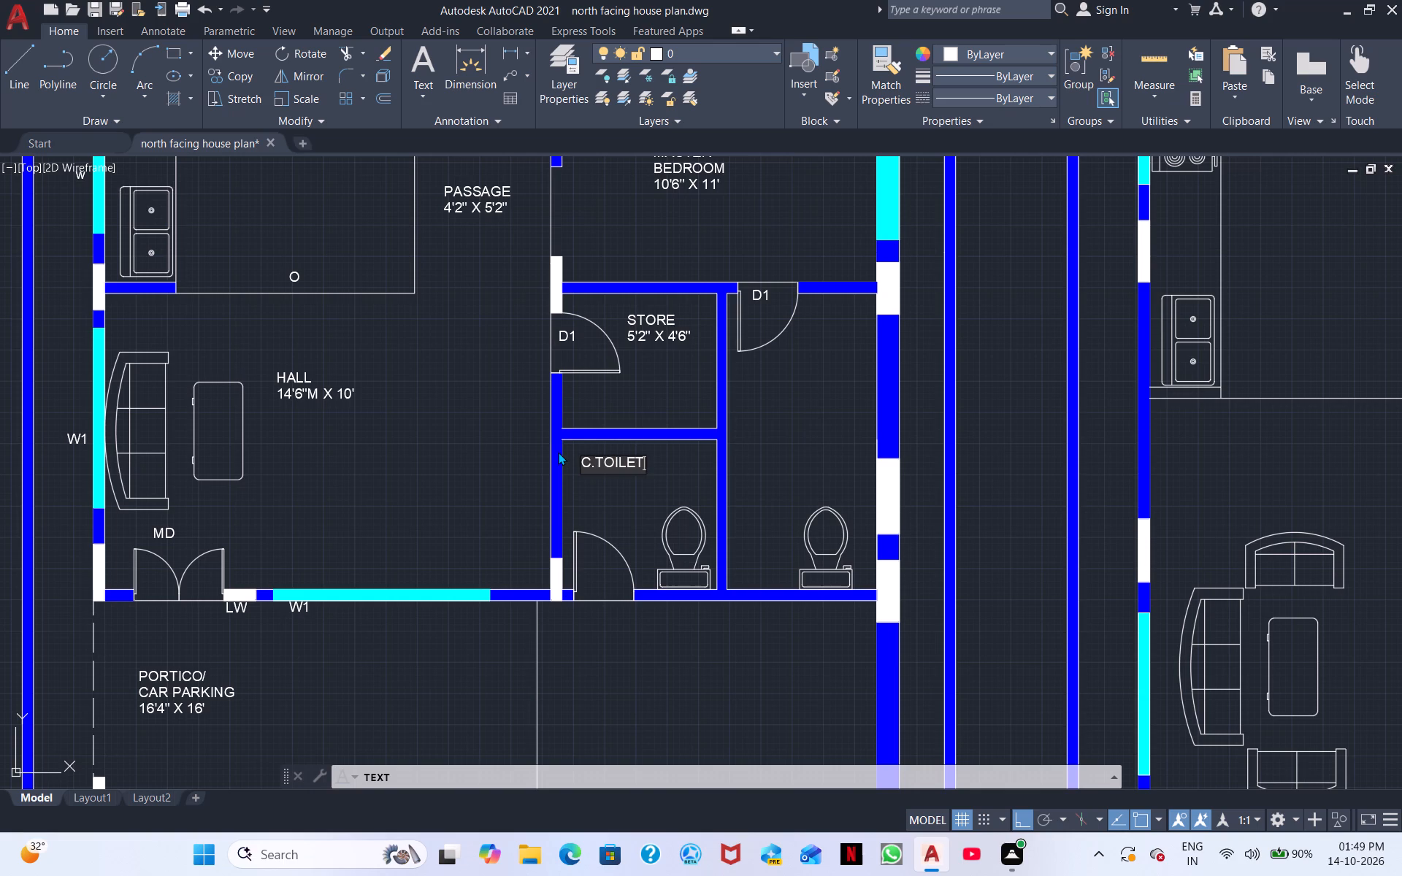
key(space)
Add the size 5'2" X 5' as a second line beneath the C.TOILET label.
key(Return)
text(5'2"M)
key(space)
key(BackSpace)
key(space)
key(BackSpace)
key(BackSpace)
key(space)
text(X)
key(space)
text(5')
Label the C.TOILET door VD1, placing the text inside its swing at the doorway.
click(586, 590)
scroll(580, 581, up, 2)
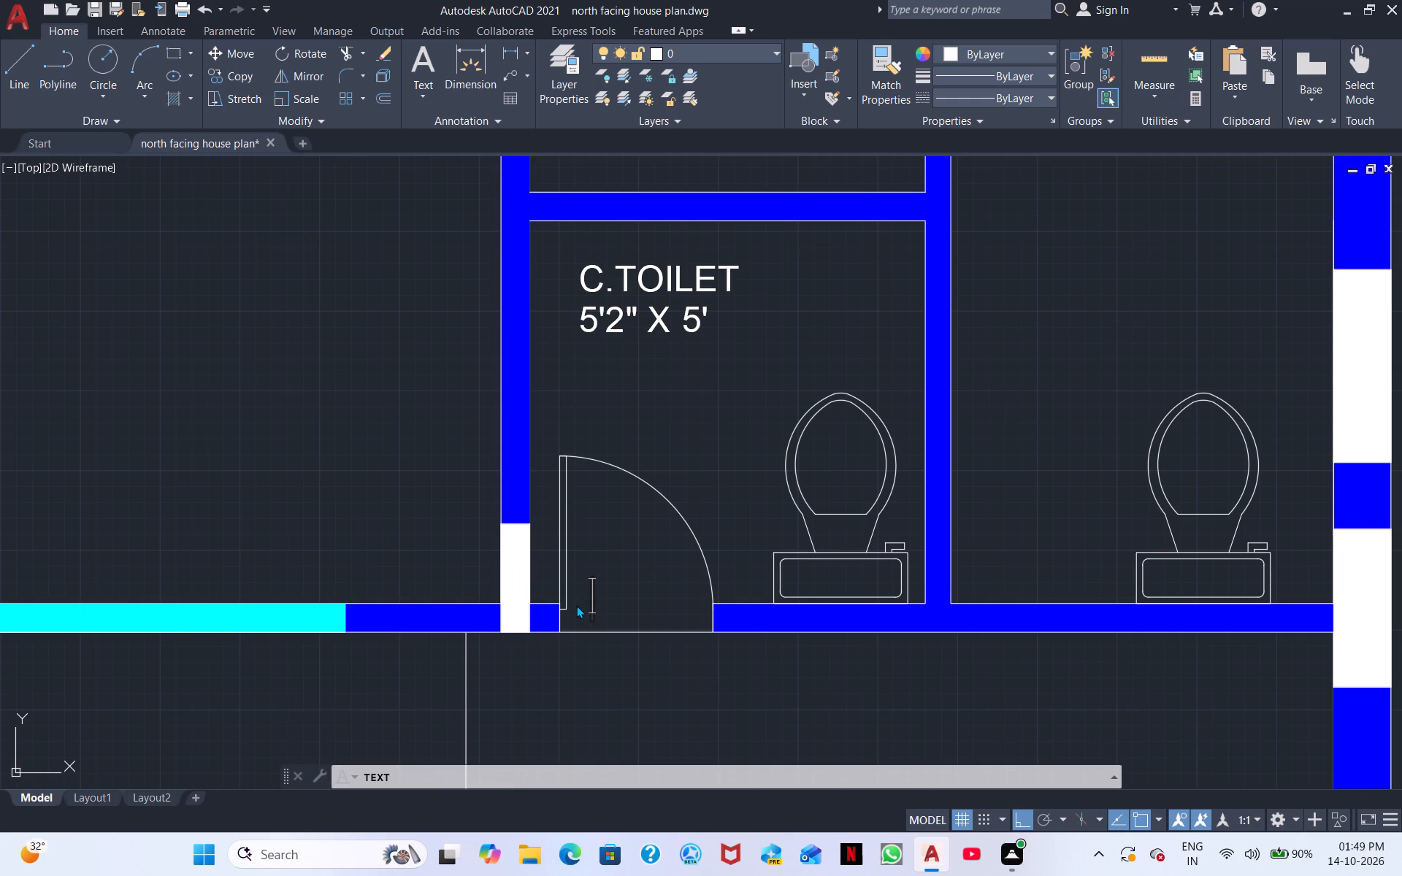
click(576, 605)
text(VD)
key(1)
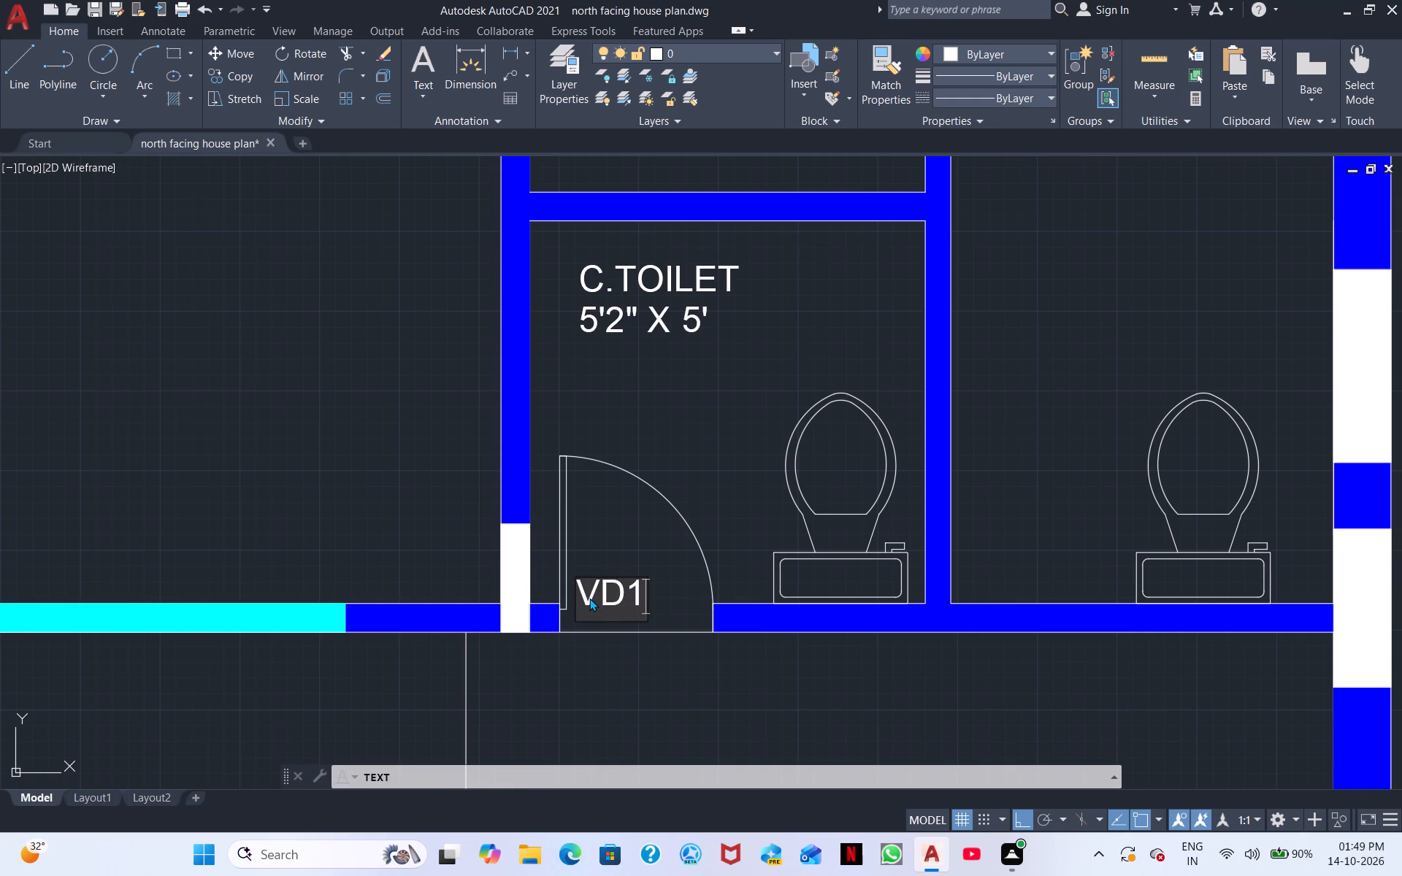
Label the long toilet room east of the store and C.TOILET, below its D1 door, as A,TOILET.
middle_drag(729, 496, 529, 627)
middle_drag(581, 438, 579, 438)
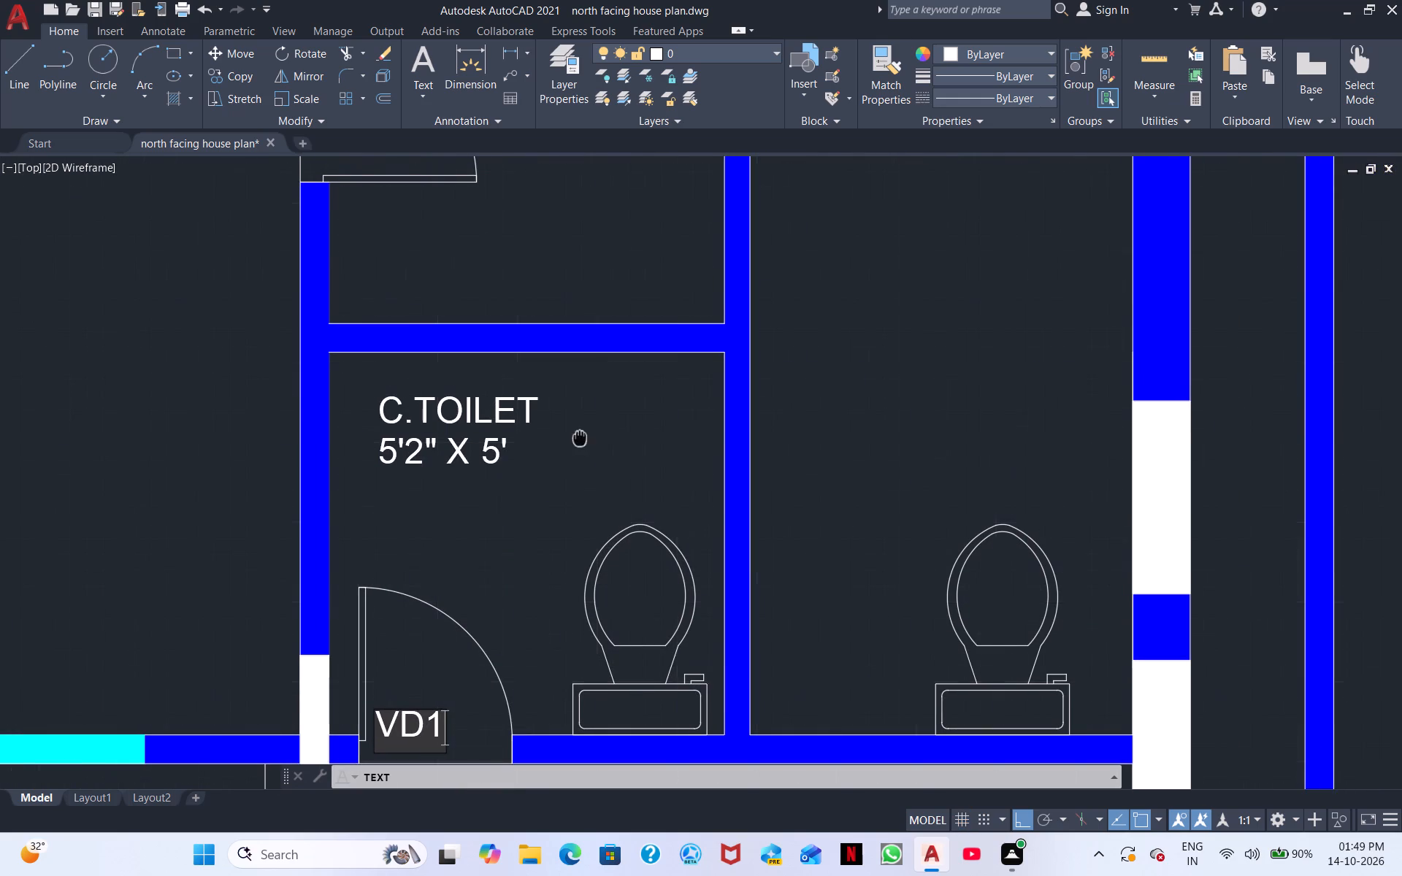
middle_drag(579, 438, 449, 445)
scroll(470, 441, down, 1)
middle_drag(567, 397, 540, 540)
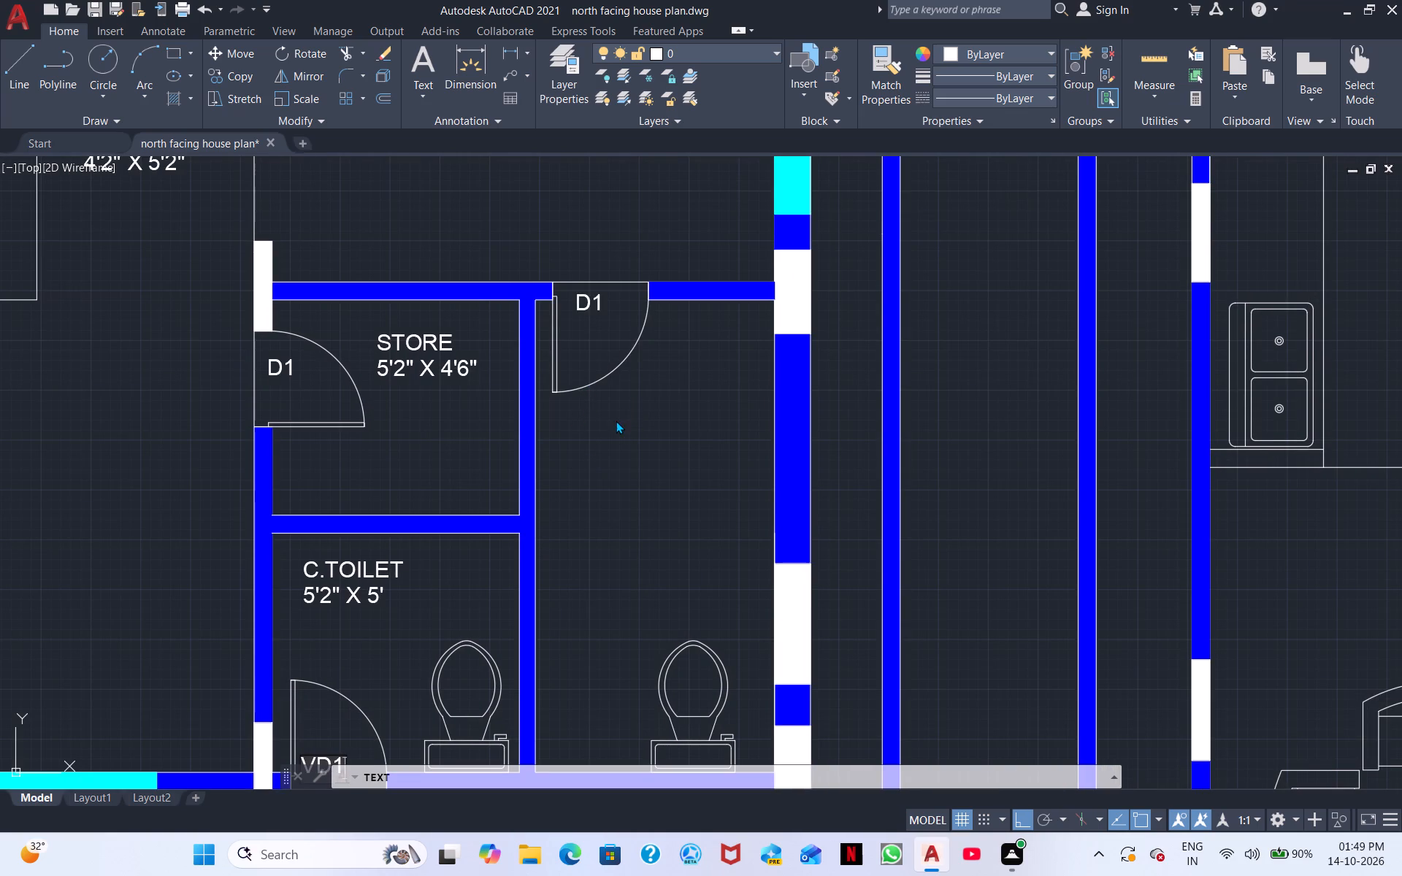
click(569, 439)
key(a)
key(apostrophe)
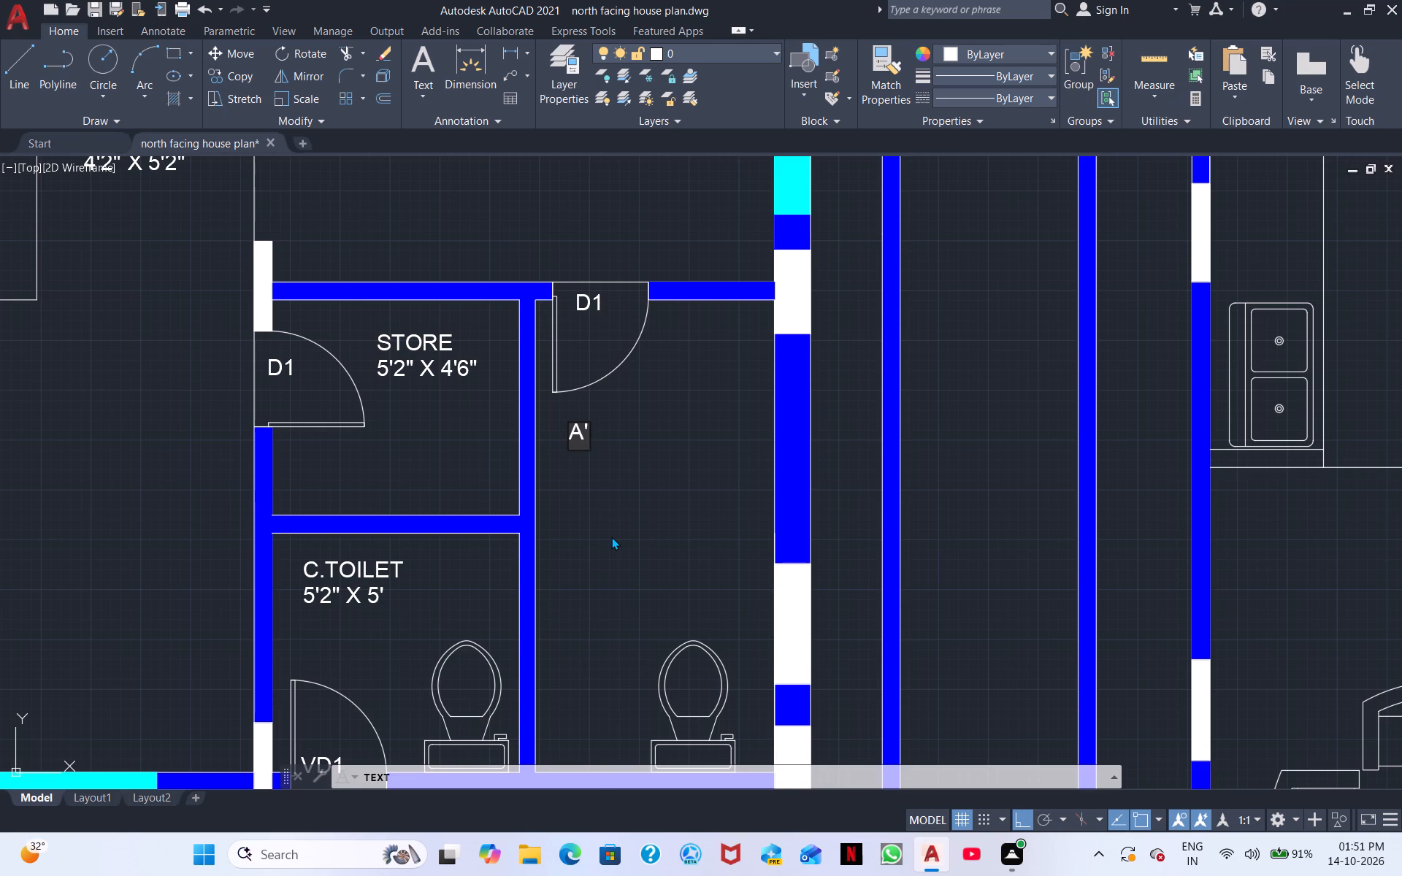
key(space)
text(TOILET)
key(space)
key(Return)
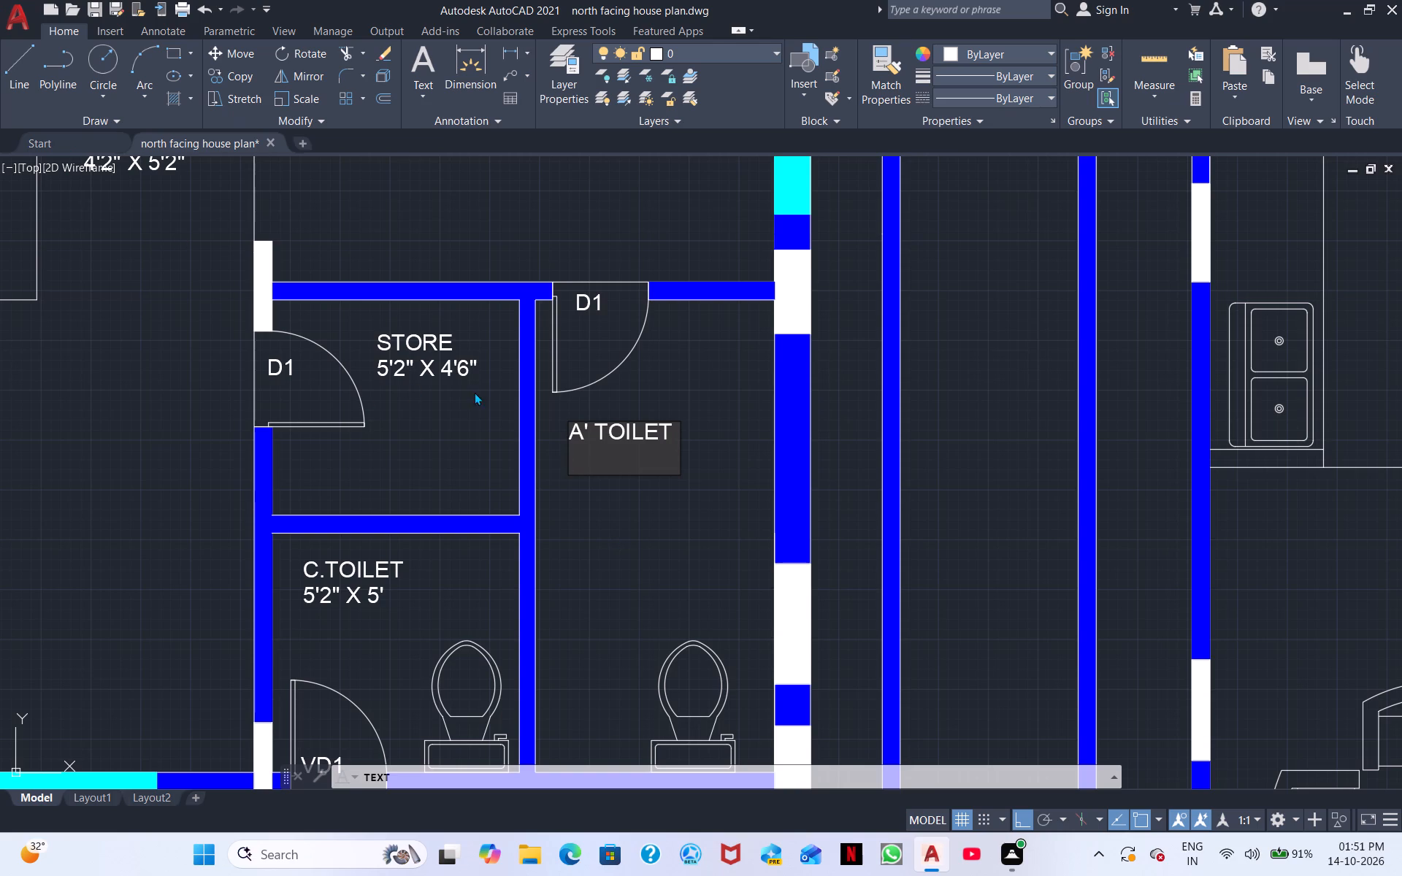
click(594, 437)
key(BackSpace)
key(BackSpace)
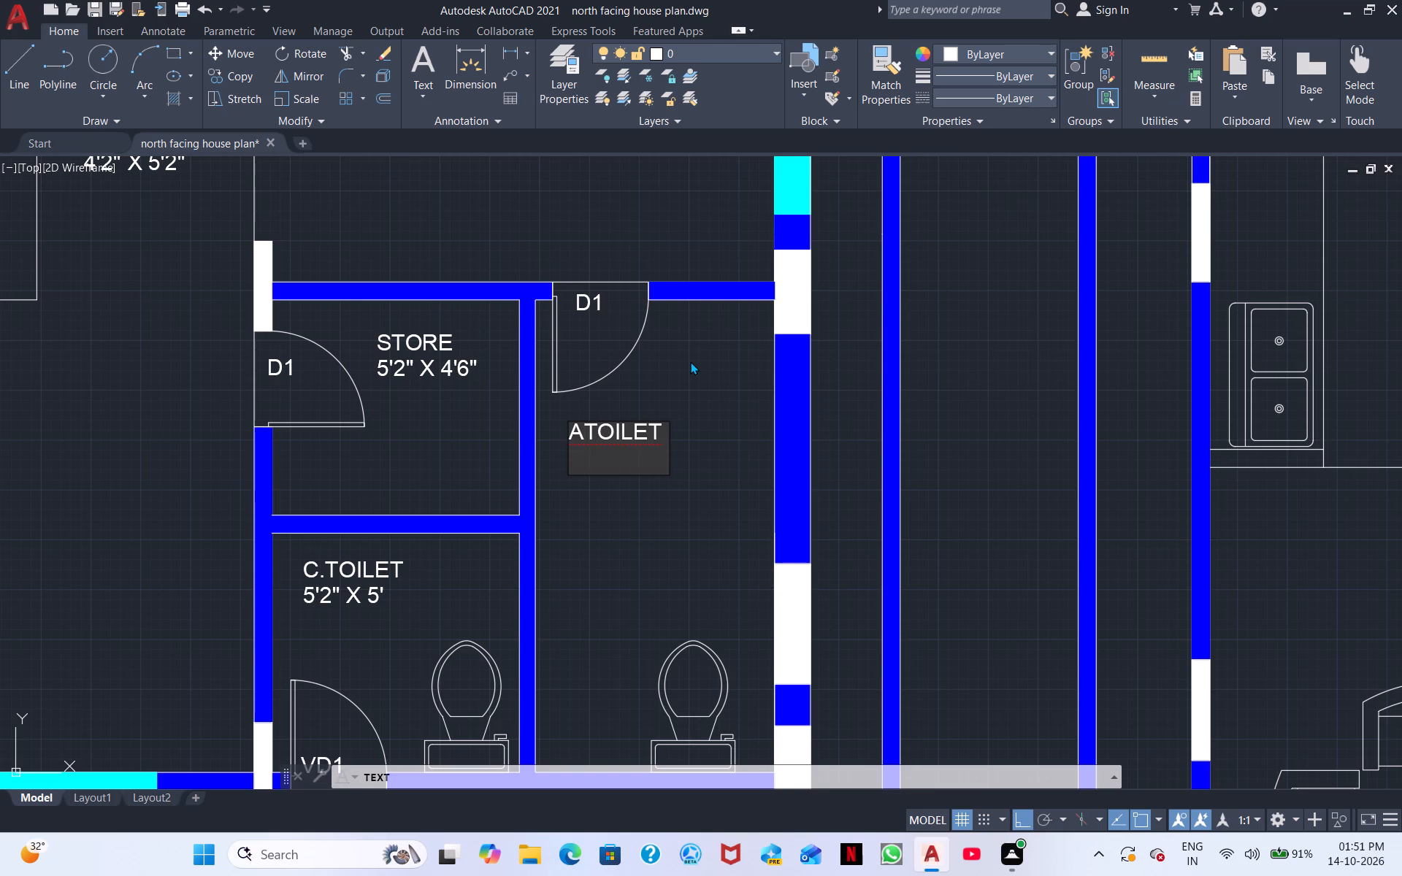
key(apostrophe)
key(BackSpace)
key(comma)
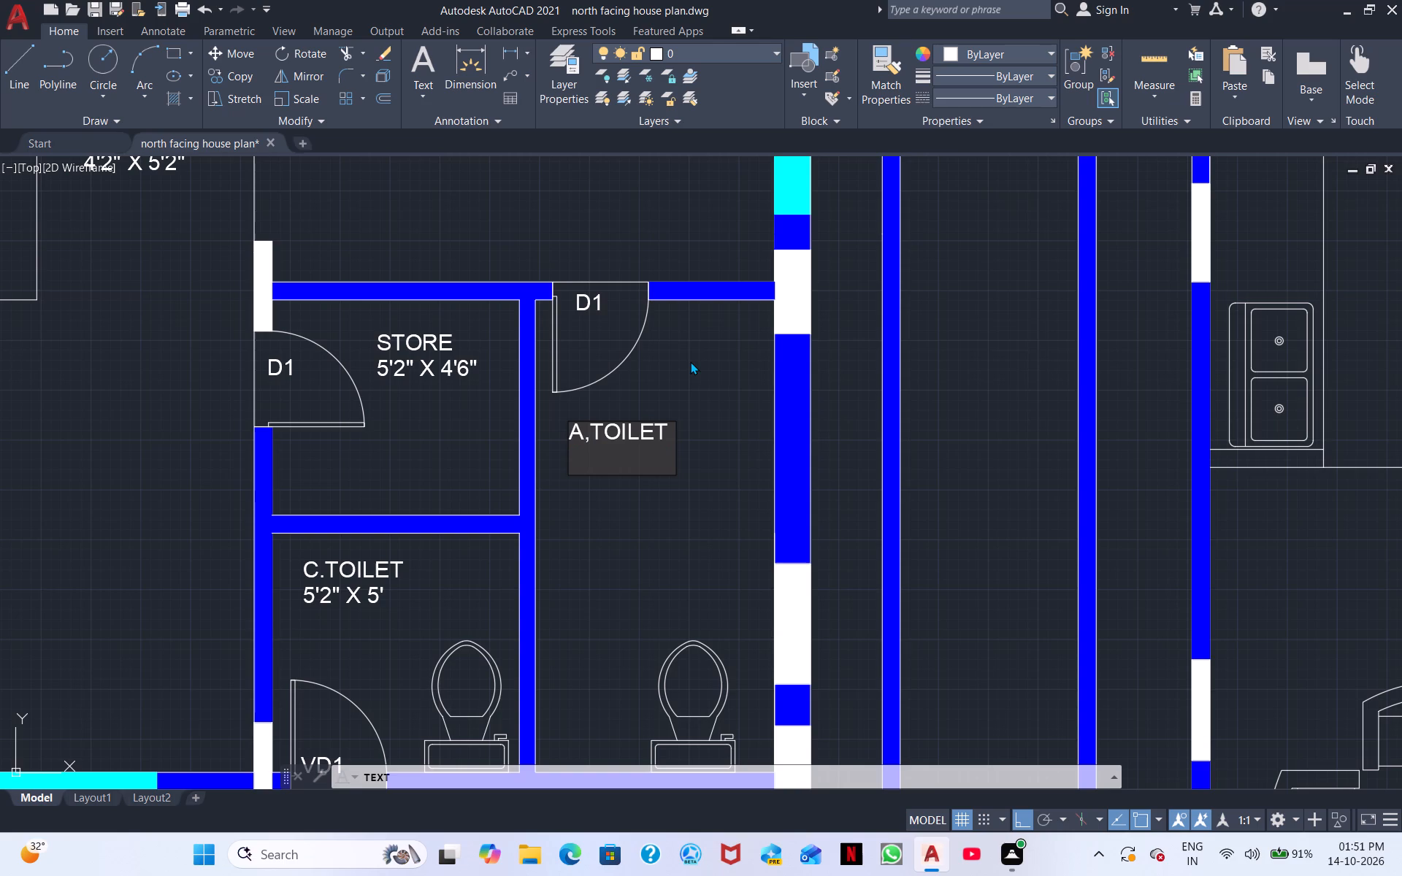
Add the size 5' X 10' as a second line beneath the A,TOILET label.
click(673, 431)
key(Return)
text(5')
key(space)
text(X)
key(space)
text(10)
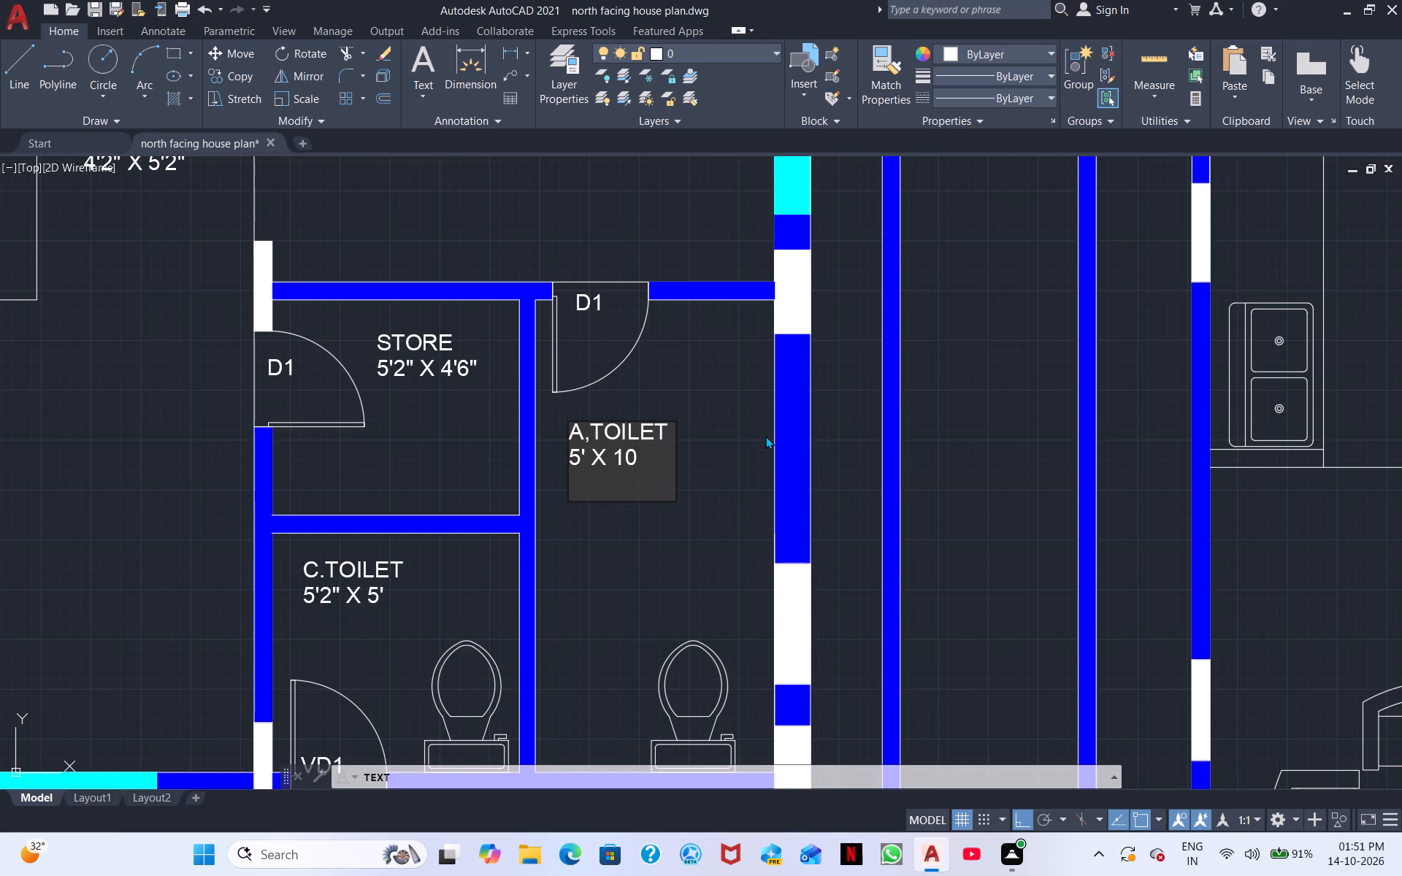
key(apostrophe)
Label the open area south of the two toilets, between the portico and the outer wall, BIKE PARKING.
middle_drag(629, 521, 611, 442)
middle_drag(601, 573, 632, 520)
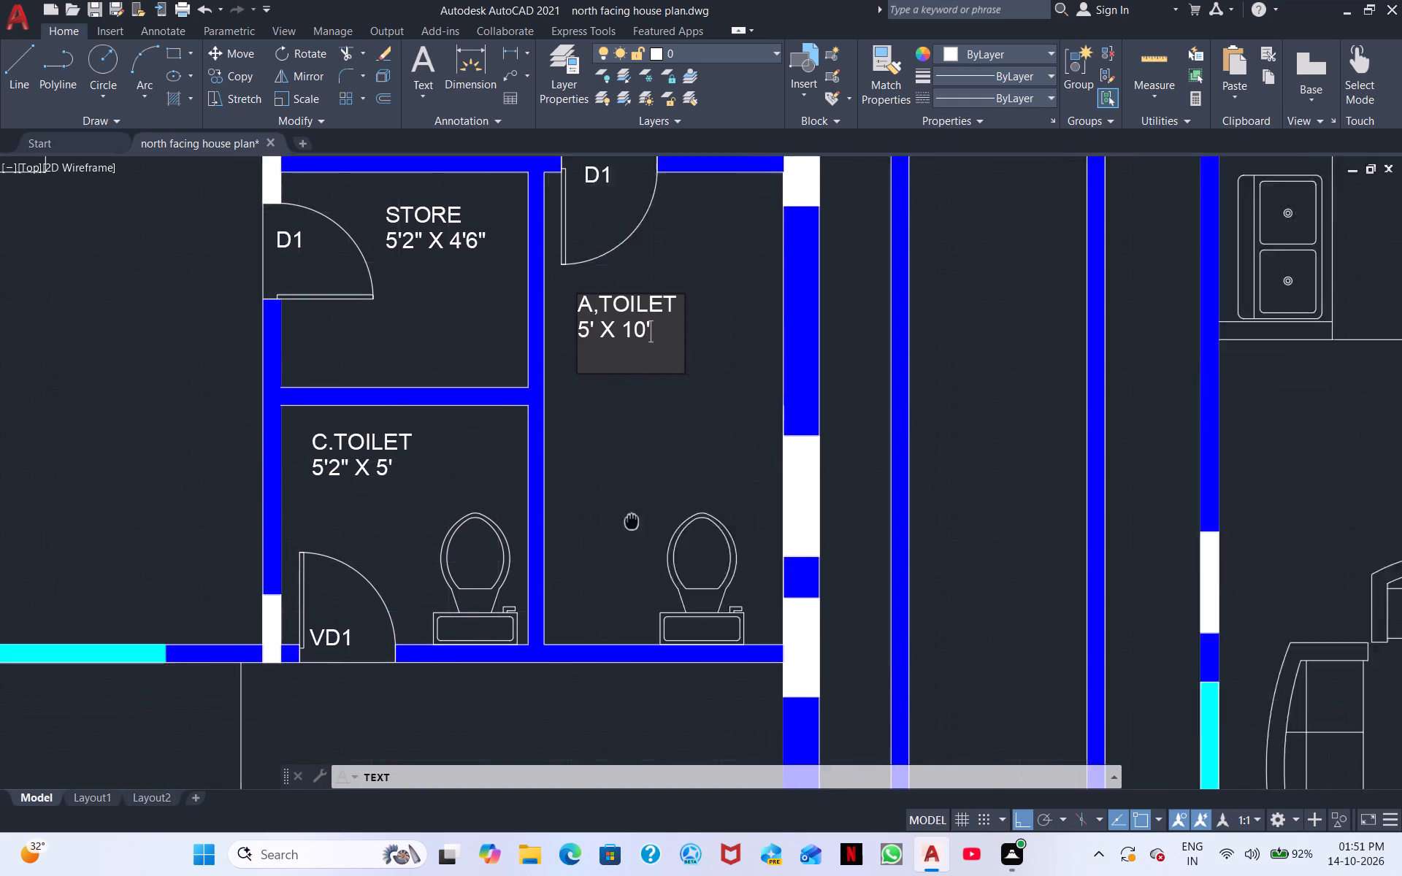
middle_drag(632, 520, 713, 410)
middle_drag(633, 531, 595, 377)
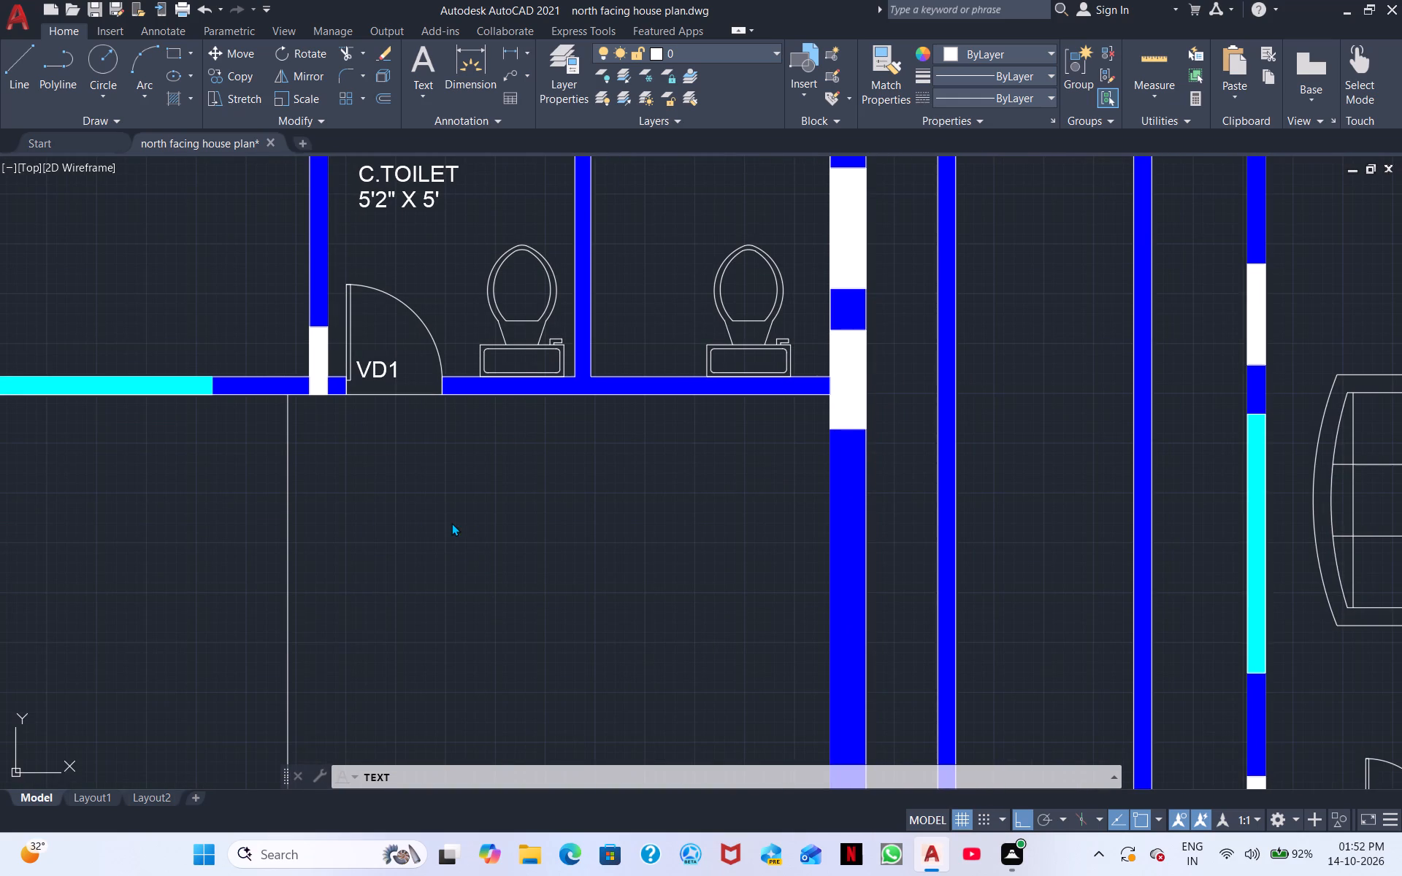
click(395, 534)
middle_drag(421, 525, 665, 457)
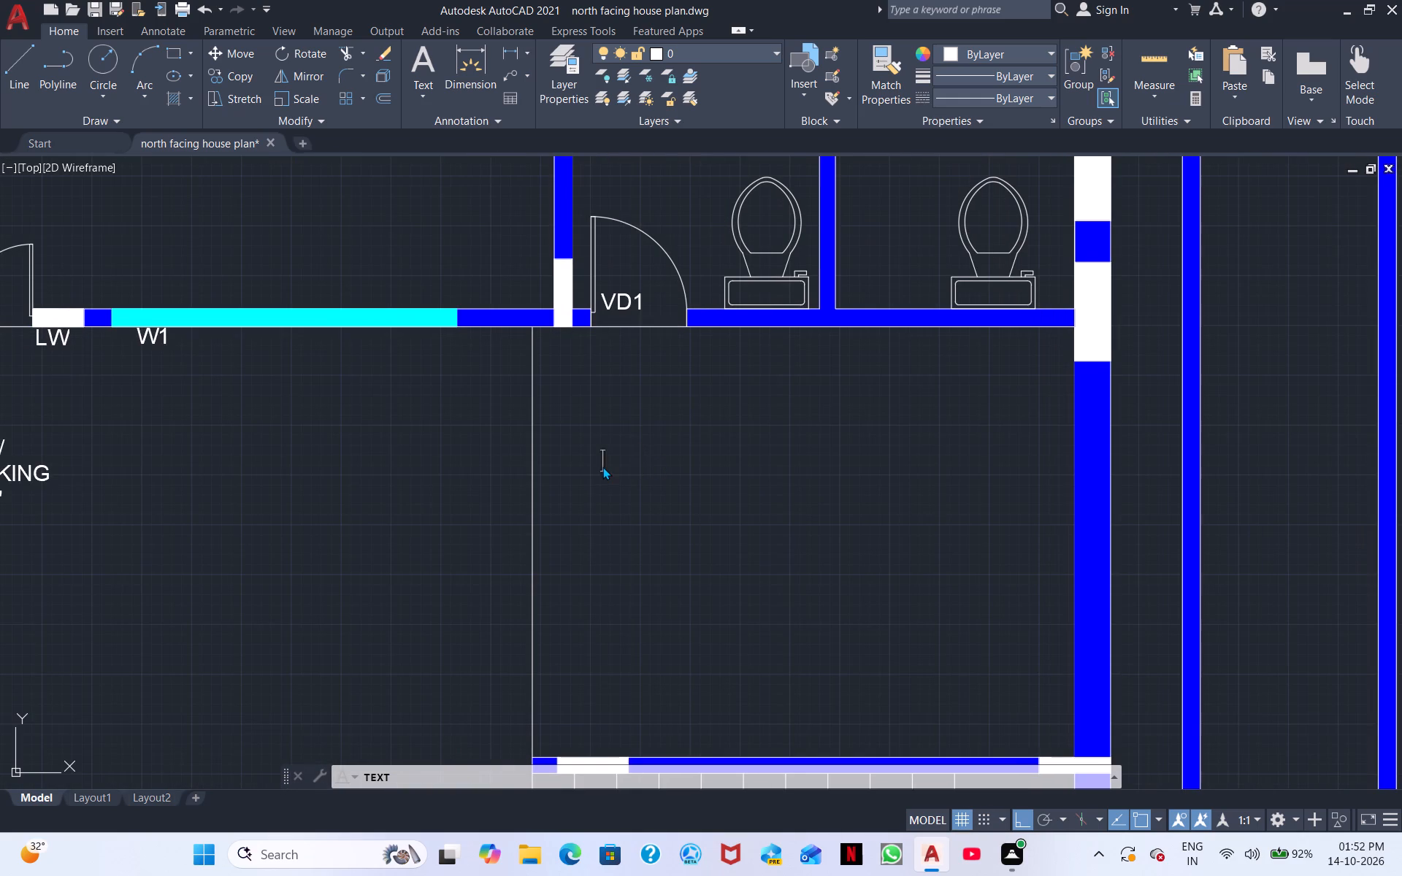
click(602, 466)
text(BIKE)
key(space)
text(PARKING)
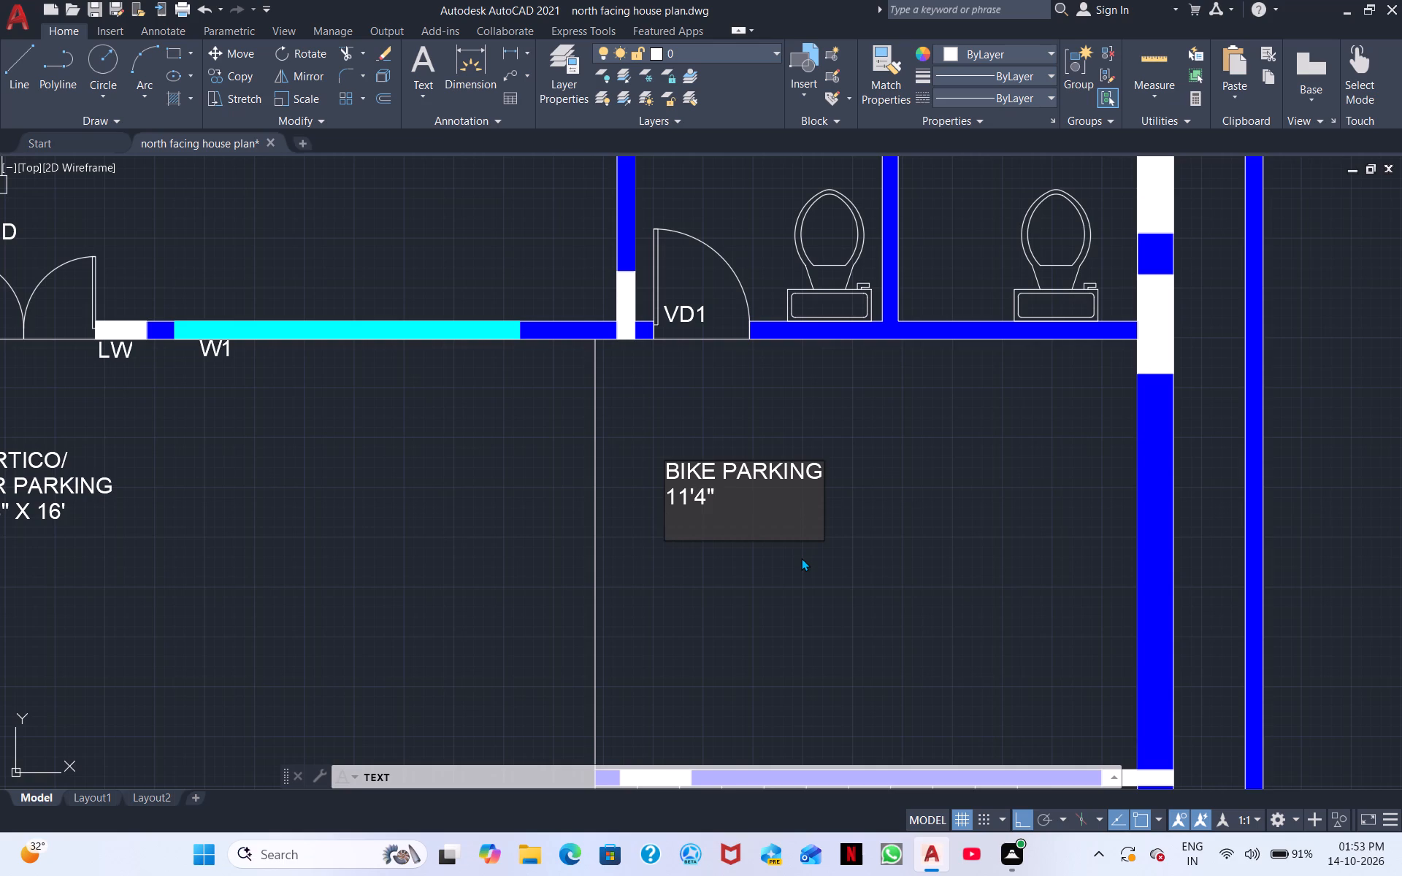
Complete the size line beneath the BIKE PARKING label as 11'4" X 9'.
key(BackSpace)
key(space)
text(X)
key(space)
text(9')
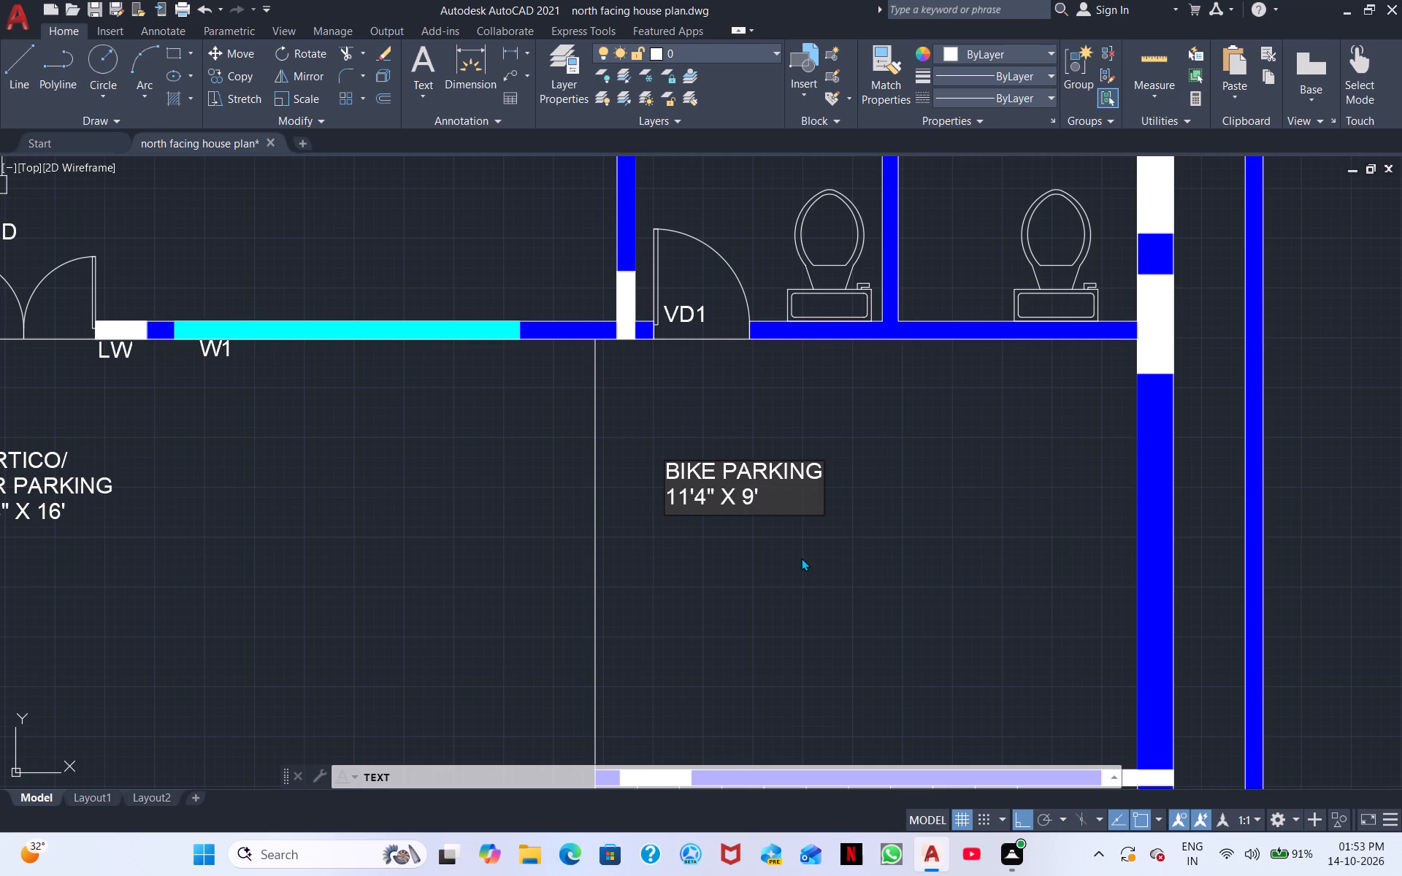
Check the stair area and the whole labelled plan for missing labels, and compare it with the unlabelled plan to the east.
middle_drag(774, 561, 851, 434)
scroll(959, 410, down, 1)
middle_drag(964, 415, 938, 336)
middle_drag(902, 412, 908, 349)
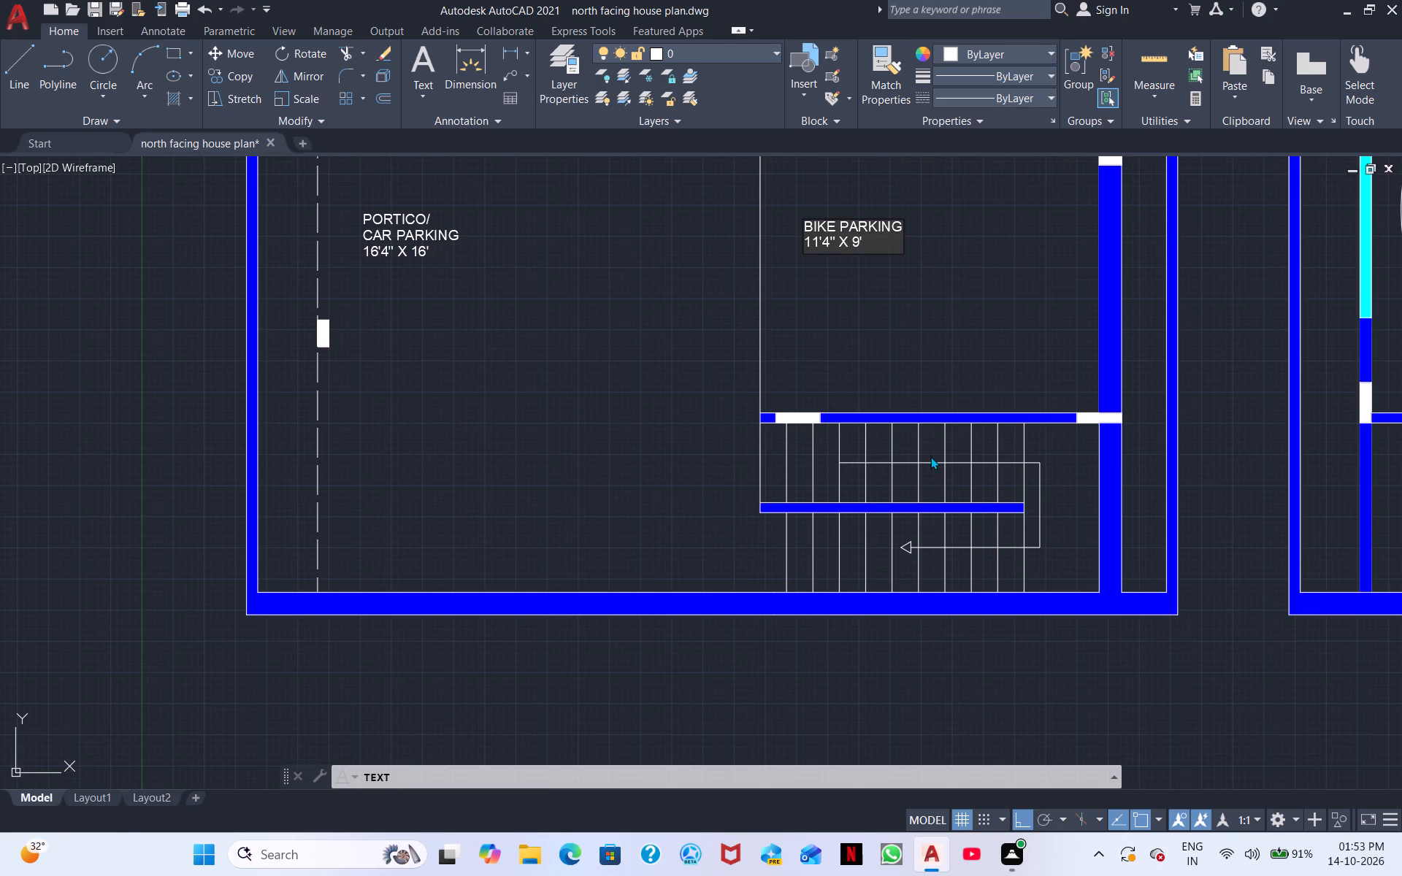
middle_drag(1039, 479, 810, 515)
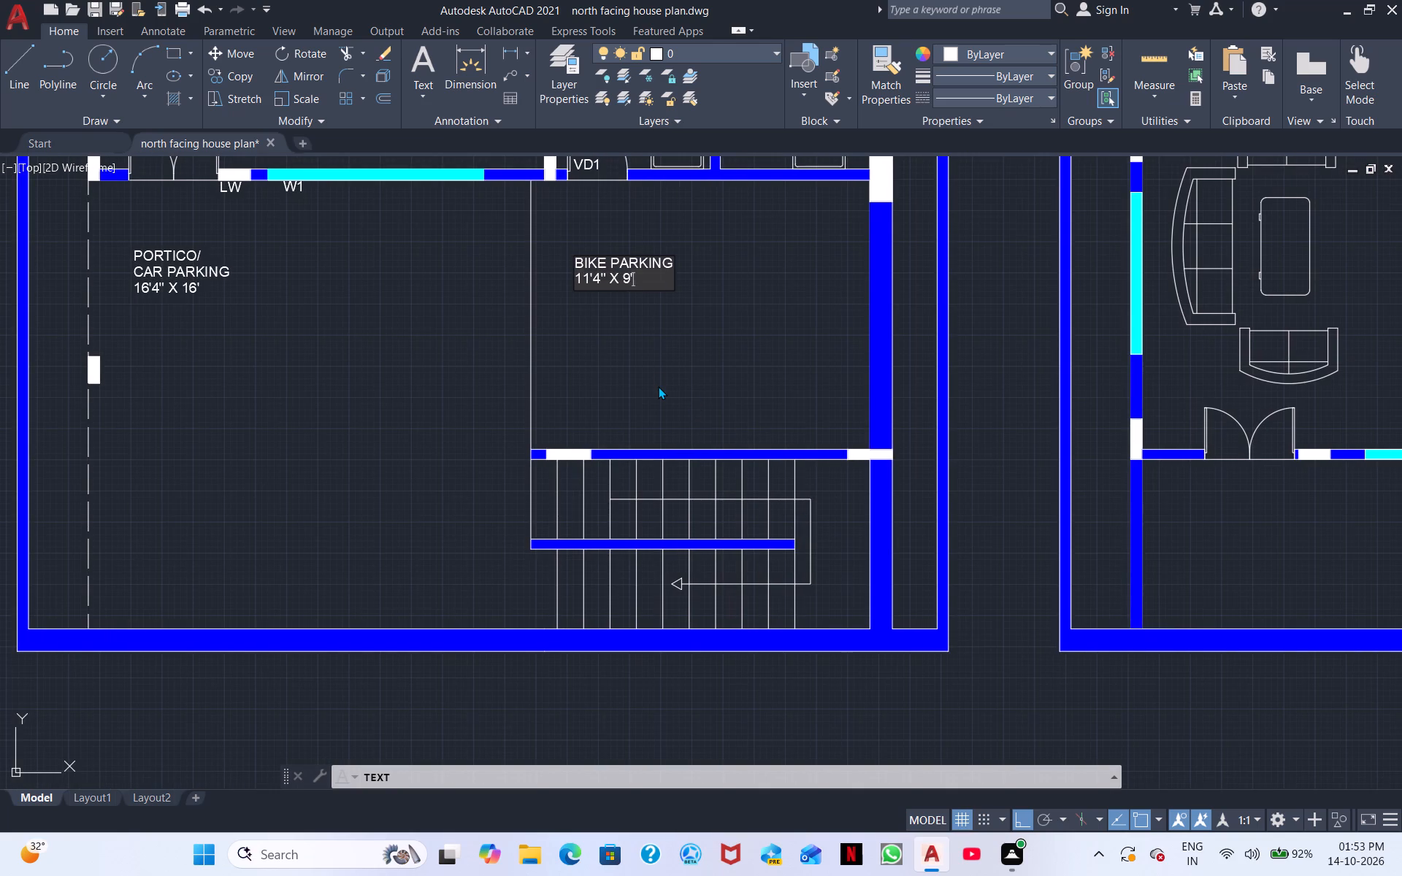
click(658, 386)
scroll(706, 352, down, 1)
middle_drag(725, 350, 627, 395)
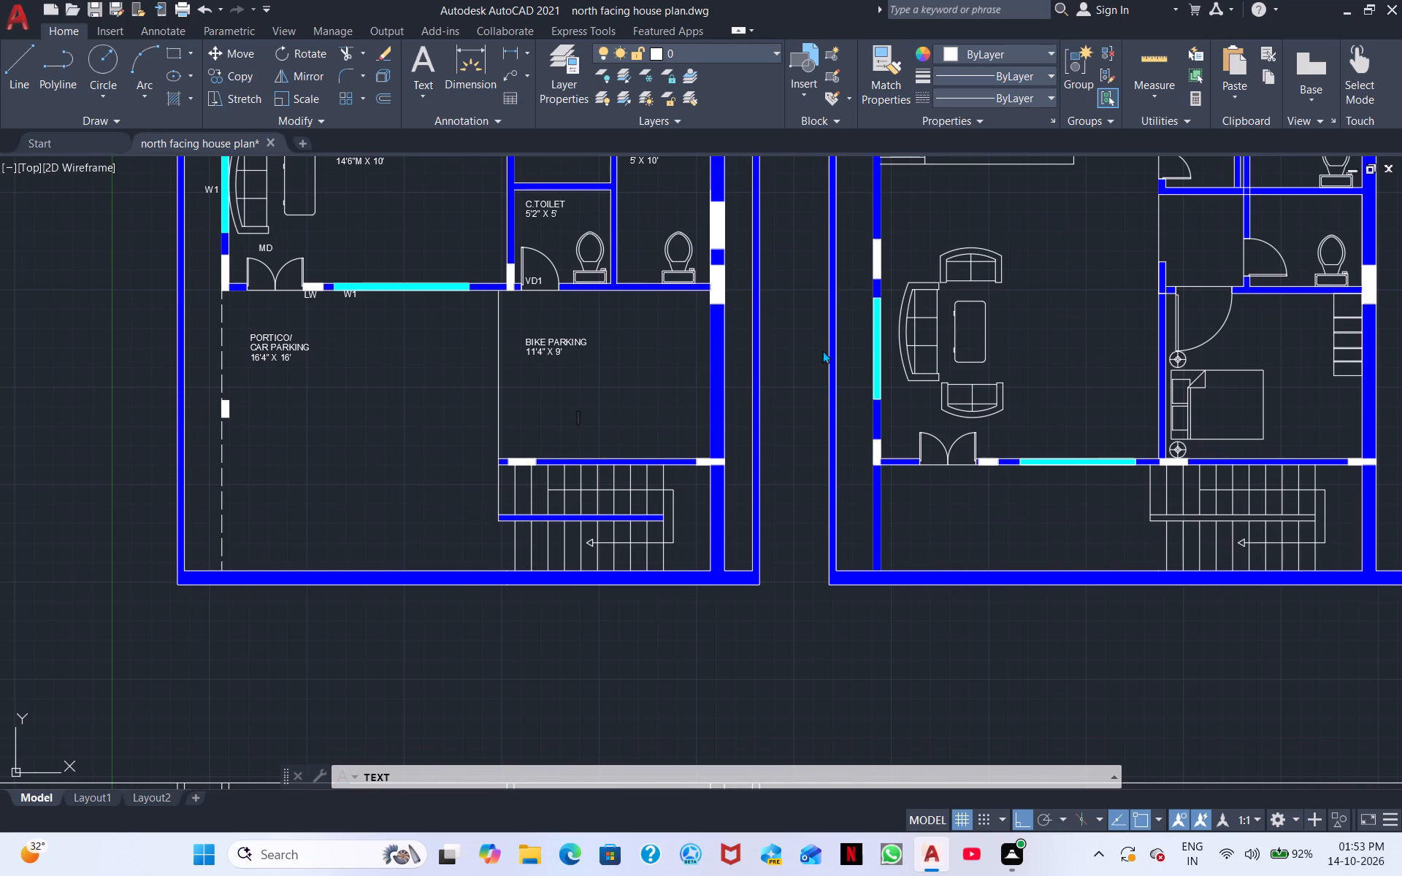
middle_drag(581, 358, 506, 547)
middle_drag(564, 416, 556, 483)
scroll(552, 477, down, 1)
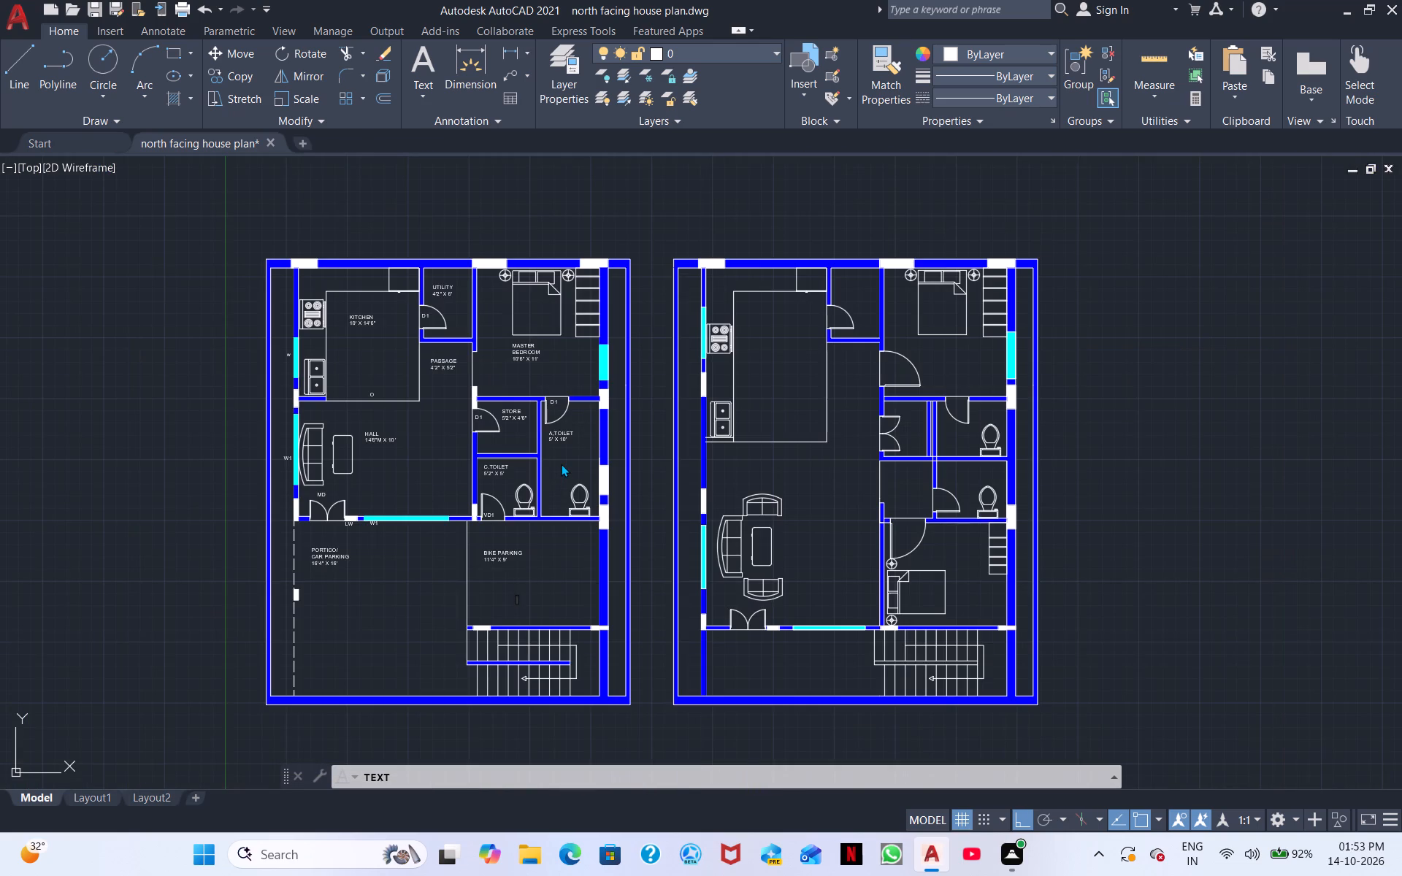
scroll(561, 464, up, 2)
middle_drag(575, 469, 678, 485)
scroll(677, 485, down, 1)
scroll(636, 390, down, 2)
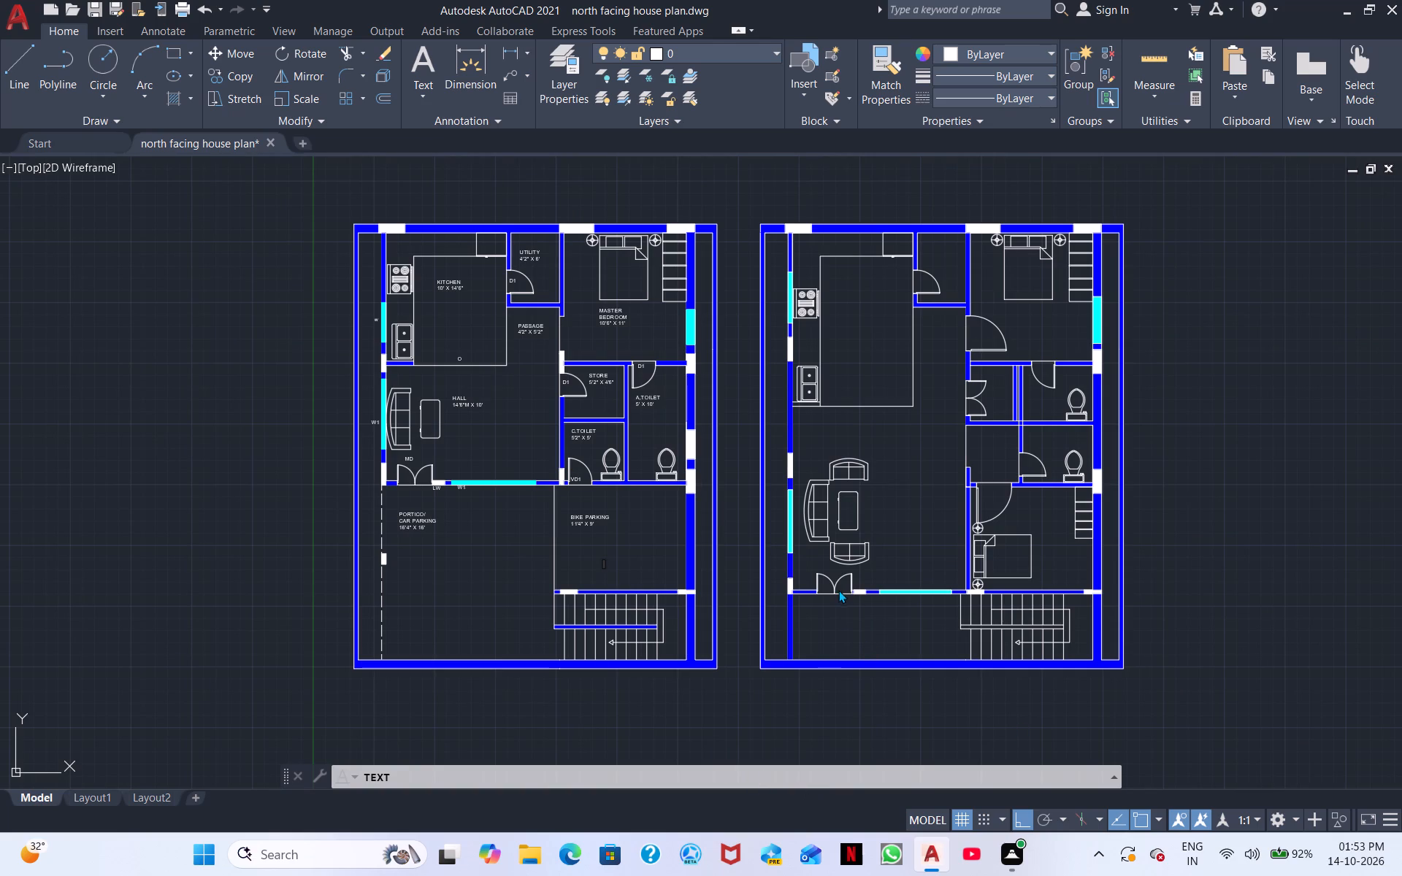
Label the open area south of the double entrance door in the second plan BALCONY.
click(809, 618)
middle_drag(809, 618, 724, 639)
scroll(740, 632, up, 3)
middle_drag(735, 653, 732, 631)
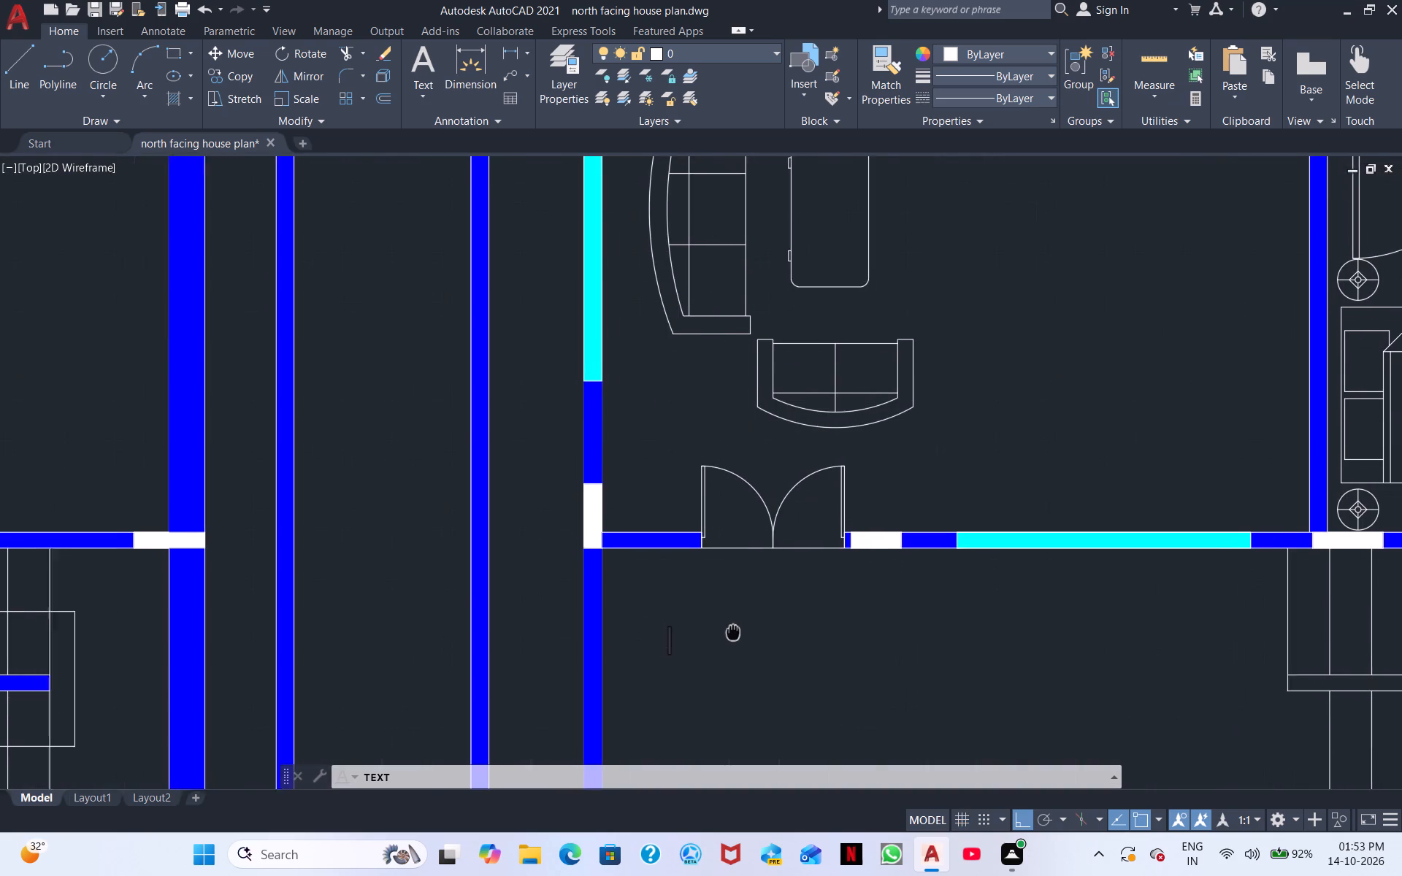
middle_drag(732, 631, 713, 597)
click(728, 615)
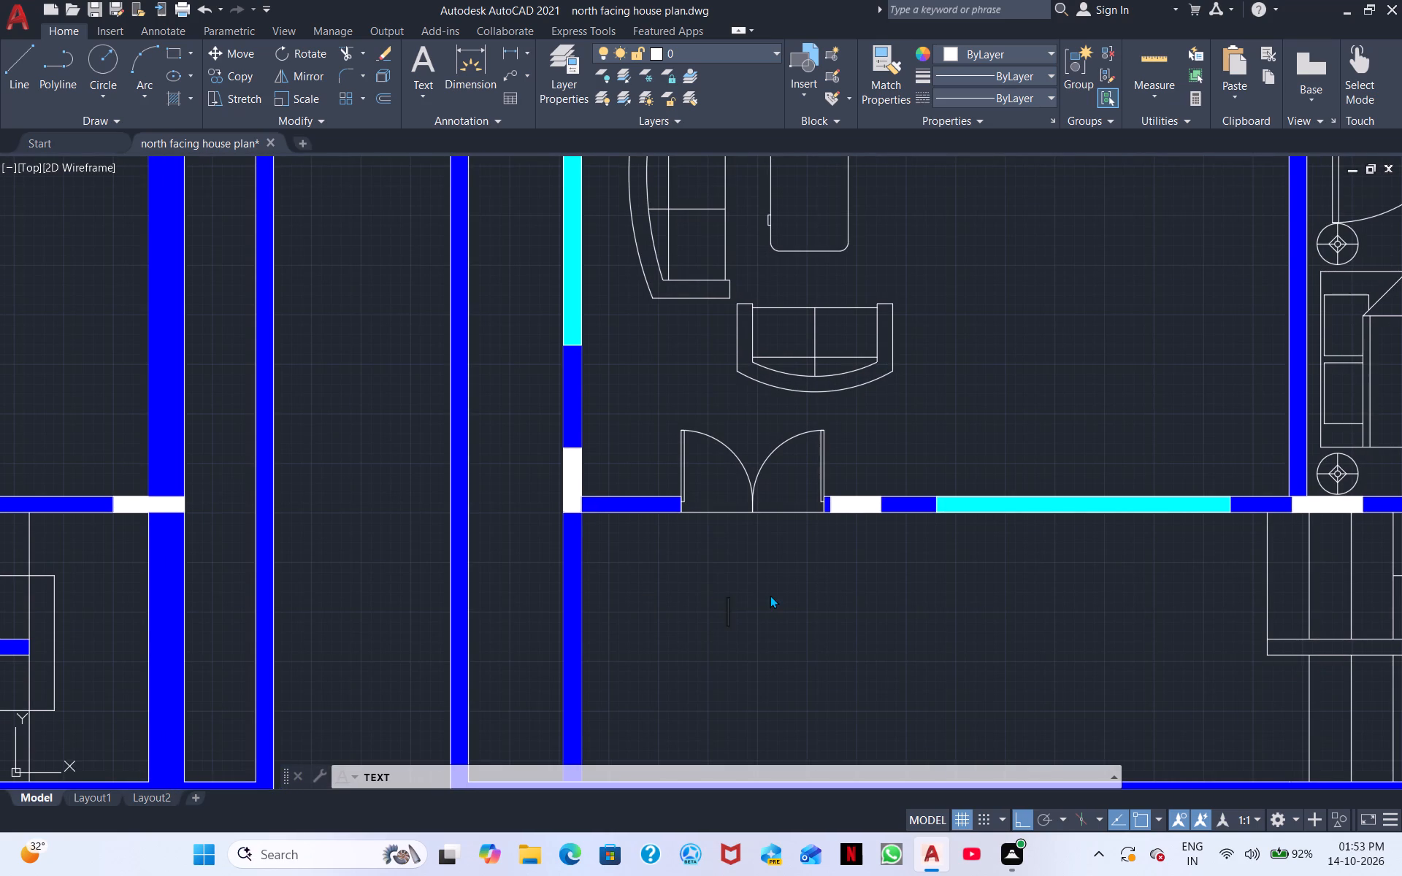
click(770, 595)
click(771, 610)
text(BALCONY)
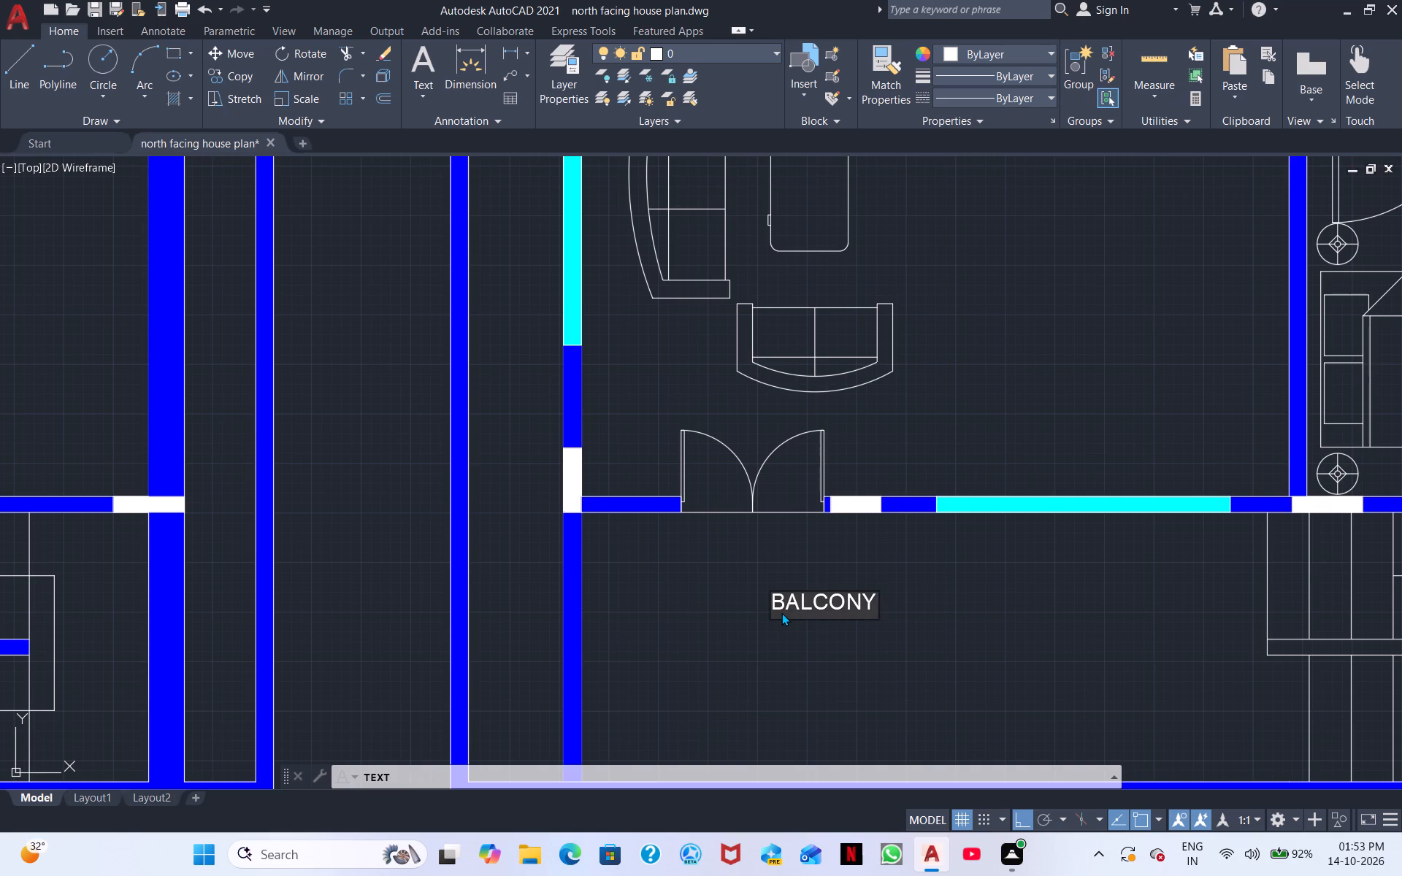
key(space)
Add the size 14'2" X 6'6" as a second line beneath the BALCONY label.
key(Return)
text(14')
text(2")
key(space)
text(X)
key(space)
text(6'6)
key(shift+quotedbl)
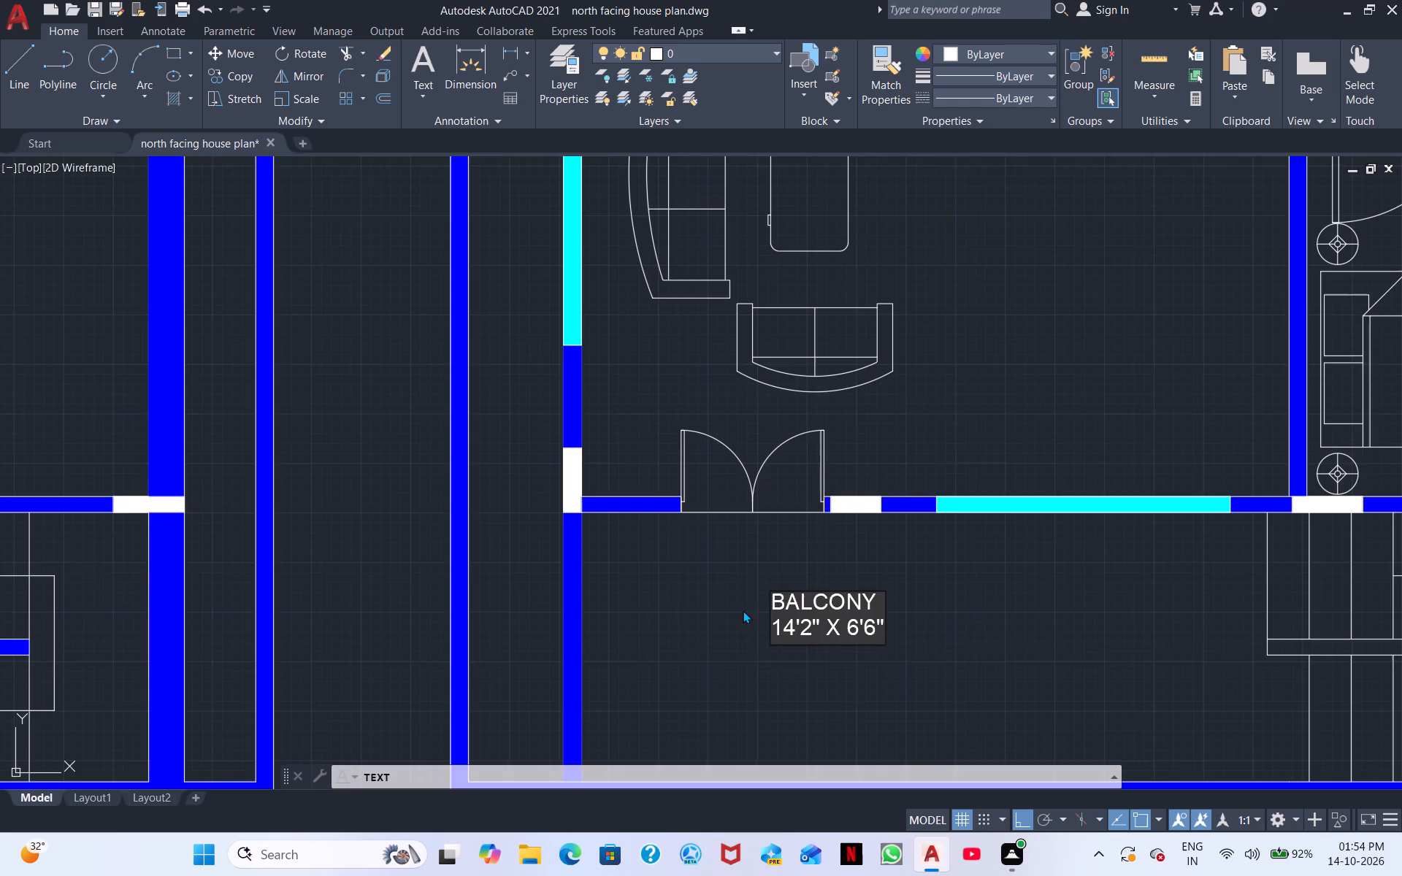
Review the room, door and window labels of the first plan as a reference for labelling the second plan.
middle_drag(756, 668, 789, 791)
scroll(876, 568, down, 1)
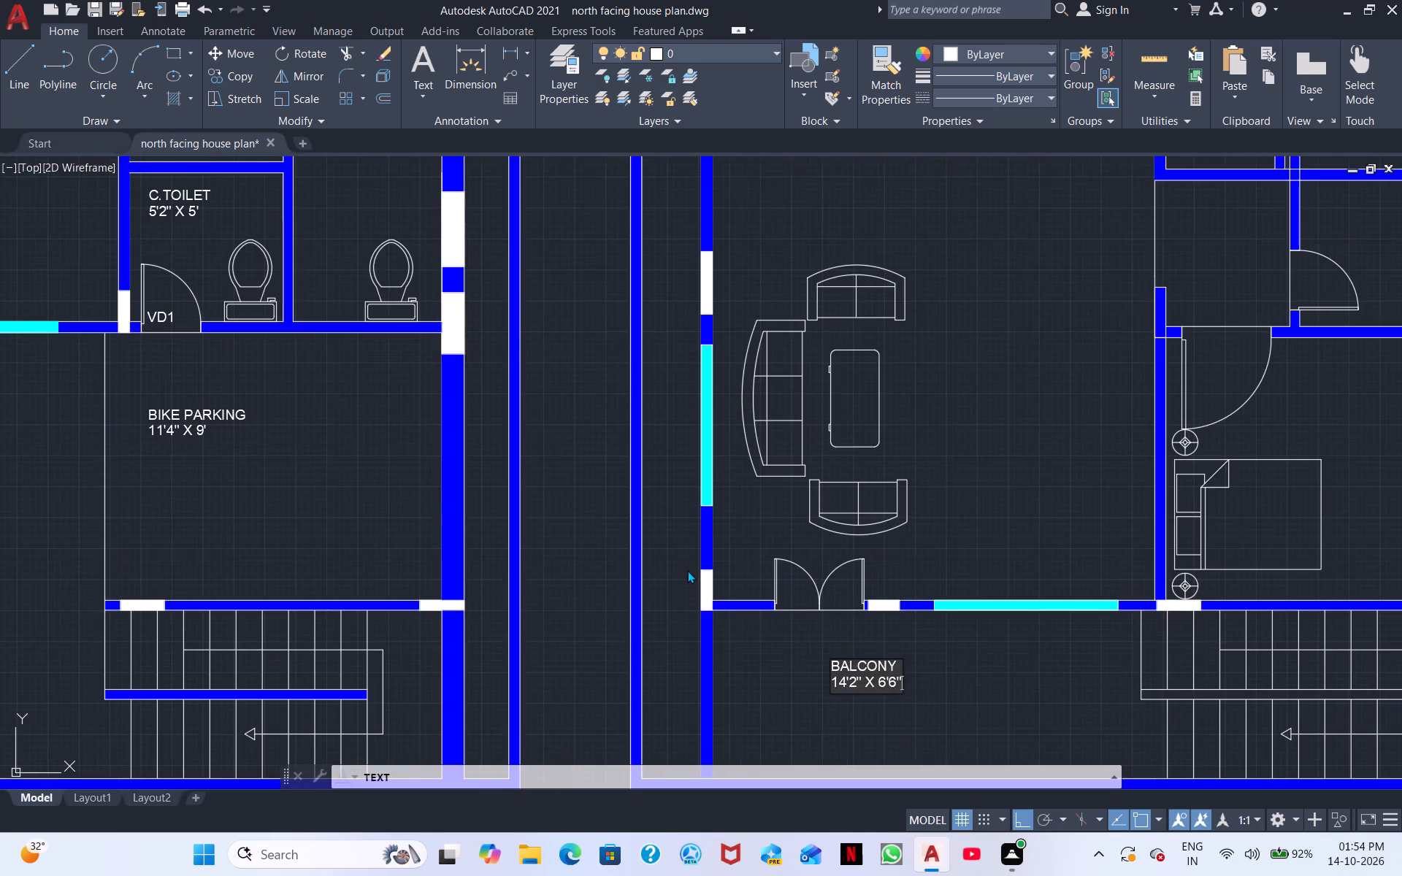
scroll(686, 557, down, 1)
middle_drag(396, 471, 714, 509)
scroll(714, 509, down, 1)
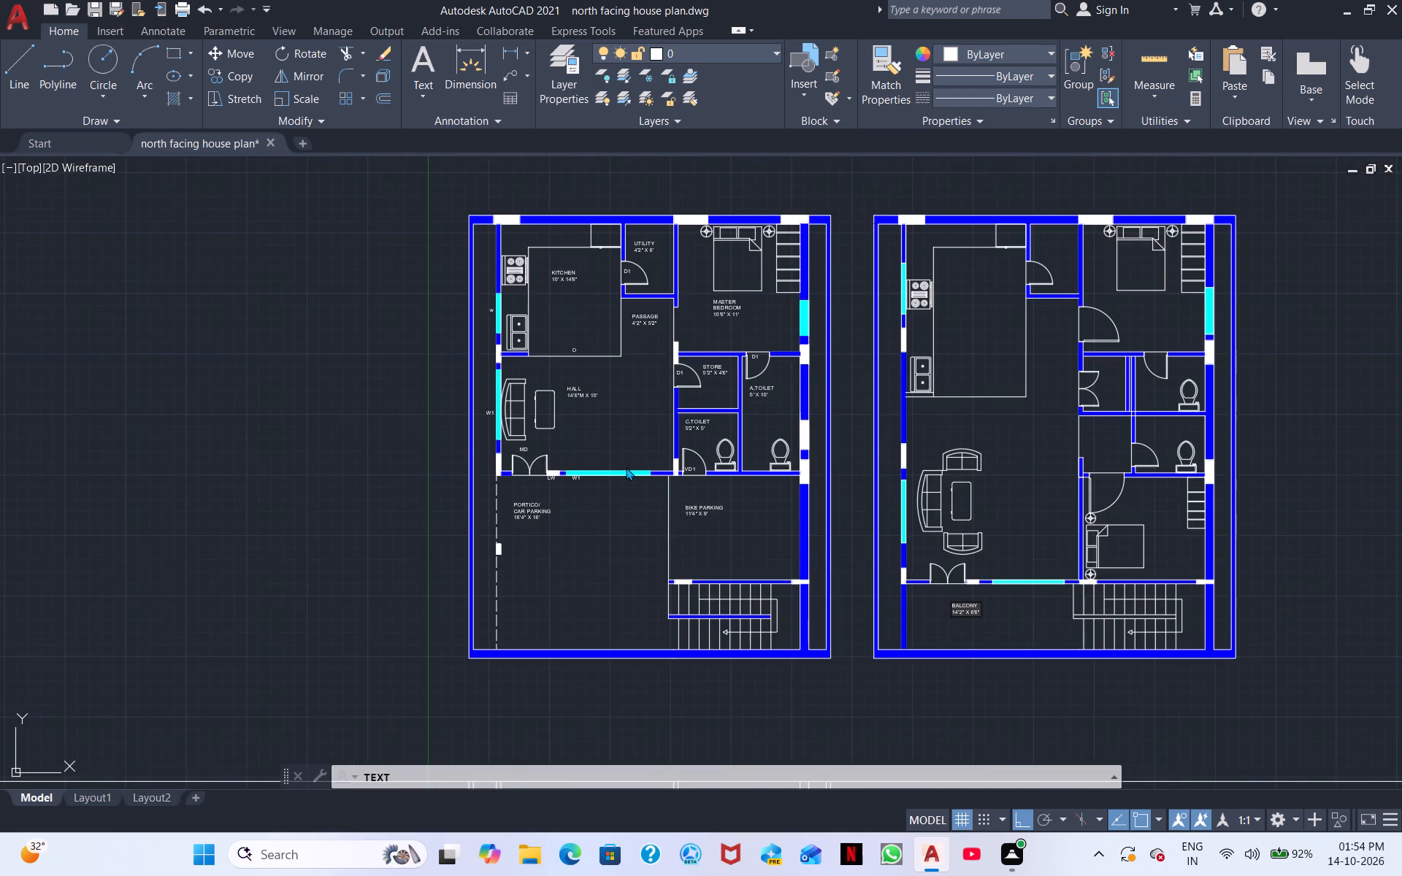
scroll(598, 448, up, 1)
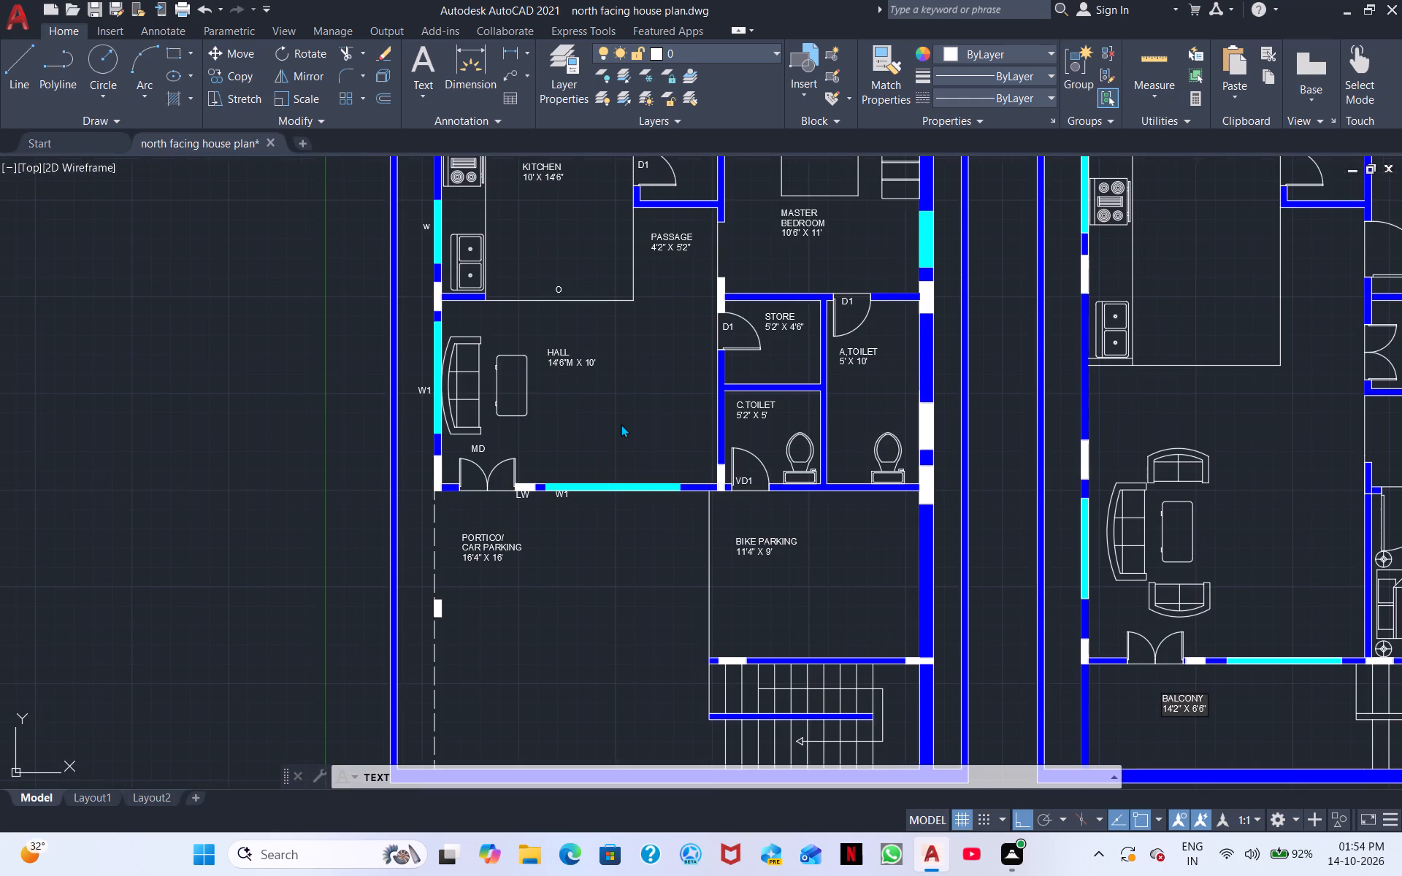
scroll(621, 424, up, 1)
middle_drag(621, 424, 259, 494)
scroll(500, 395, down, 1)
middle_drag(509, 344, 461, 496)
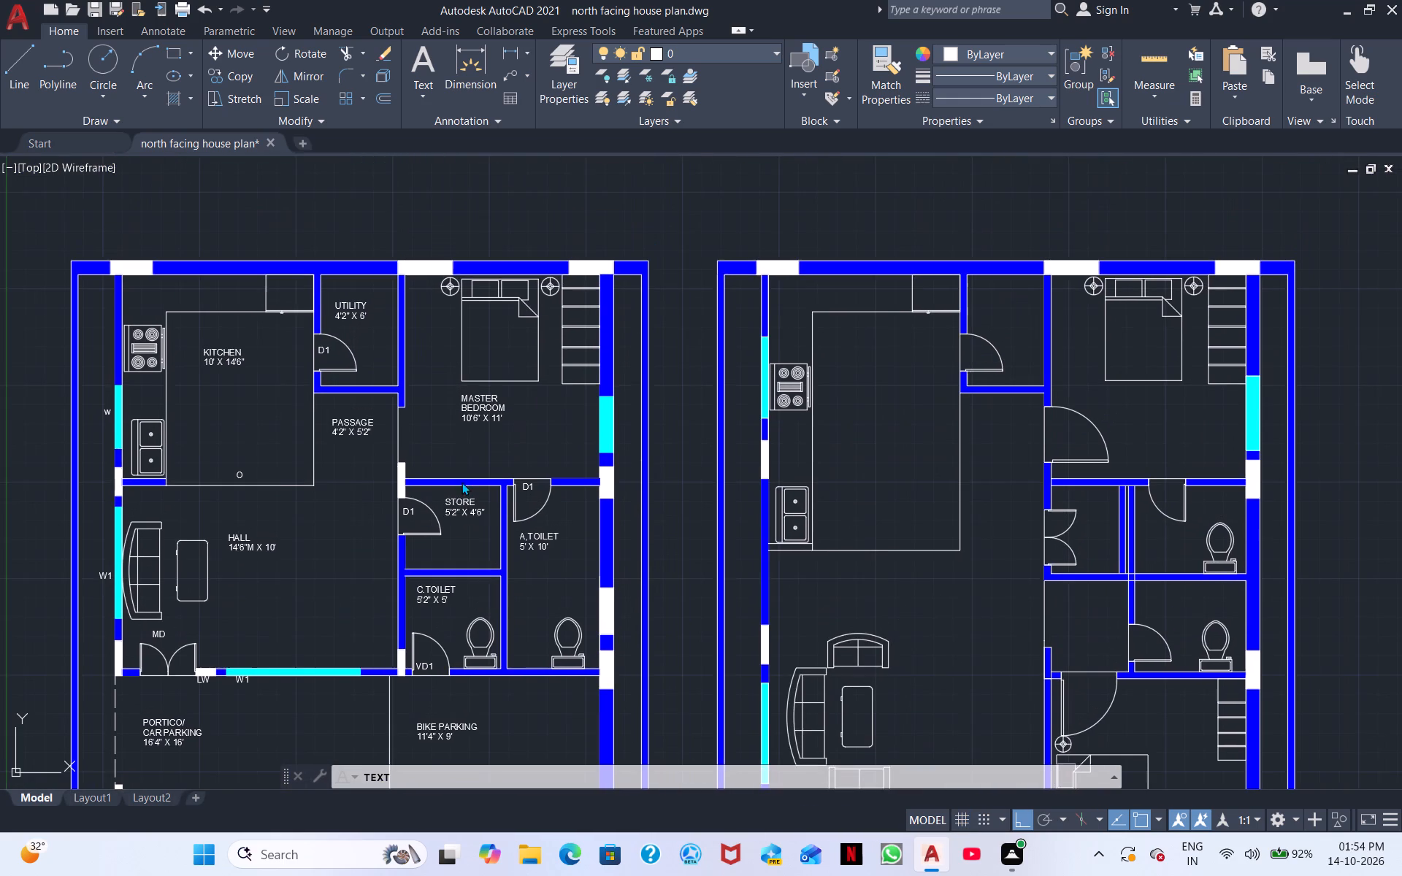
scroll(453, 388, down, 1)
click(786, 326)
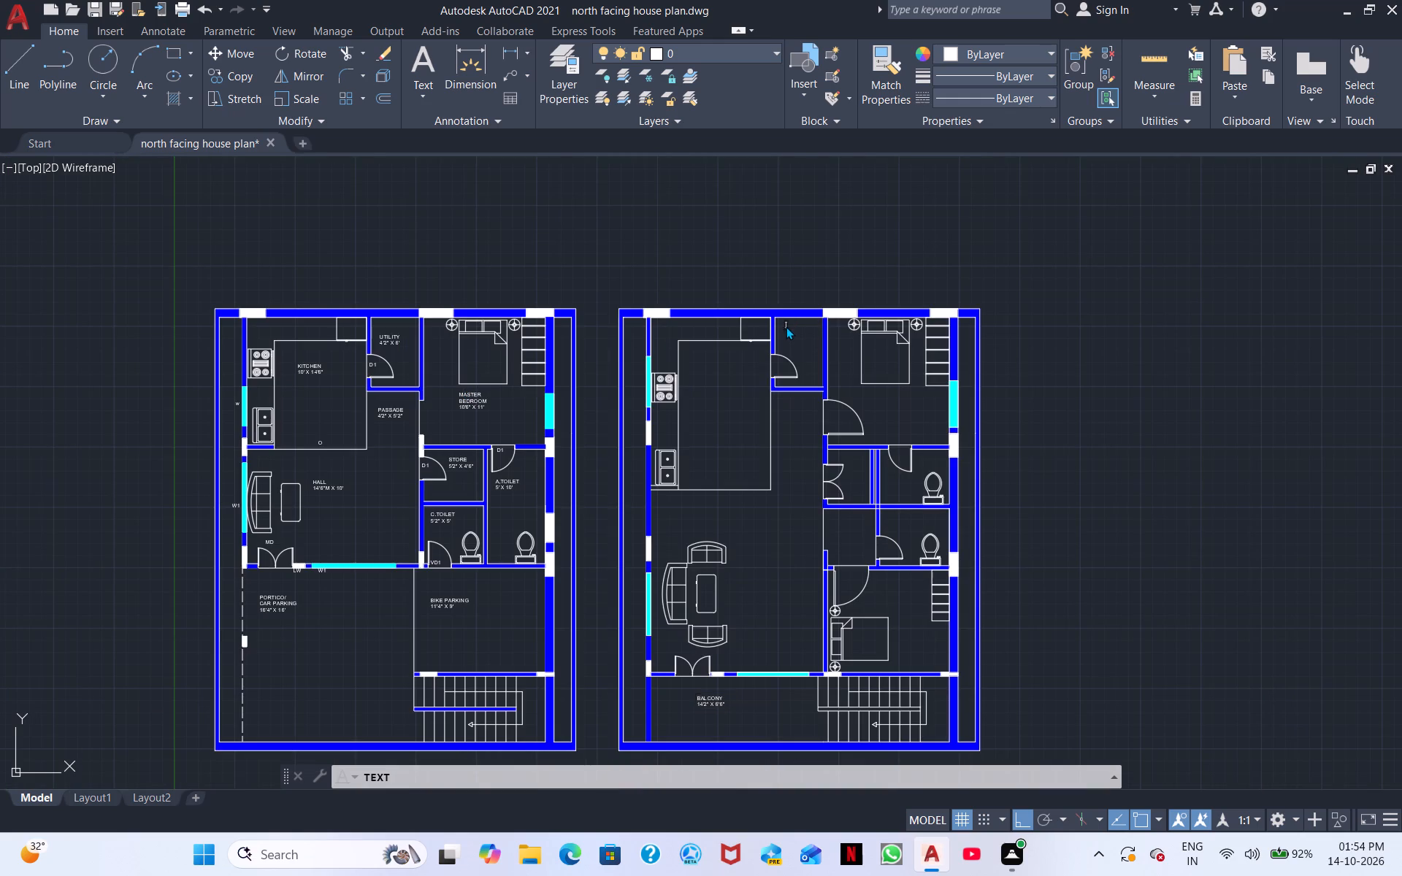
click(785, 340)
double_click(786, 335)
Label the window beside the stove in the second plan W, just outside the west wall.
scroll(638, 456, up, 1)
middle_drag(648, 417, 797, 514)
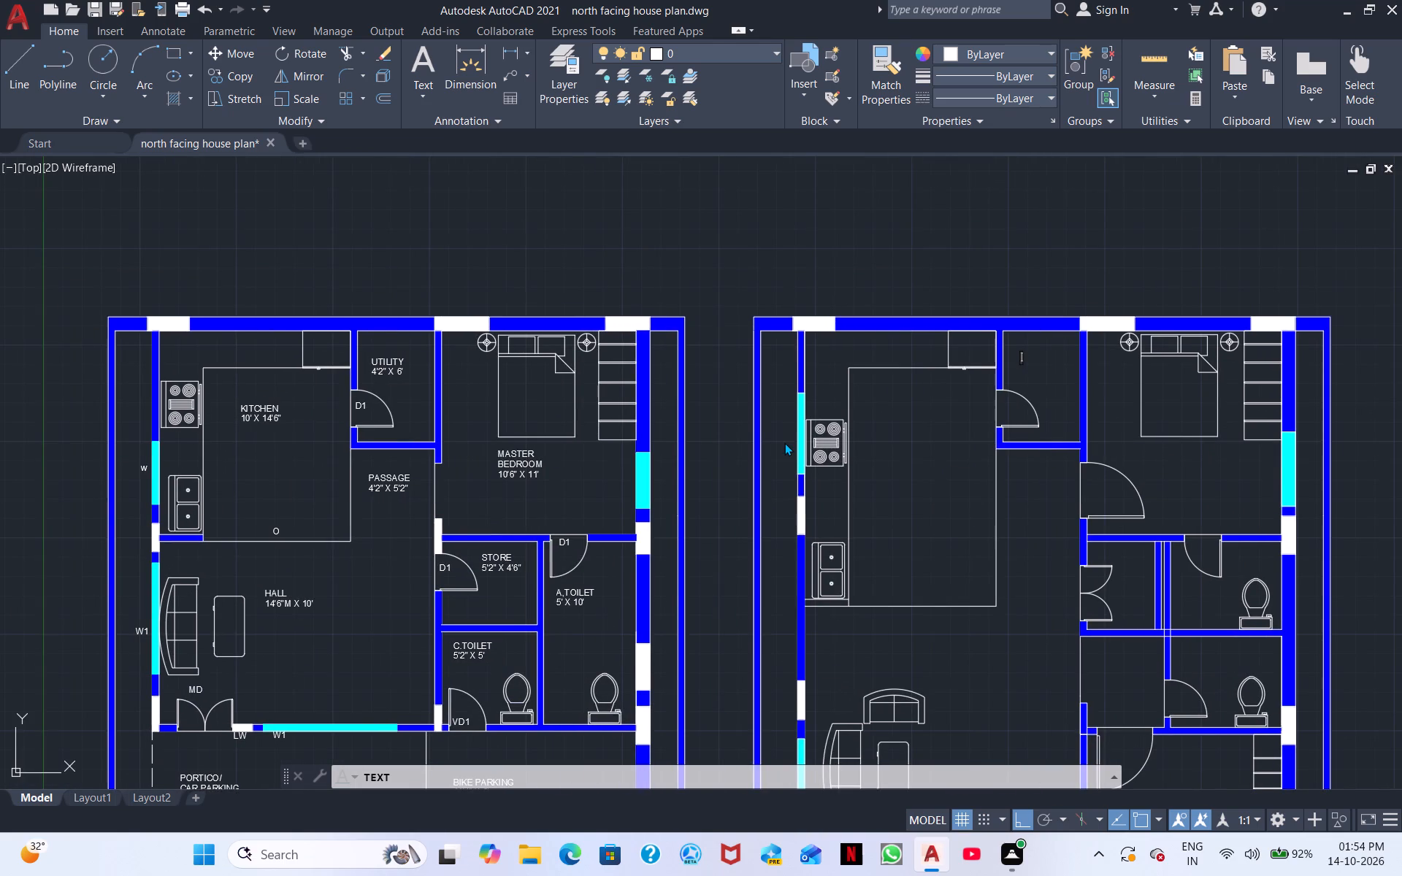
scroll(767, 426, up, 2)
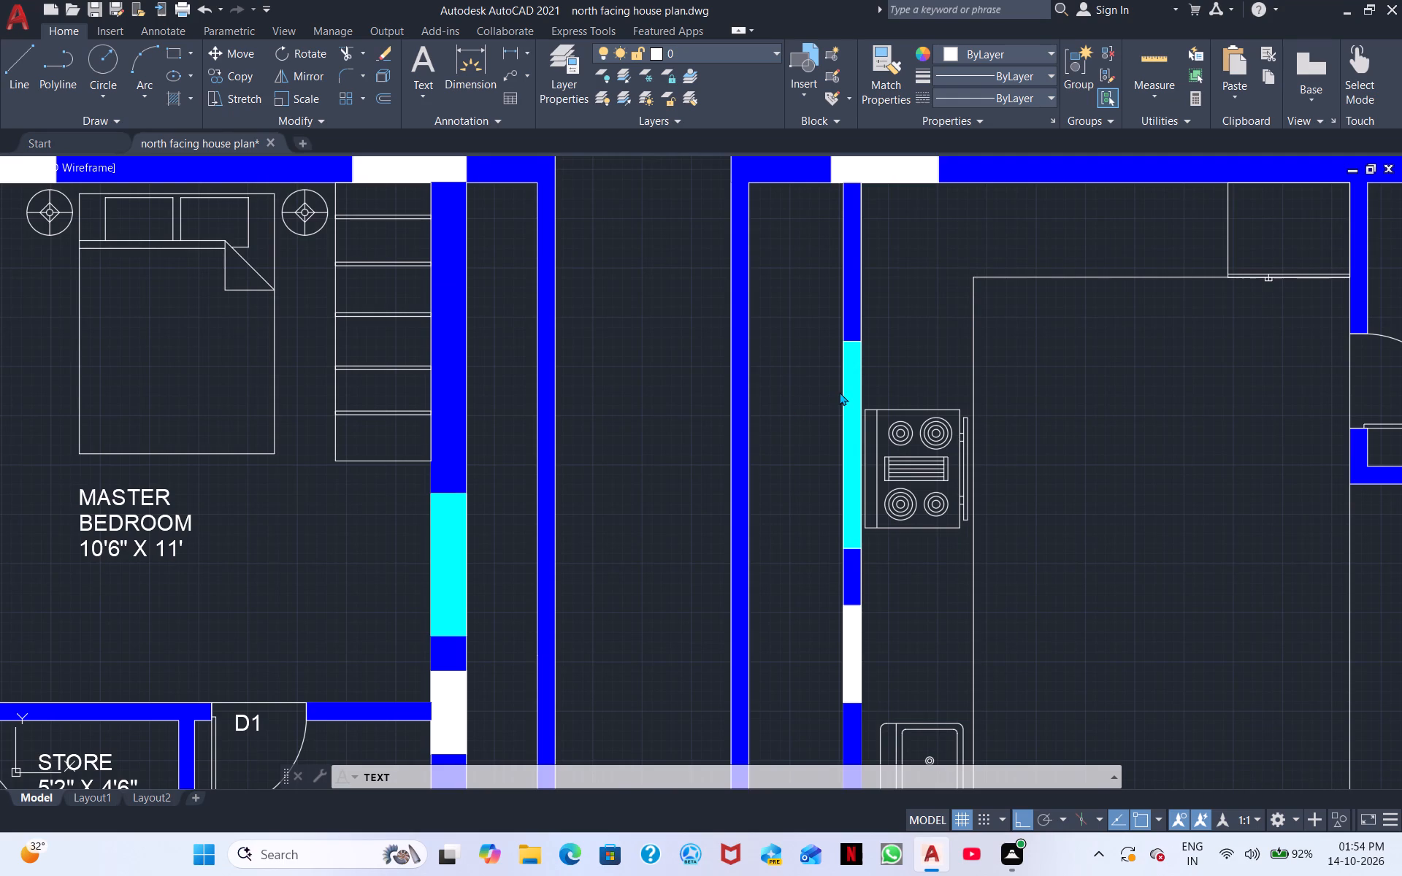
click(800, 428)
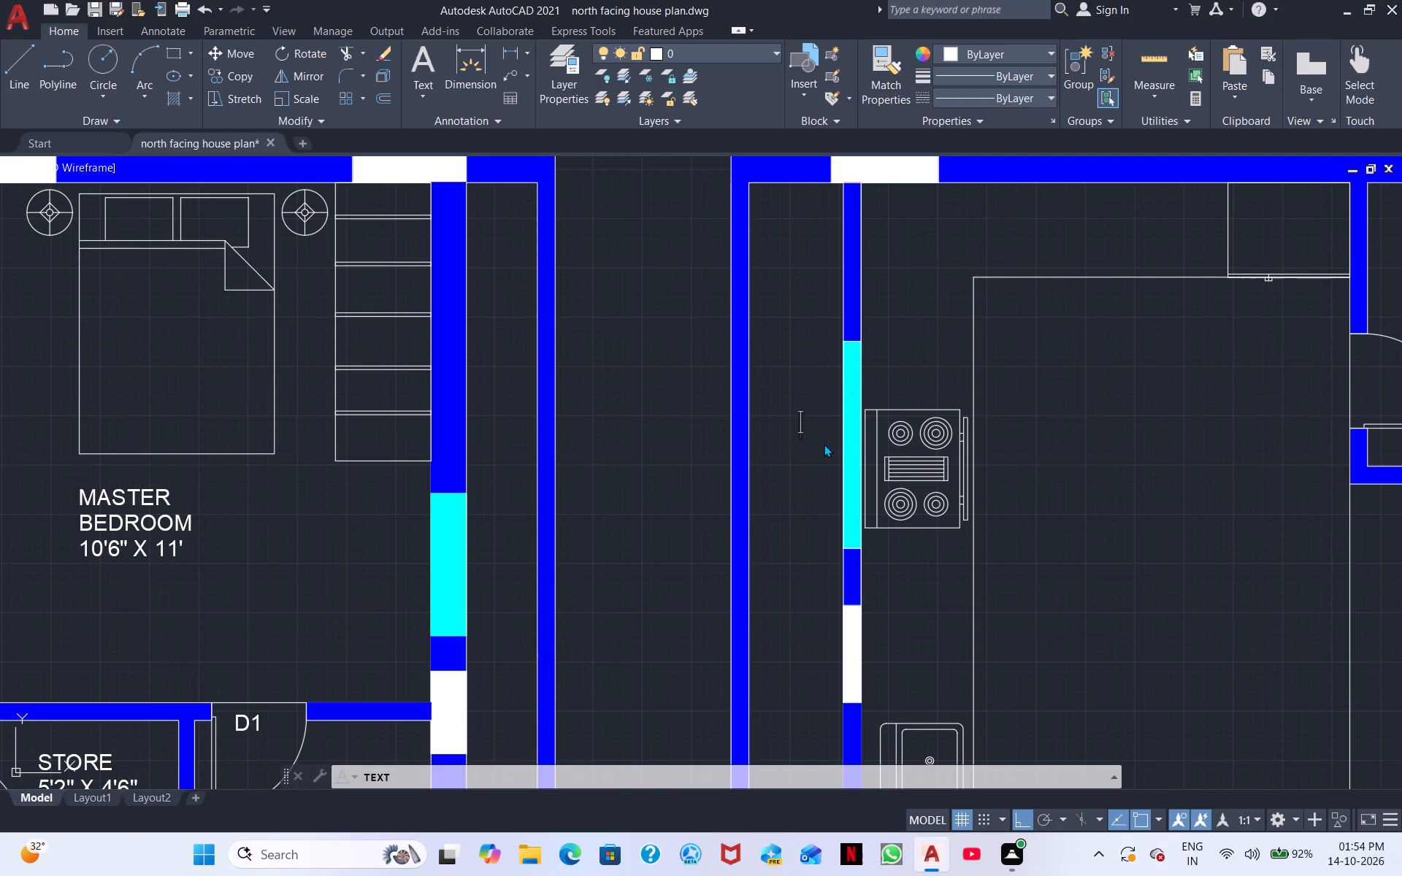
click(812, 453)
click(800, 462)
key(w)
Label the window behind the long sofa in the second plan W1, just outside the west wall.
middle_drag(818, 653, 692, 523)
middle_drag(657, 580, 649, 458)
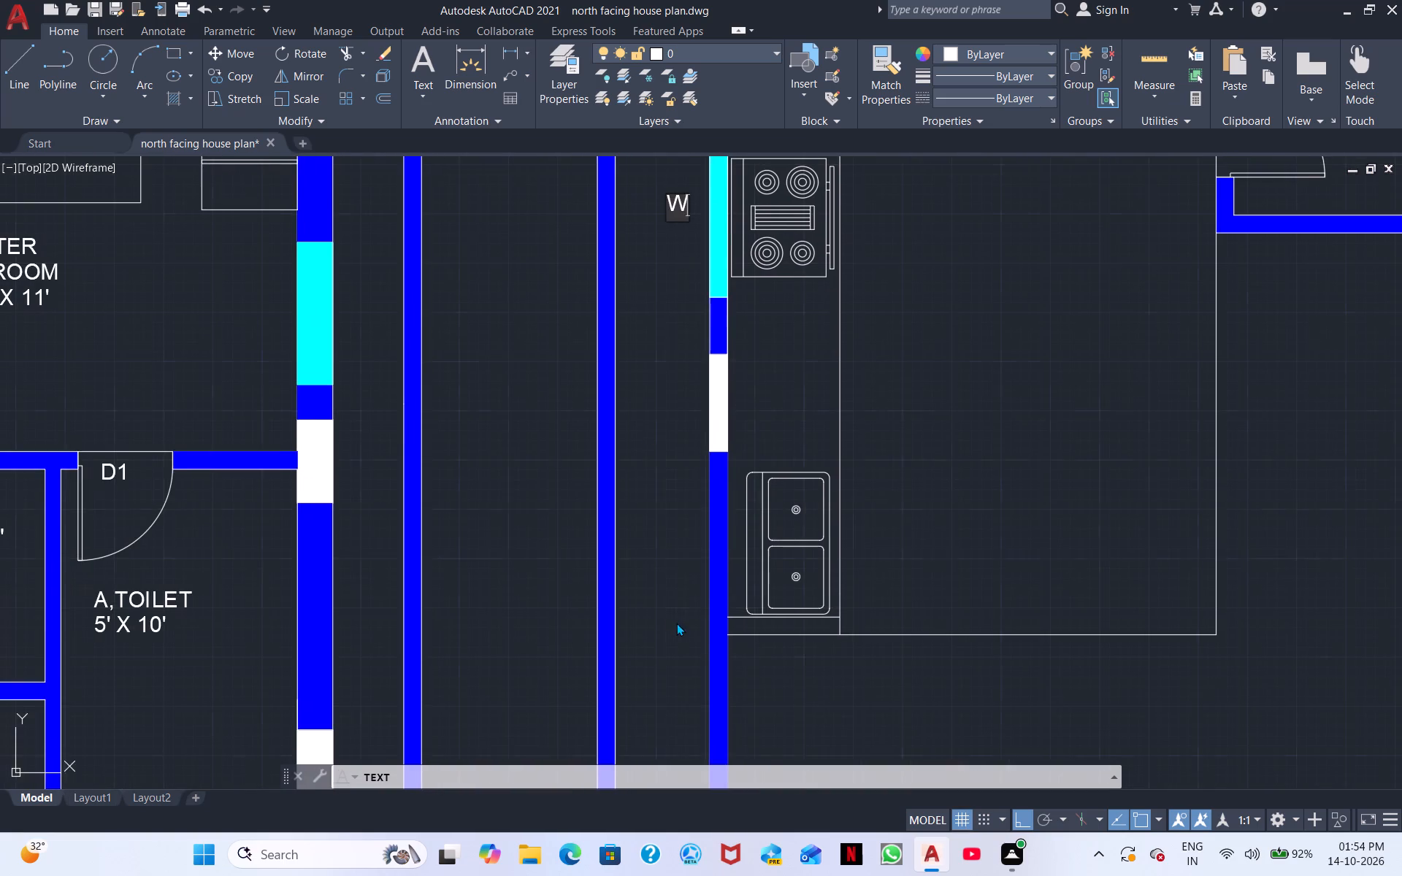
middle_drag(677, 623, 648, 430)
middle_drag(686, 567, 671, 446)
middle_drag(653, 607, 647, 461)
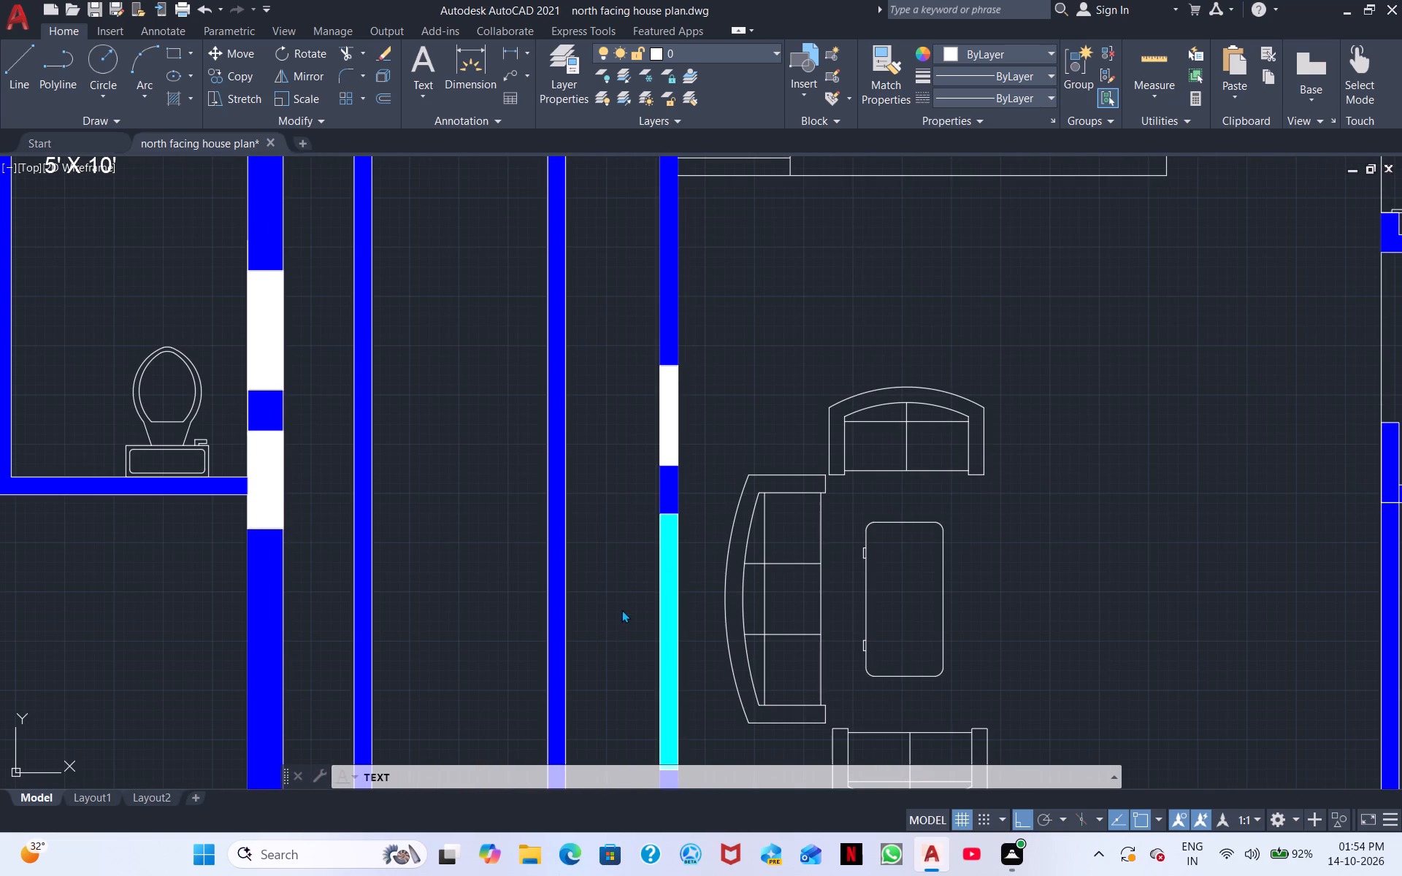
click(606, 604)
text(W1)
Label the room with the stove and sink in the second plan KITCHEN.
middle_drag(1000, 615, 545, 734)
middle_drag(559, 608, 561, 760)
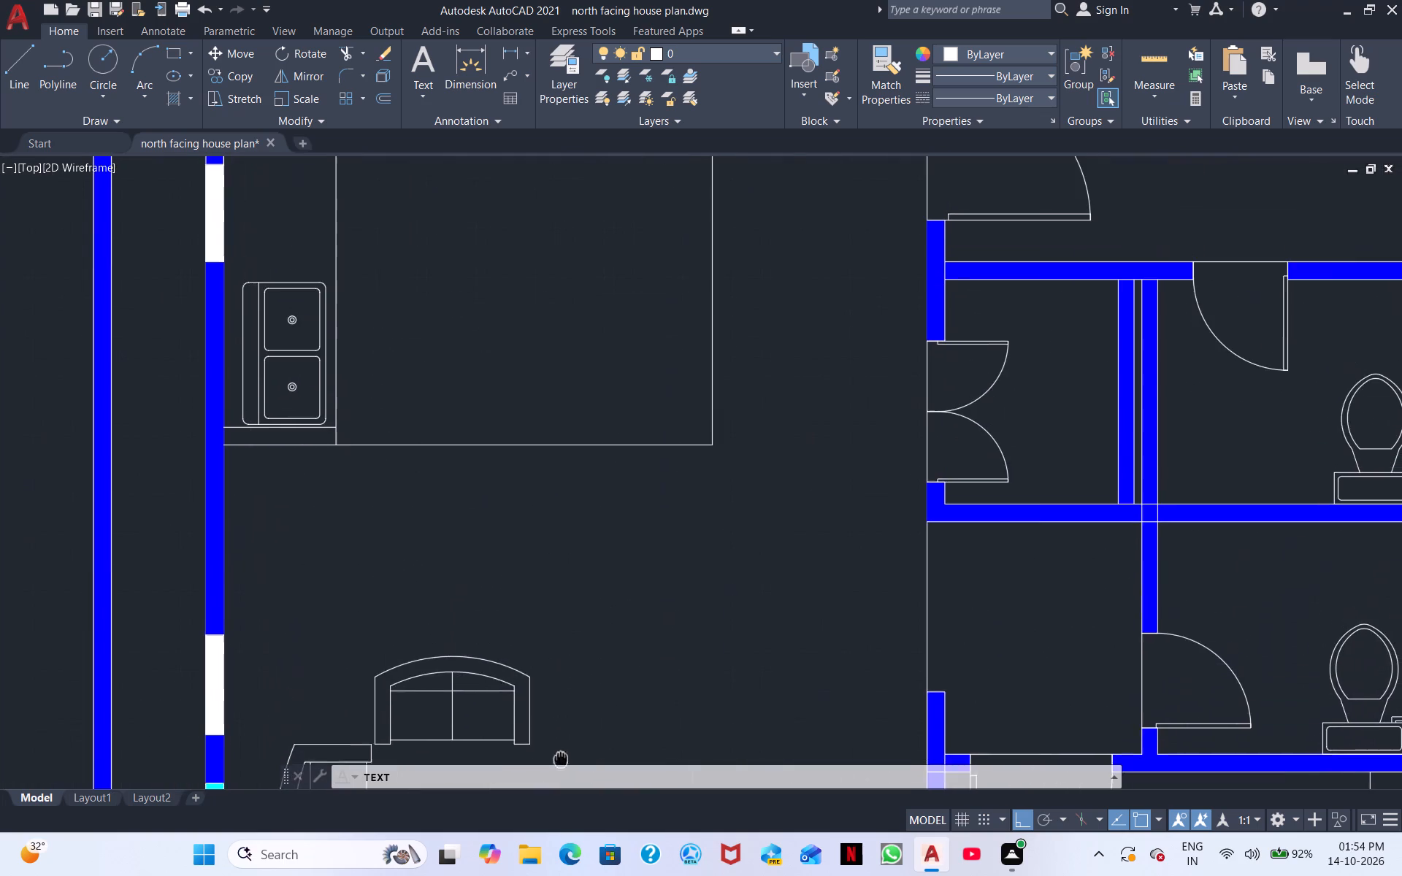
middle_drag(561, 760, 561, 764)
middle_drag(675, 458, 615, 861)
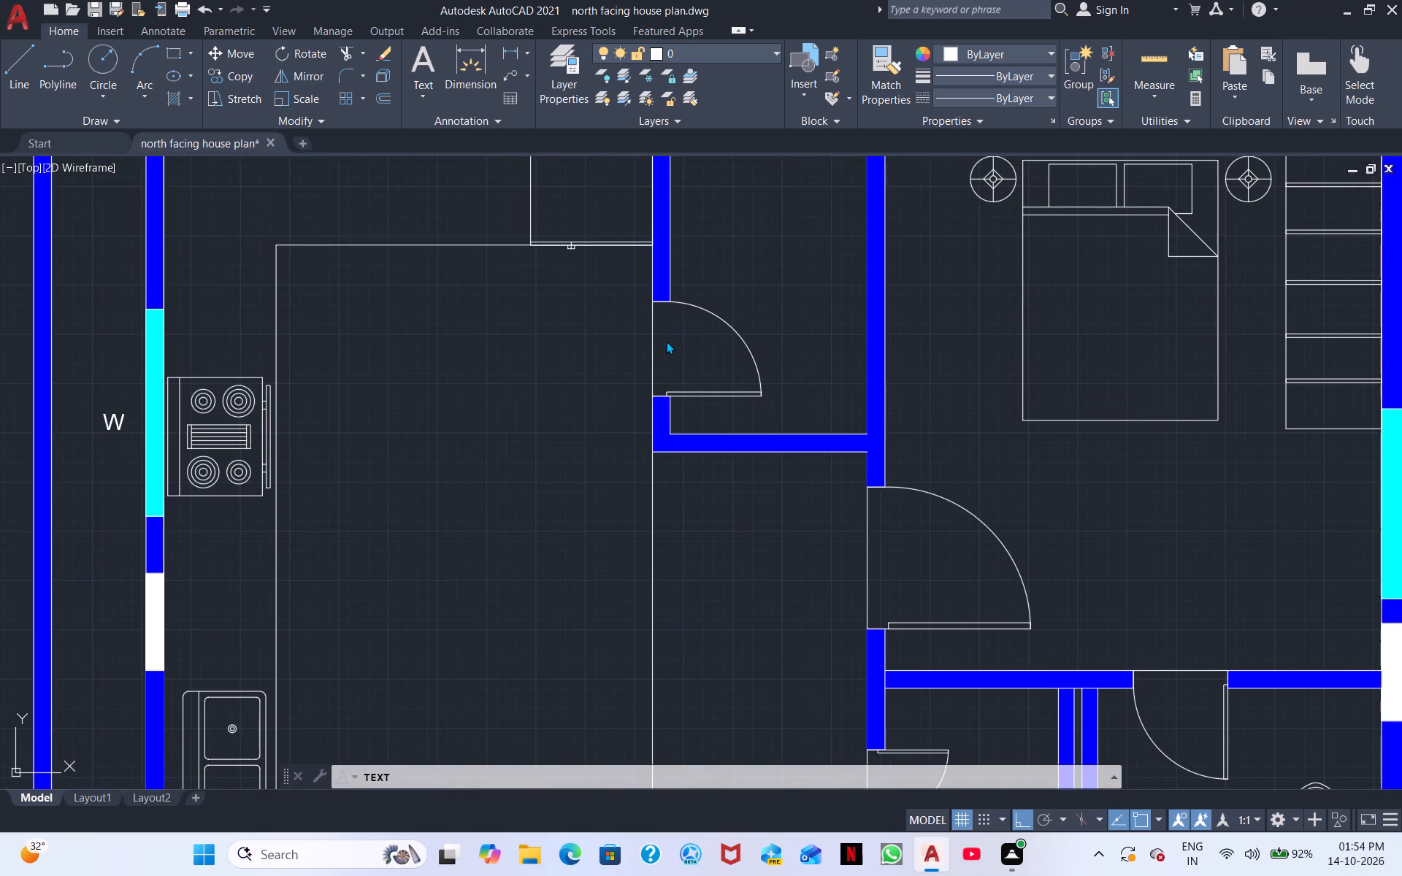
middle_drag(648, 341, 873, 339)
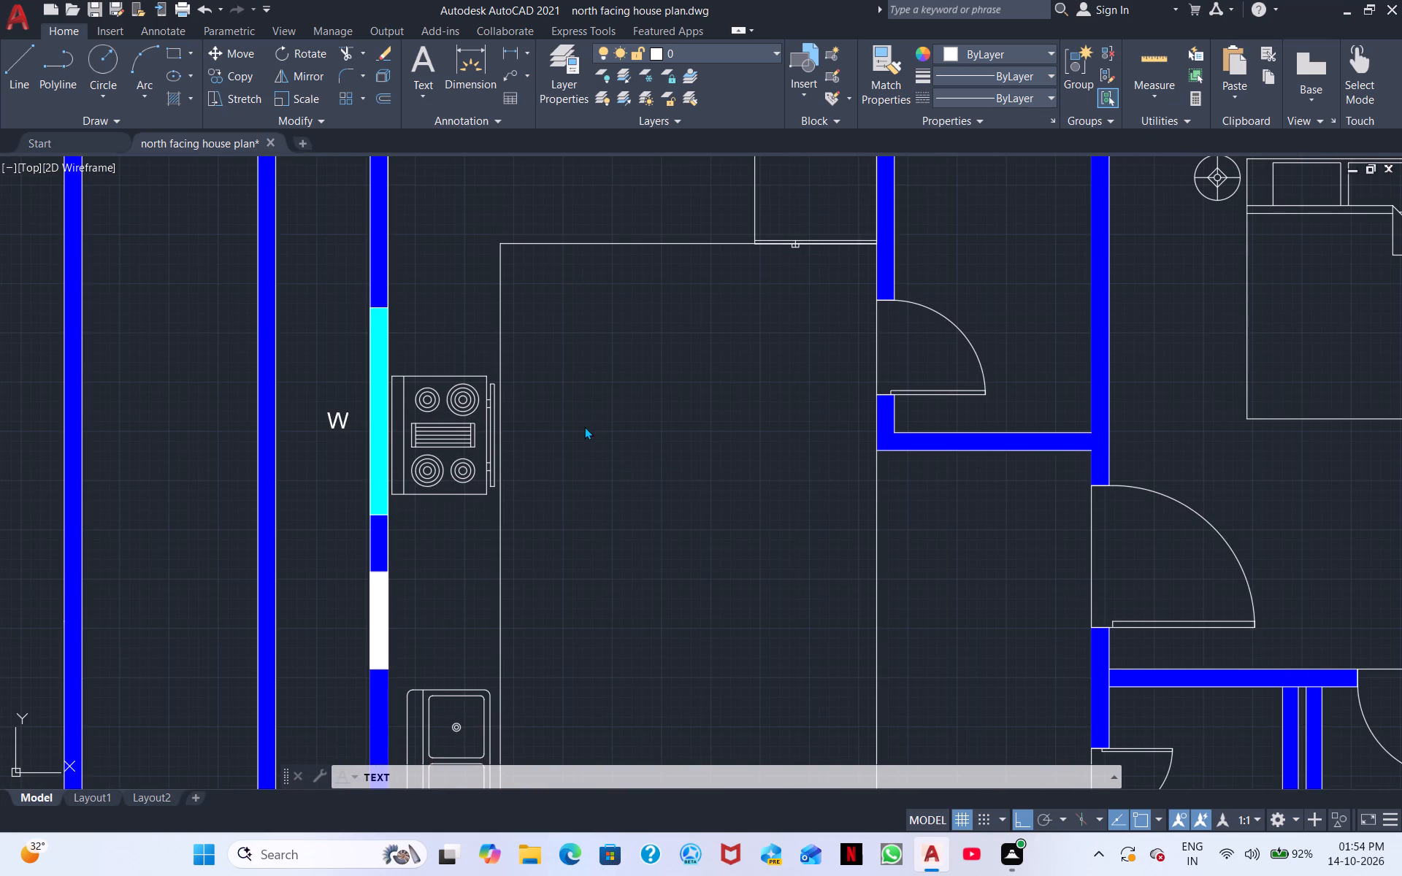
drag(581, 437, 578, 449)
text(KITCHEN)
Add the size 10' X 14'6" as a second line beneath the second plan's KITCHEN label.
key(Return)
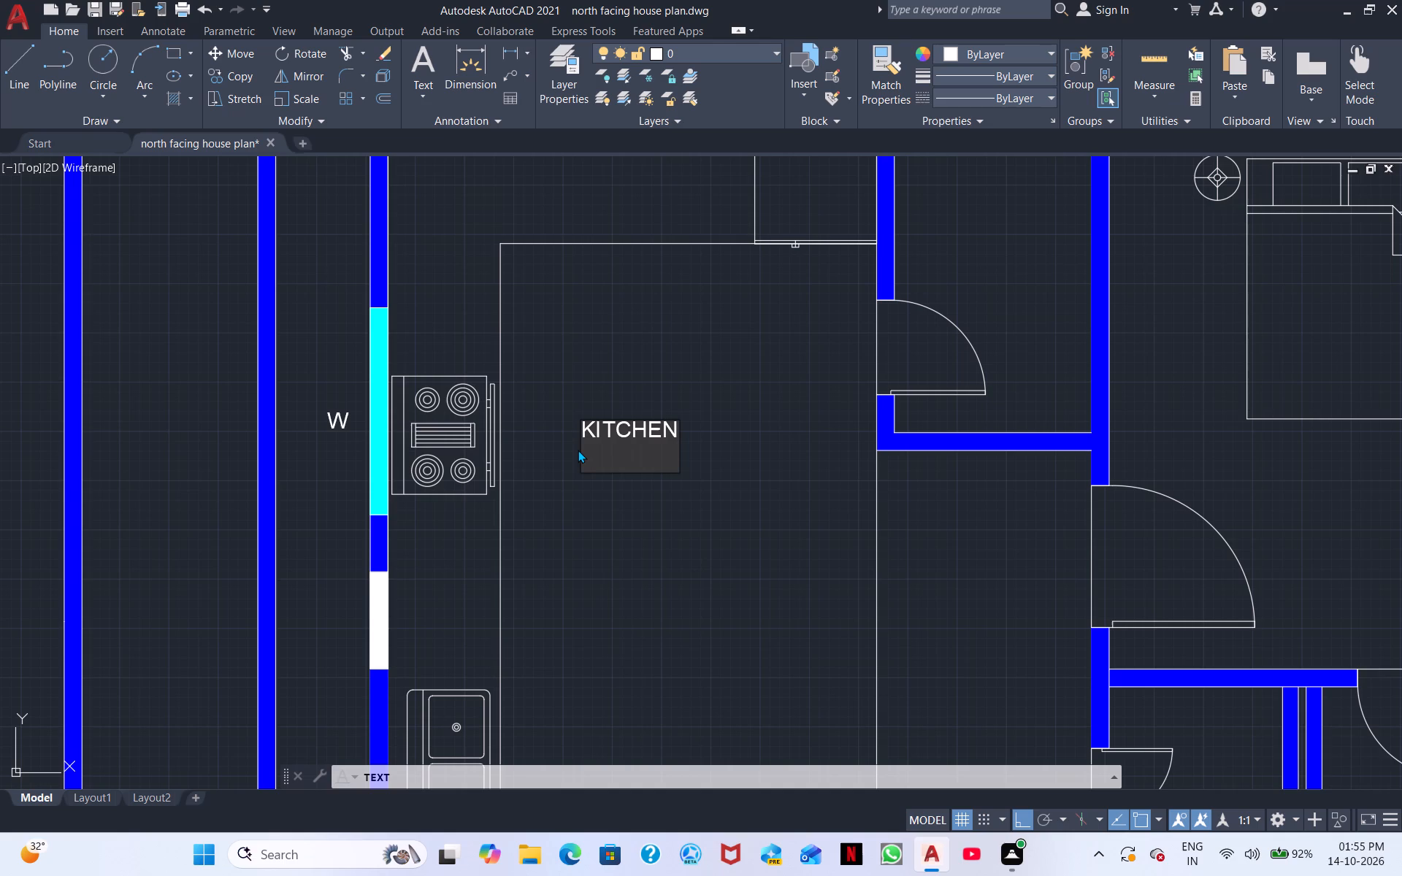
text(10')
key(space)
text(X)
key(space)
text(14)
key(apostrophe)
key(6)
key(shift+quotedbl)
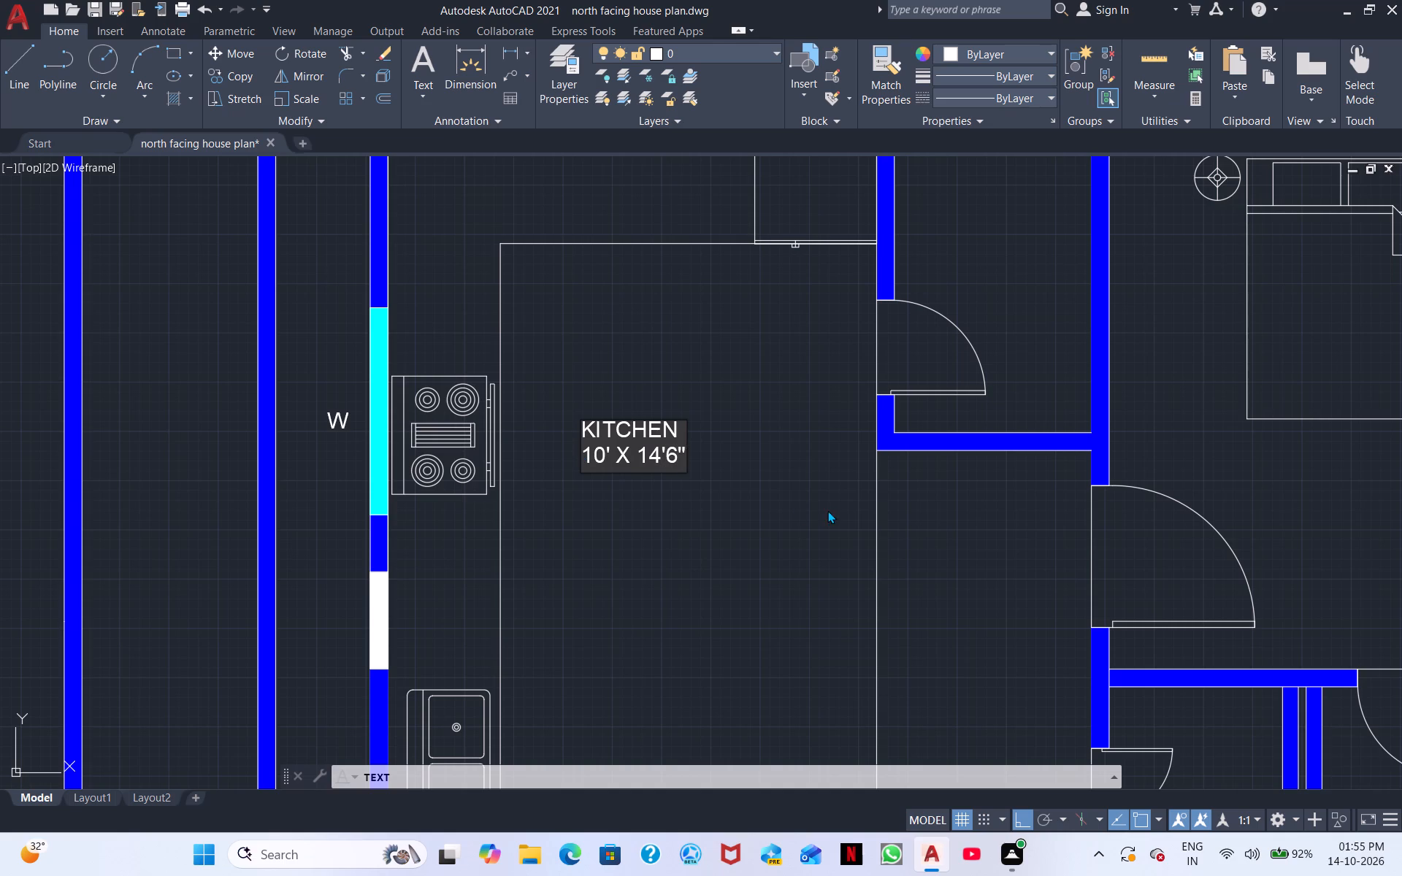
Label the opening along the kitchen's south edge in the second plan O, just inside the boundary line.
middle_drag(670, 676, 626, 510)
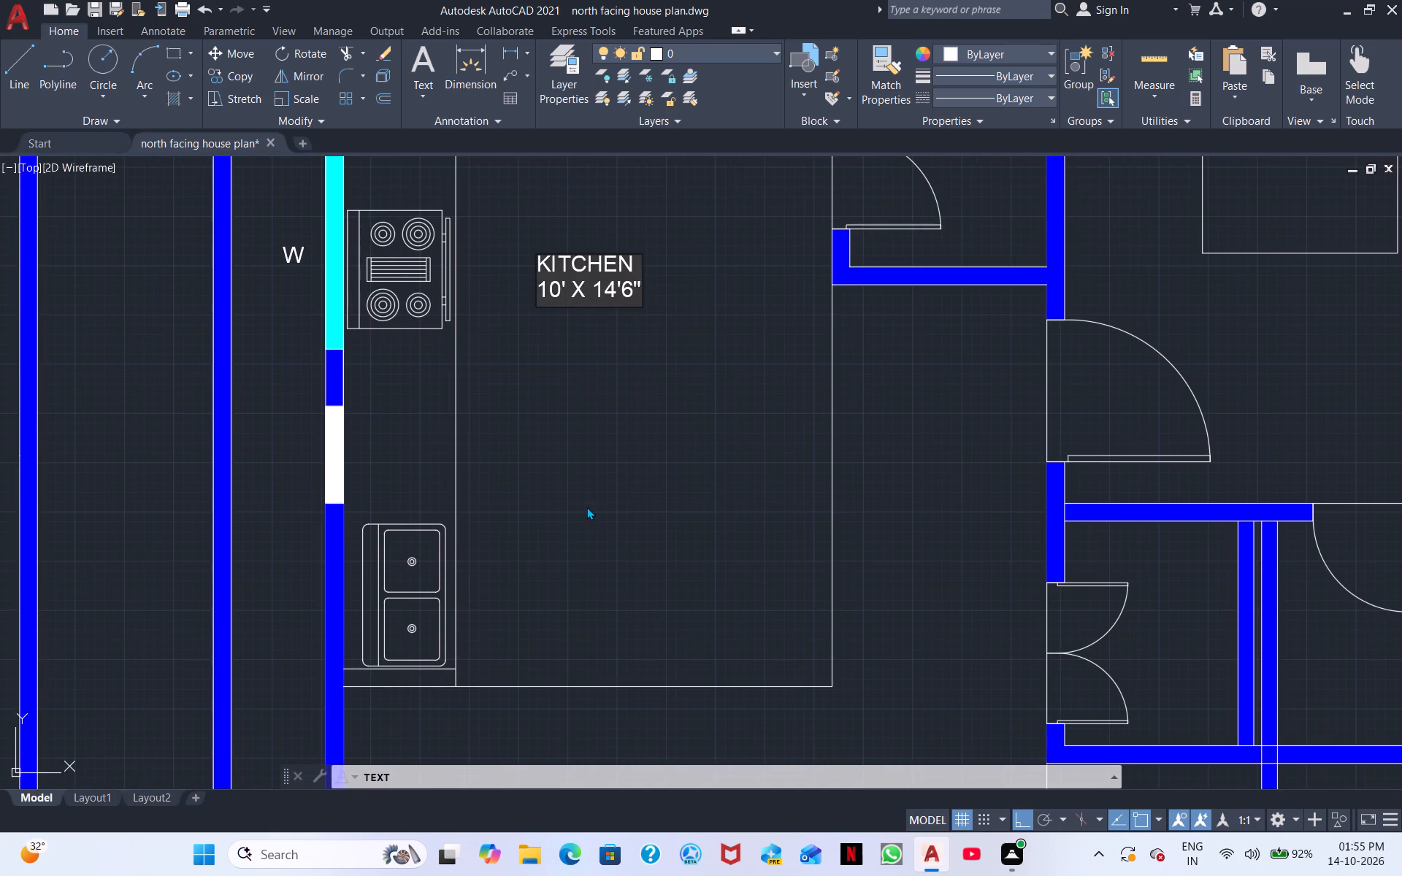
click(605, 662)
click(626, 665)
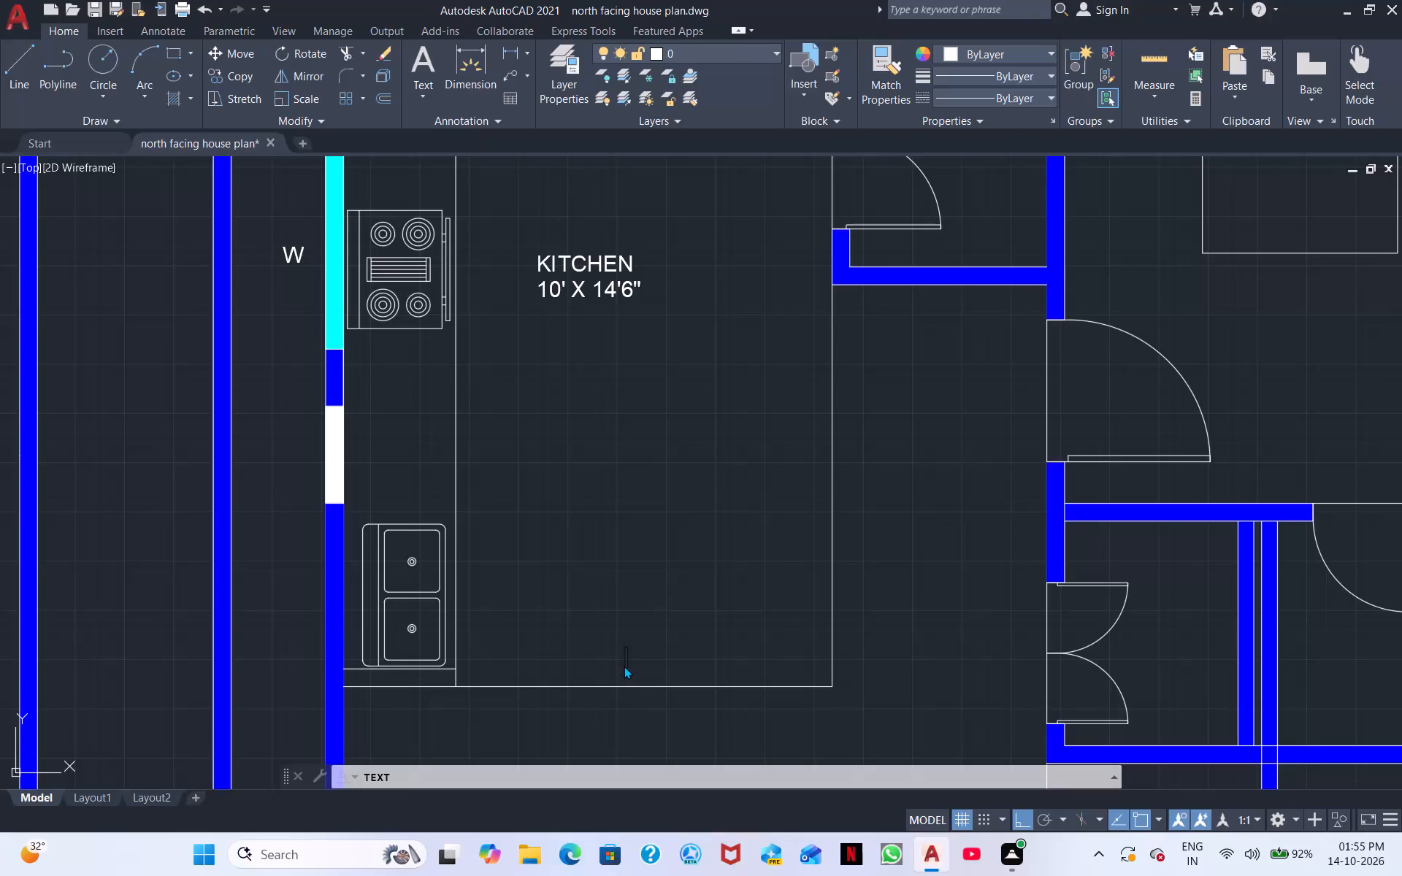
text(O)
key(space)
Label the small room east of the second plan's kitchen STORE / UTILITY on two lines.
middle_drag(762, 501, 633, 715)
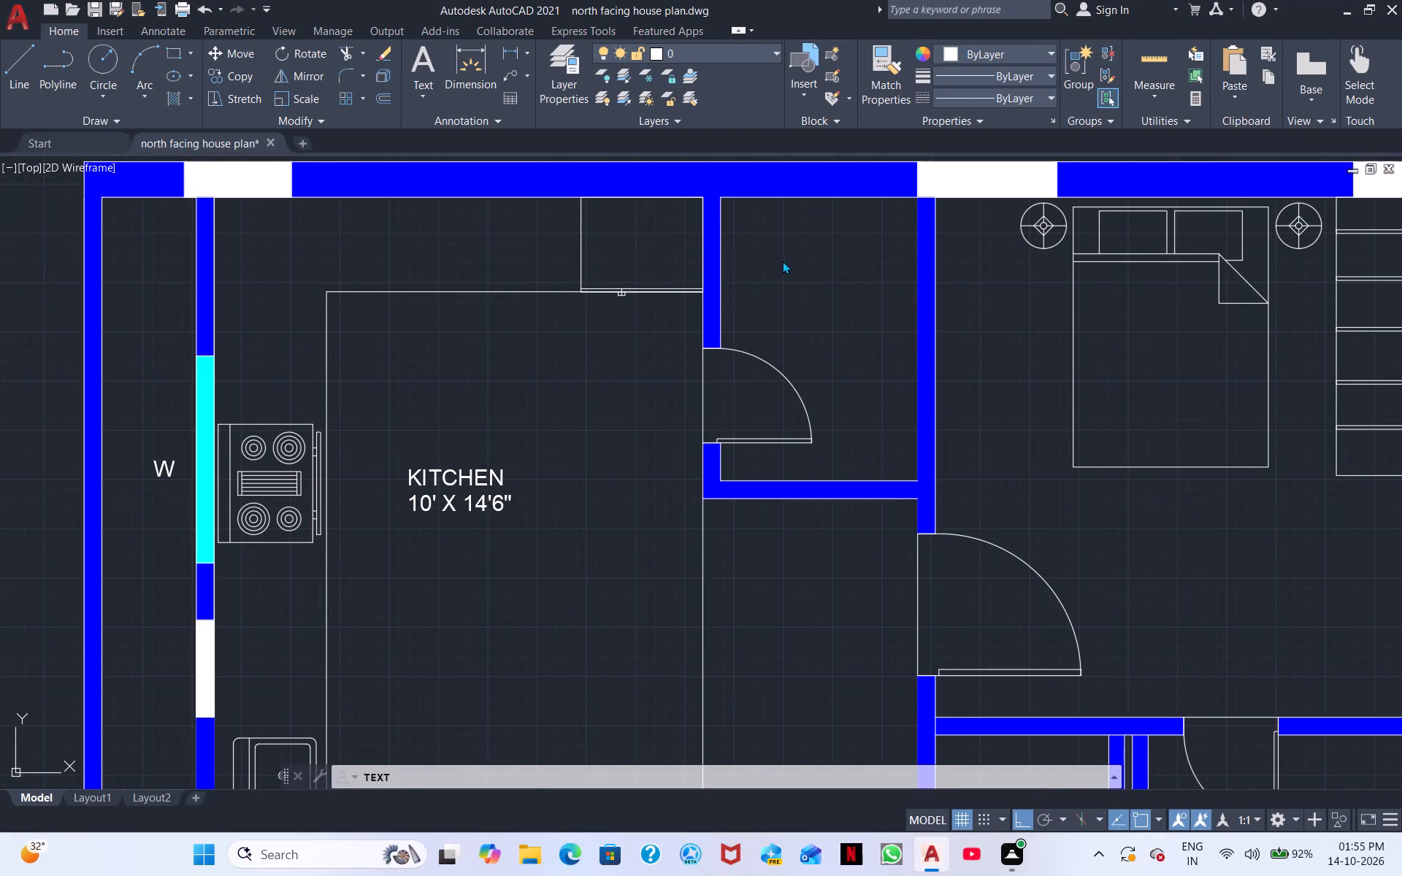
click(770, 261)
click(751, 231)
text(STORE)
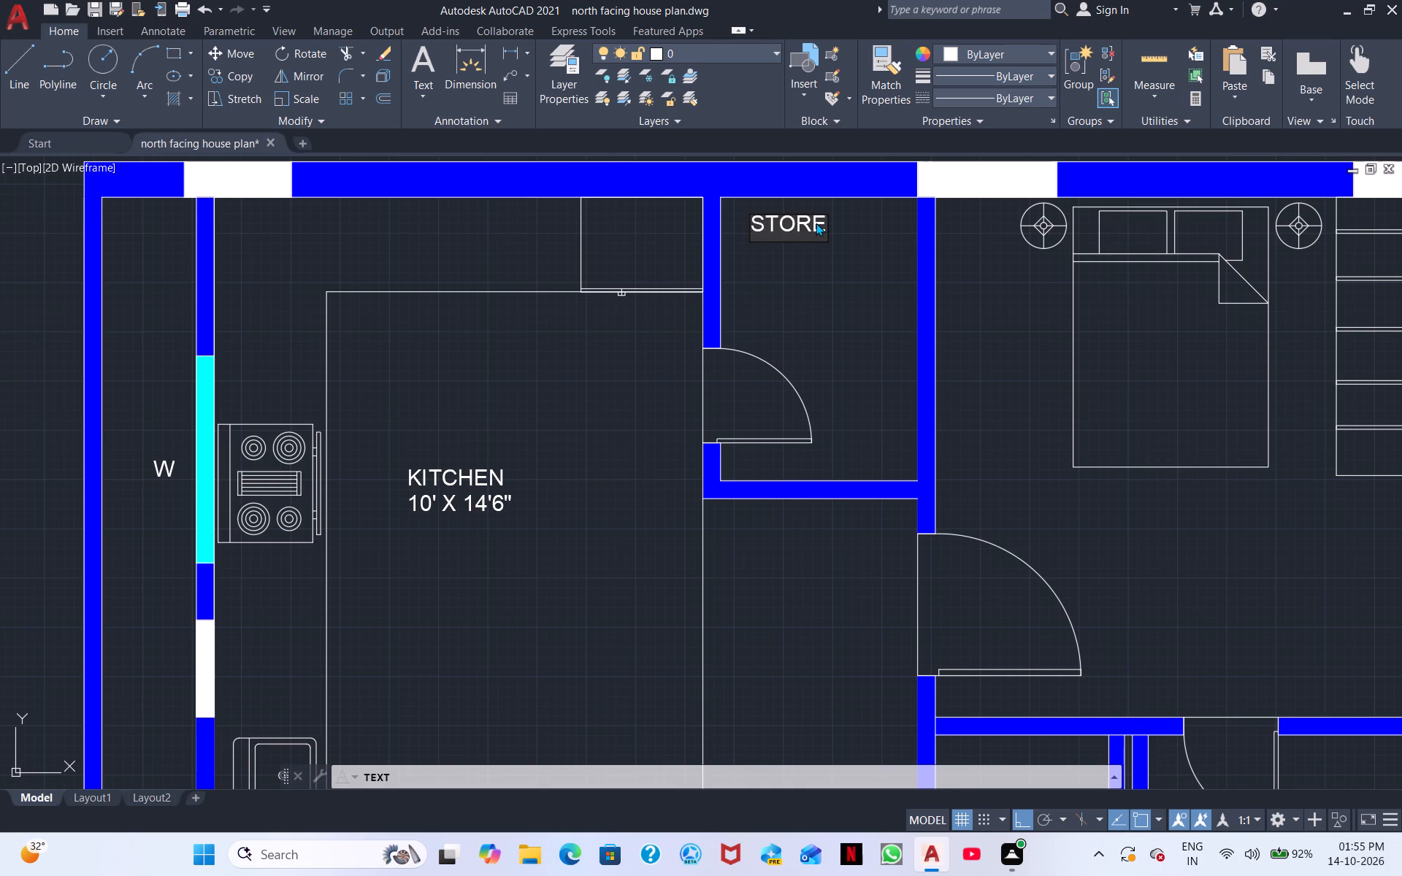
key(space)
key(slash)
key(Return)
text(UTILITY)
Add the size 4'2" X 6' as a third line beneath the second plan's STORE / UTILITY label.
key(Return)
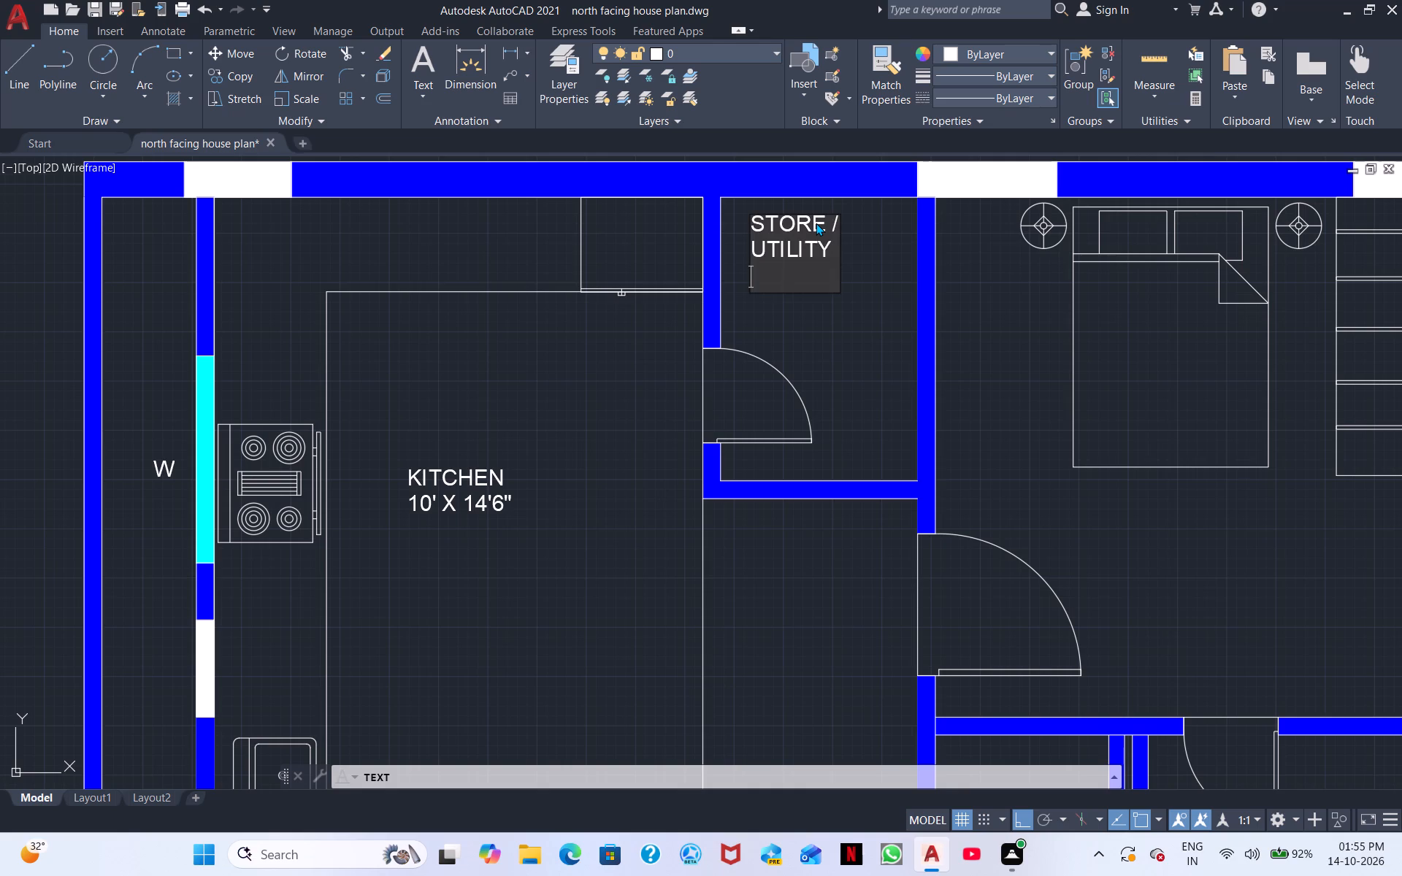
key(1)
key(BackSpace)
text(4')
text(2")
key(space)
text(X)
key(space)
key(6)
key(Return)
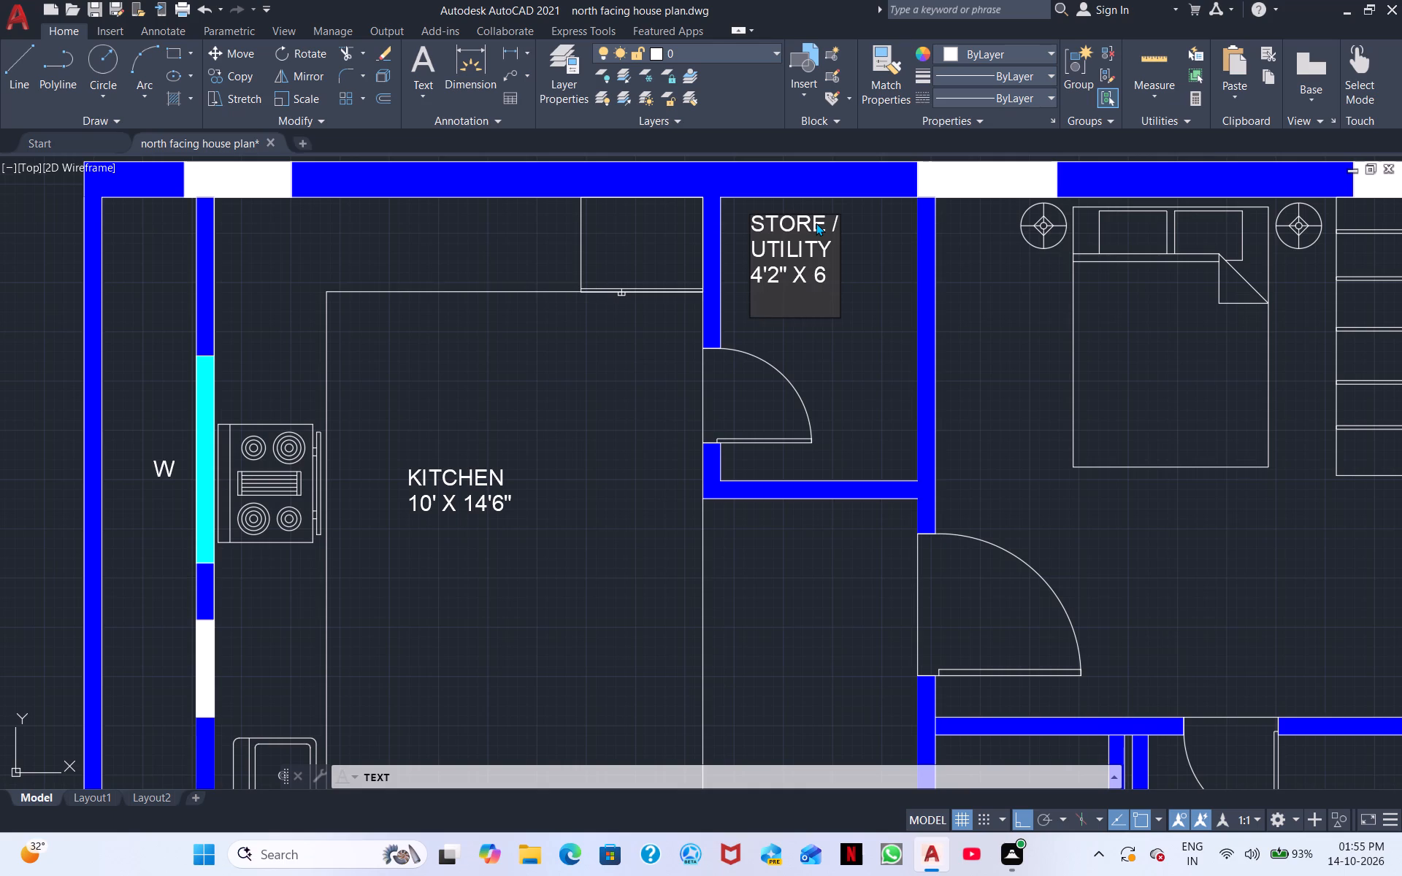
key(BackSpace)
key(apostrophe)
Label the door between the kitchen and the store/utility room in the second plan D1.
middle_drag(702, 412, 693, 488)
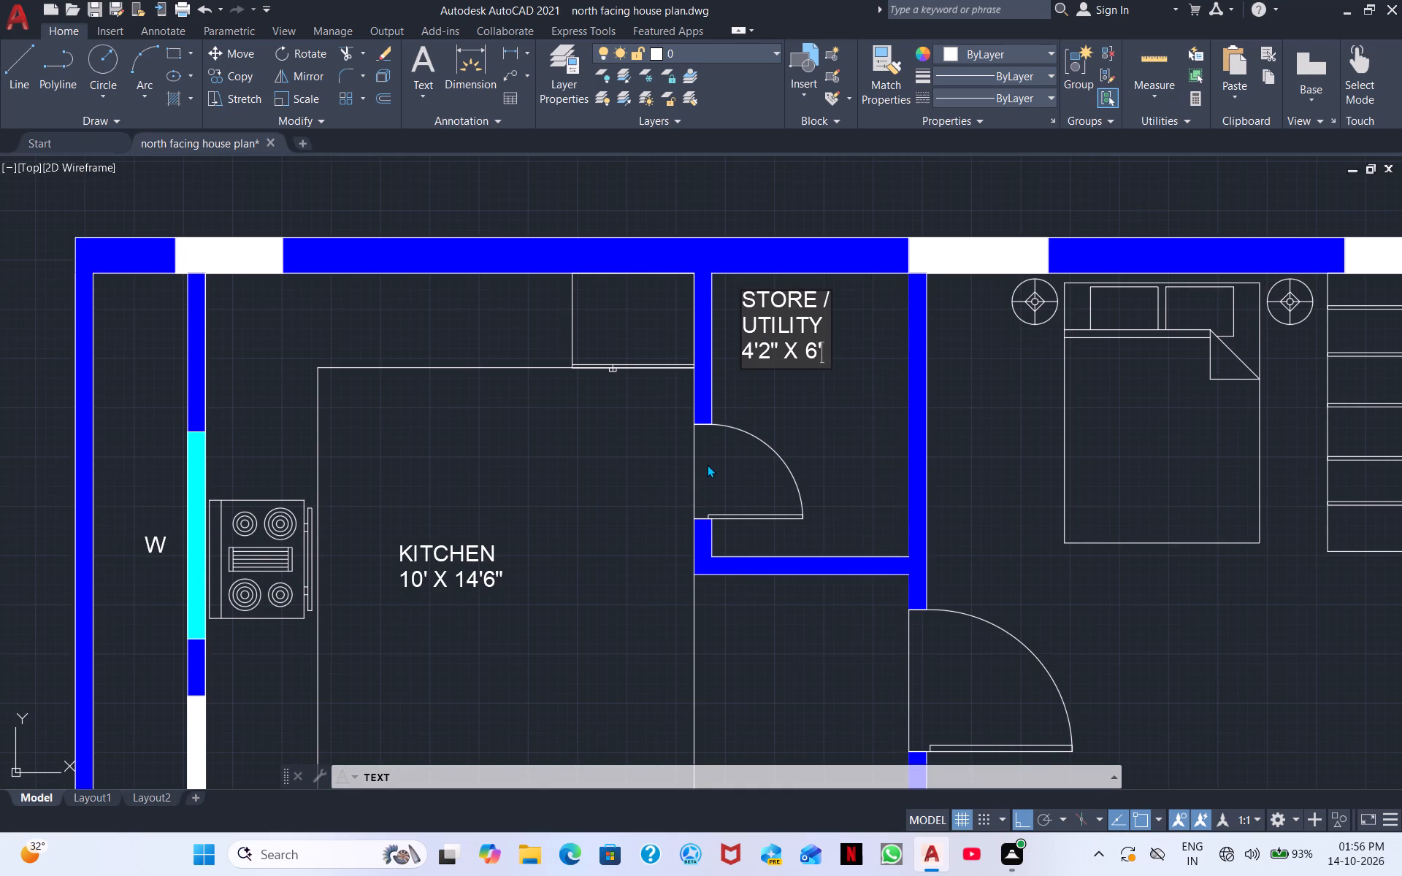
click(707, 464)
text(D1)
Label the space south of the second plan's store/utility room PASSAGE, with the size 4'2" X 5'2" on a second line.
middle_drag(761, 666, 746, 557)
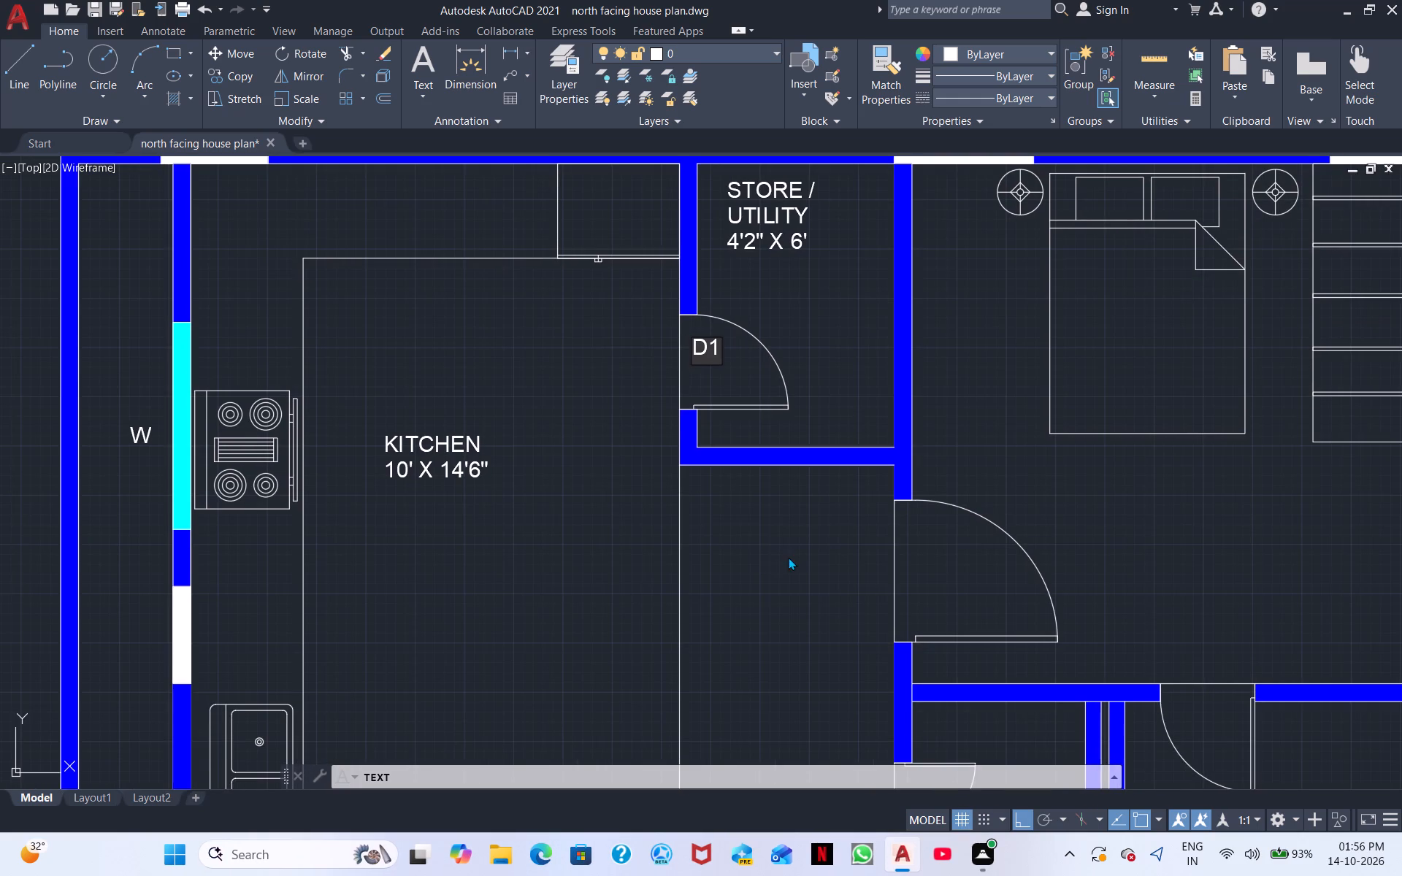
click(700, 530)
key(p)
text(ASSA)
text(GE)
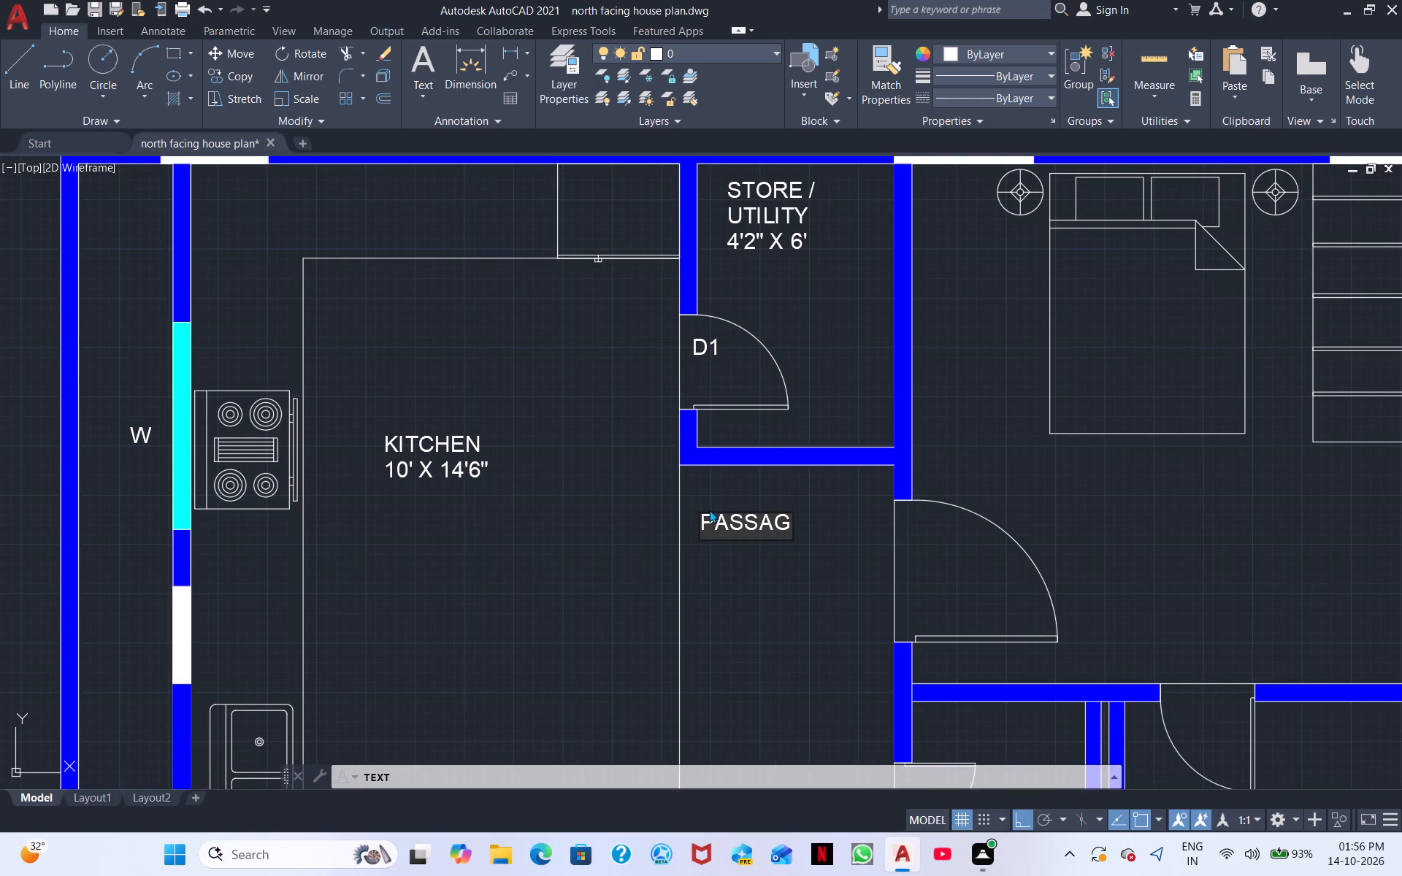
key(Return)
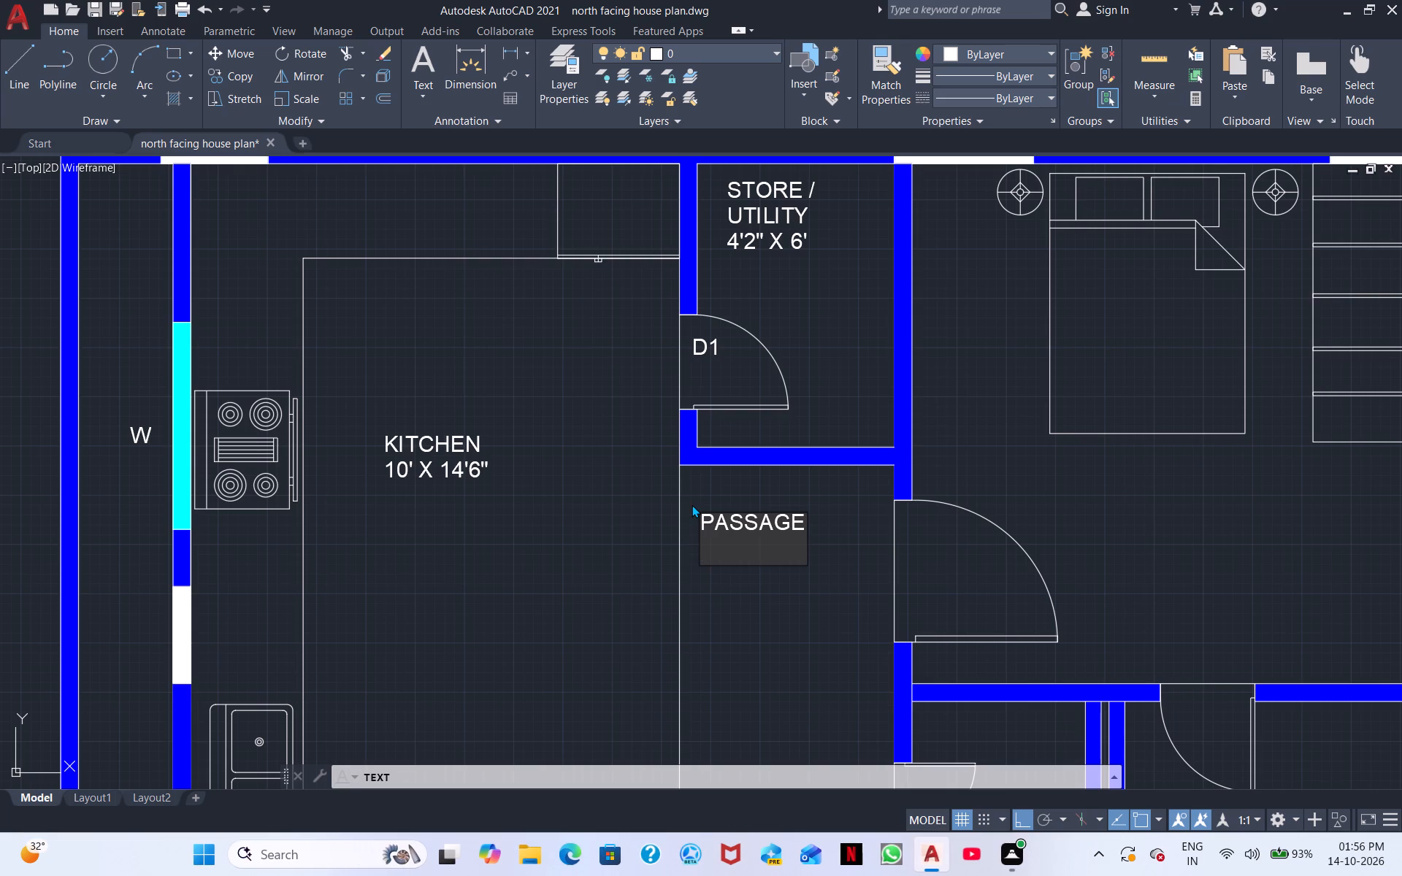
text(4')
key(2)
key(shift+quotedbl)
key(space)
text(X)
key(space)
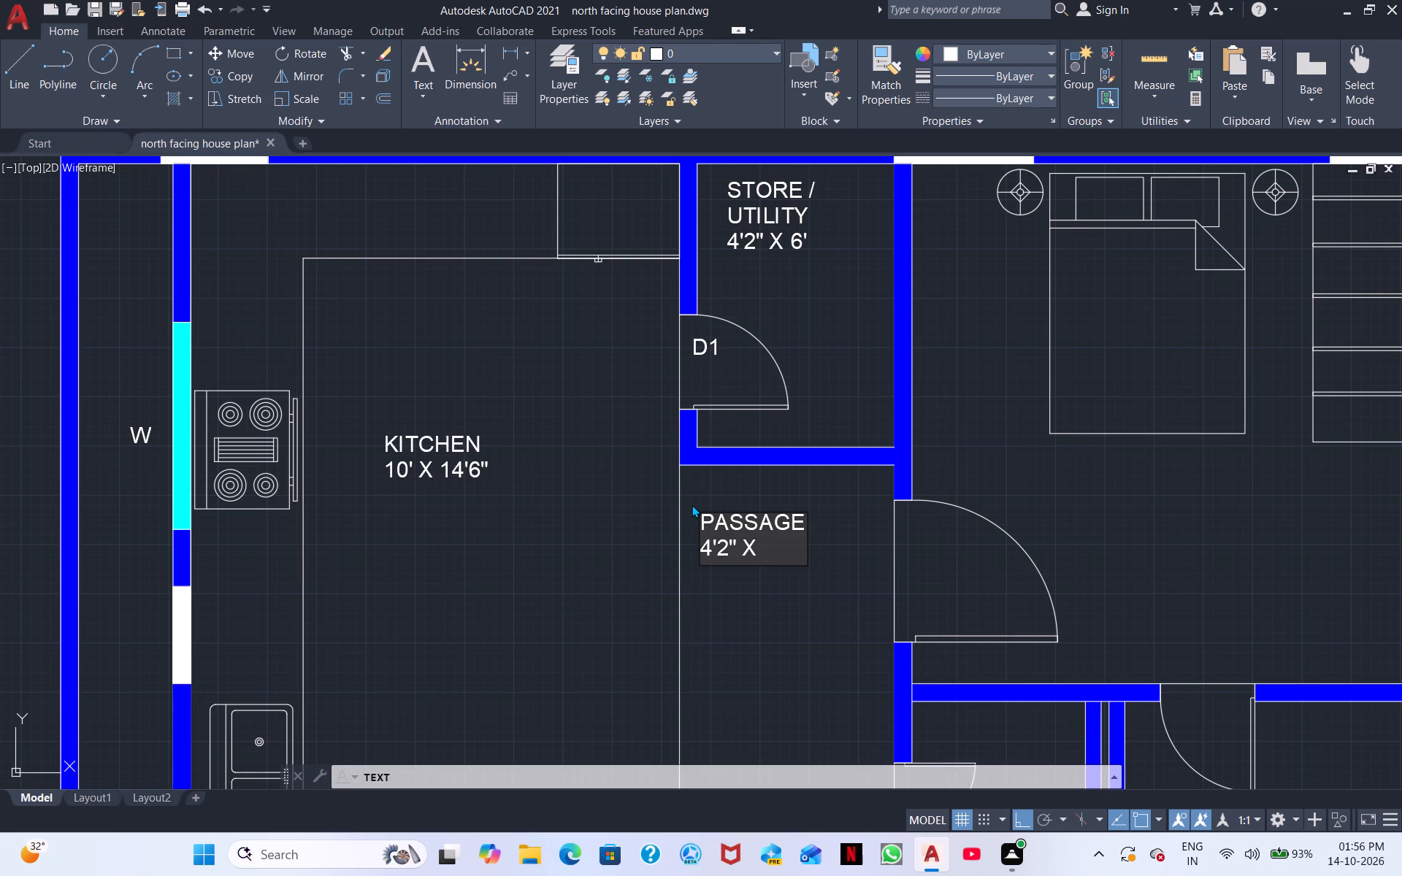
text(5'2")
Label the sofa room in the second plan HALL beside the coffee table, with the size 14'6" X 16' on a second line.
middle_drag(672, 741, 752, 464)
middle_drag(656, 466, 885, 384)
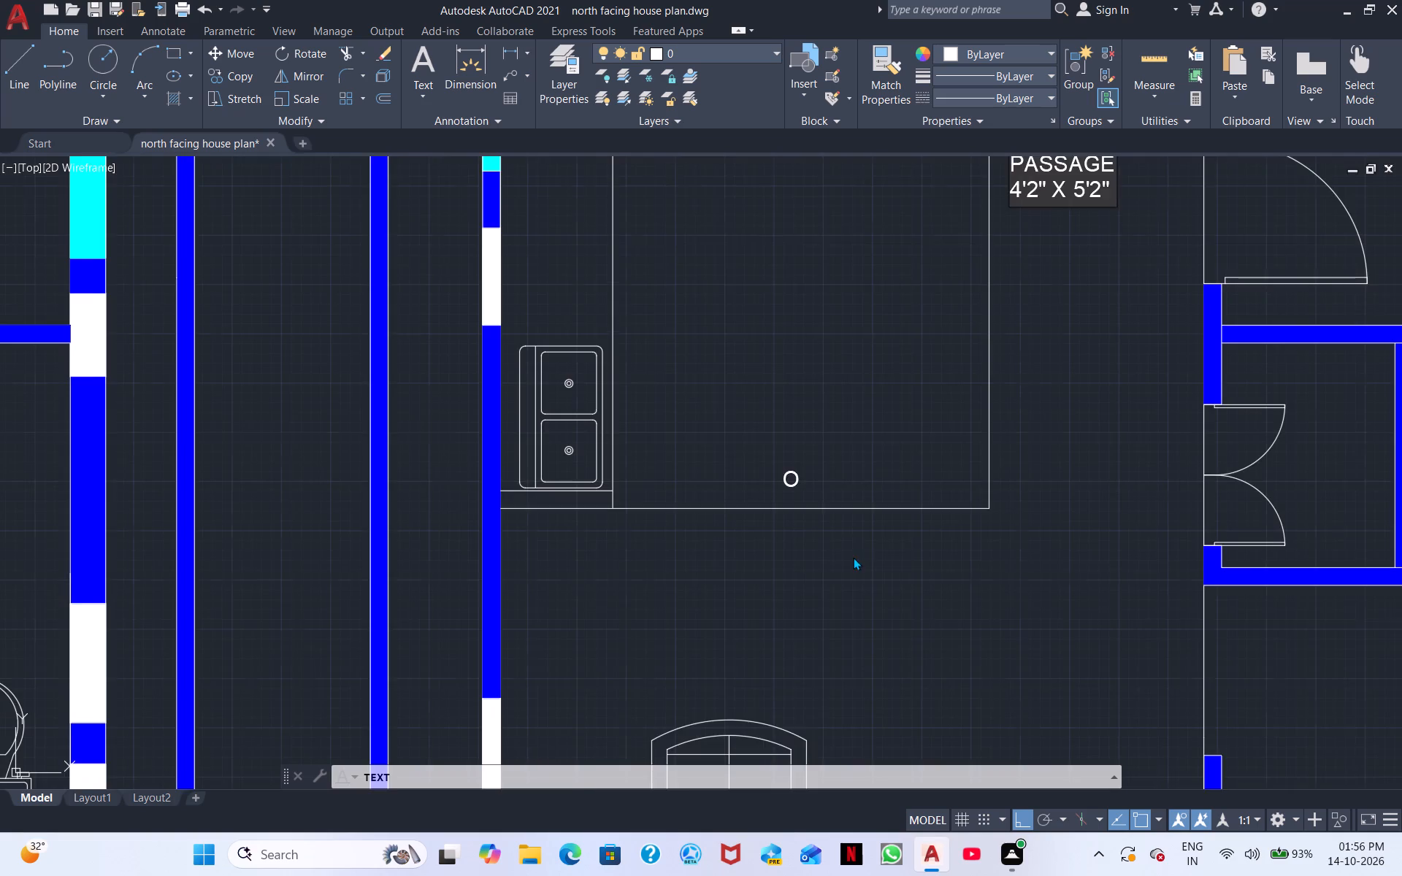
middle_drag(853, 553, 849, 465)
middle_drag(864, 621, 817, 438)
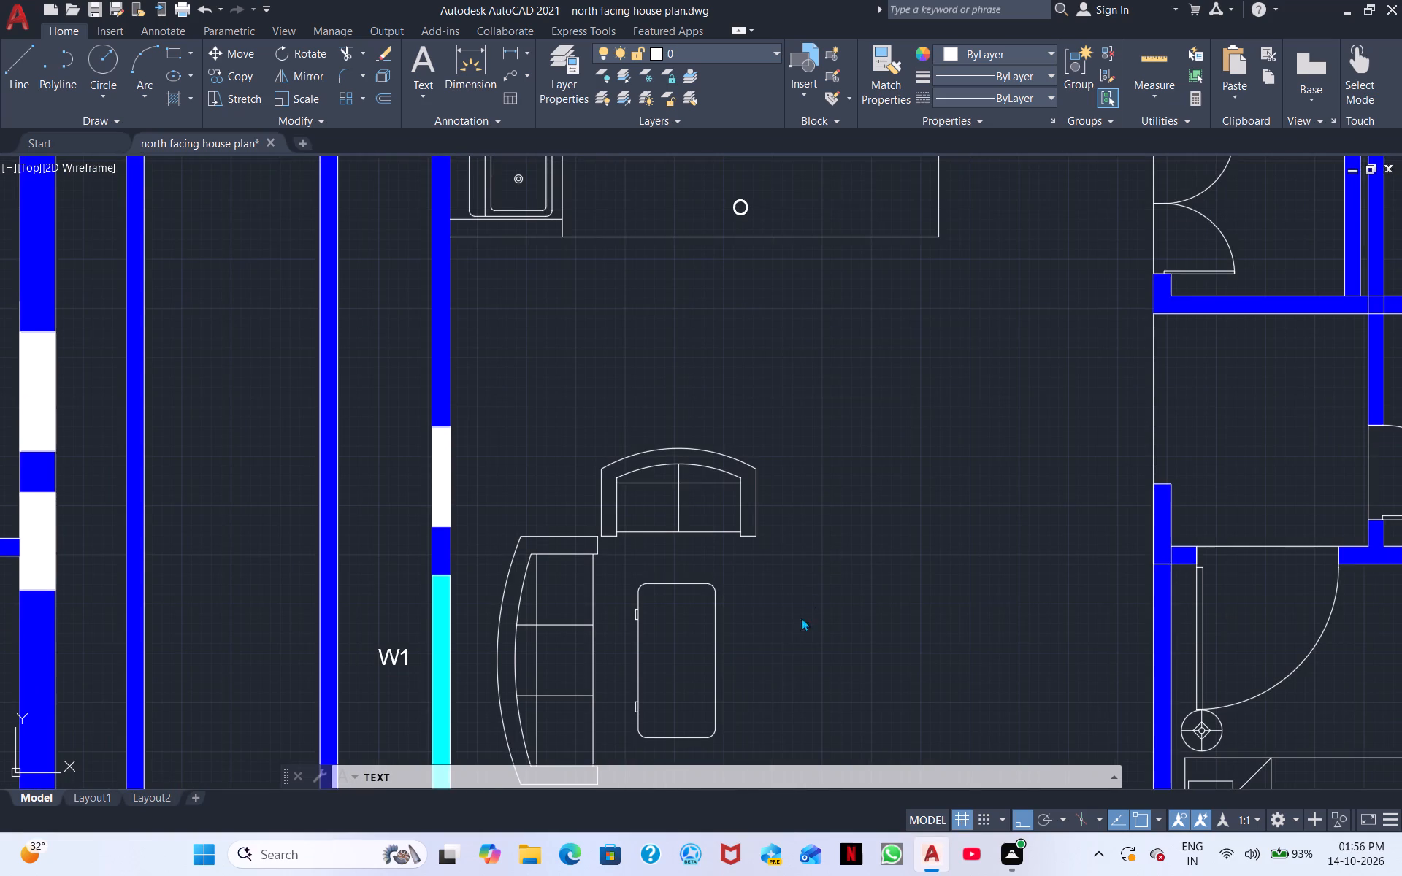
middle_drag(774, 650, 836, 472)
click(819, 493)
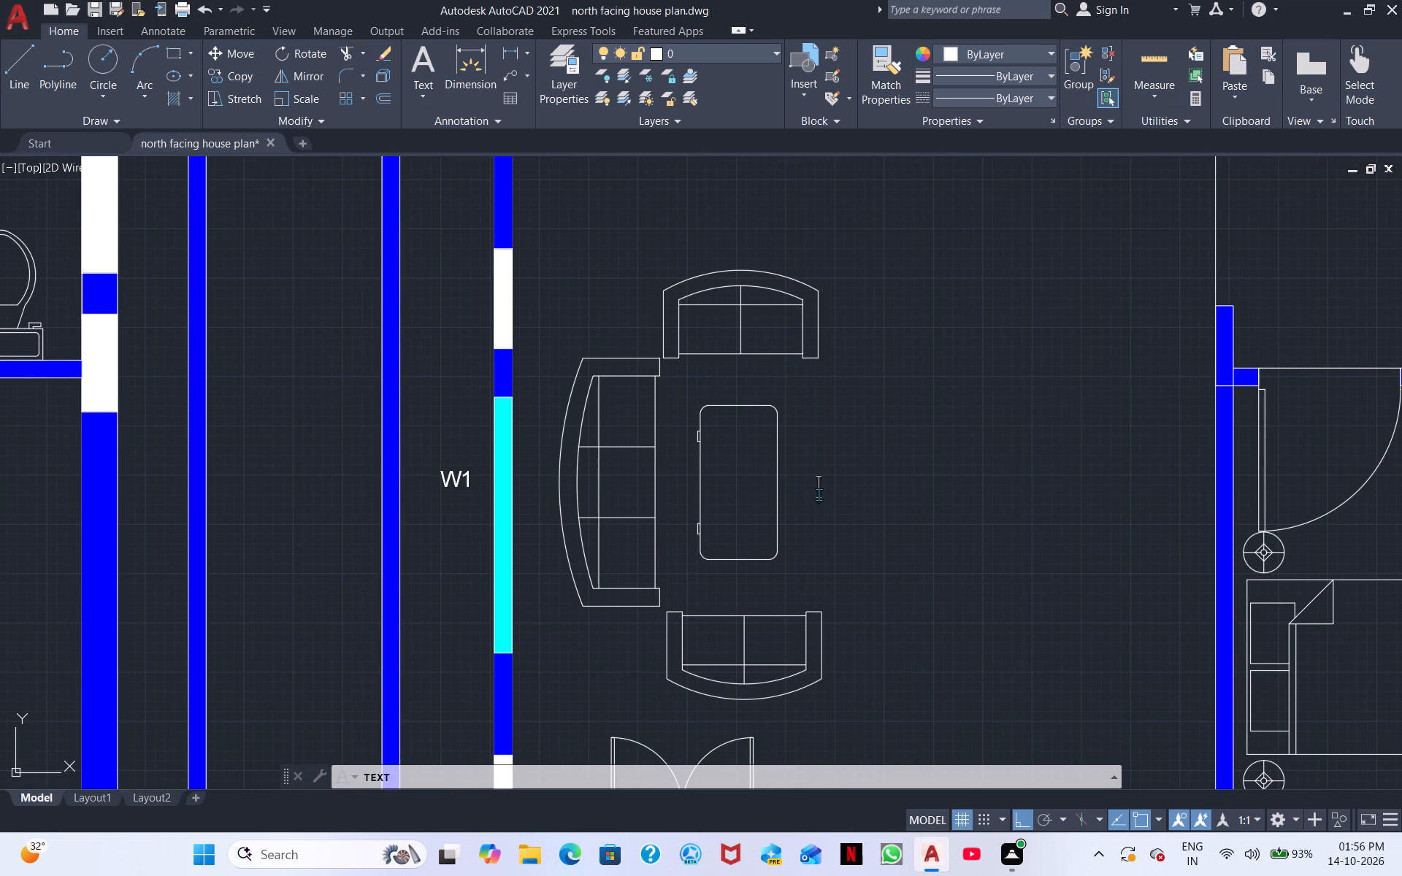
text(HA)
text(LL)
key(Return)
text(14'6" X)
key(space)
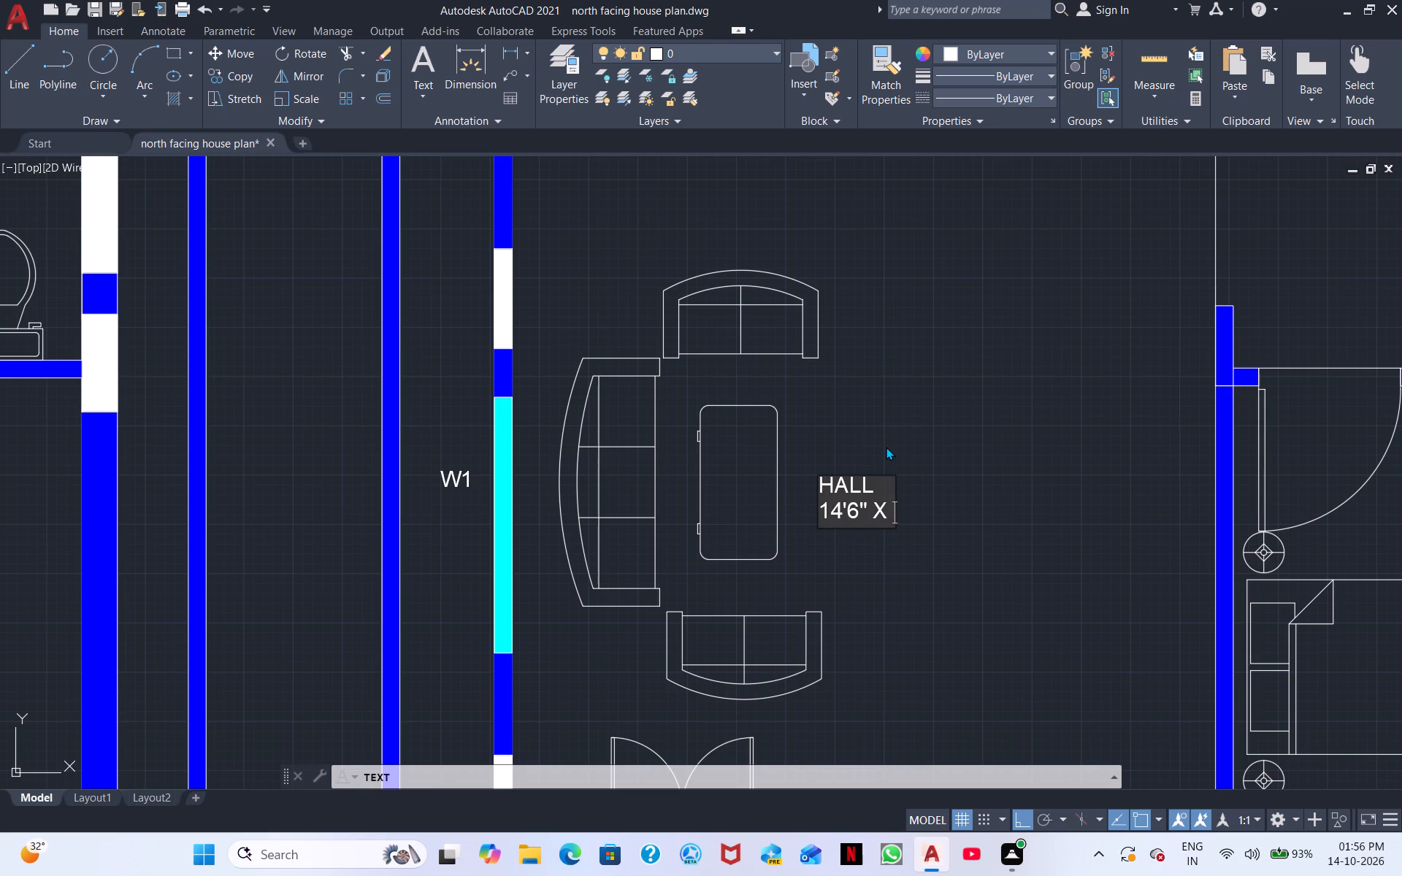
text(16')
Label the double door between the hall and balcony in the second plan MD, just above its leaves.
scroll(900, 513, down, 1)
middle_drag(987, 473, 777, 380)
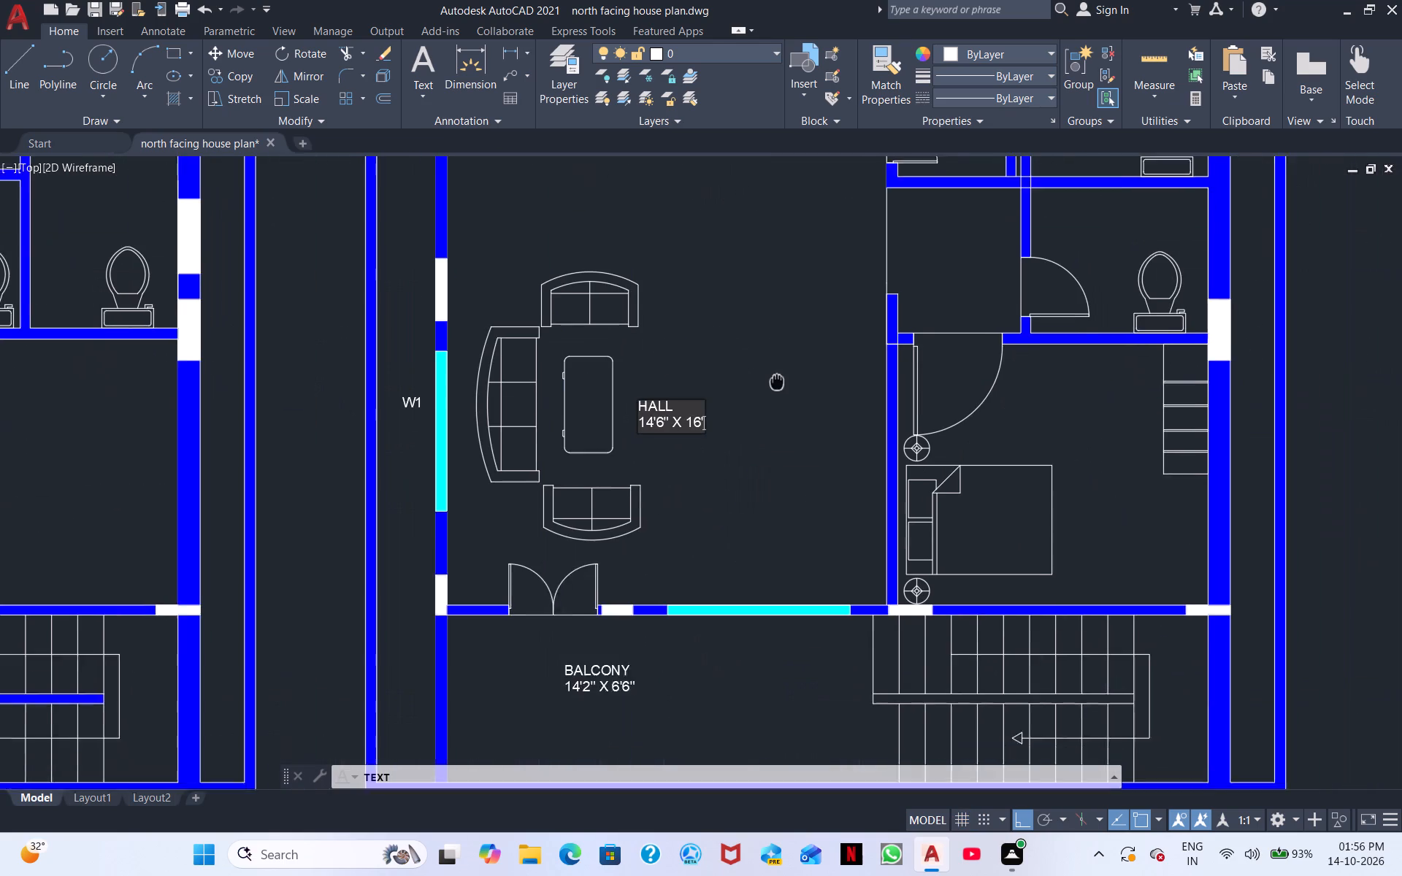
middle_drag(777, 380, 784, 342)
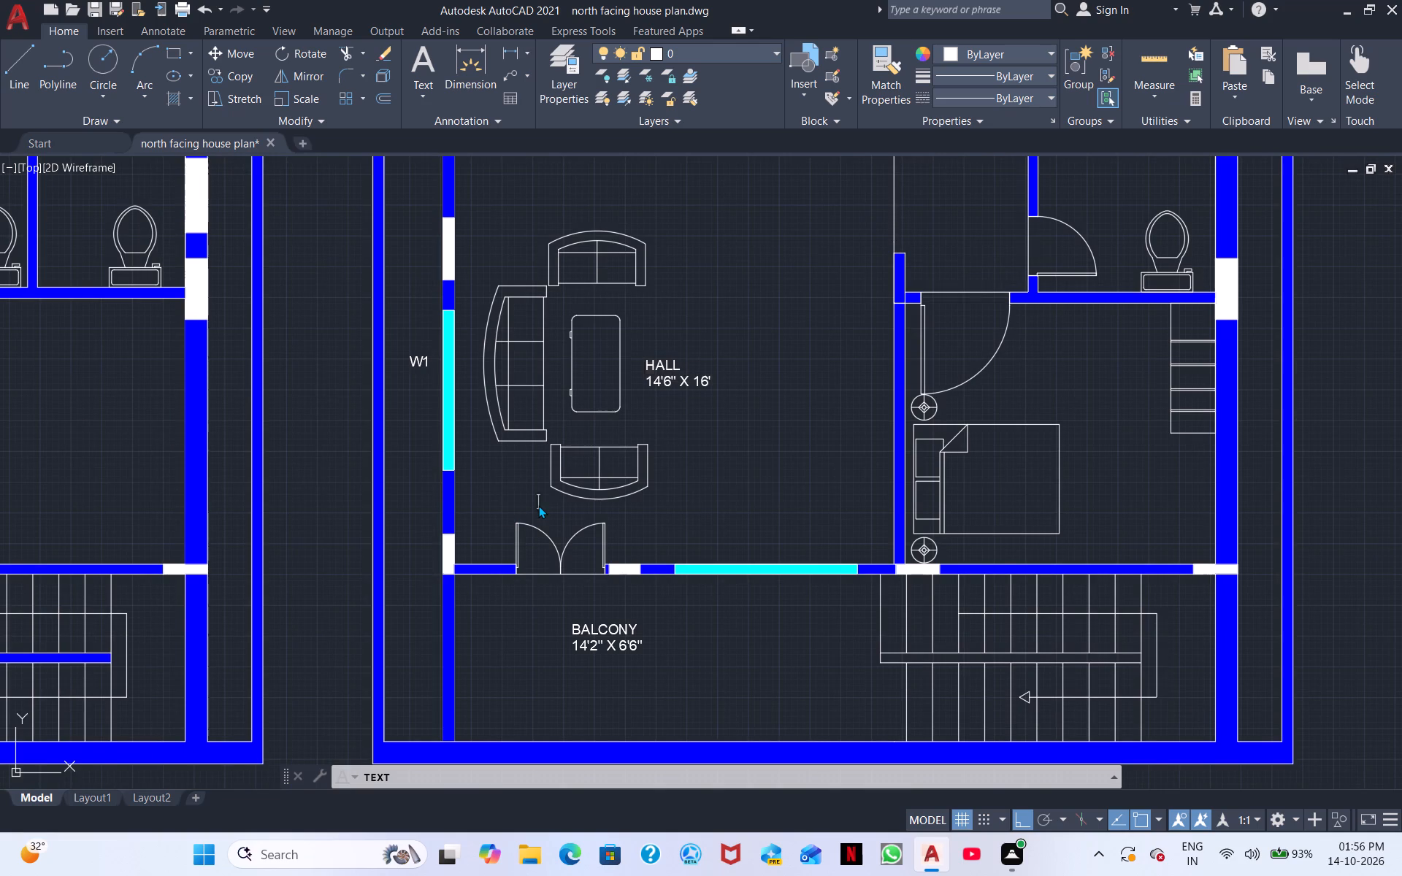
click(538, 505)
click(543, 520)
text(MD)
Label the wall LW on the balcony side, just below the white block beside the second plan's MD double door.
scroll(617, 585, up, 3)
click(588, 558)
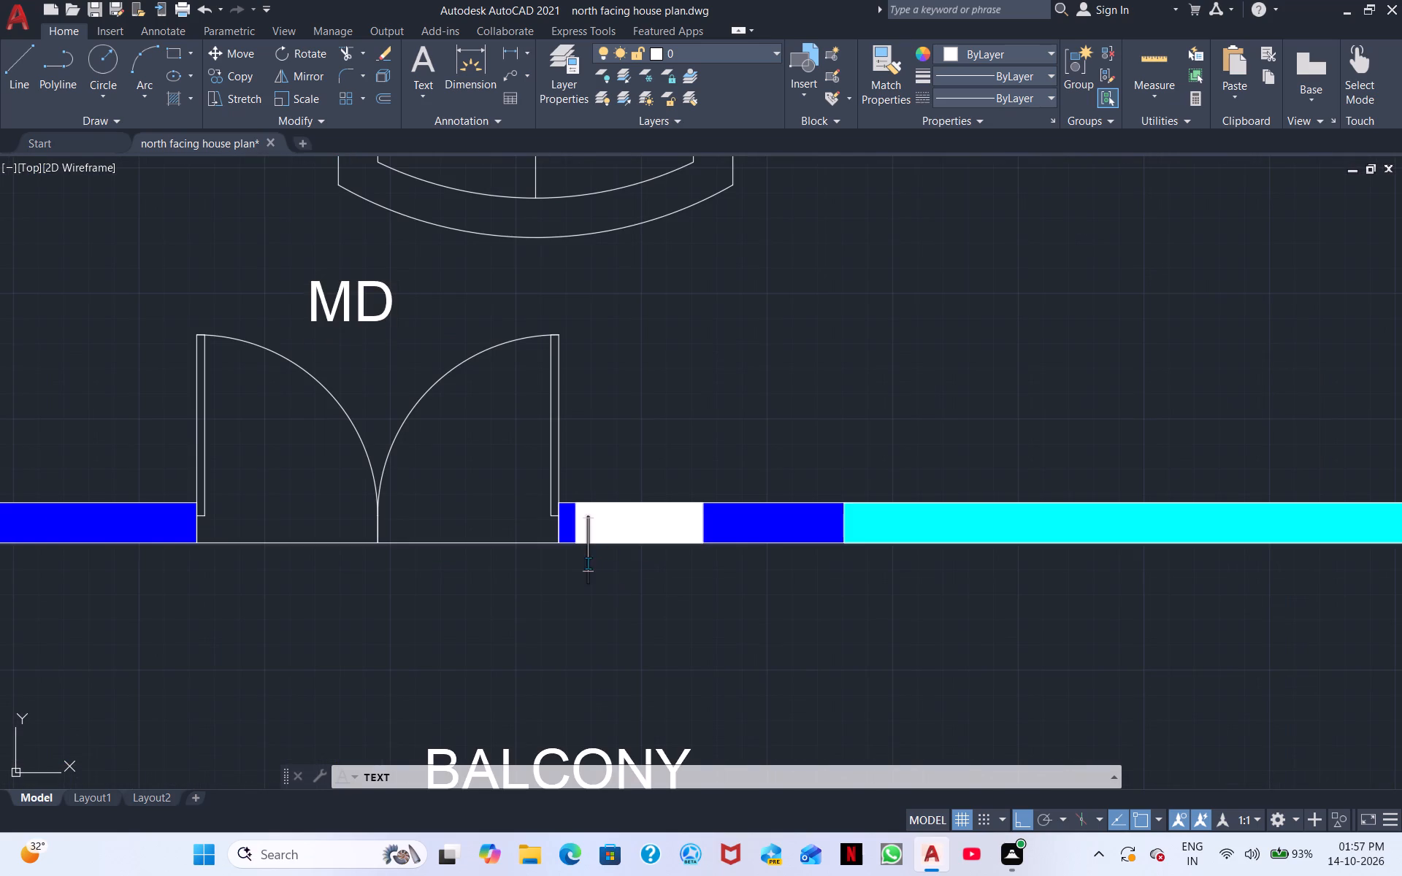
drag(585, 580, 556, 610)
click(575, 612)
text(LW)
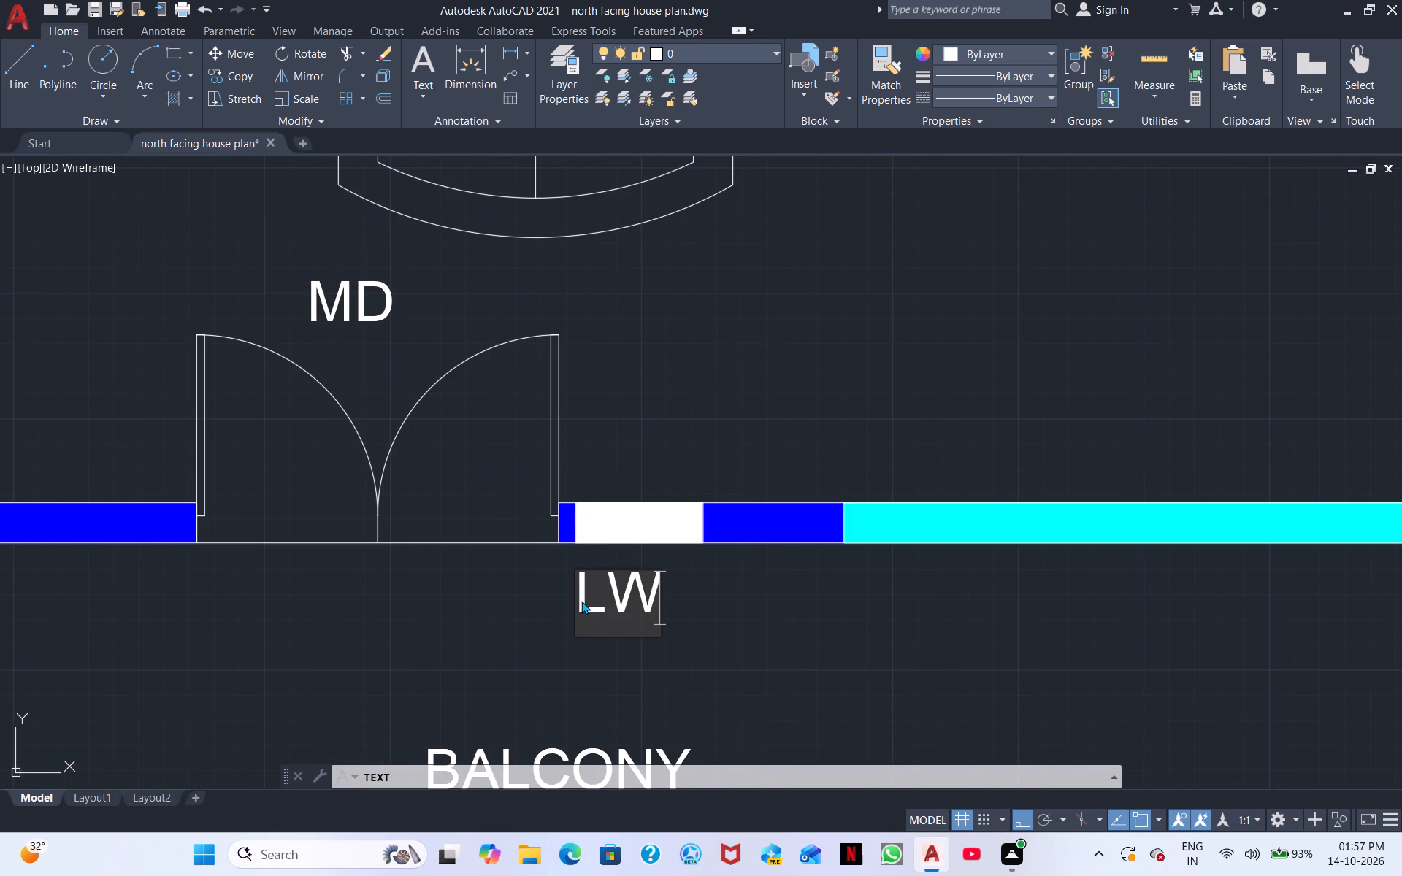
Label the cyan window between the hall and balcony in the second plan W1, just below the wall.
middle_drag(787, 719, 328, 652)
click(535, 511)
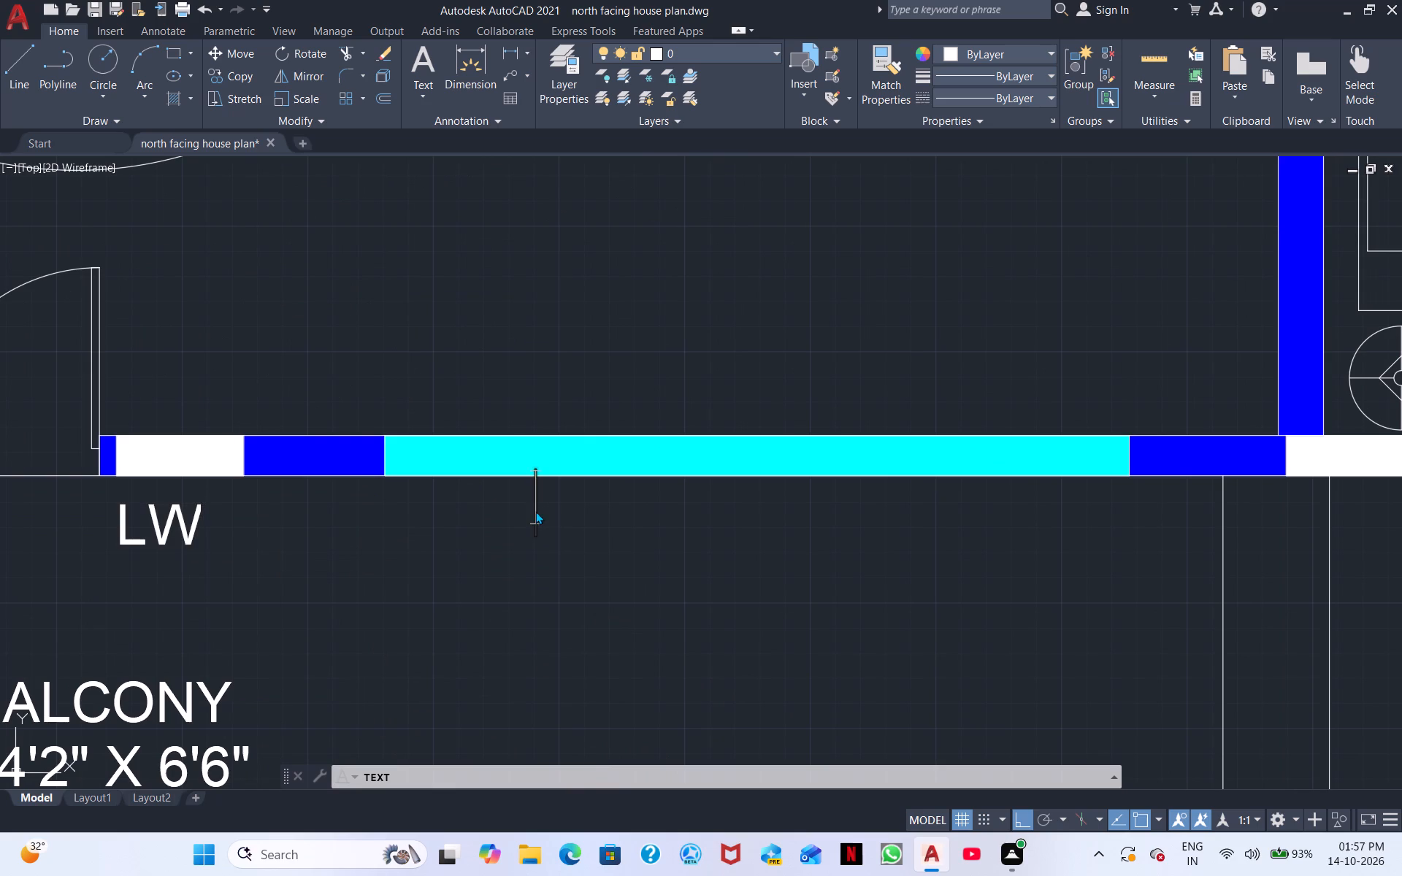
click(505, 529)
text(W1)
Label the door between the passage and the northern bedroom in the second plan D, inside its swing.
scroll(589, 428, down, 1)
middle_drag(609, 403, 491, 768)
scroll(499, 704, down, 1)
middle_drag(513, 491, 382, 684)
middle_drag(470, 518, 433, 623)
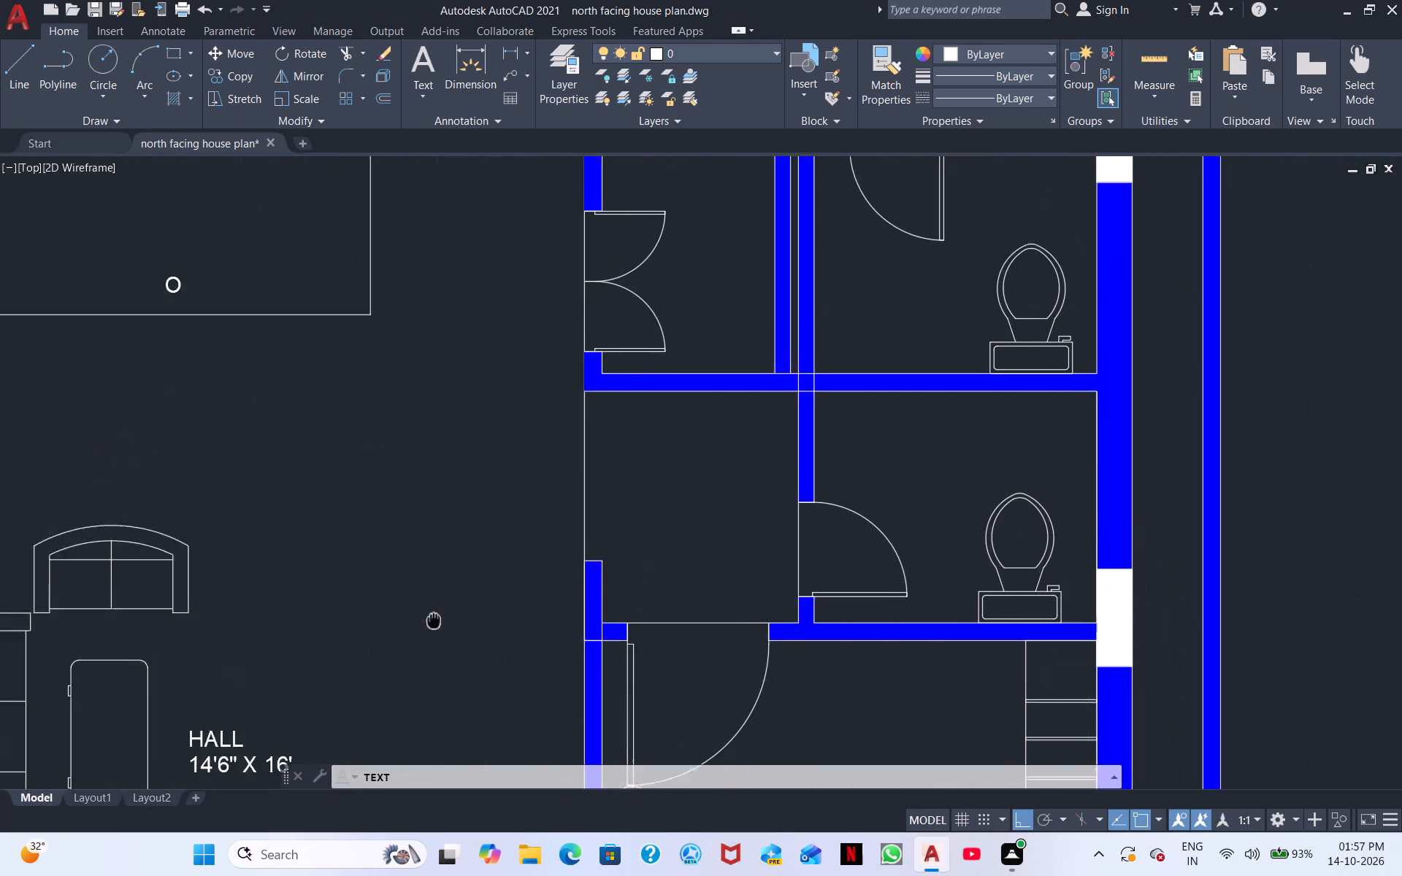
middle_drag(433, 623, 422, 662)
scroll(359, 530, down, 1)
middle_drag(371, 431, 302, 568)
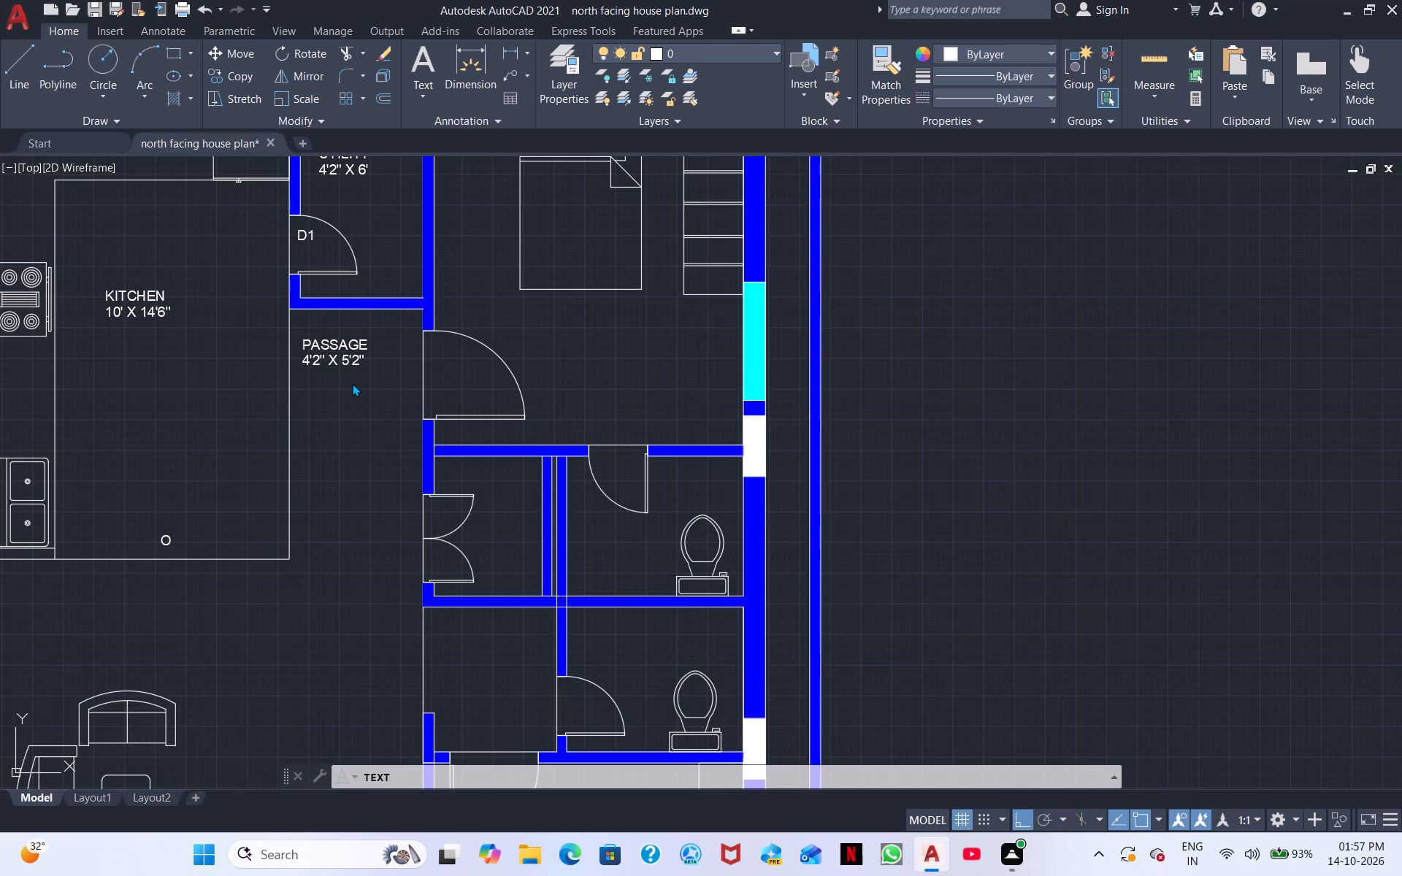
middle_drag(351, 388, 323, 442)
click(435, 437)
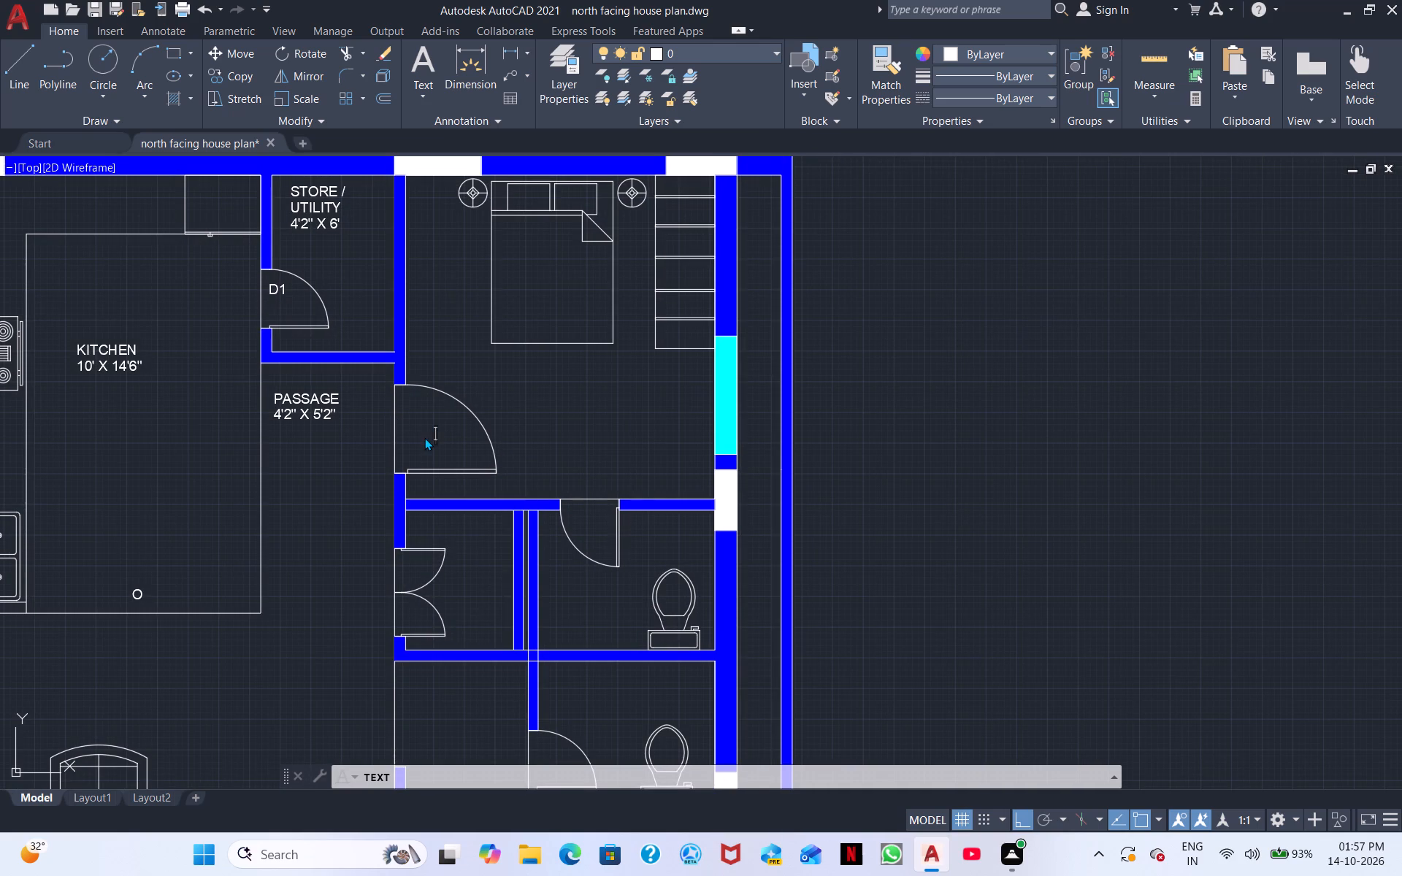
click(401, 424)
click(406, 437)
key(d)
Label the room below the bed MASTER BEDROOM over two lines, with the size 10'6" X 11' on a third line.
click(513, 395)
text(MASTER)
key(space)
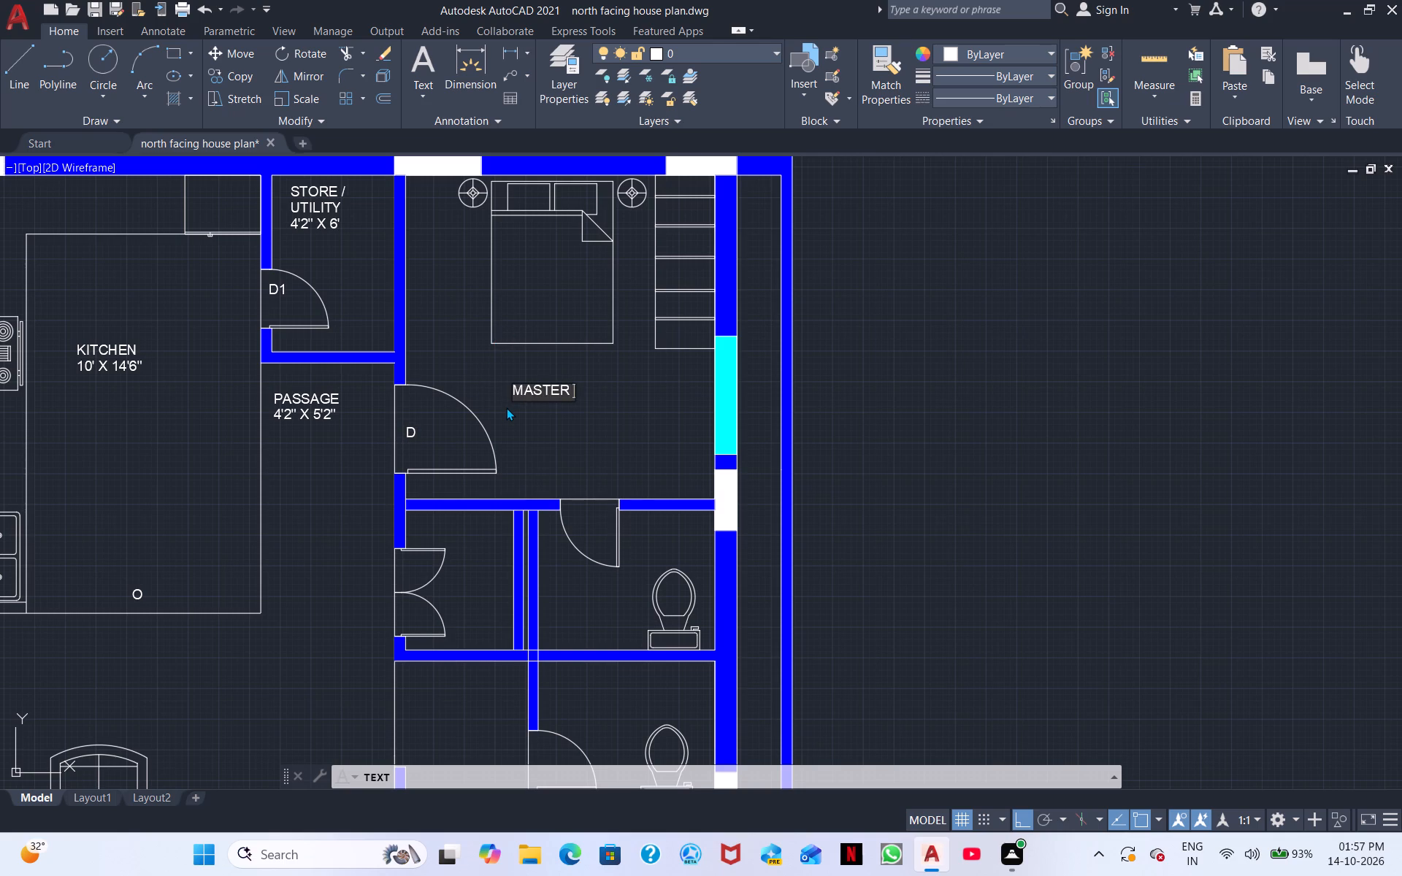
key(Return)
text(BEDROOM)
key(Return)
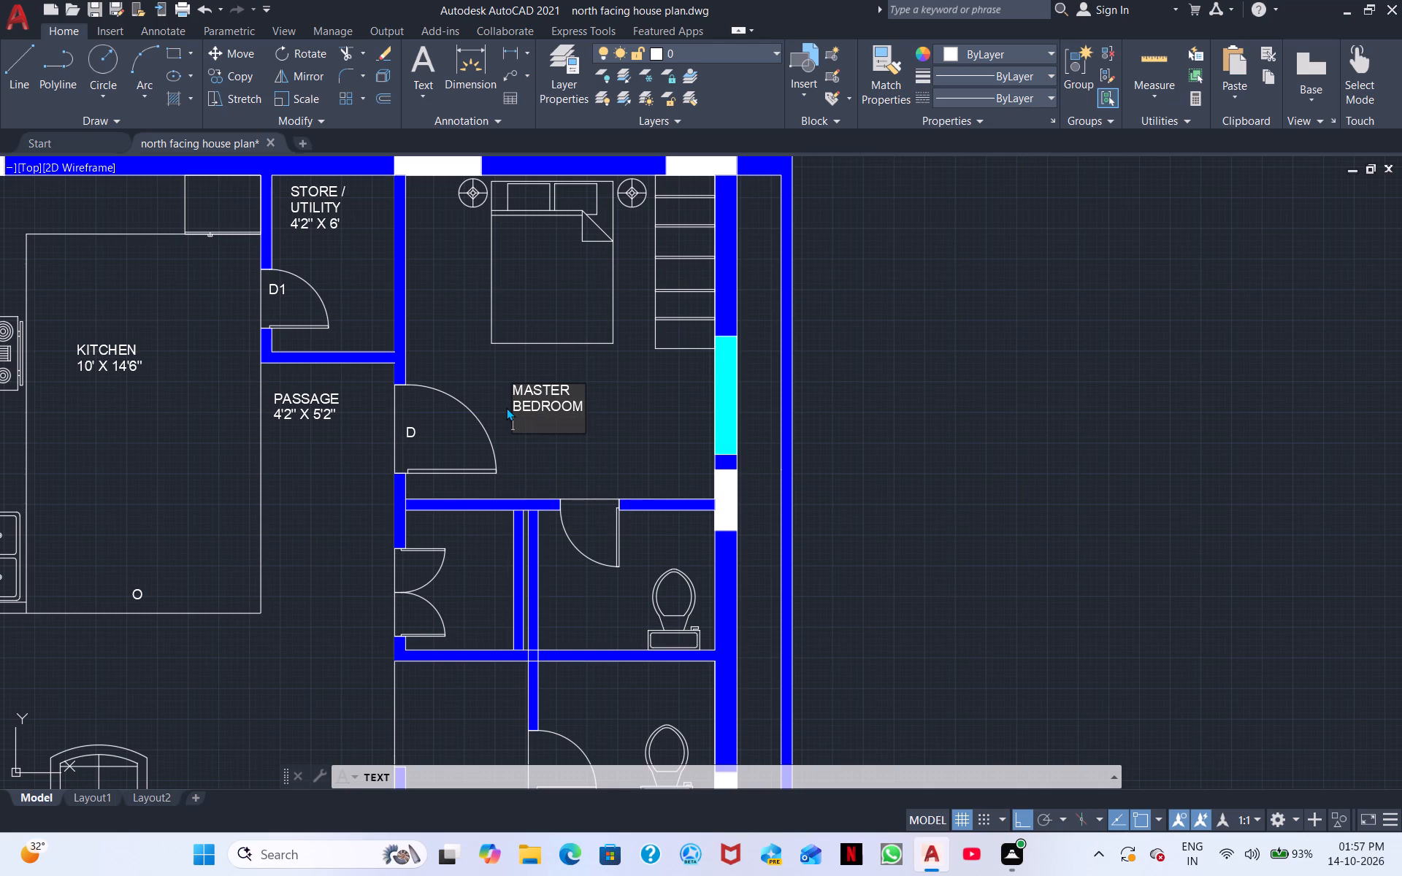
text(10)
key(apostrophe)
key(6)
key(shift+quotedbl)
key(space)
text(X)
key(space)
text(11')
Label the door between the master bedroom and its attached toilet in the second plan D1, inside its swing.
click(575, 510)
click(580, 523)
scroll(574, 524, up, 2)
click(573, 500)
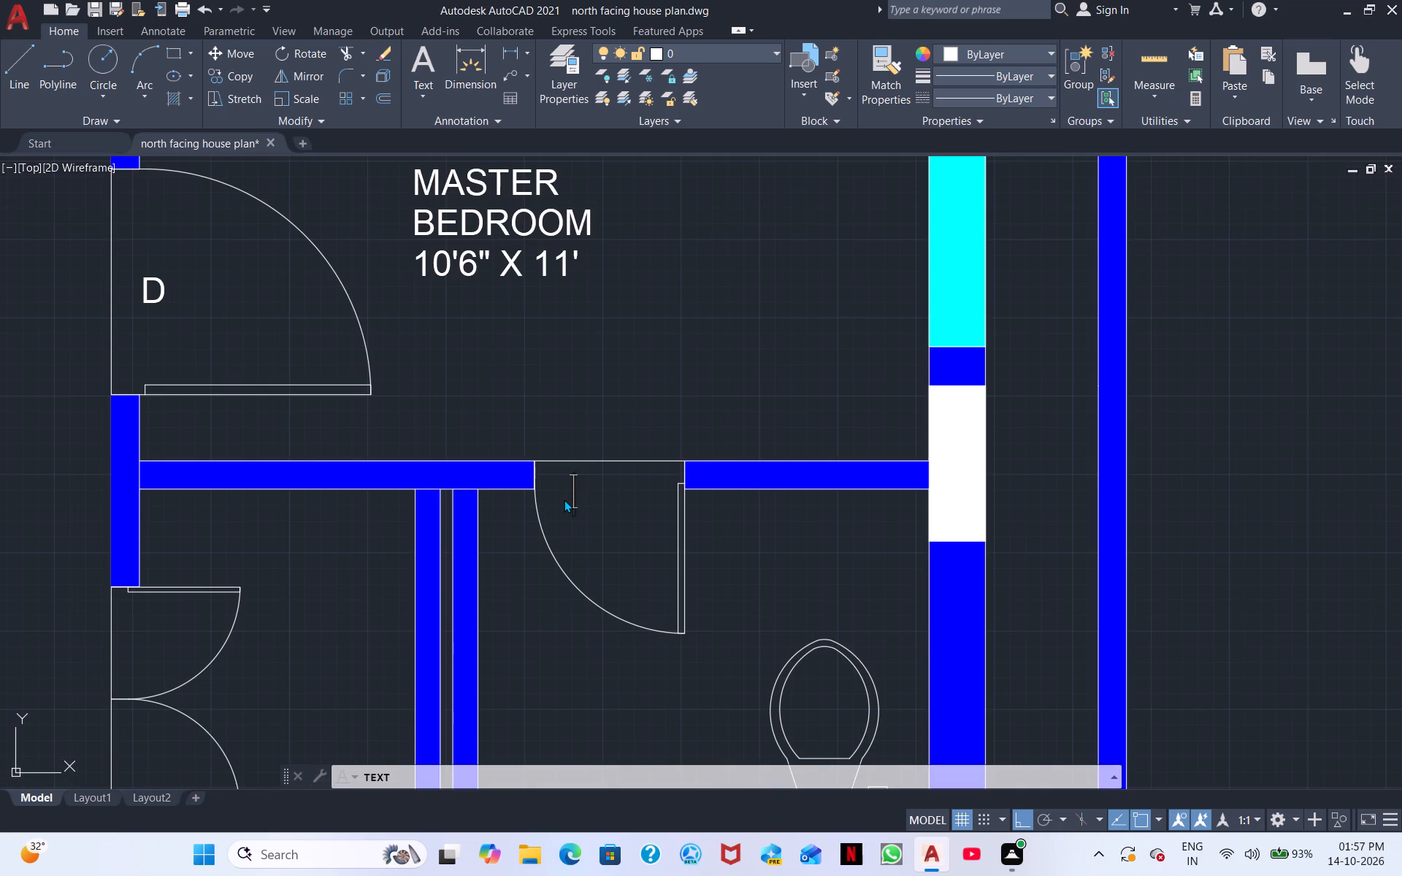
text(D1)
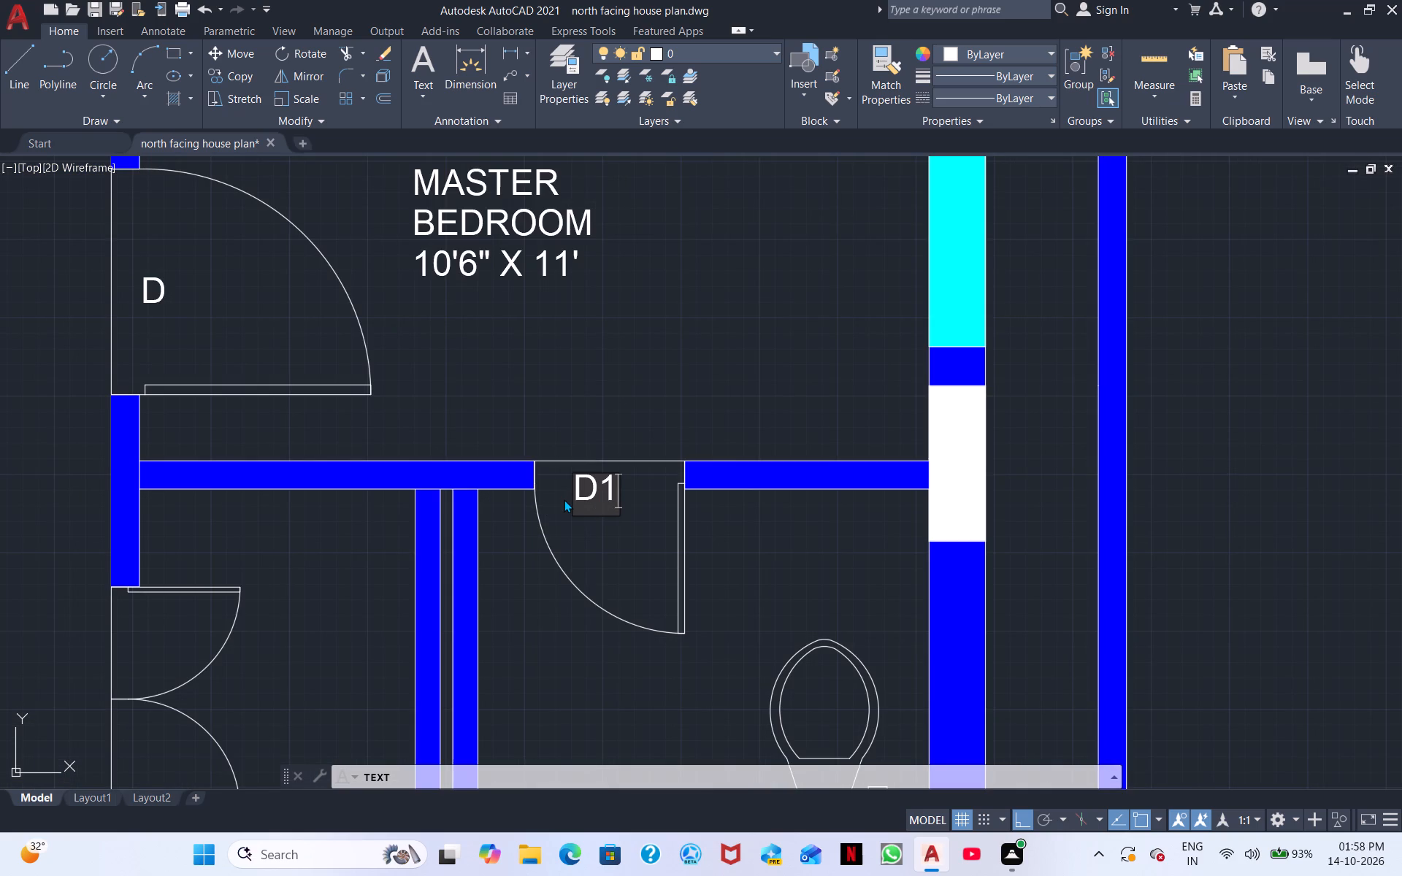
Label the small double-door room south of the master bedroom POOJA, above its door leaves.
middle_drag(337, 573, 353, 569)
middle_drag(347, 569, 485, 503)
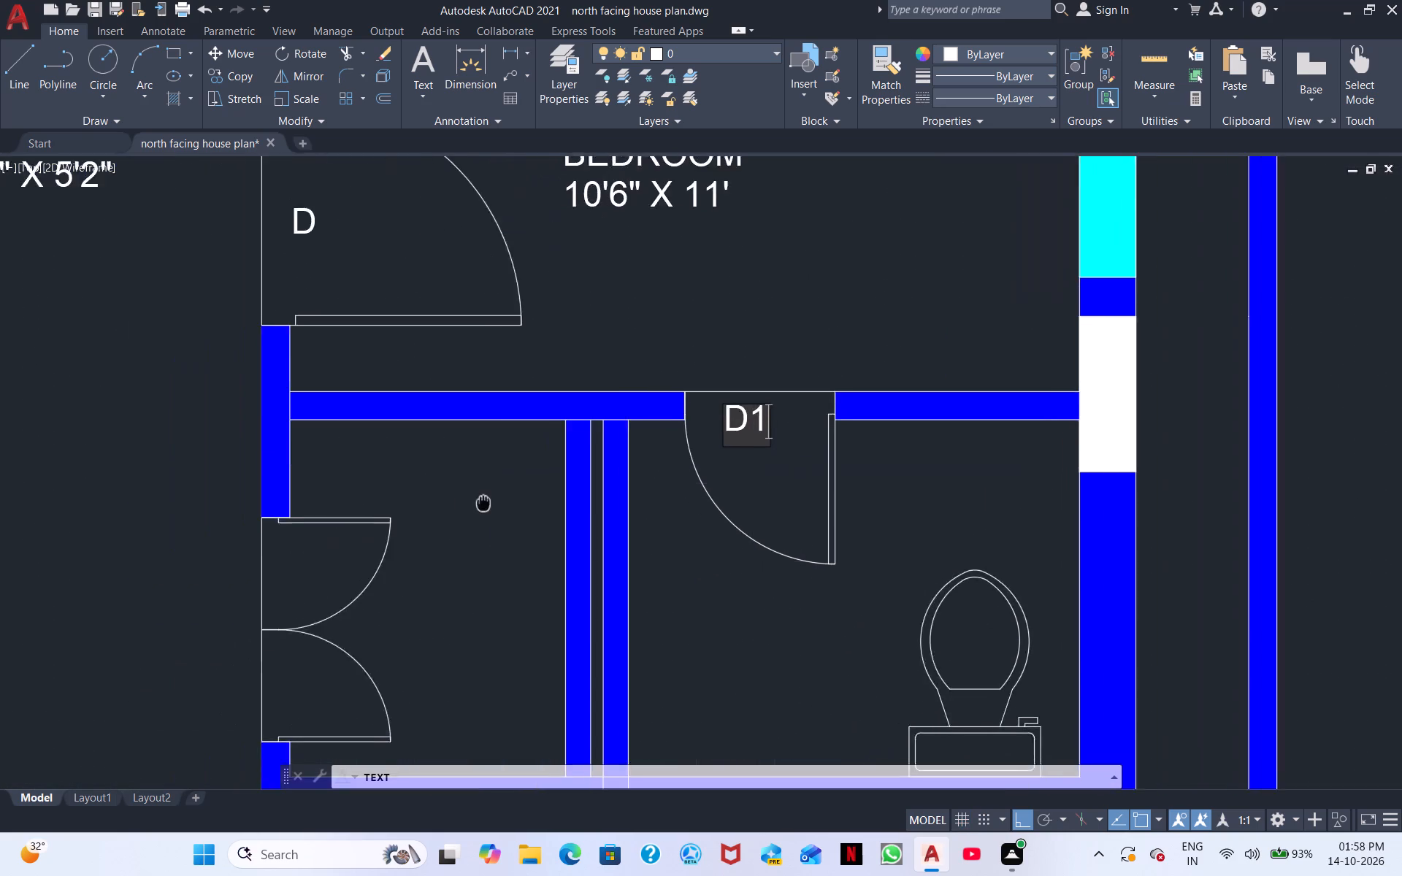
middle_drag(485, 503, 613, 493)
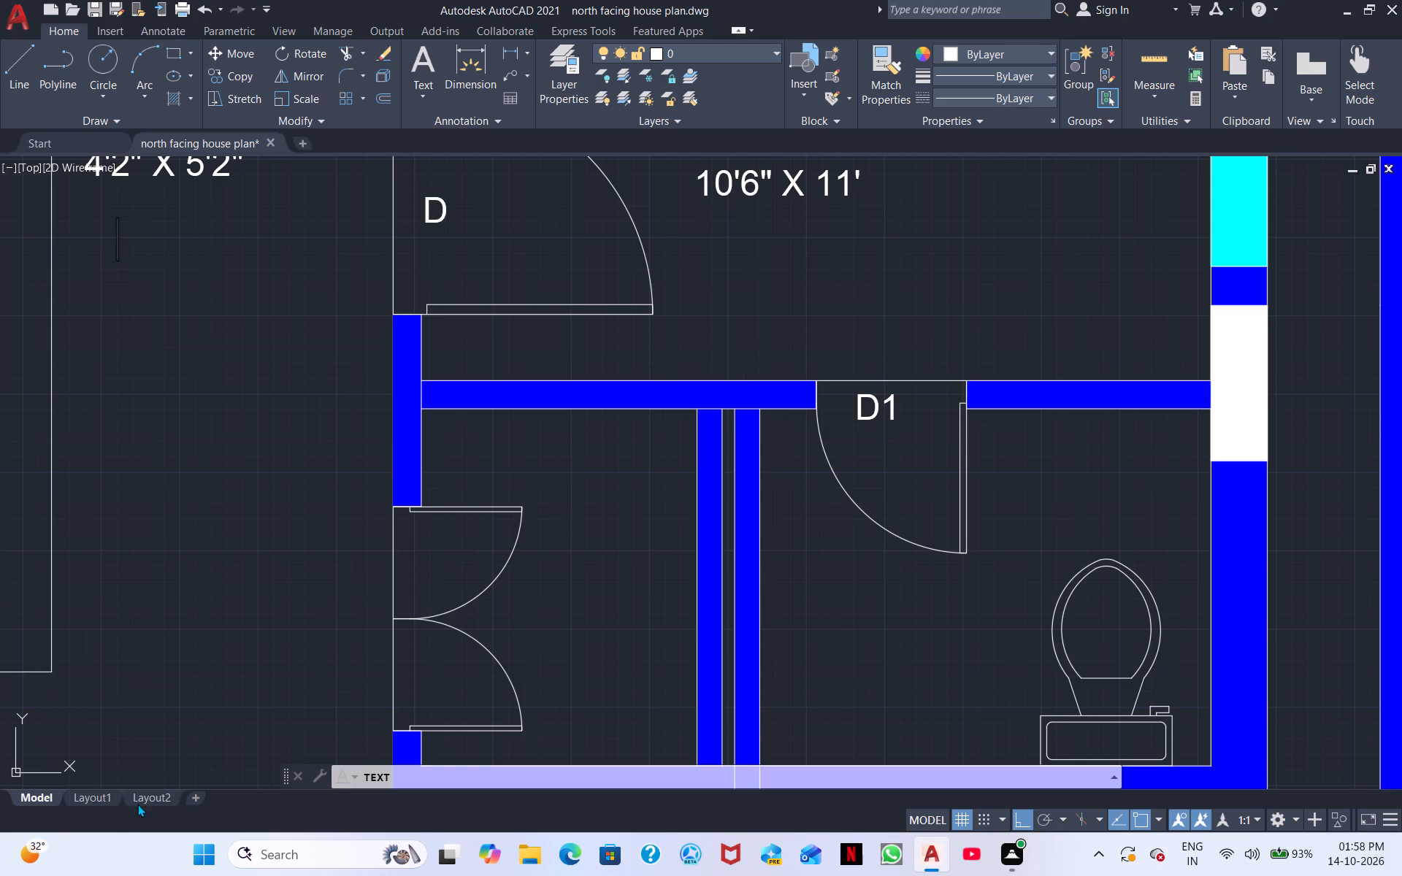
click(548, 479)
text(PUJA)
key(Return)
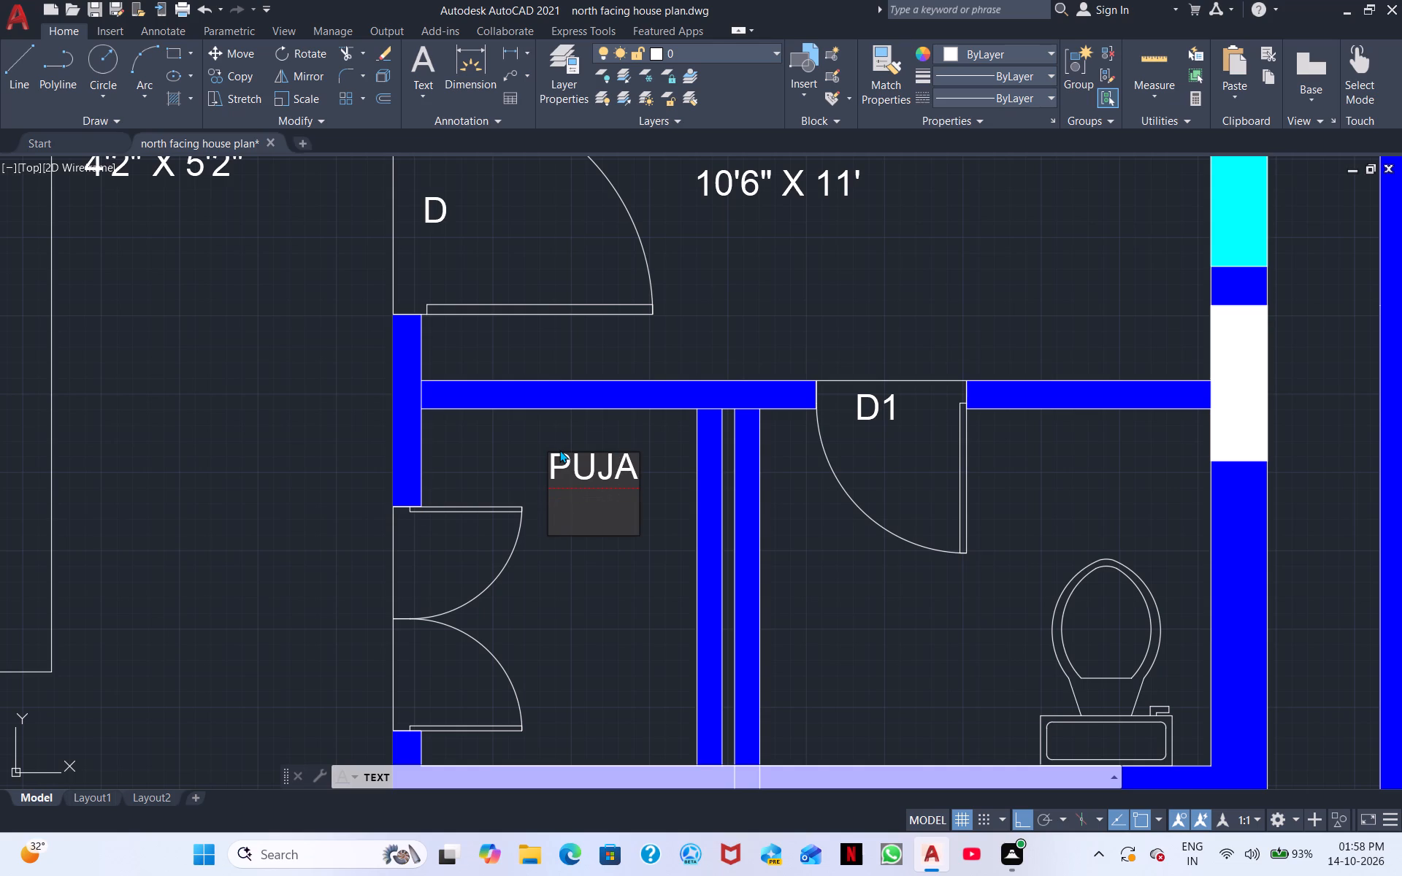
click(587, 478)
key(BackSpace)
text(OO)
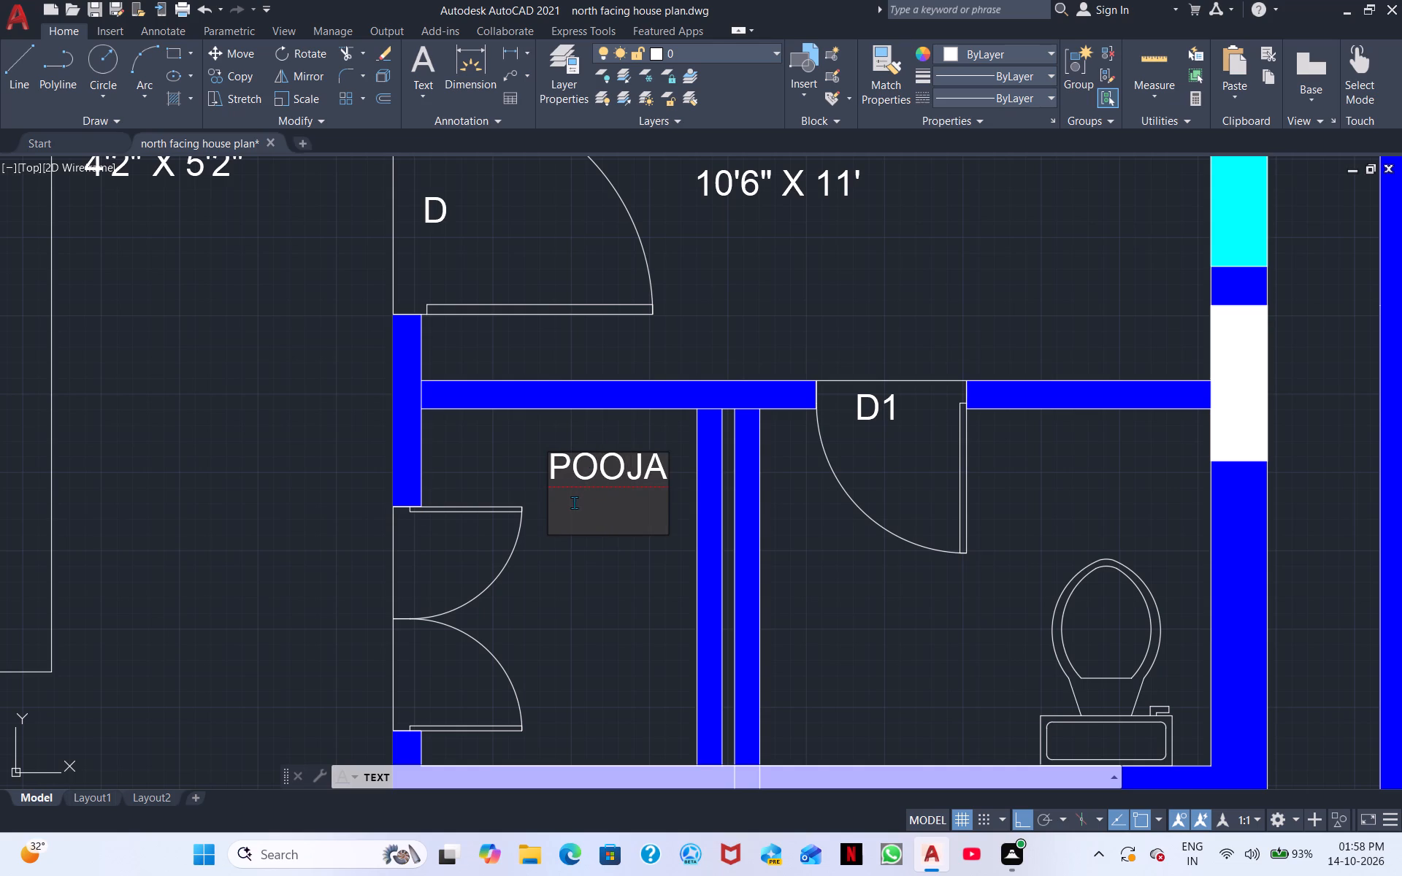
click(575, 505)
click(567, 534)
click(511, 50)
click(418, 450)
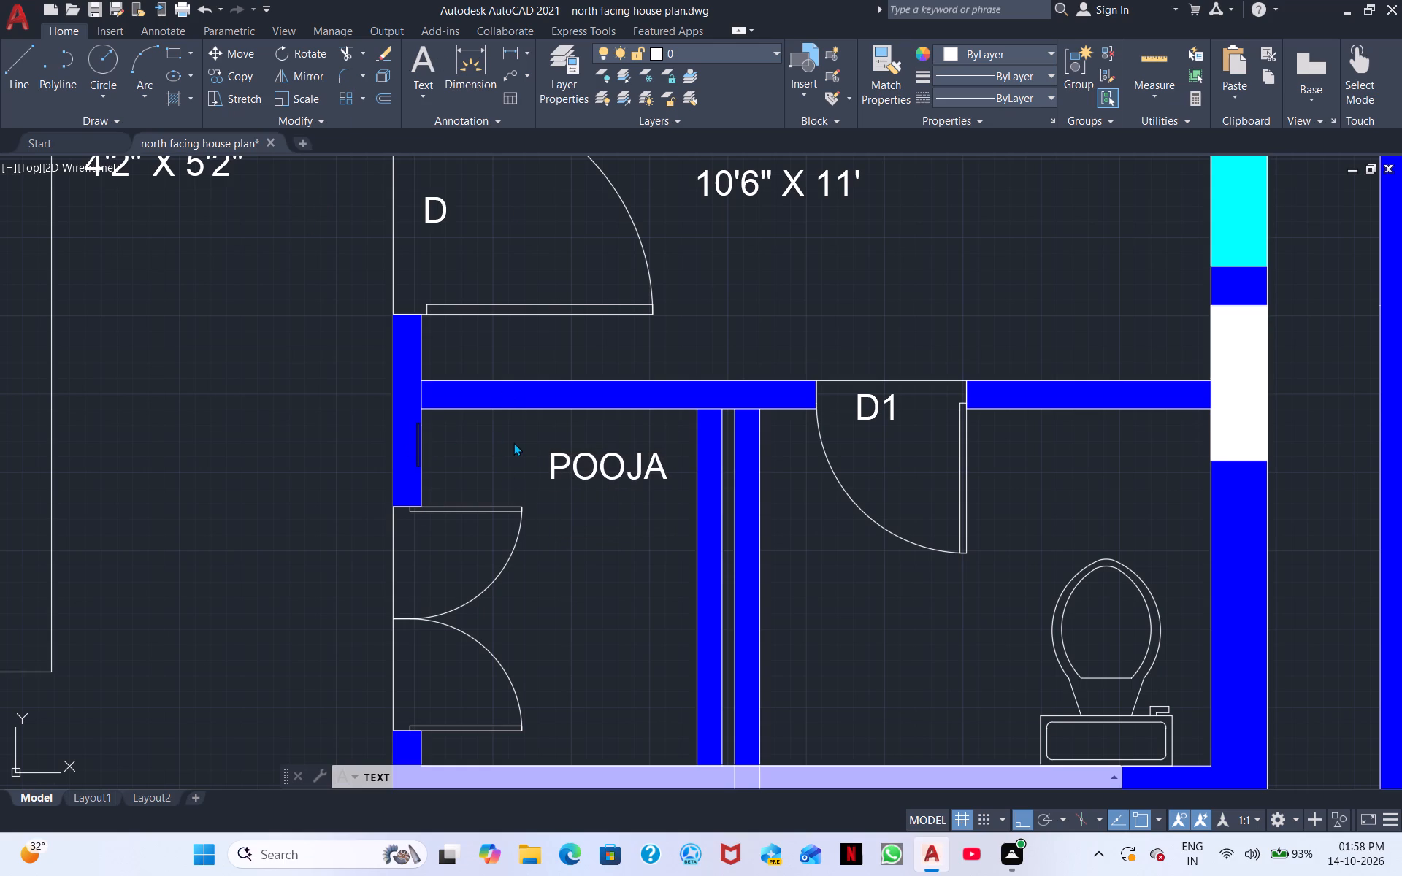
key(Escape)
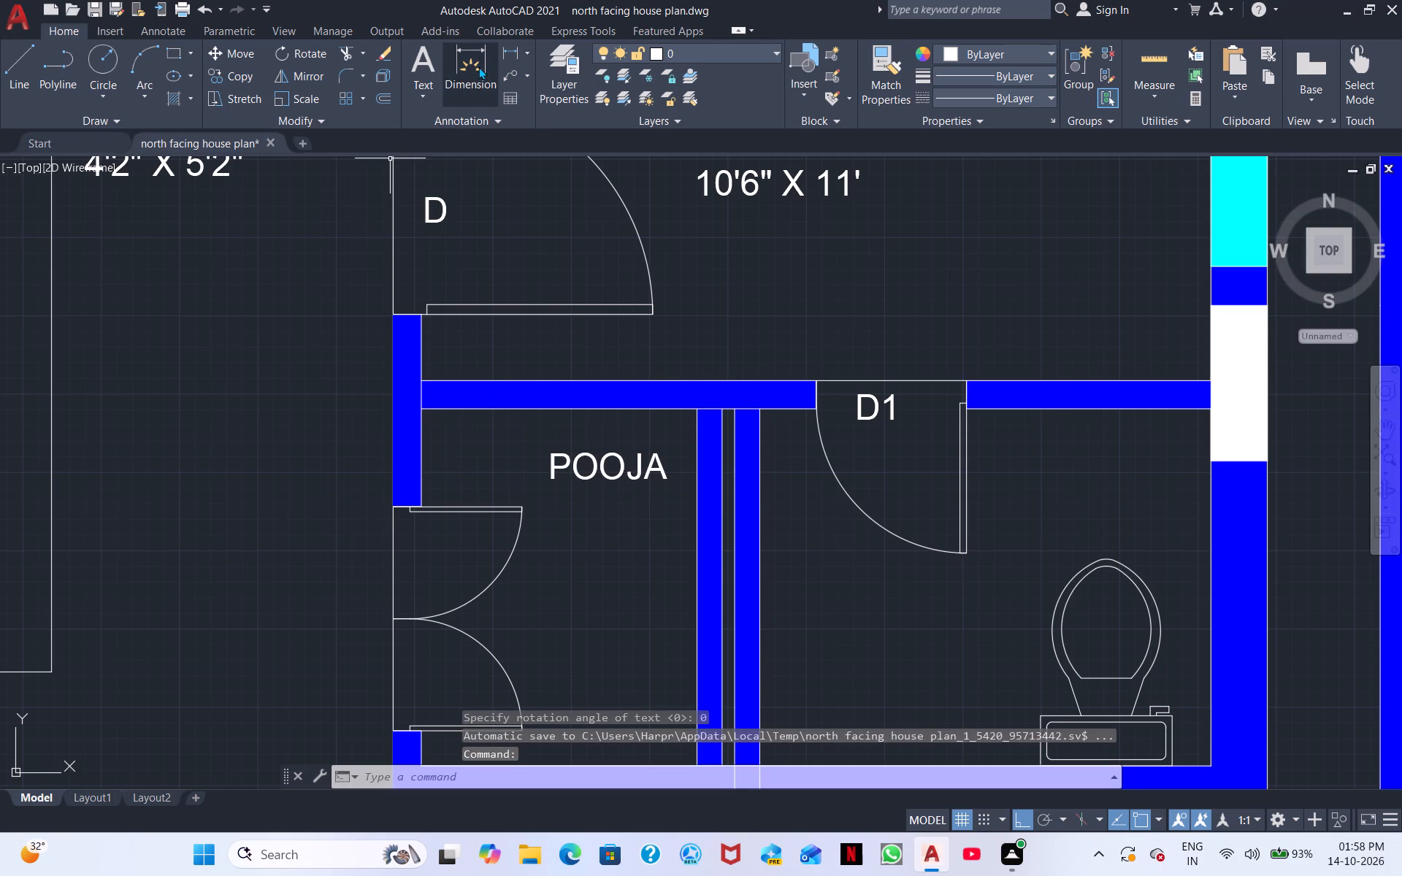
Measure the pooja room's inner width with a temporary linear dimension between its side walls.
click(503, 50)
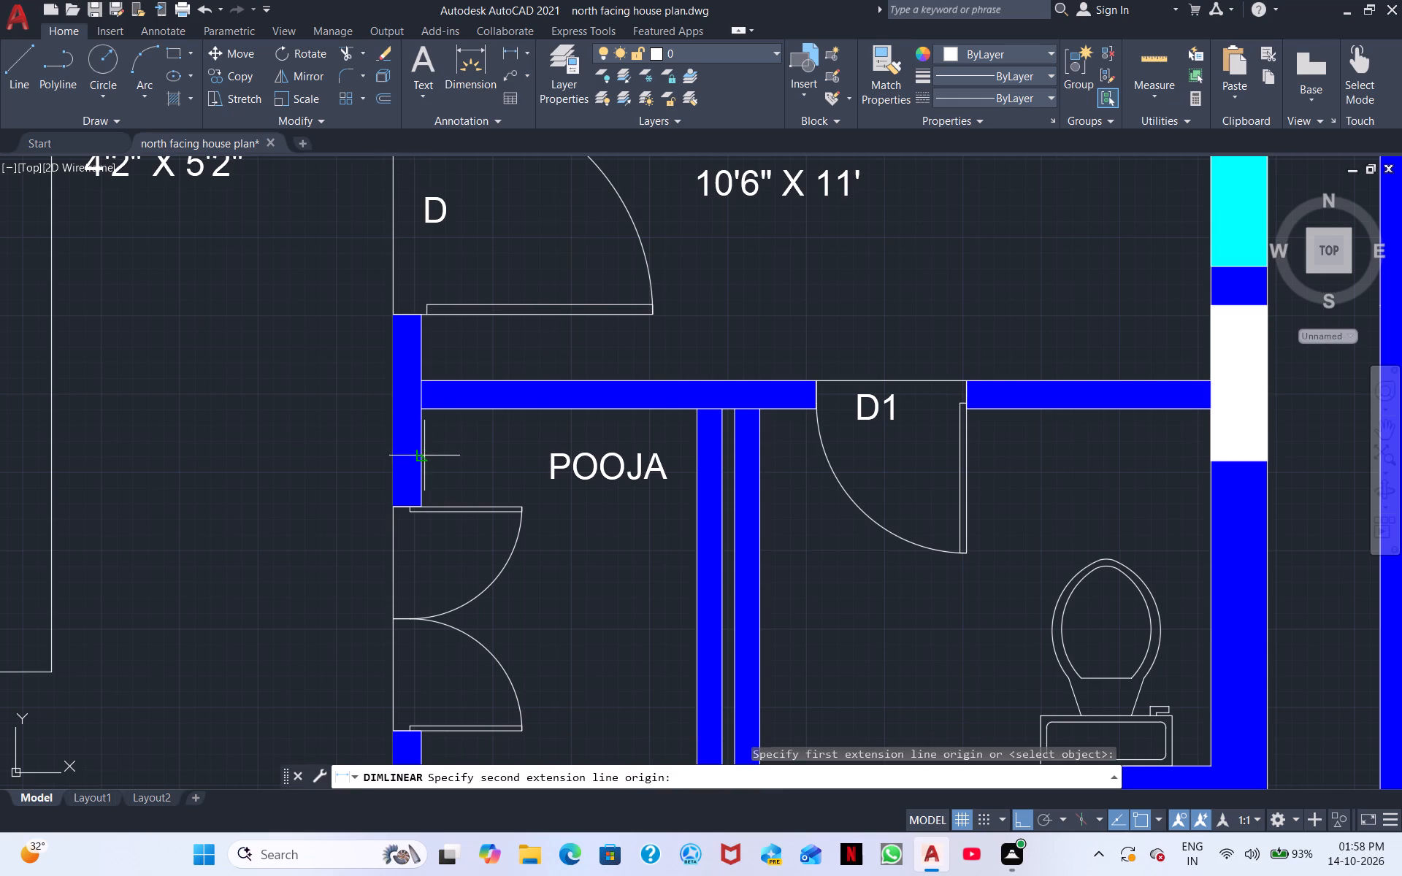
click(424, 456)
click(695, 458)
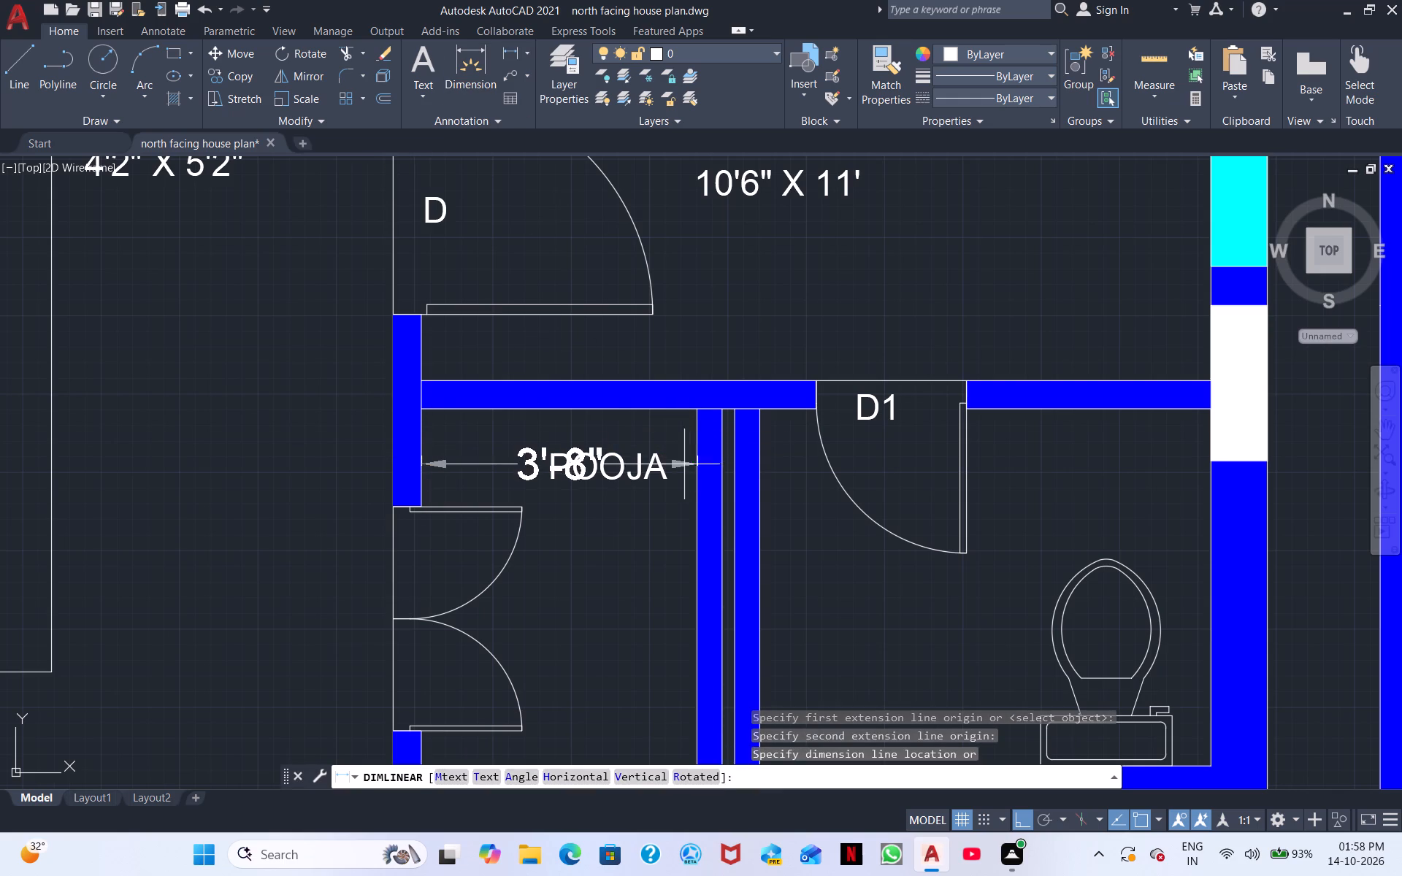
key(Escape)
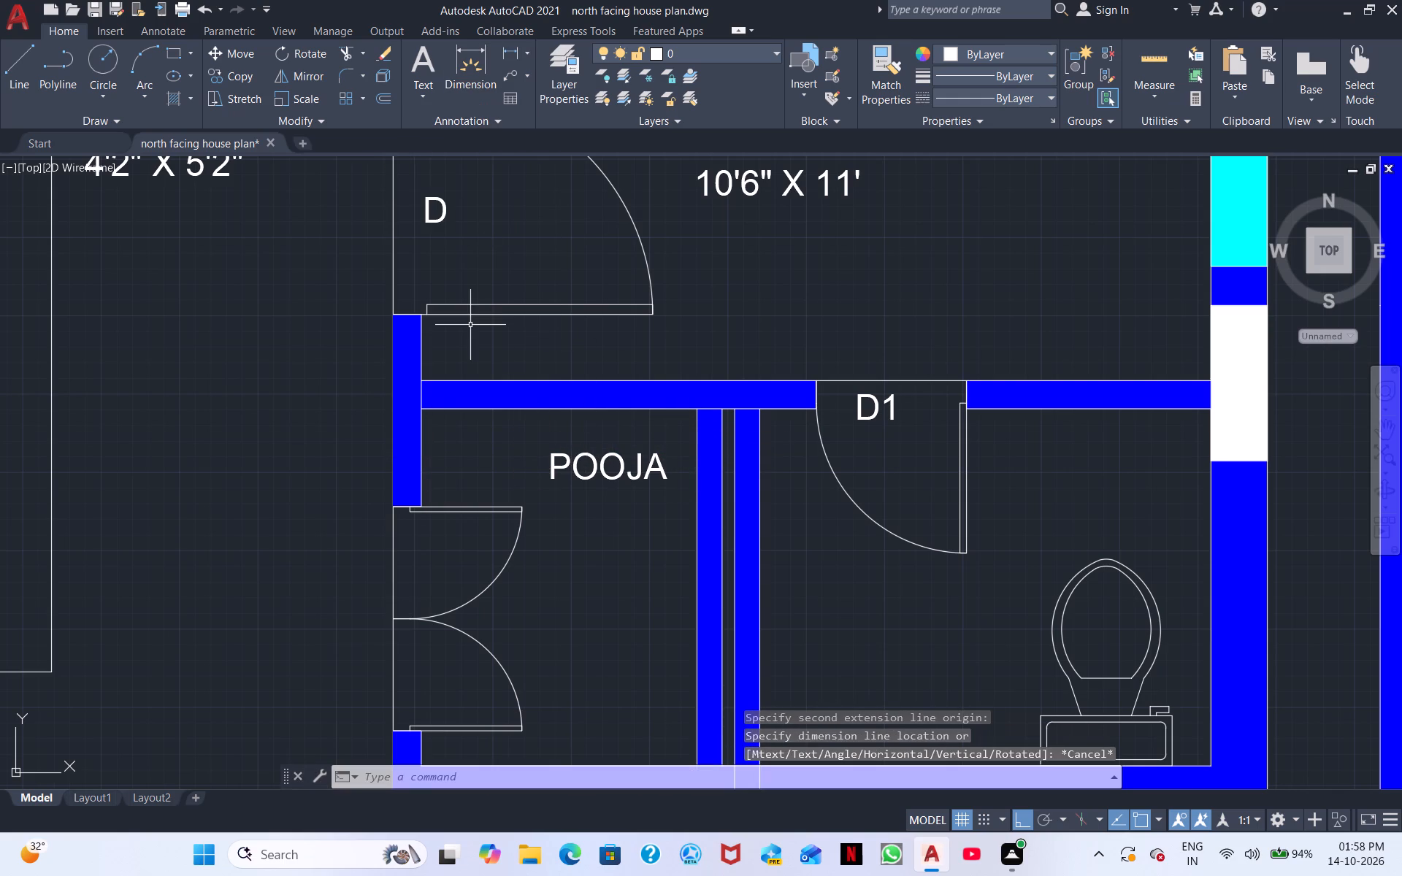
Add a two-line text, POOJA and 3'8"X4'2", in the pooja room just below its existing name, keeping the 4" text height.
right_click(467, 334)
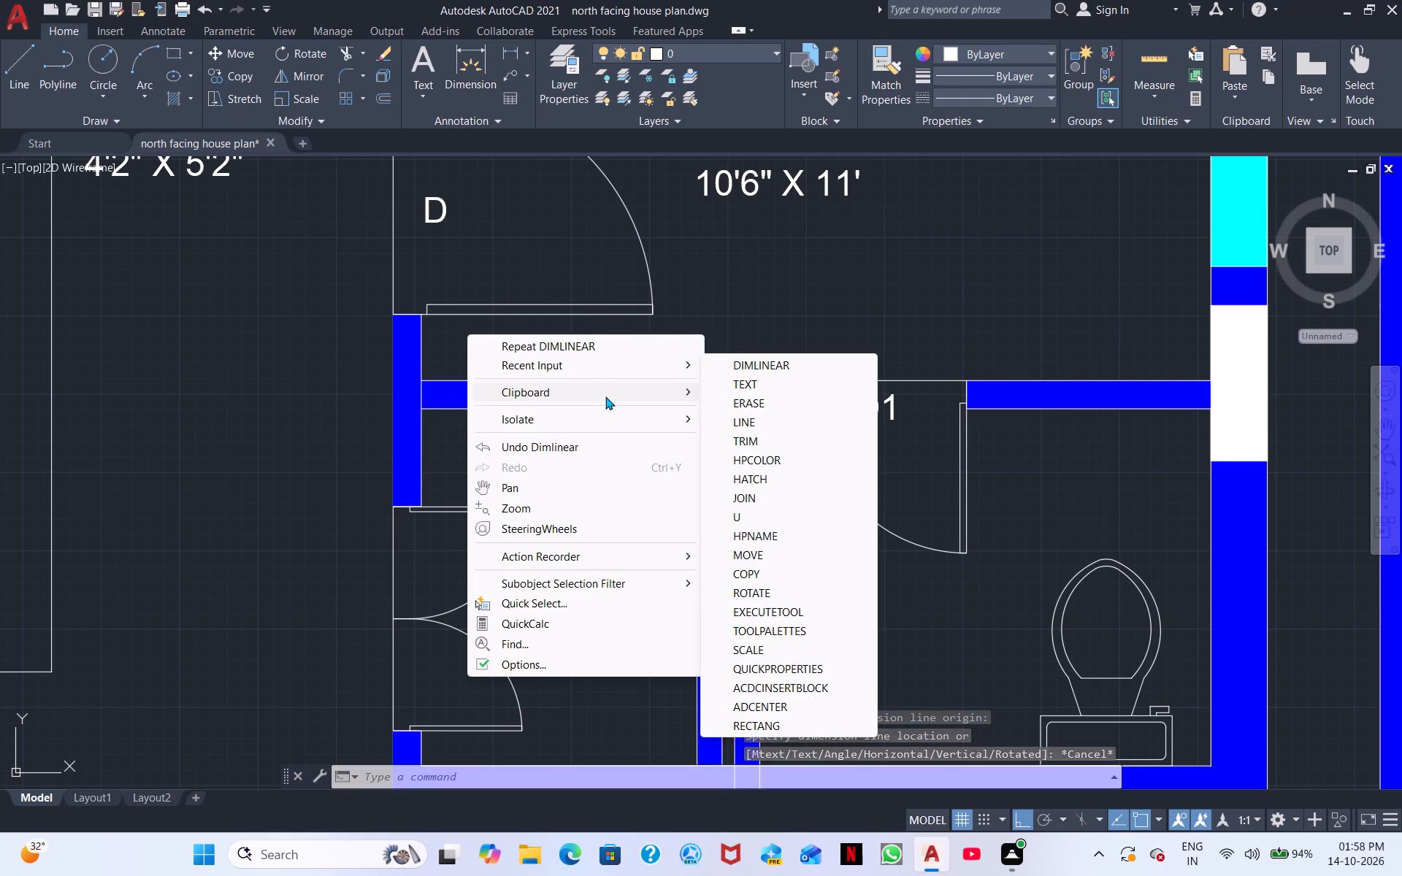
click(776, 385)
click(540, 531)
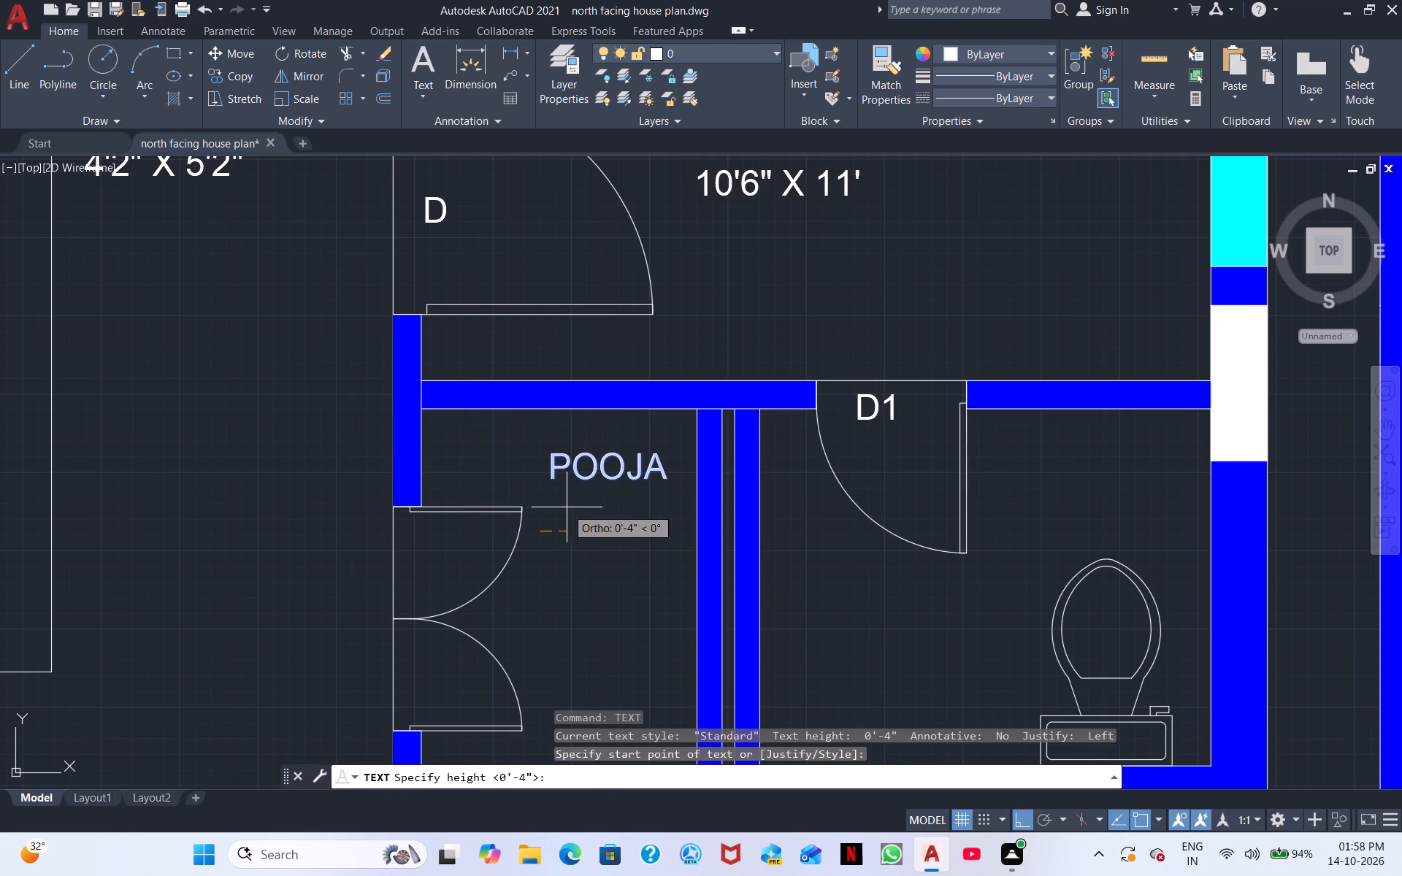
key(space)
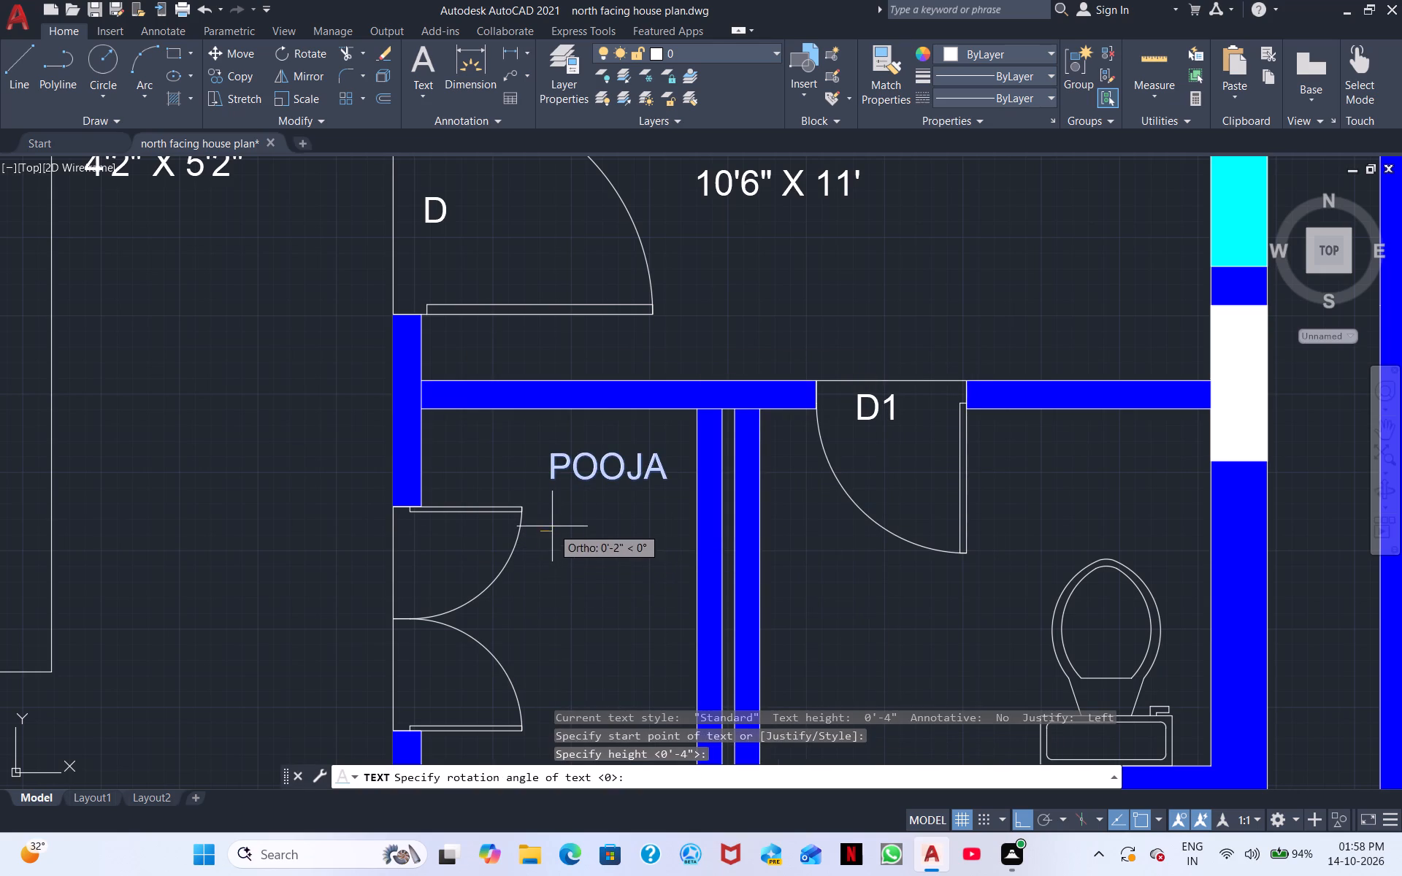
key(space)
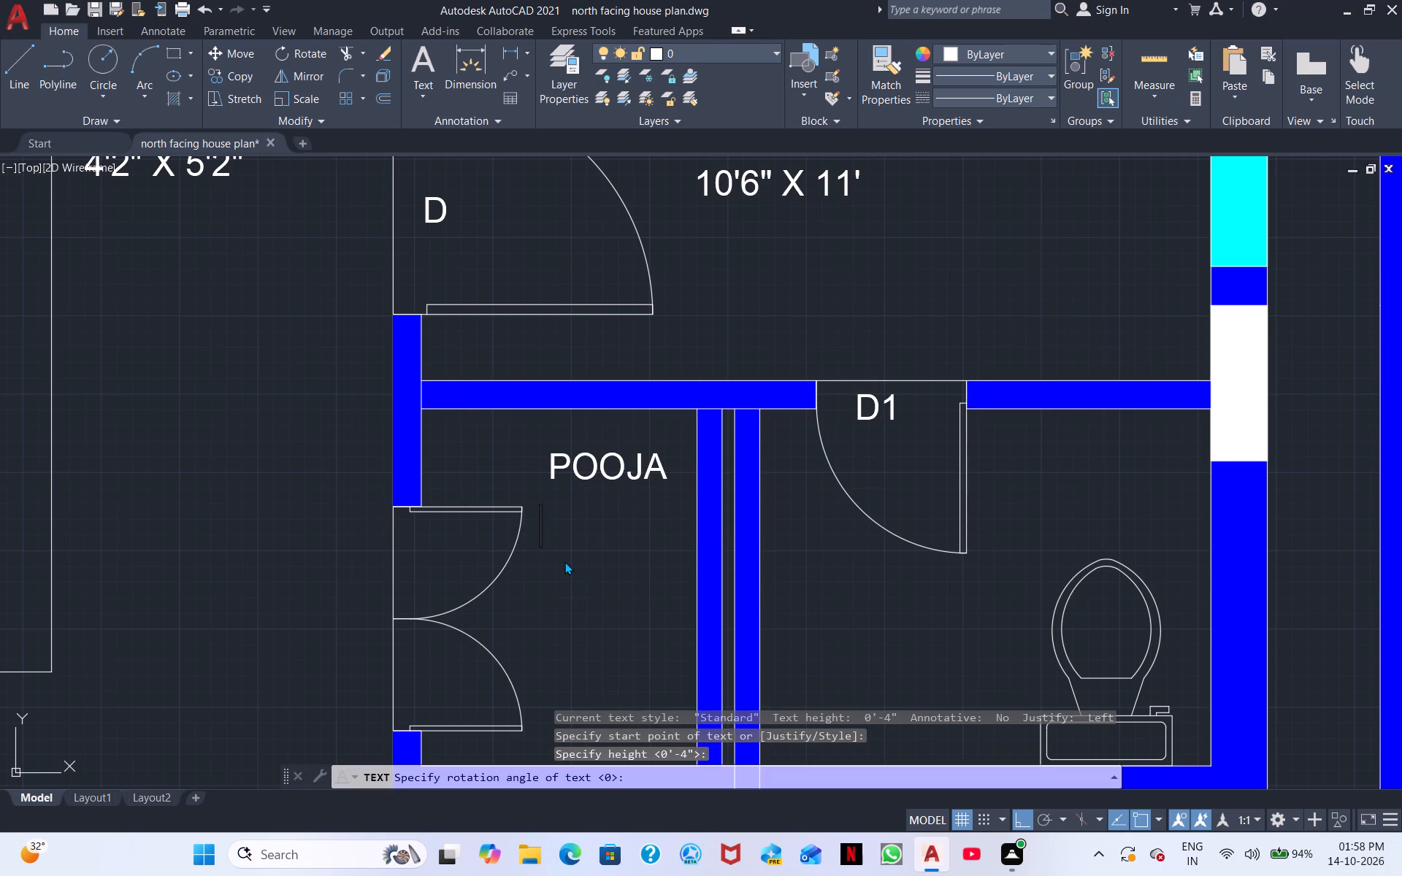
click(559, 496)
click(551, 500)
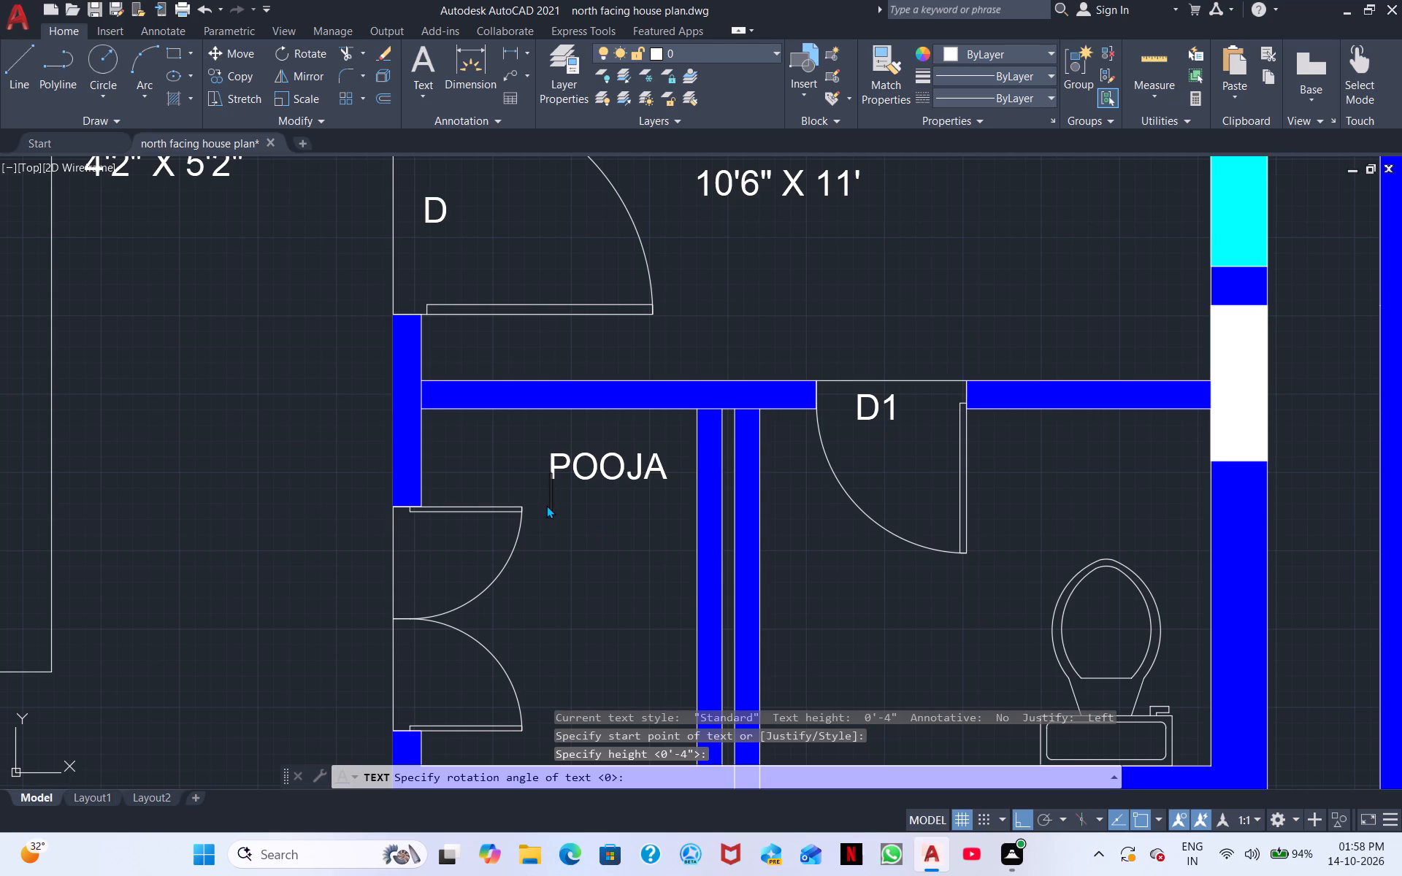
click(543, 515)
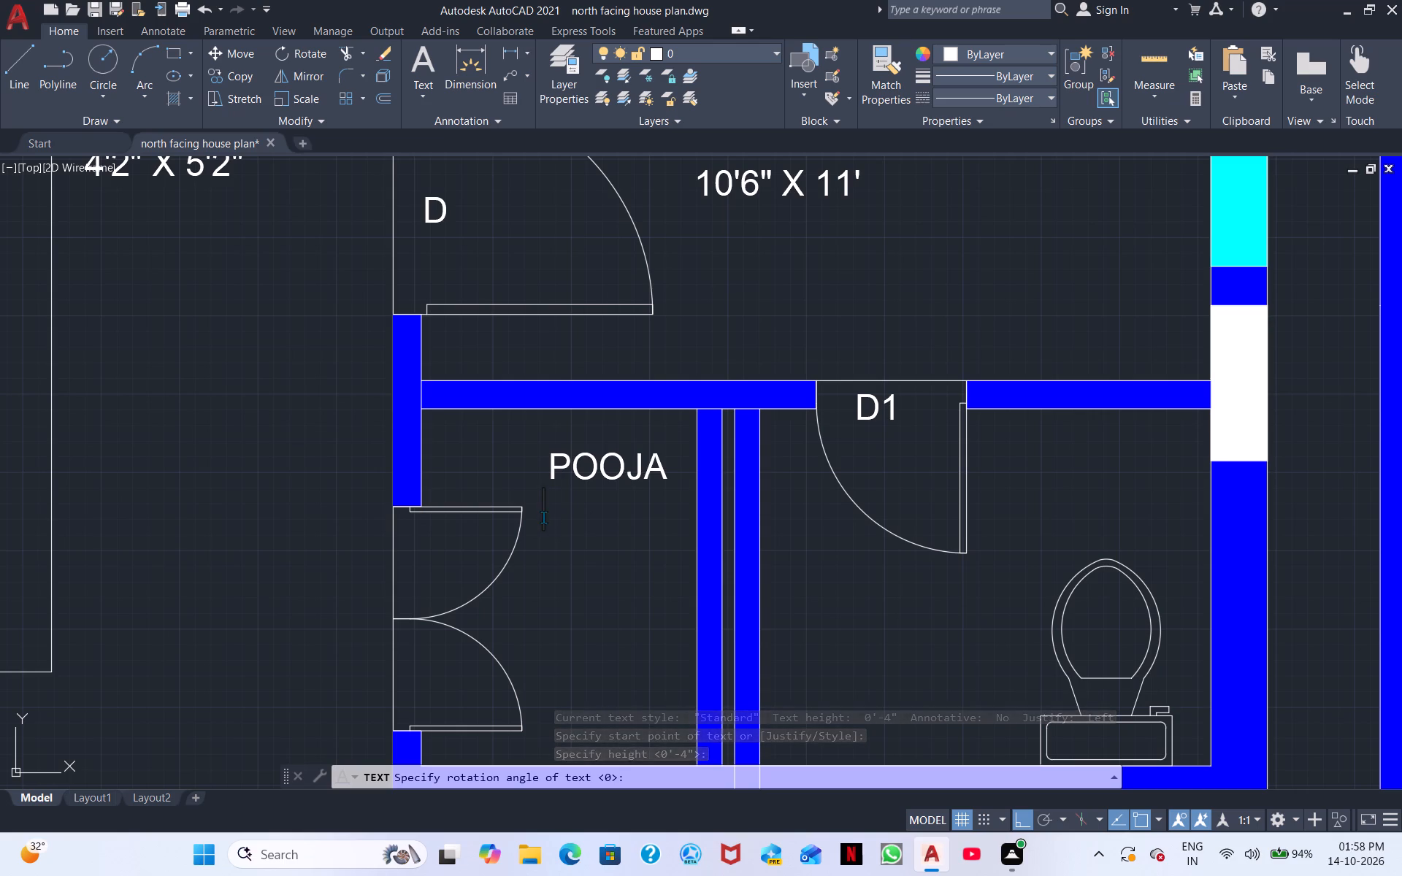
text(POOJA)
key(space)
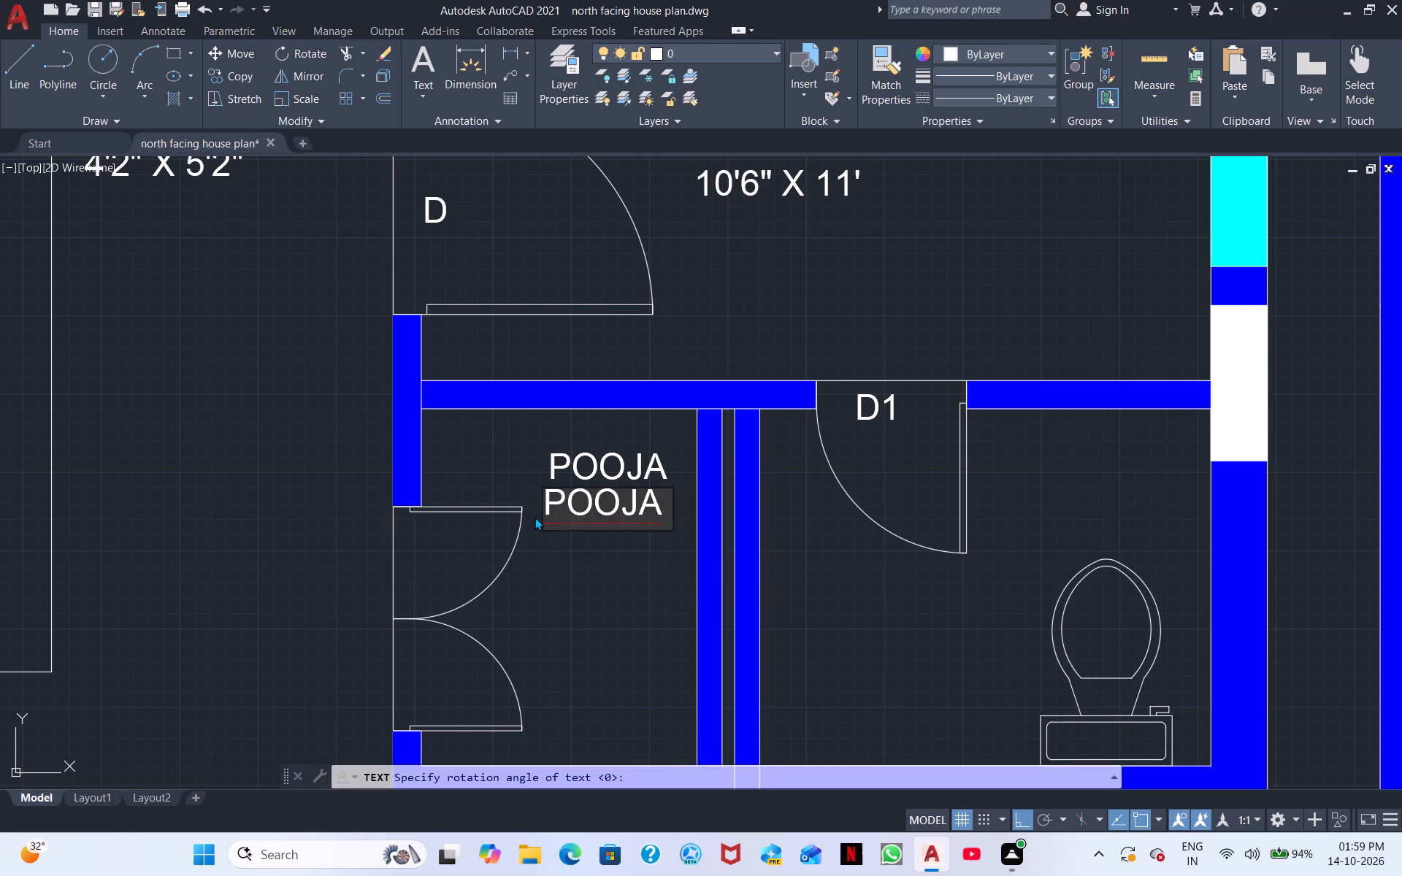
key(Return)
text(3')
text(8")
key(x)
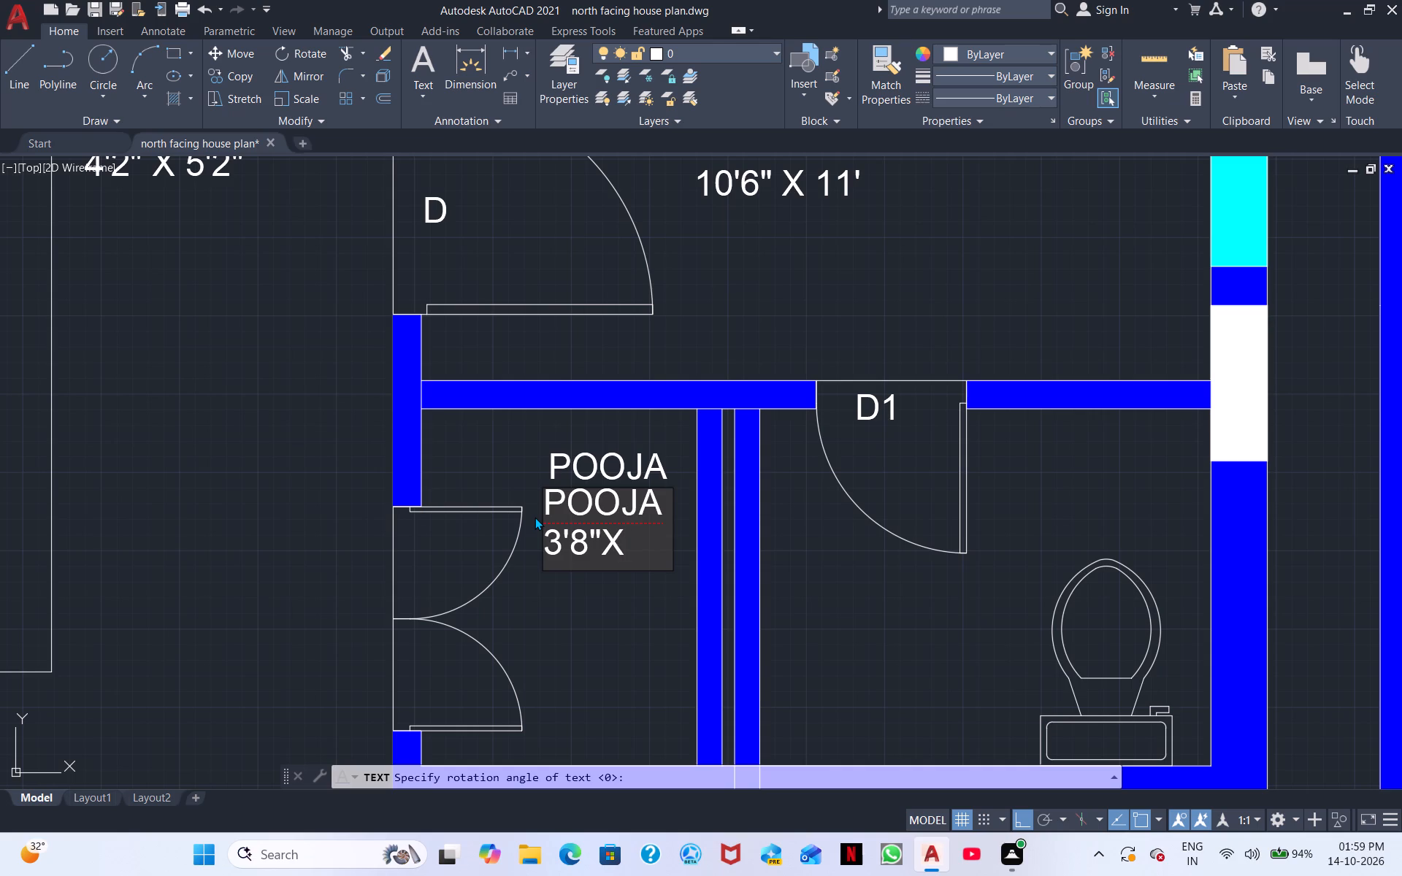
key(4)
text('2")
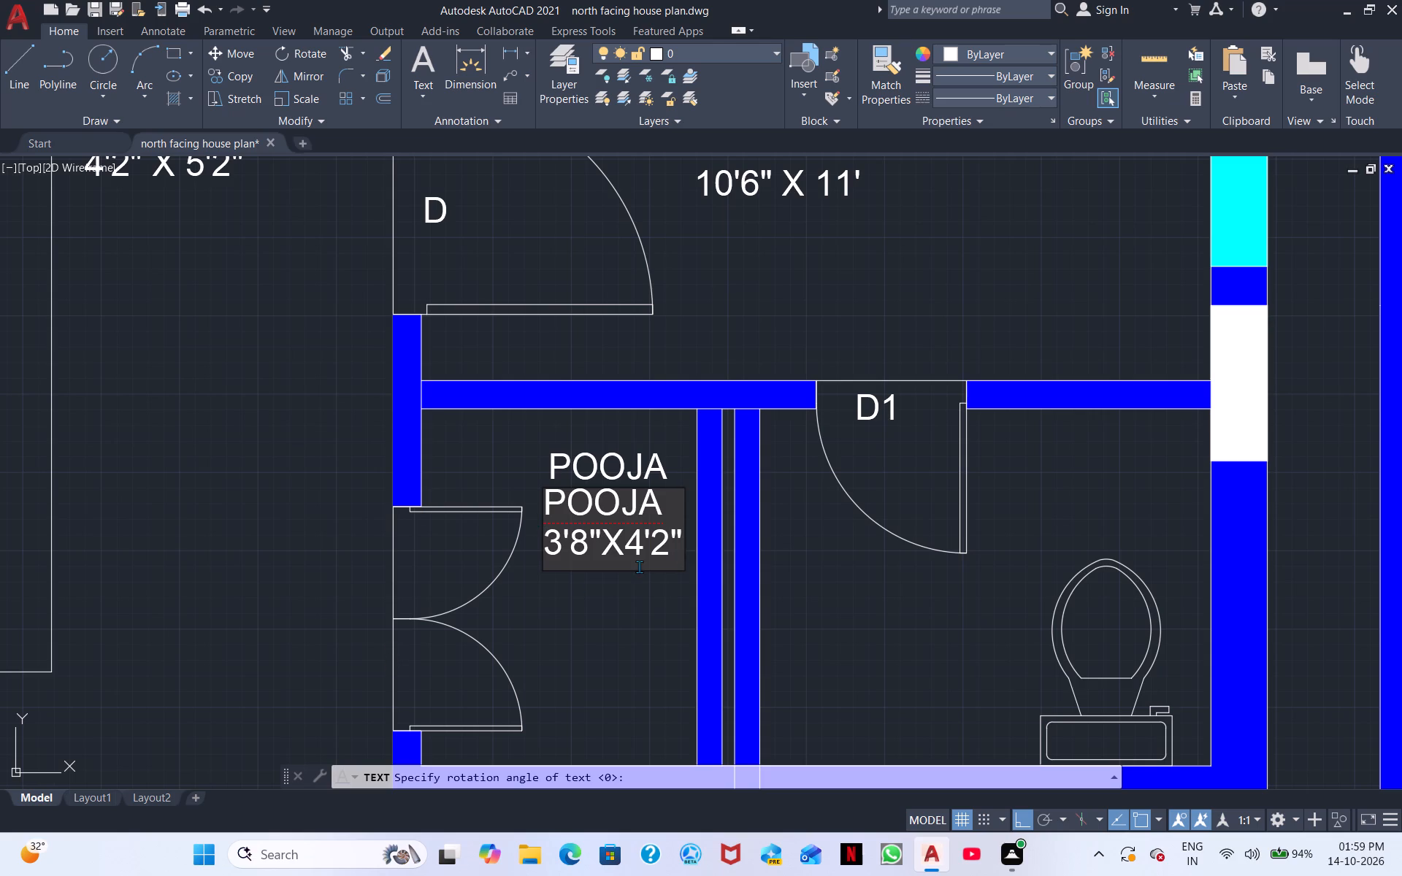
click(614, 606)
drag(667, 459, 533, 452)
Label the toilet attached to the master bedroom A. TOILET, with the size 6' X 4'9" on a second line.
scroll(640, 531, down, 1)
middle_drag(648, 558, 555, 488)
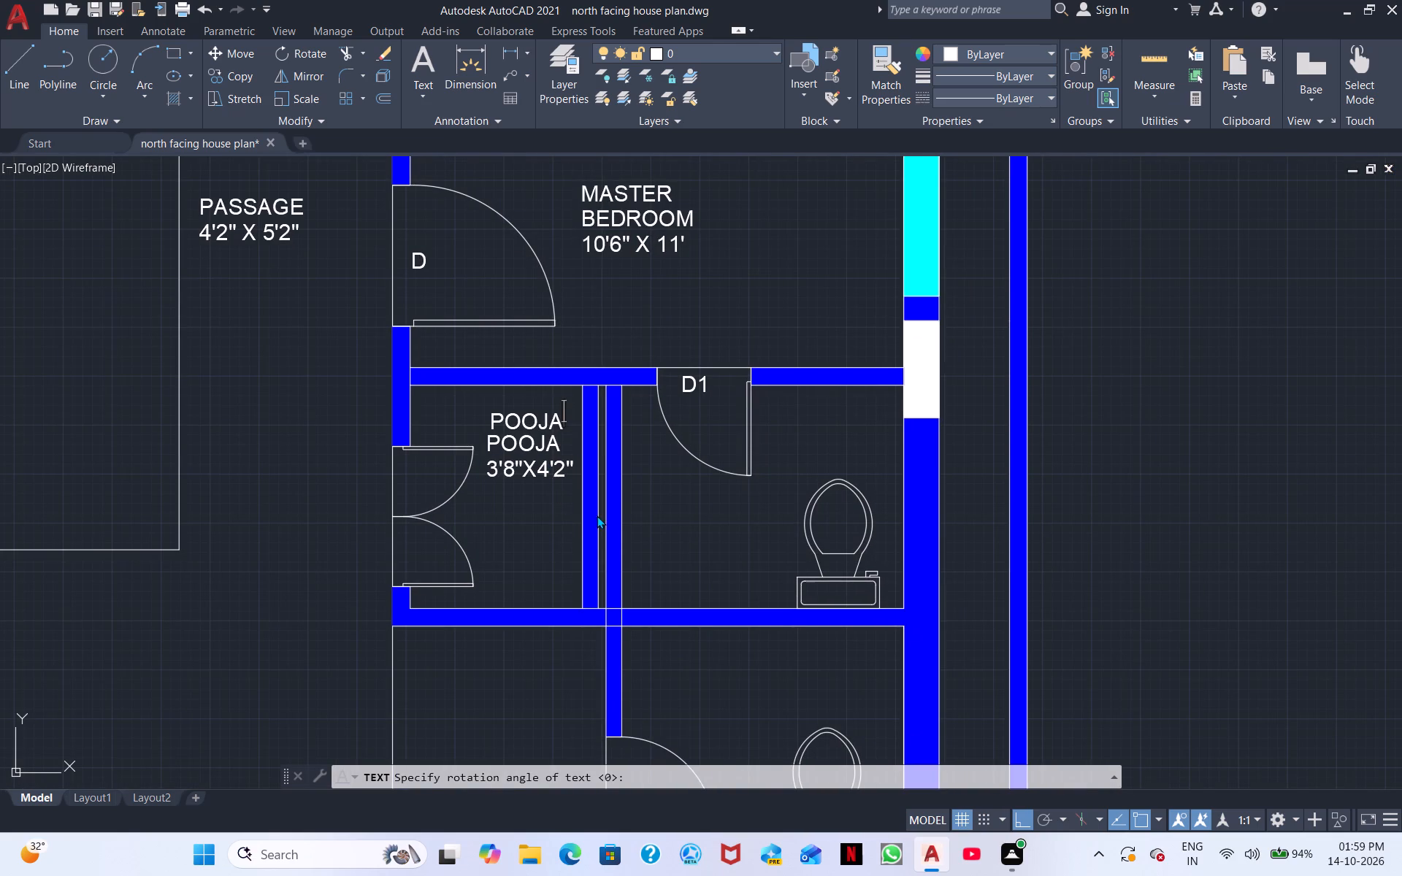
click(647, 515)
key(a)
text(.)
key(space)
text(TOILET)
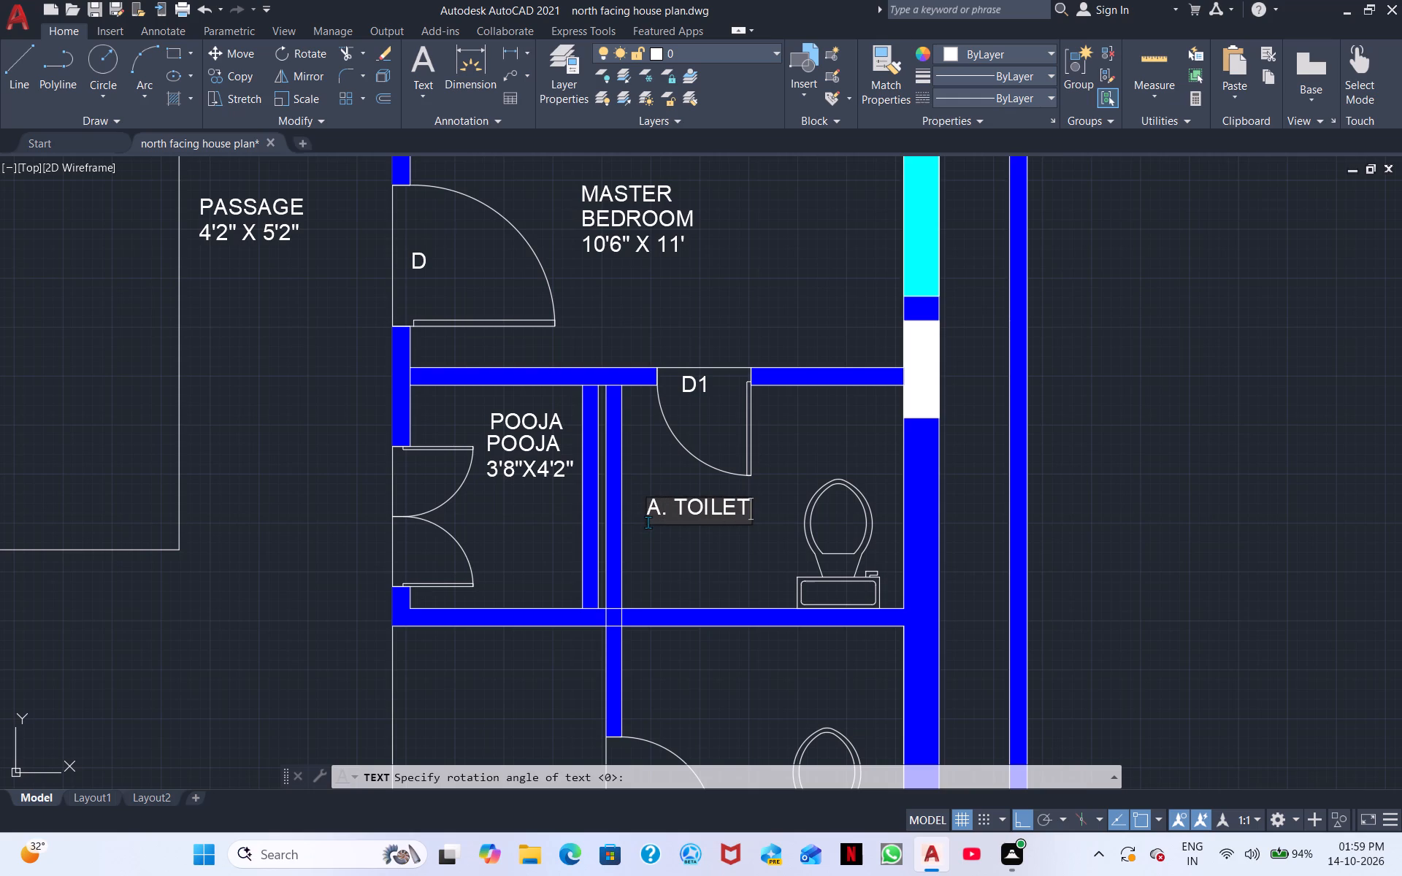
key(Return)
text(6' X)
key(space)
text(4'9")
Label the door of the toilet south of the attached toilet D1, inside its swing.
middle_drag(675, 661, 707, 514)
click(654, 635)
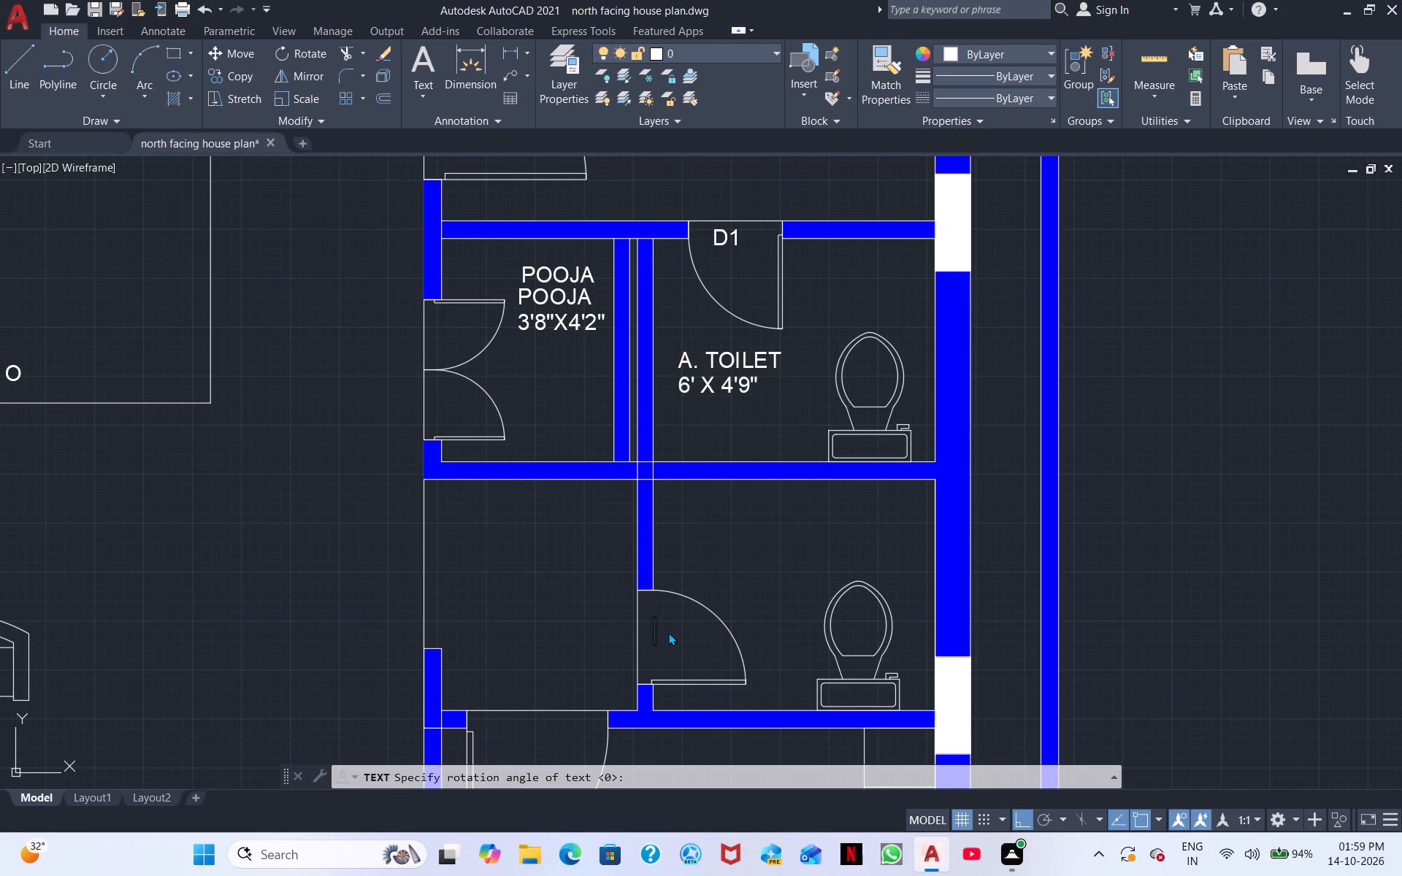
click(648, 640)
text(D1)
Label the toilet south of the attached toilet C. TOILET, with the size 6' X 4'11" on a second line.
click(708, 543)
click(709, 531)
text(C.)
key(space)
text(TO)
text(ILET)
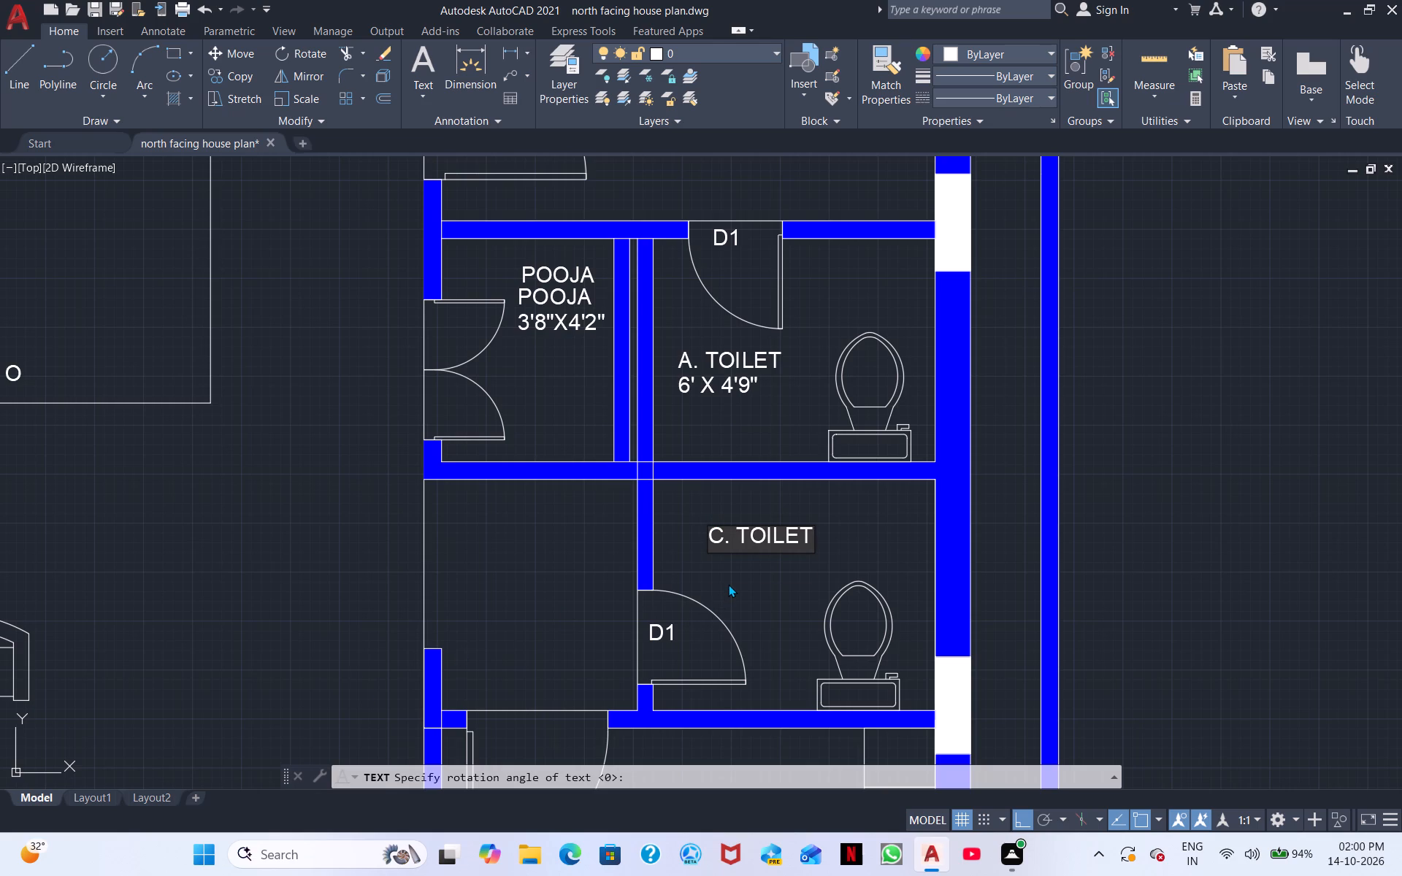
key(Return)
text(6')
key(space)
text(X)
key(space)
text(4')
text(11)
key(shift+quotedbl)
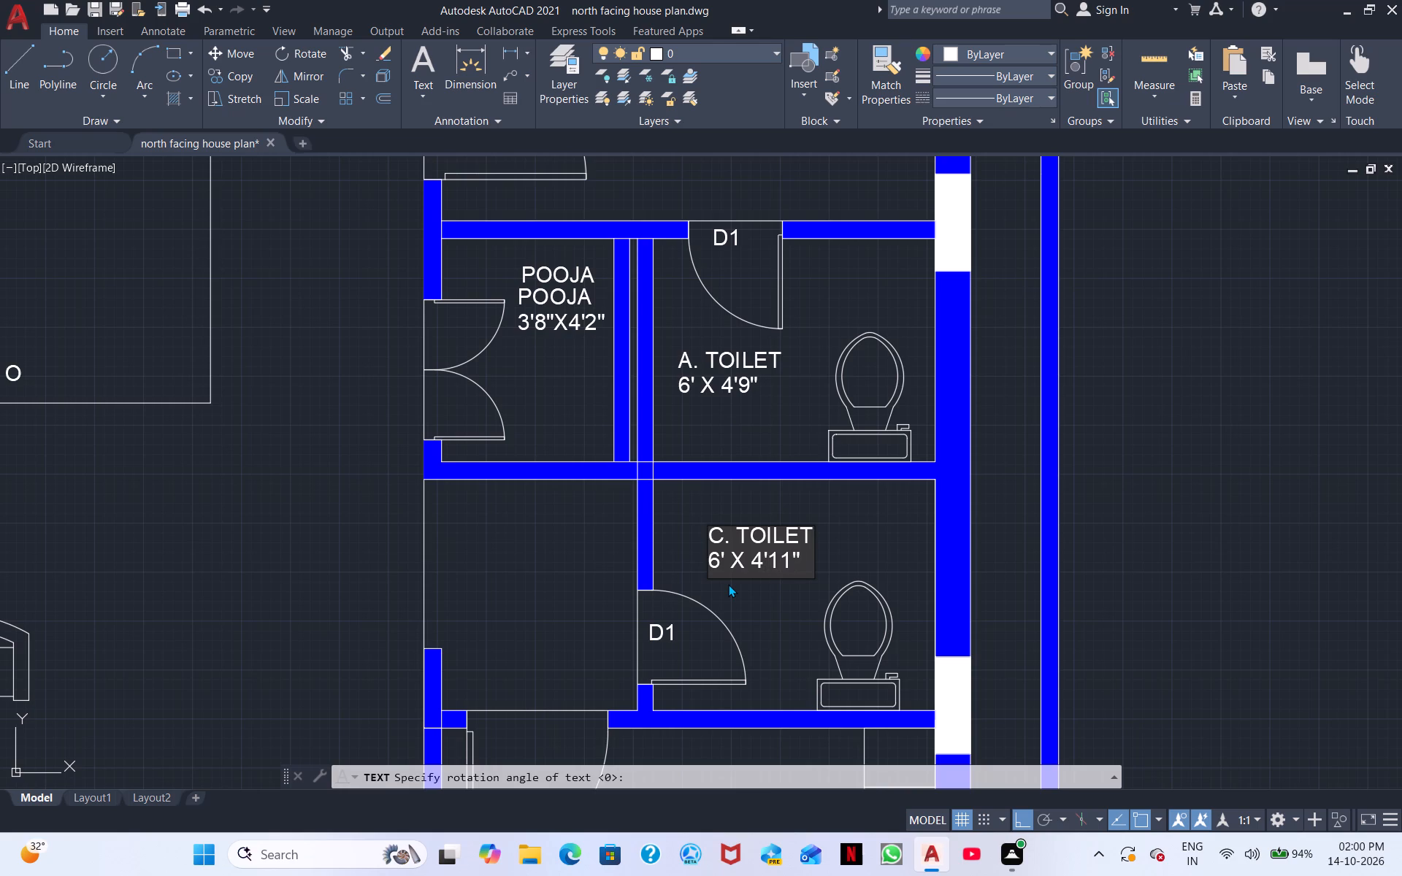
Label the passage west of the common toilet PASSAGE, with the size 4'6" X 4'11" on a second line.
click(453, 562)
text(PASS)
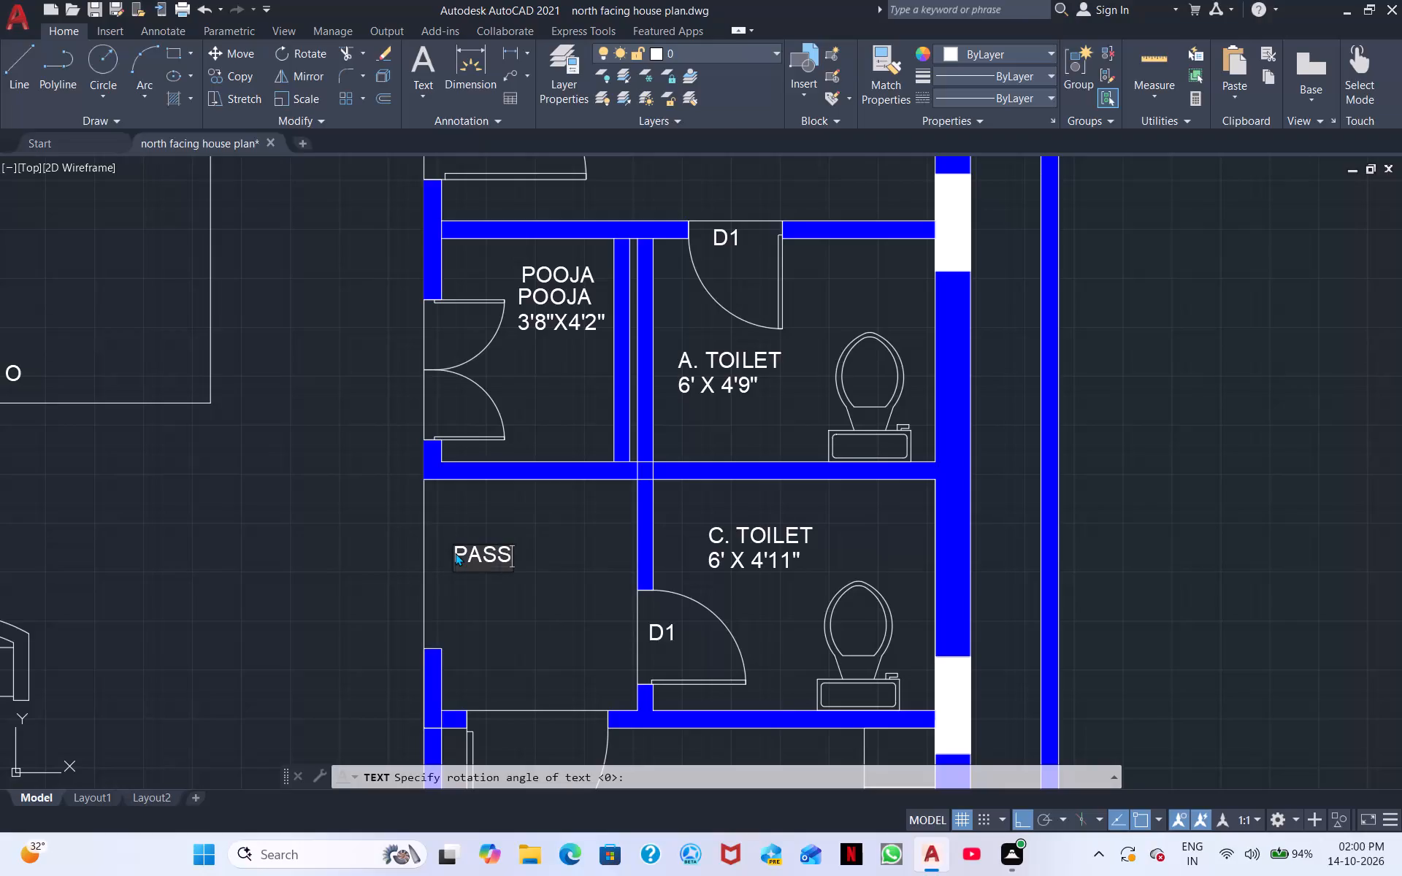
key(e)
key(BackSpace)
key(a)
text(GE)
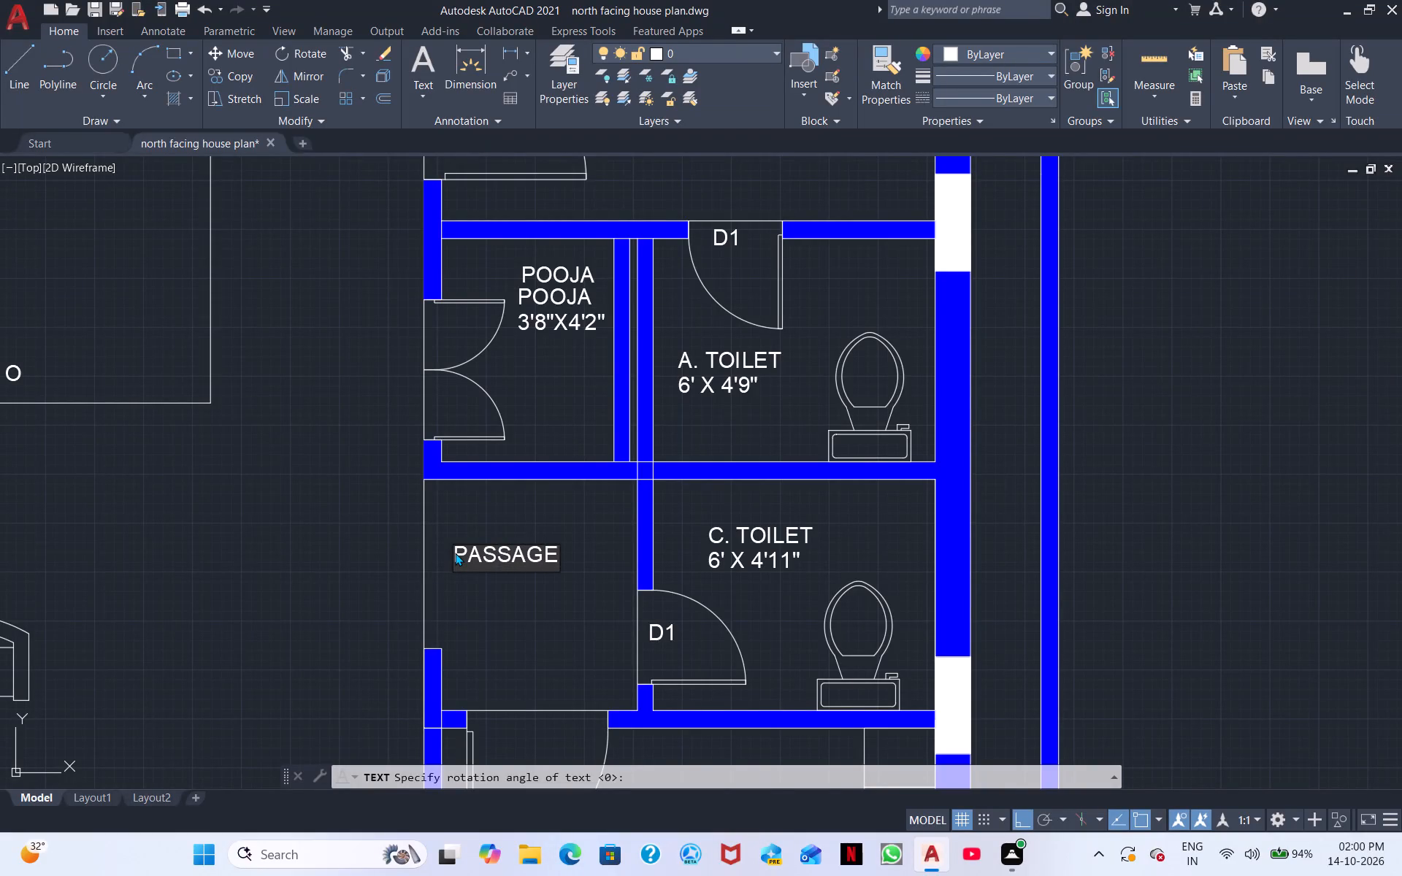
key(Return)
key(7)
key(BackSpace)
text(4')
key(6)
text(" X)
key(space)
text(4')
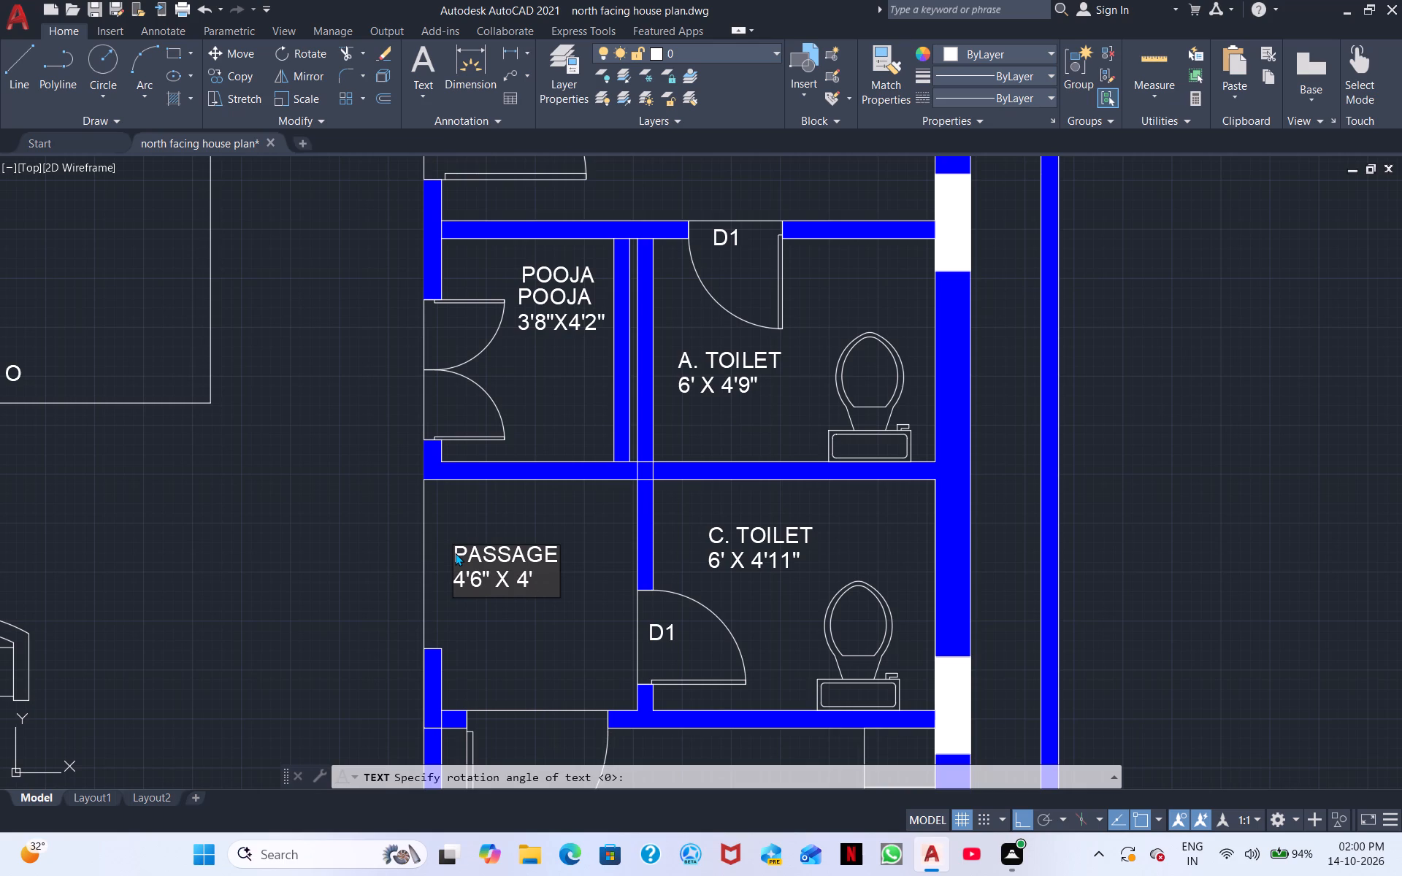
text(11)
key(shift+quotedbl)
Label the door between the passage and the bedroom south of it D, inside the door opening.
click(489, 731)
middle_drag(486, 728, 489, 587)
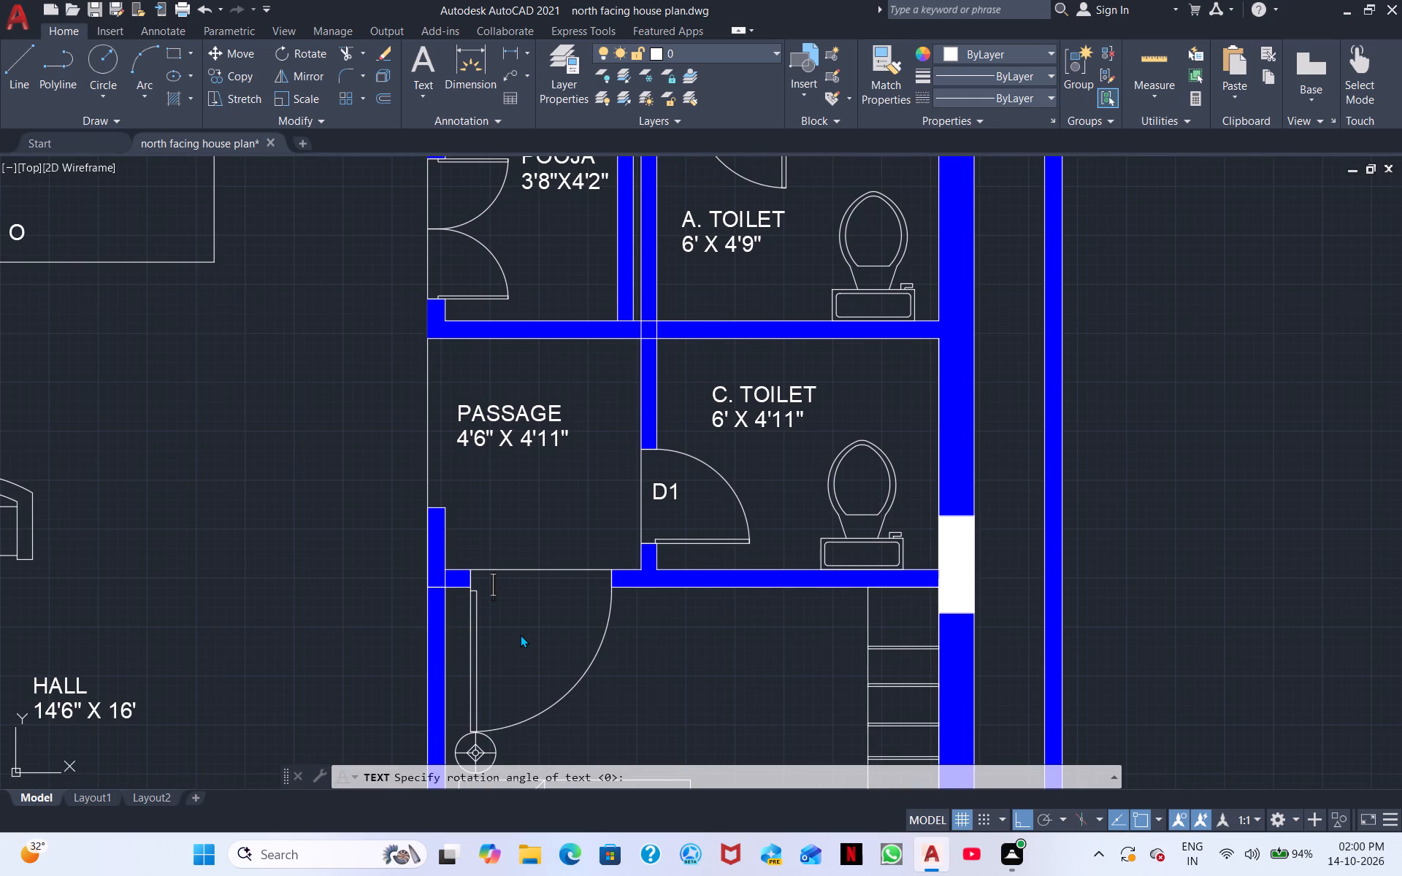
click(527, 608)
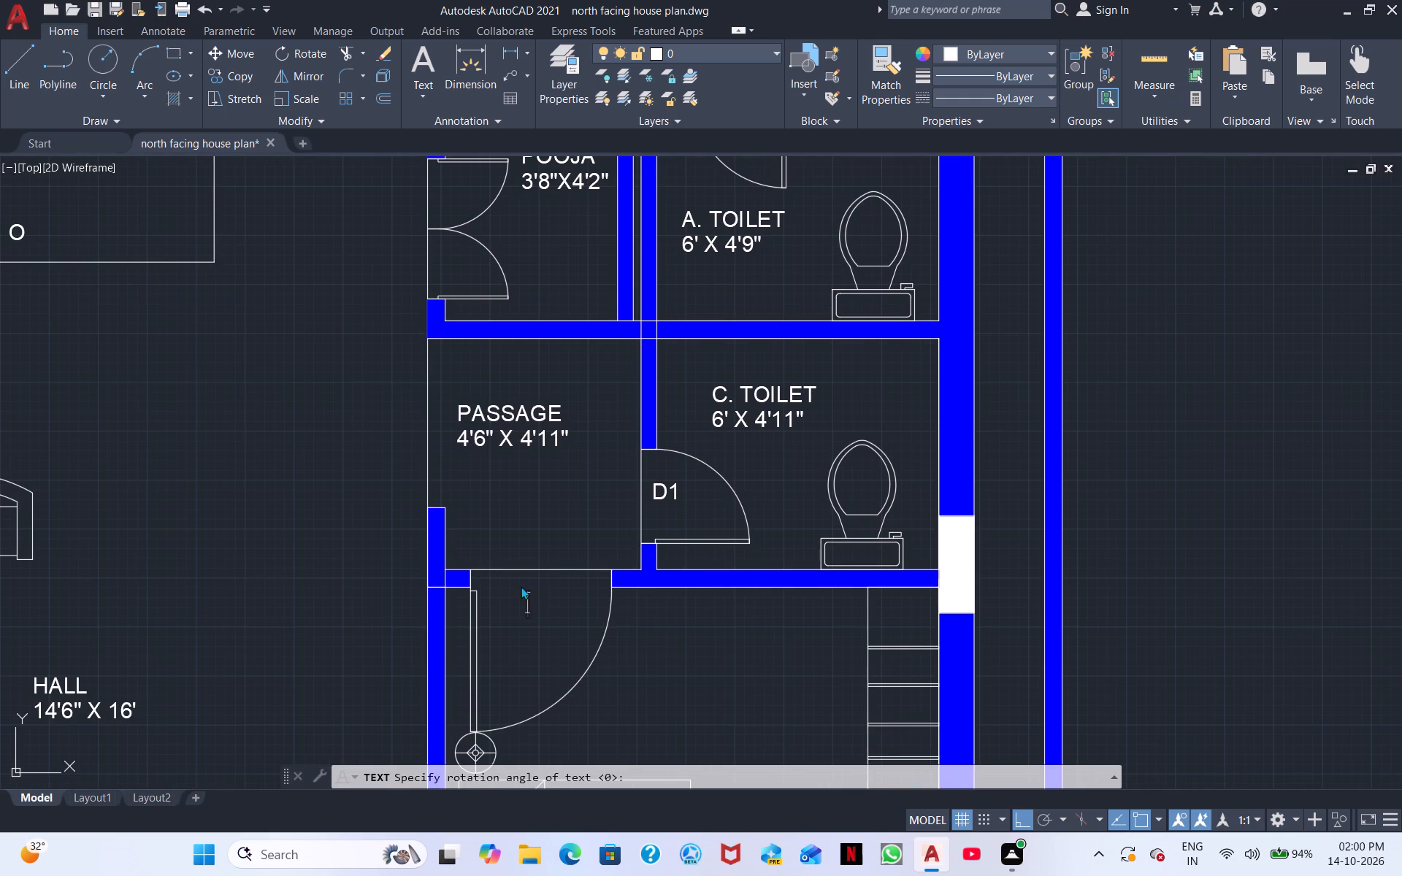
click(519, 577)
click(517, 591)
key(d)
Label the bedroom south of the common toilet KID'S BEDROOM on two lines beside the bed, with the size 10'6" X9' on a third line.
middle_drag(658, 692, 564, 564)
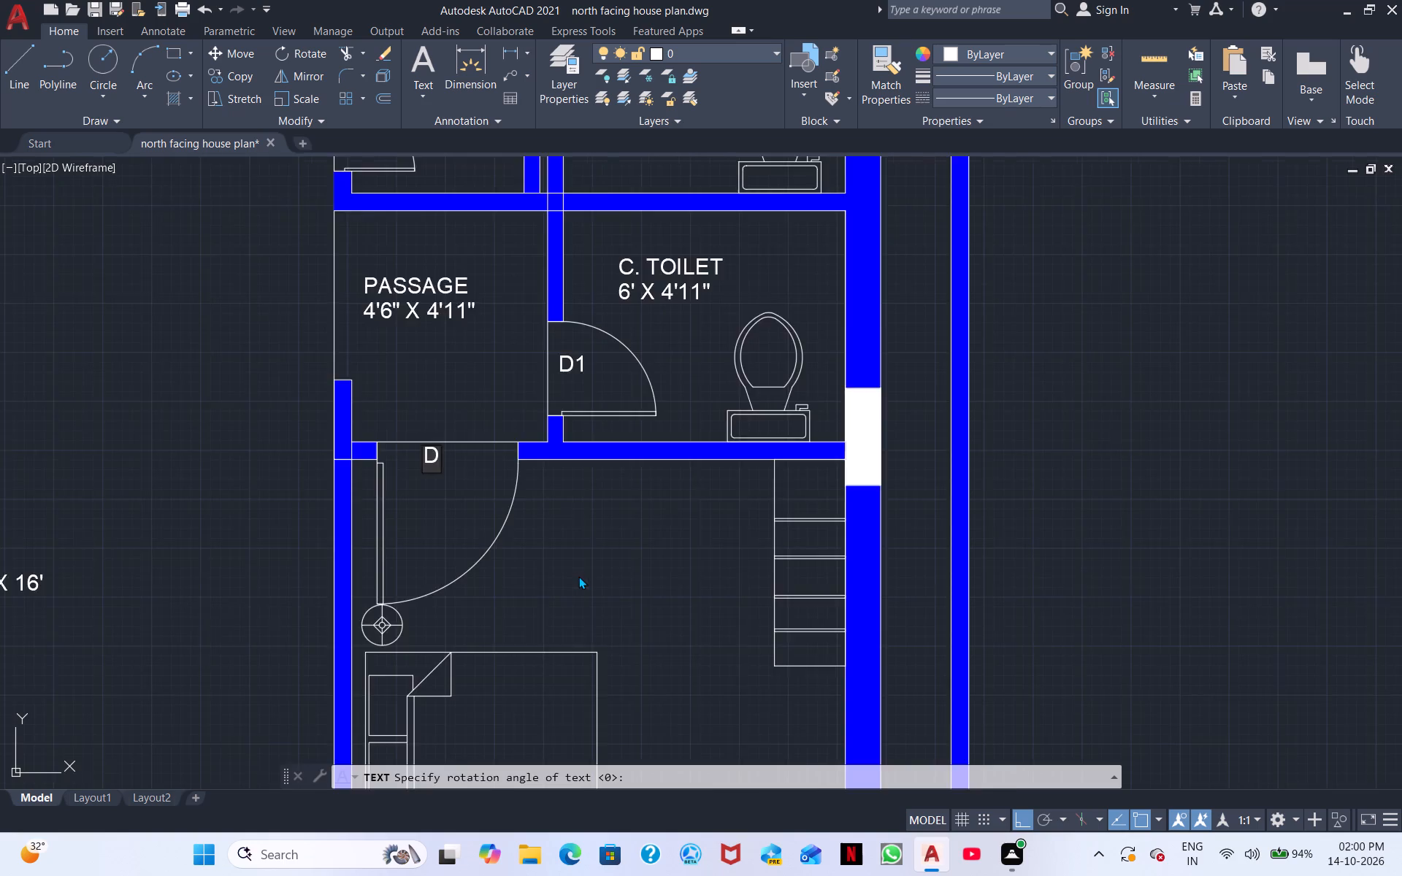
scroll(578, 576, down, 1)
middle_drag(616, 648, 567, 542)
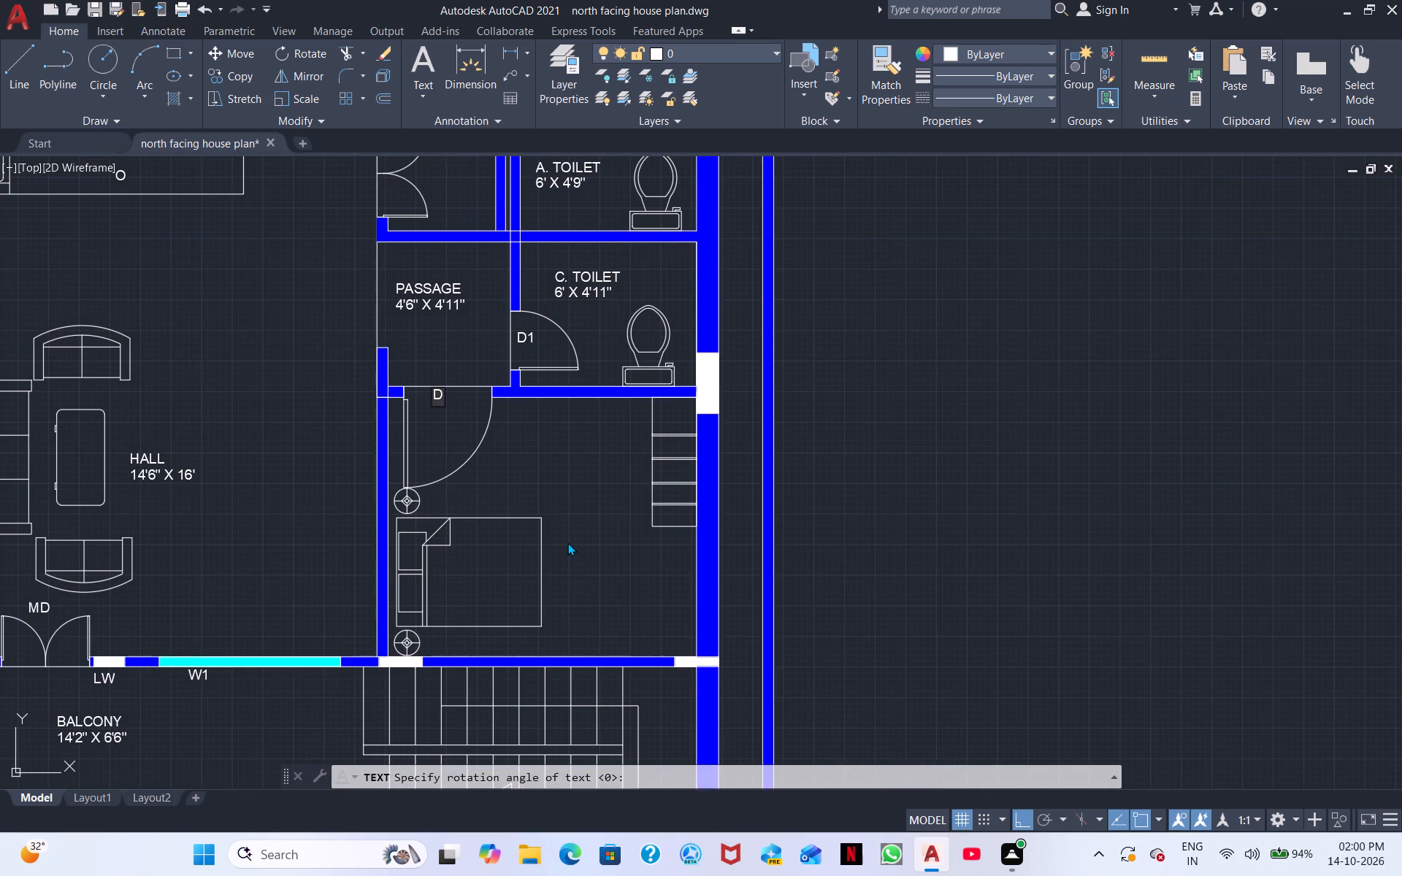
click(564, 564)
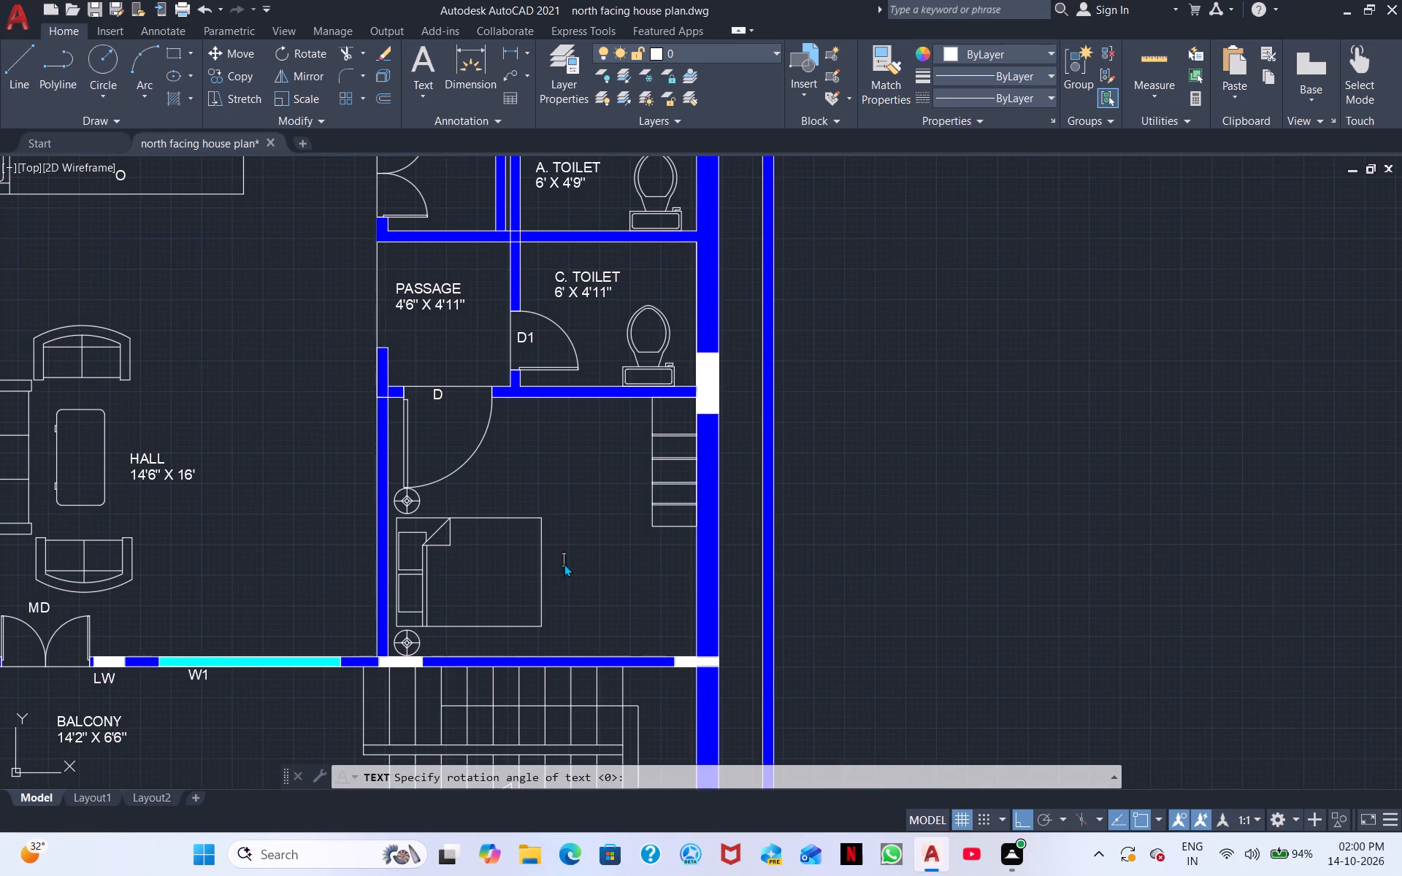
click(570, 562)
text(KIDS)
key(BackSpace)
key(apostrophe)
text(S)
key(space)
key(Return)
text(BEDROOM)
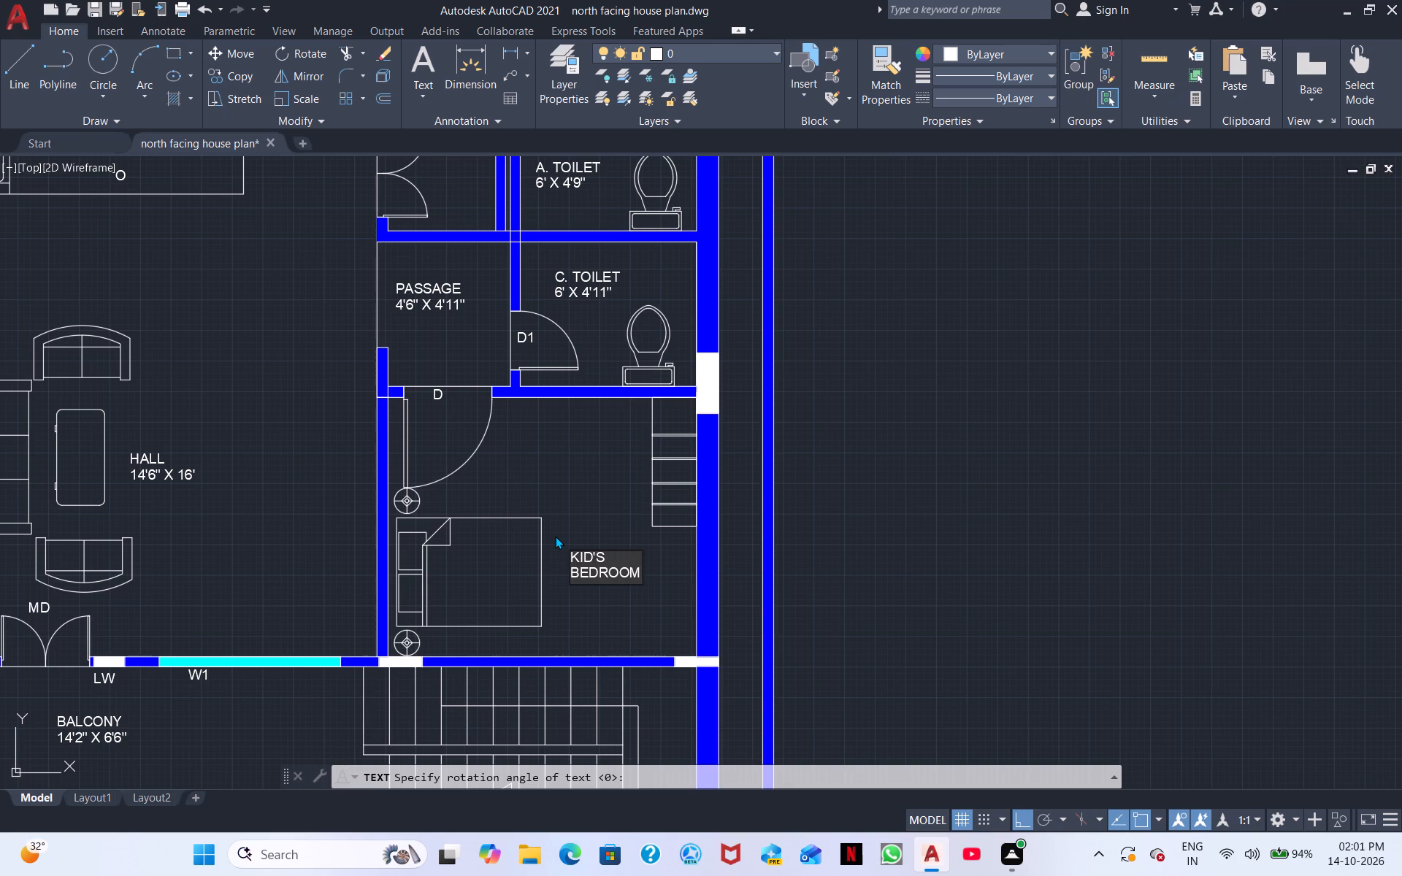
key(Return)
text(10)
text('6")
key(space)
text(X)
text(9')
middle_drag(404, 675, 536, 559)
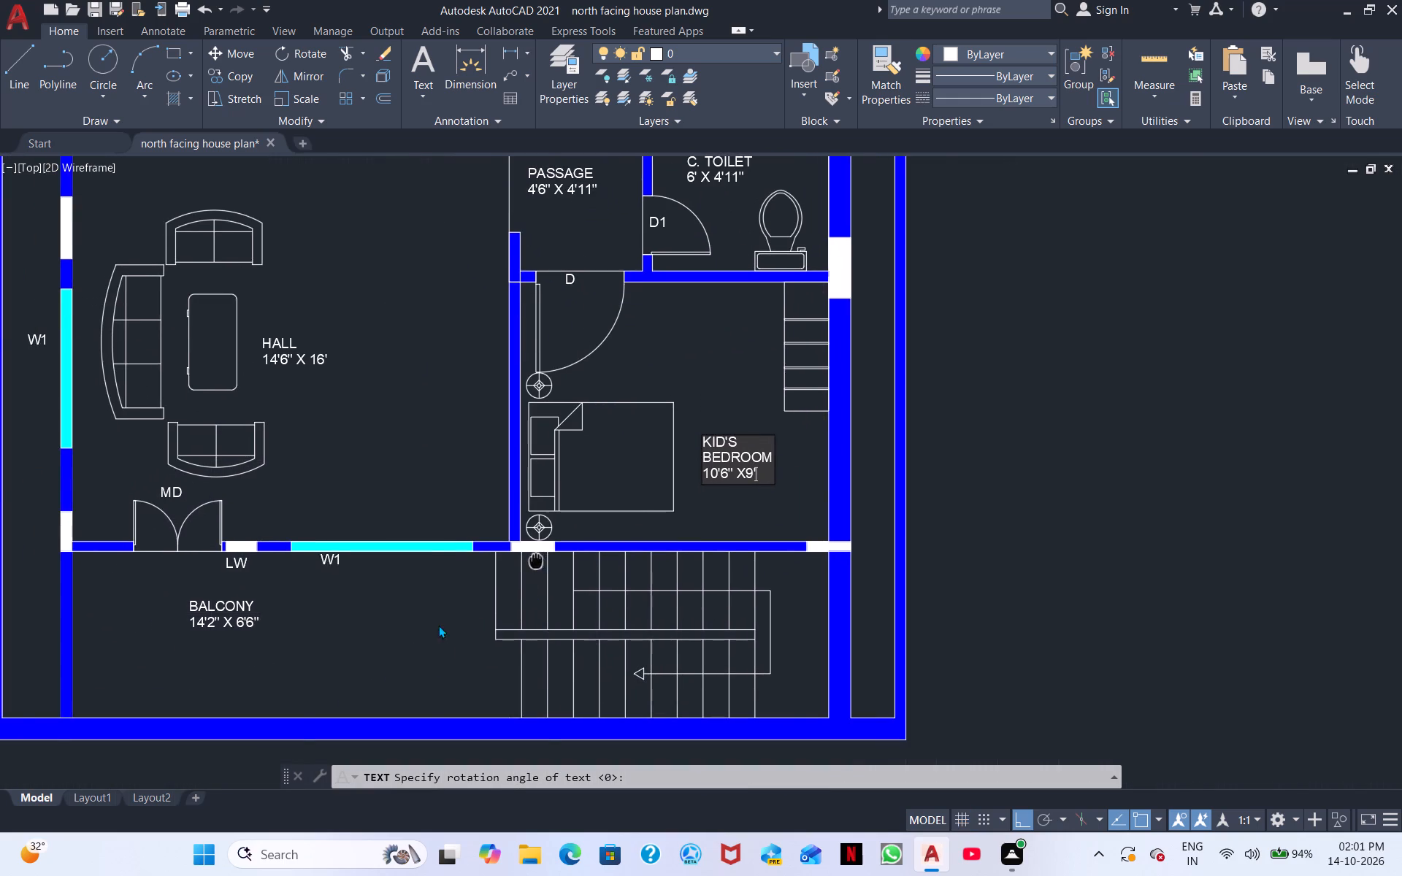
middle_drag(377, 631, 589, 588)
scroll(434, 649, up, 1)
scroll(440, 638, down, 1)
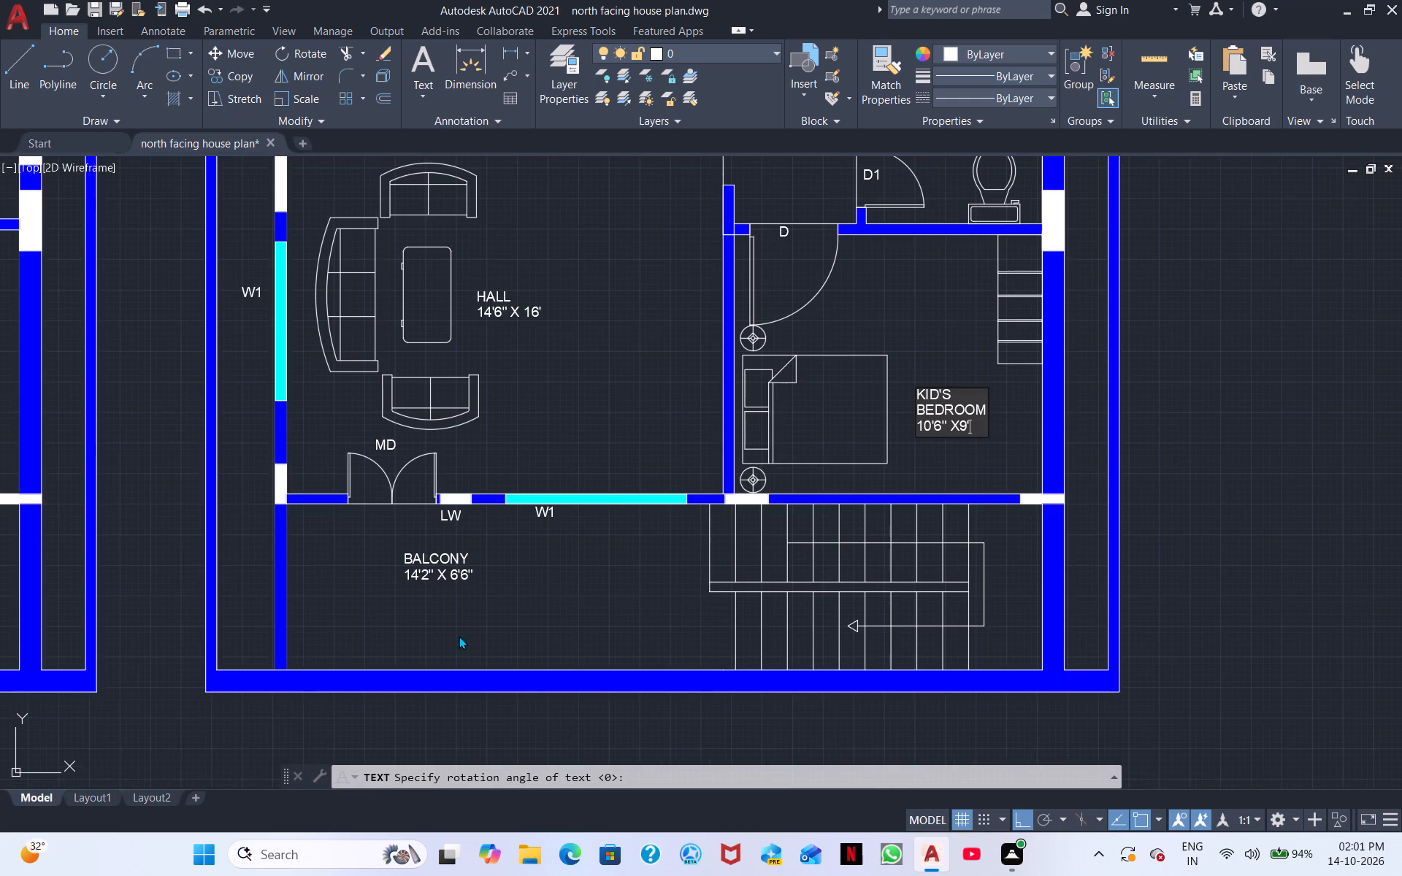
middle_drag(491, 585, 633, 583)
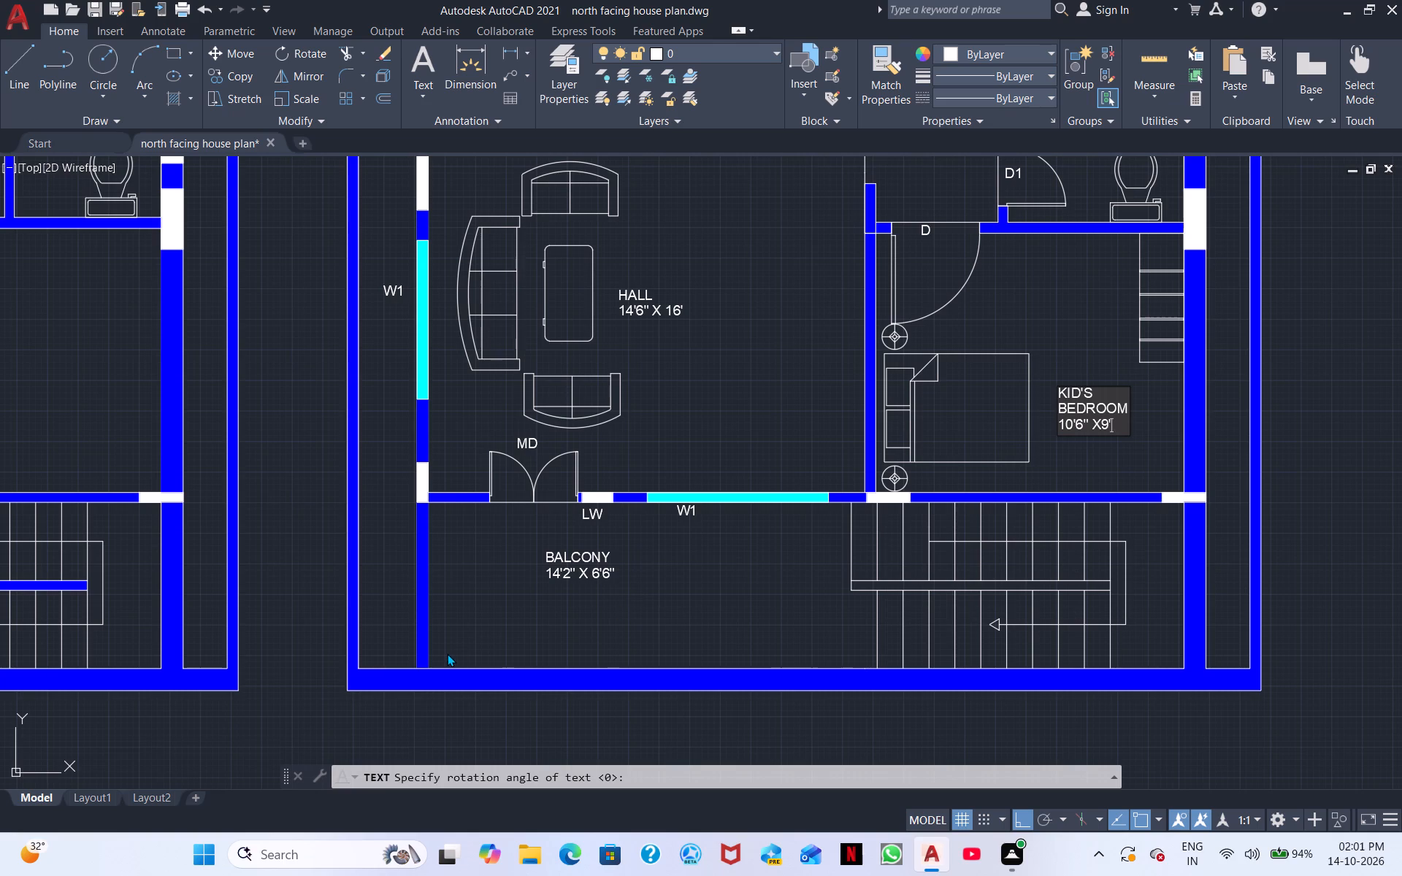
middle_drag(430, 610, 598, 783)
scroll(640, 699, down, 1)
middle_drag(652, 658, 765, 797)
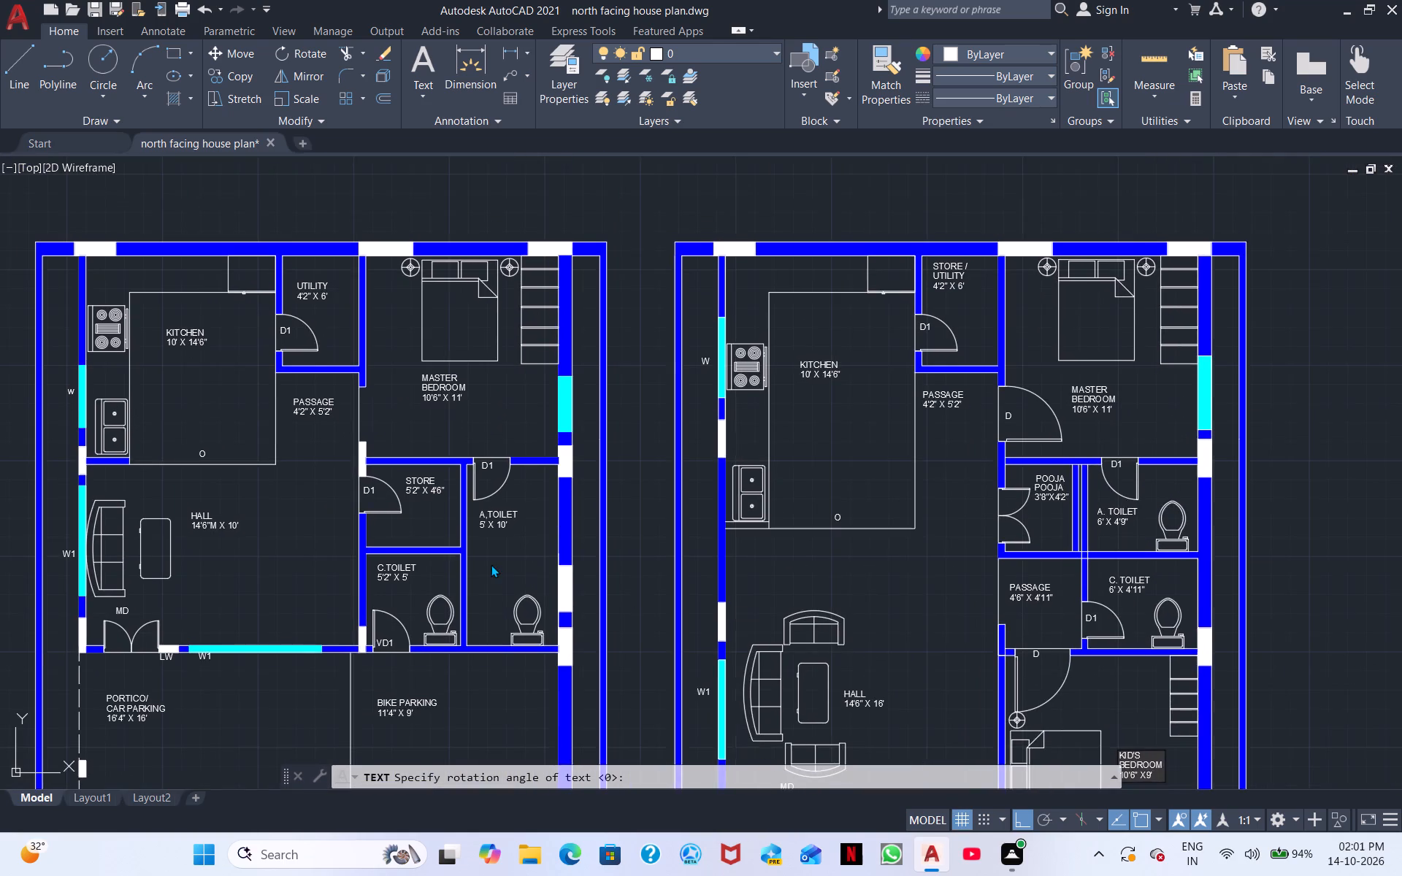
middle_drag(491, 564, 791, 572)
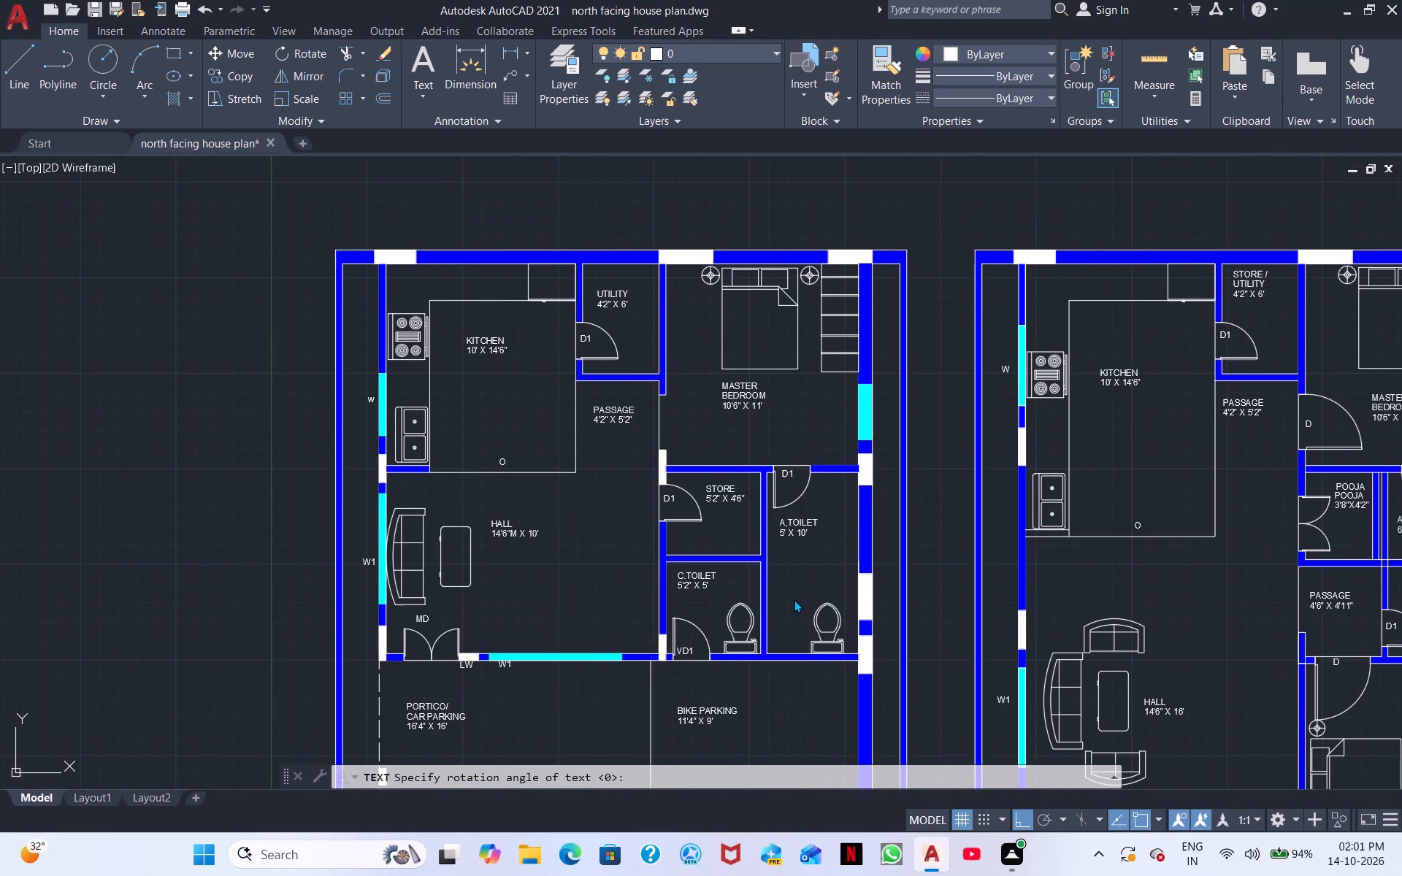
key(Escape)
Copy the second plan's master bedroom door into the first plan's master bedroom opening, placing its base corner on the white column's upper-left corner.
middle_drag(890, 572, 557, 591)
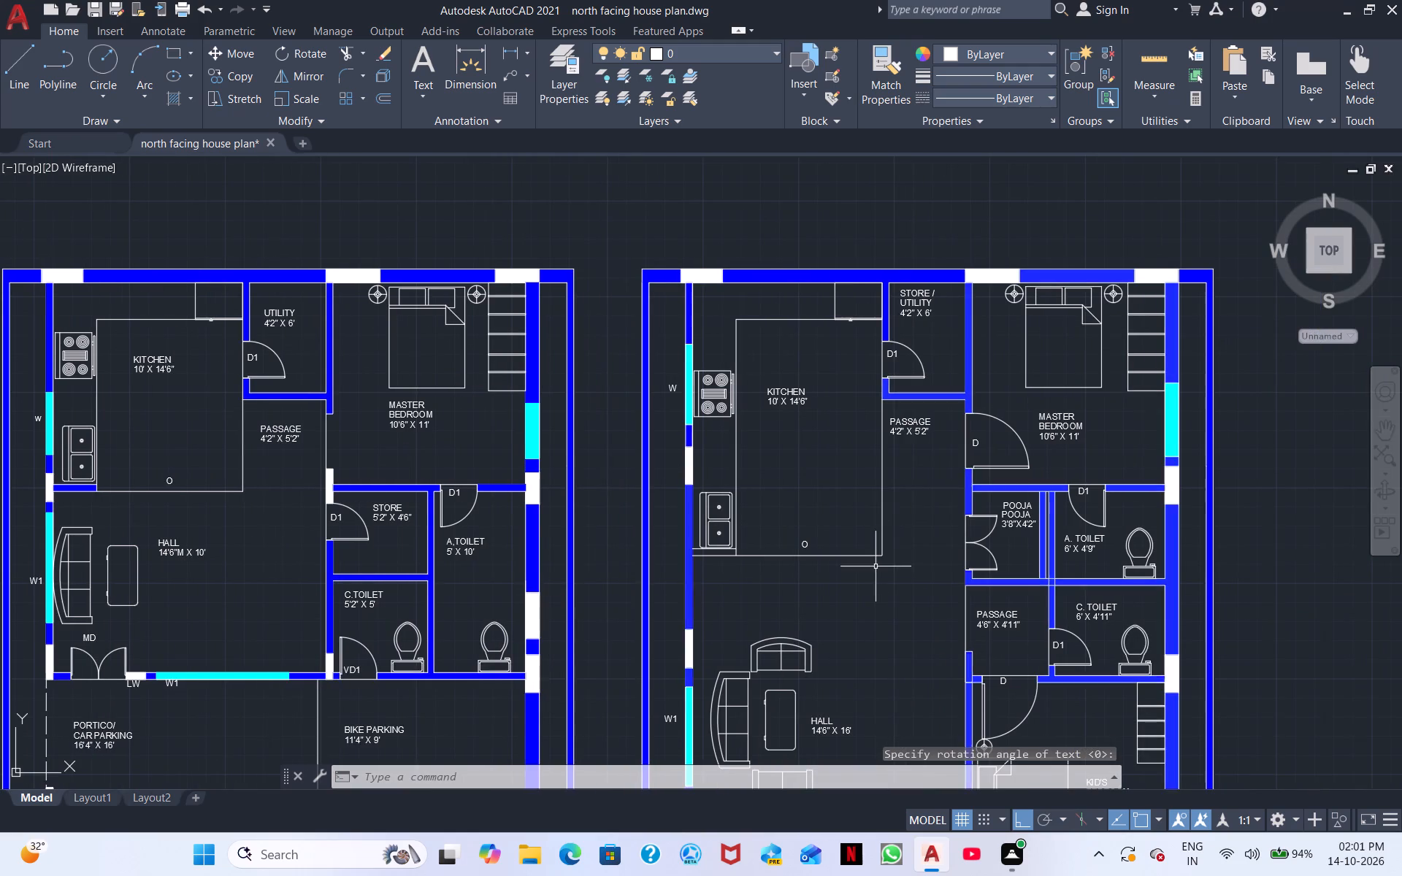
click(1001, 471)
right_click(1001, 471)
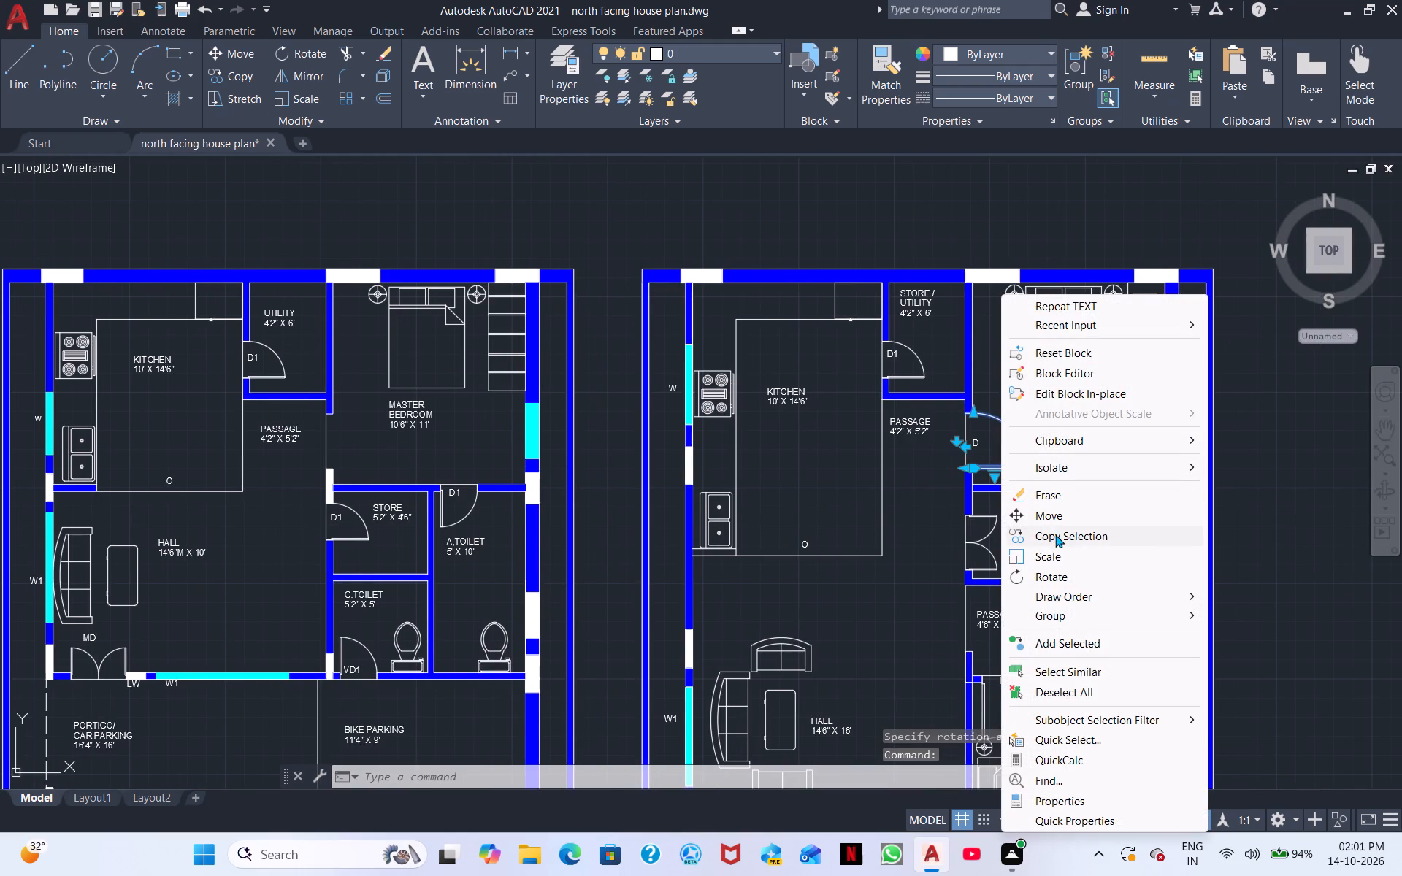
click(1054, 534)
scroll(968, 458, up, 3)
click(954, 494)
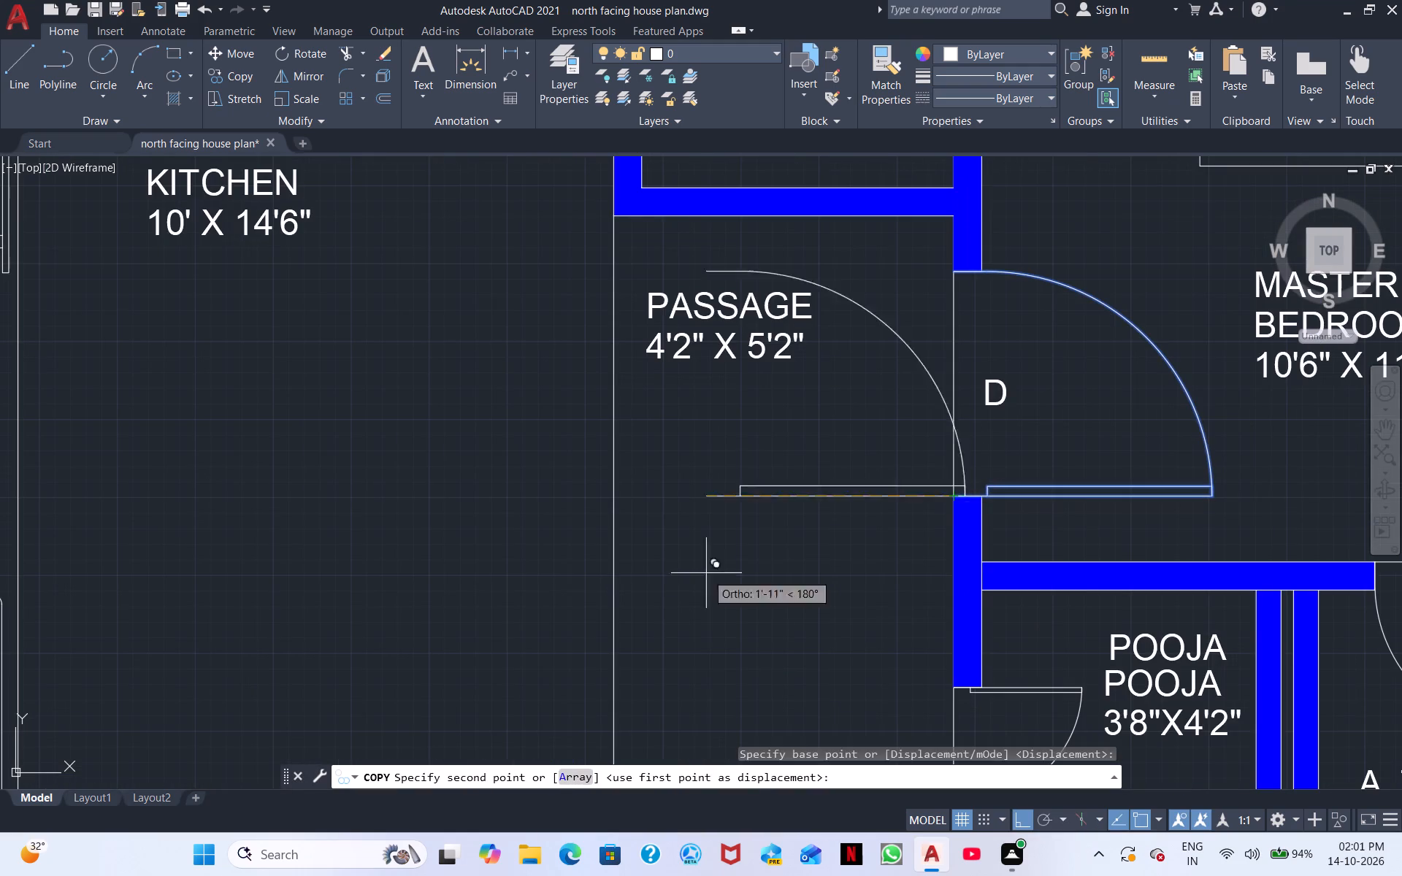
middle_drag(287, 605, 1213, 460)
middle_drag(566, 441, 1322, 403)
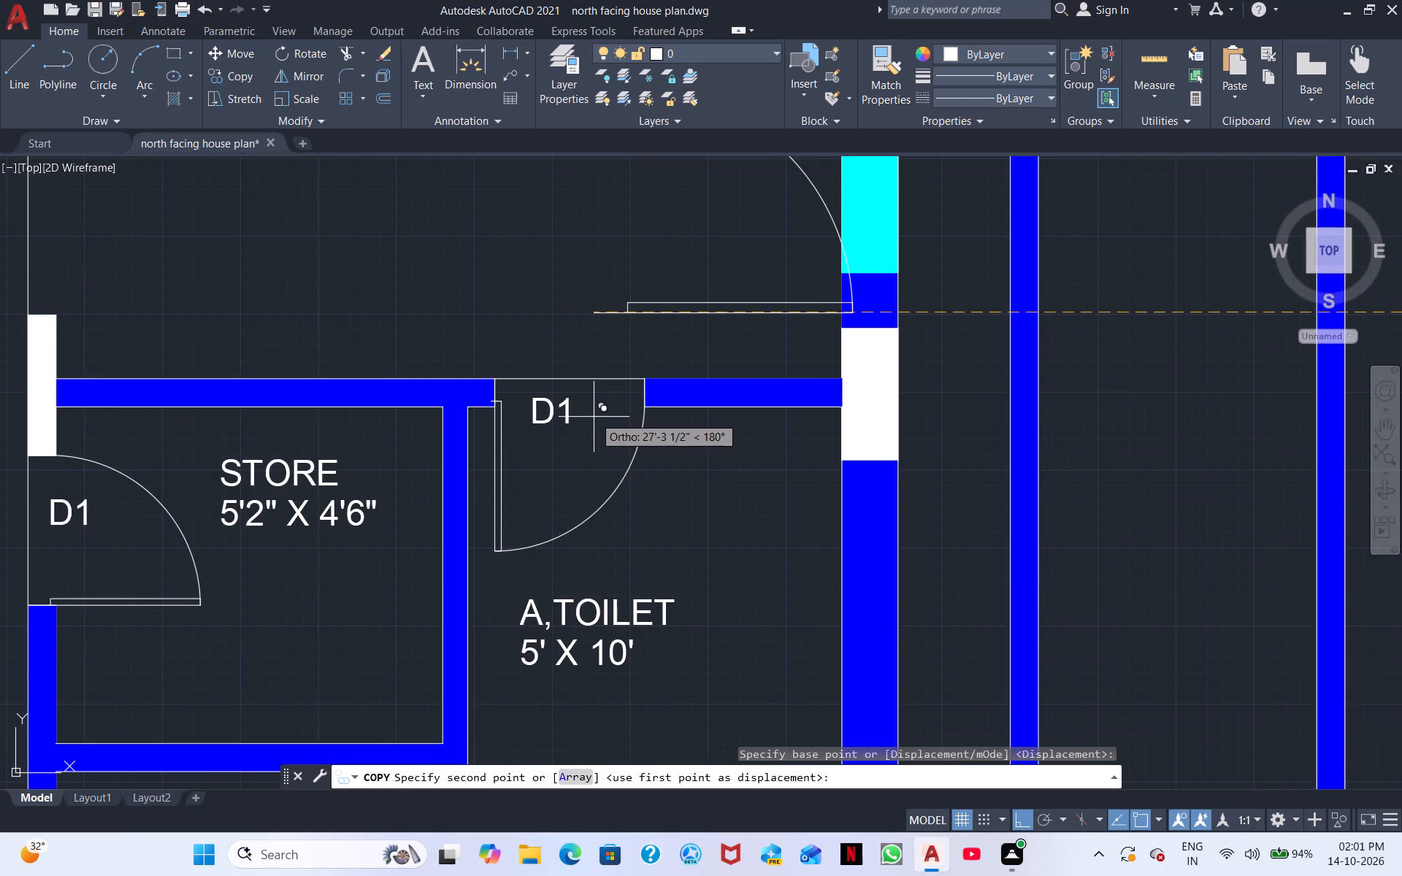
scroll(592, 431, down, 2)
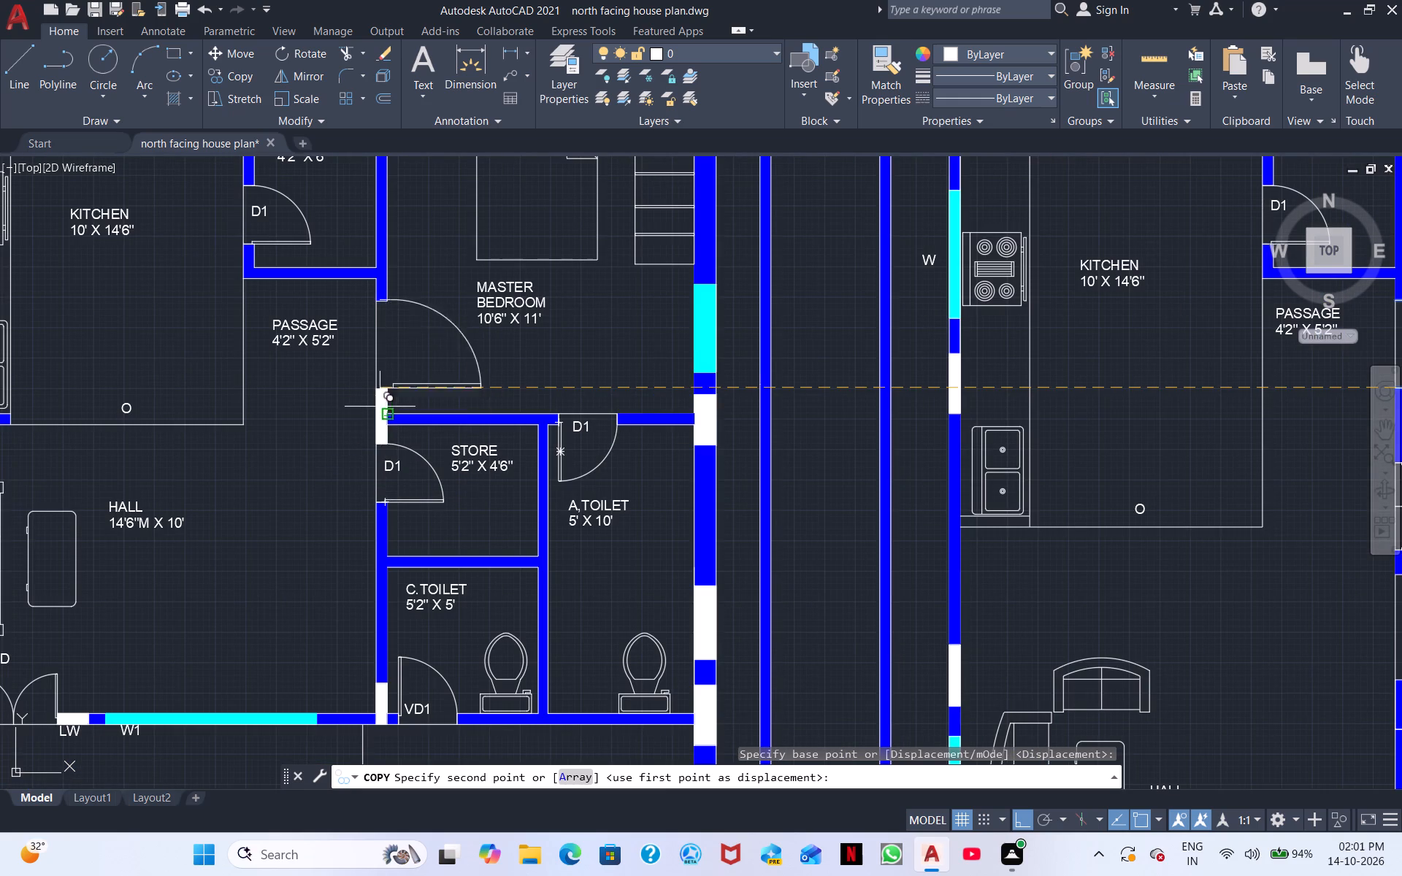
scroll(380, 407, up, 4)
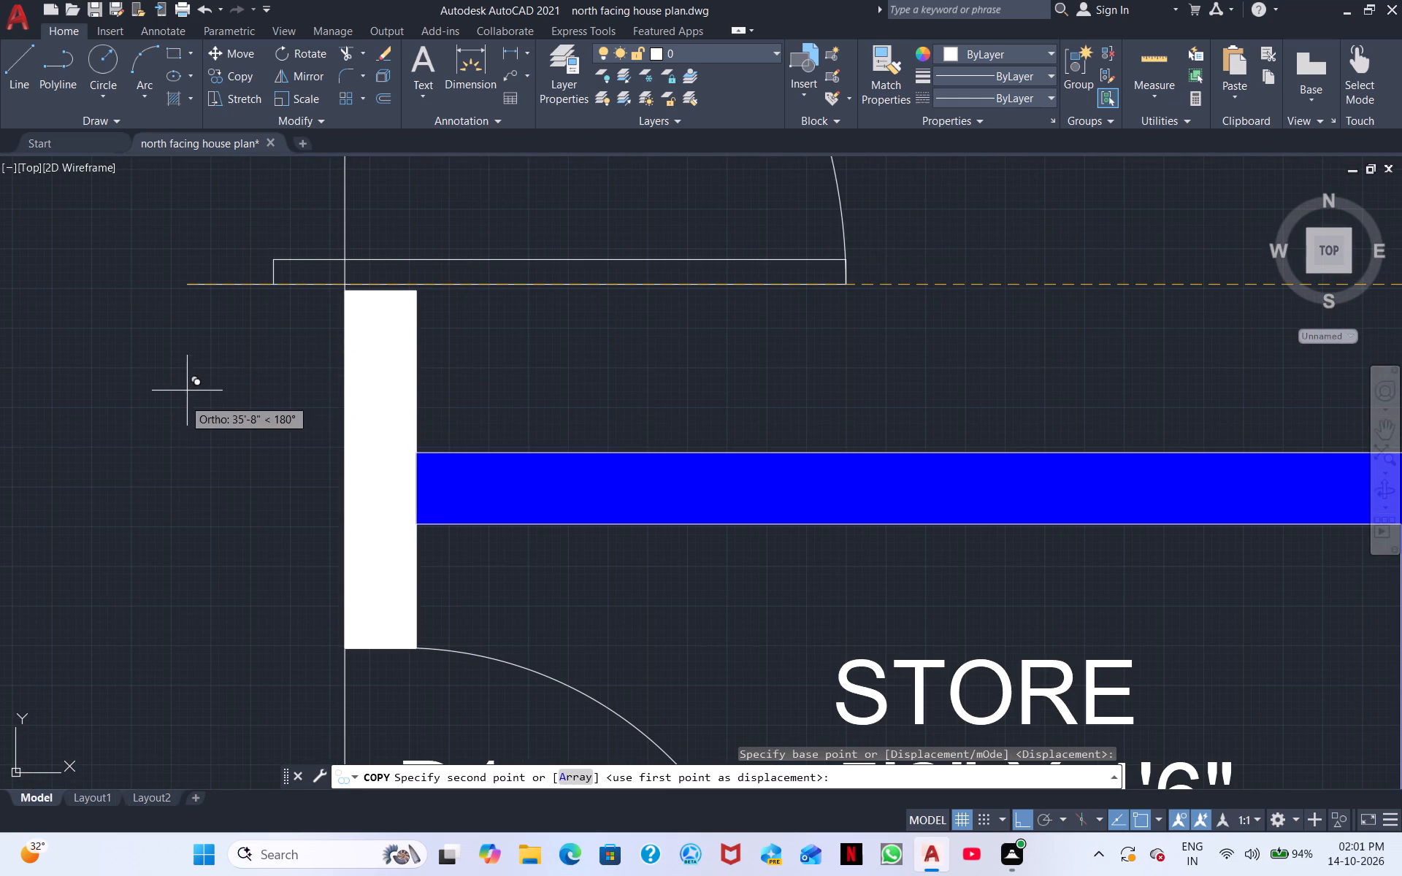
click(350, 296)
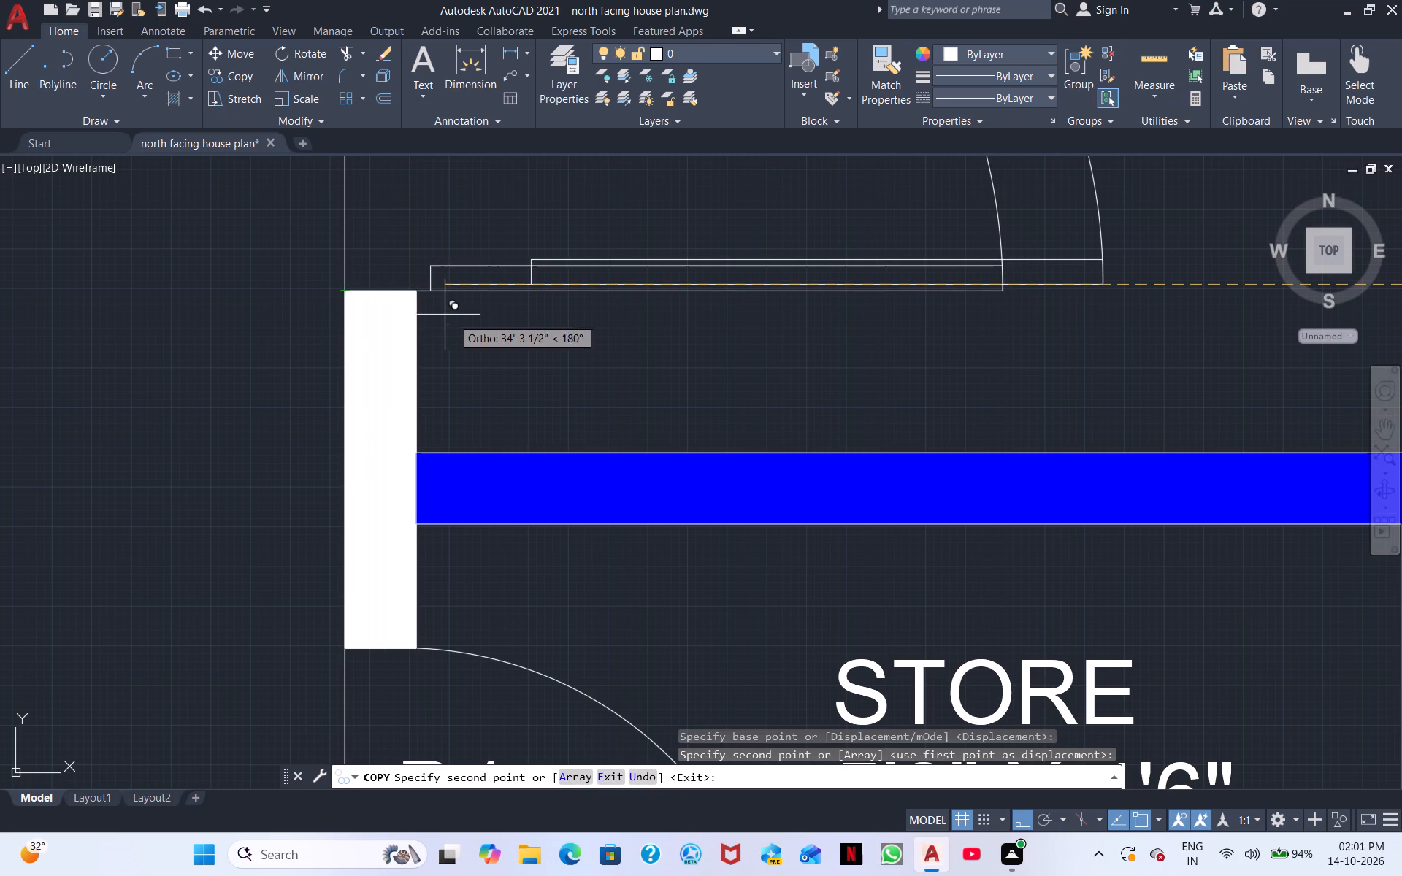
key(Escape)
scroll(489, 324, down, 1)
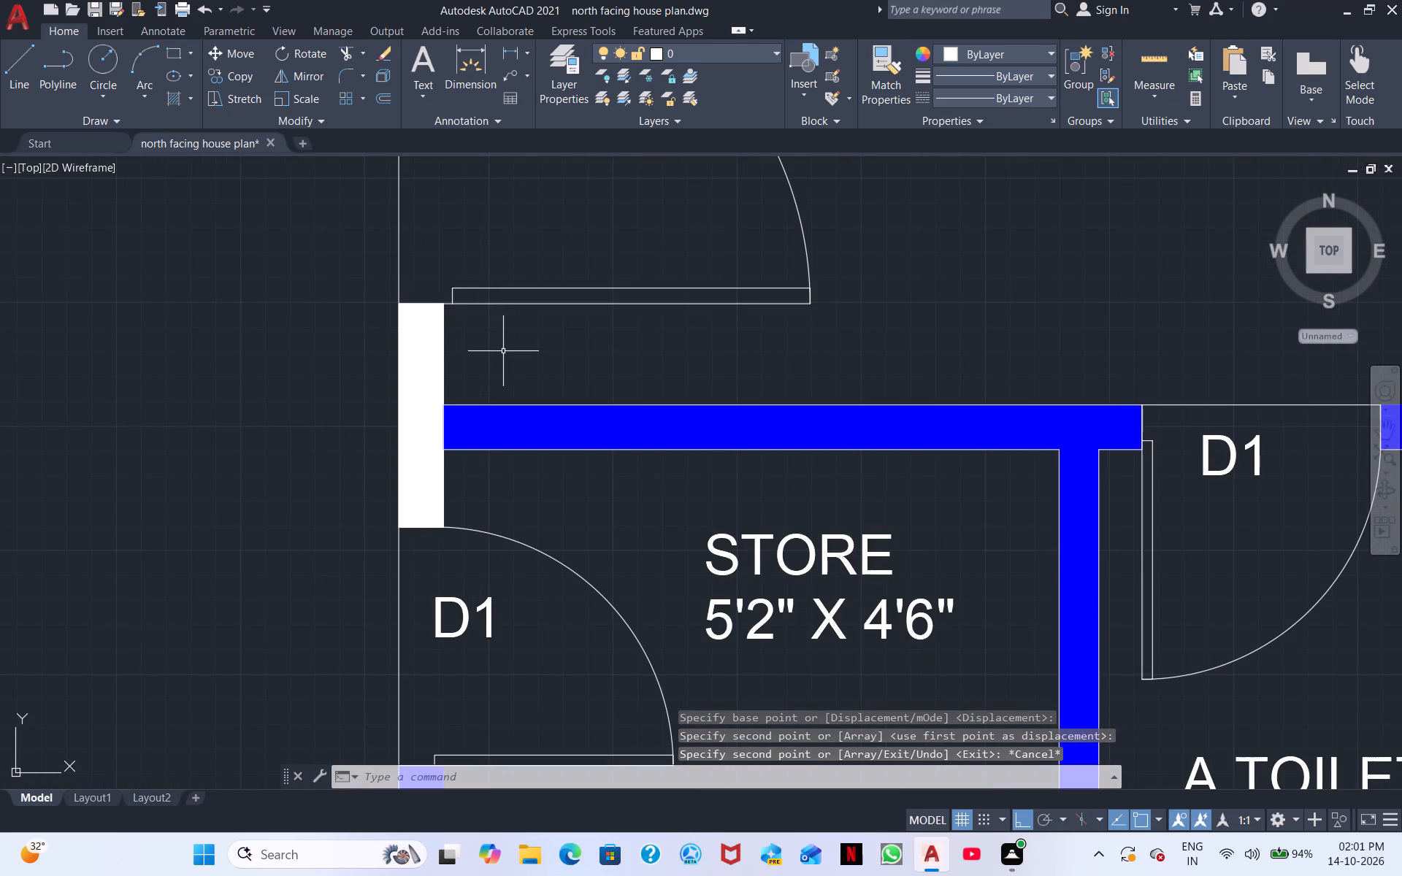
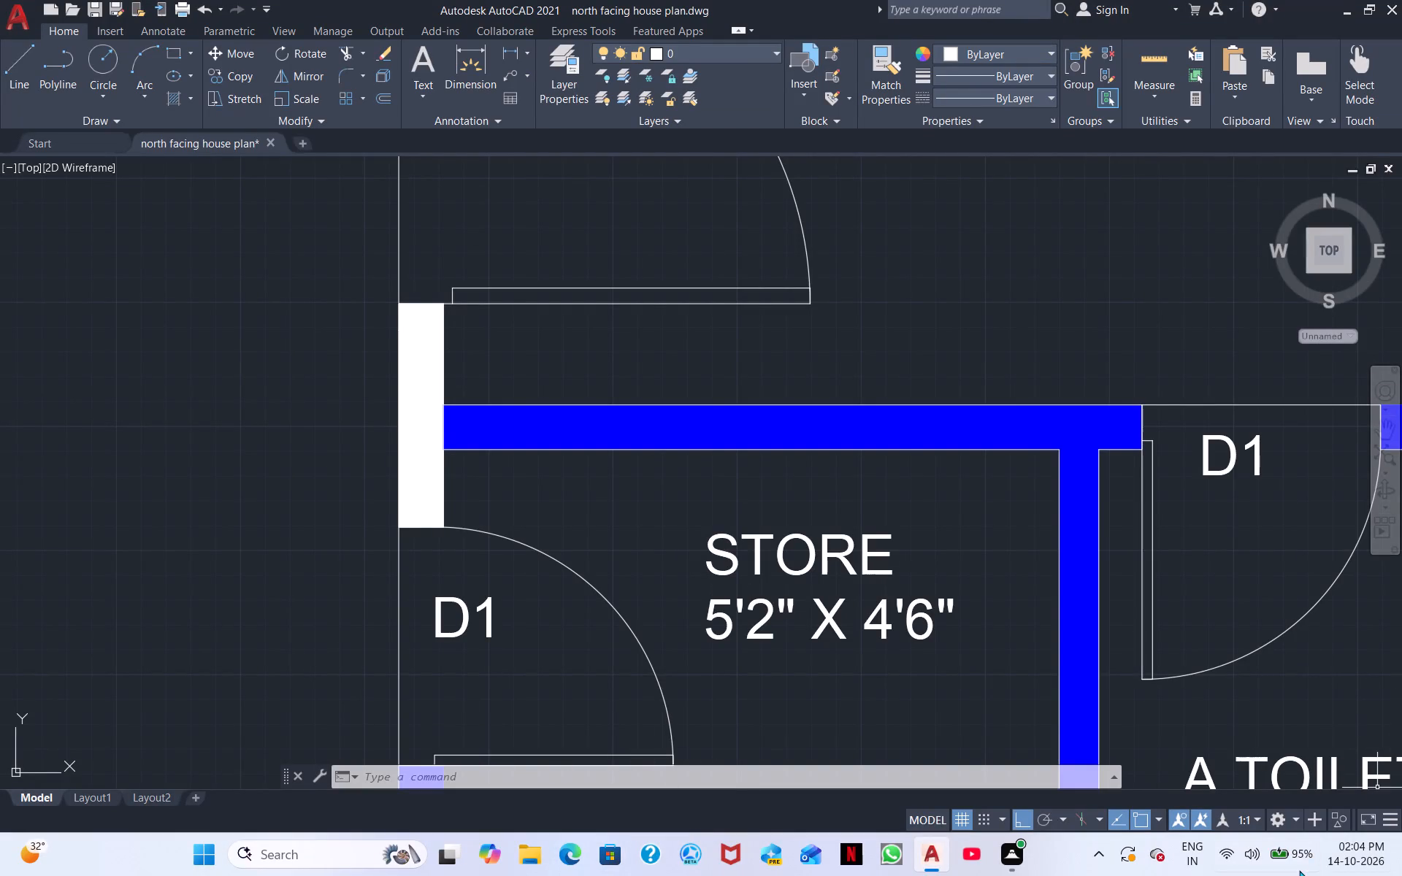
Review both house plans from the north rooms to the staircases, checking the room, door and window labels.
scroll(864, 542, down, 2)
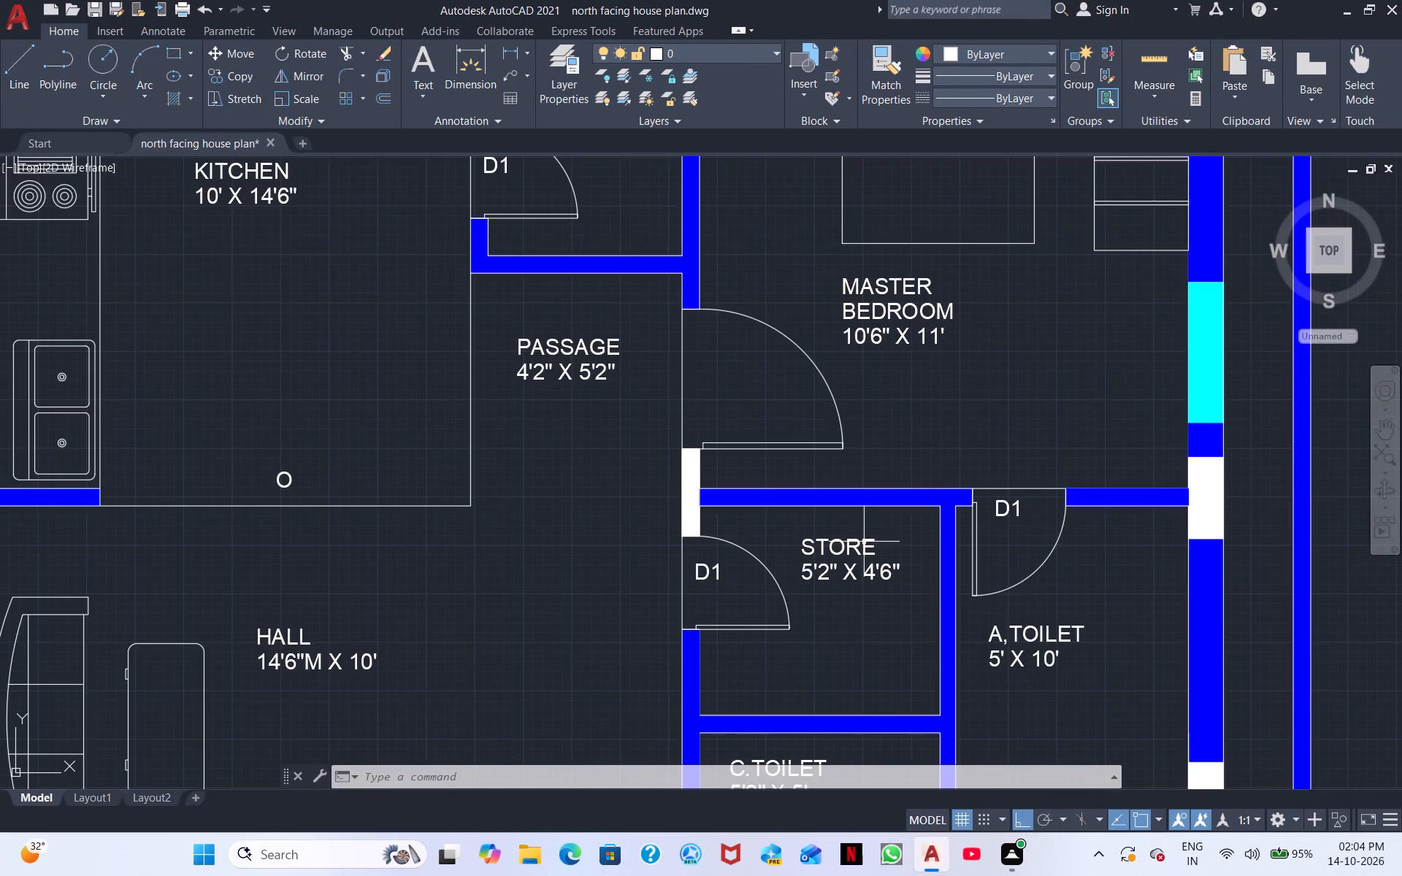
scroll(865, 537, down, 3)
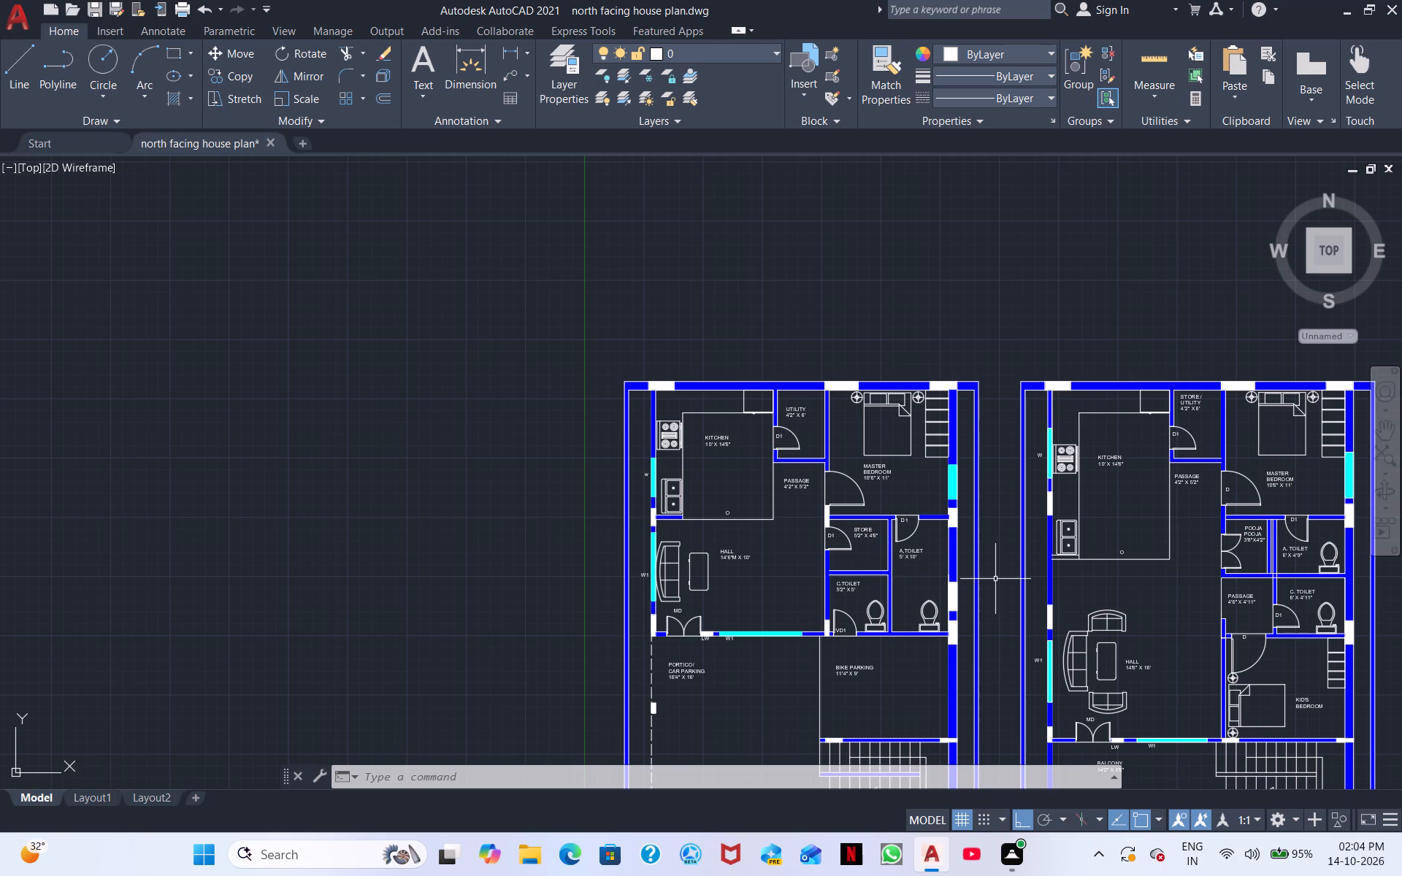
scroll(995, 579, up, 1)
middle_drag(1016, 630, 971, 472)
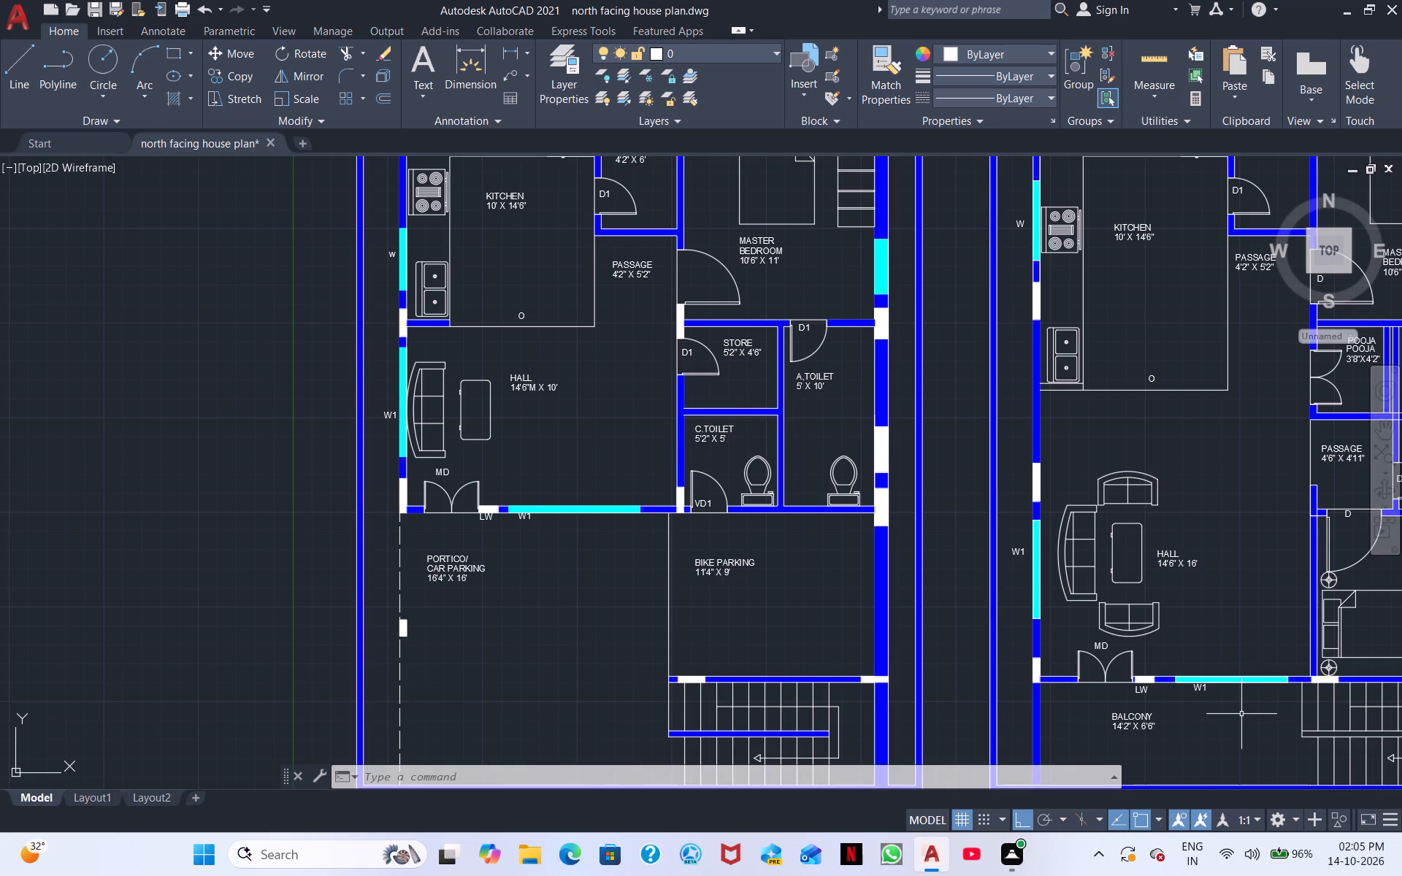
scroll(646, 515, down, 2)
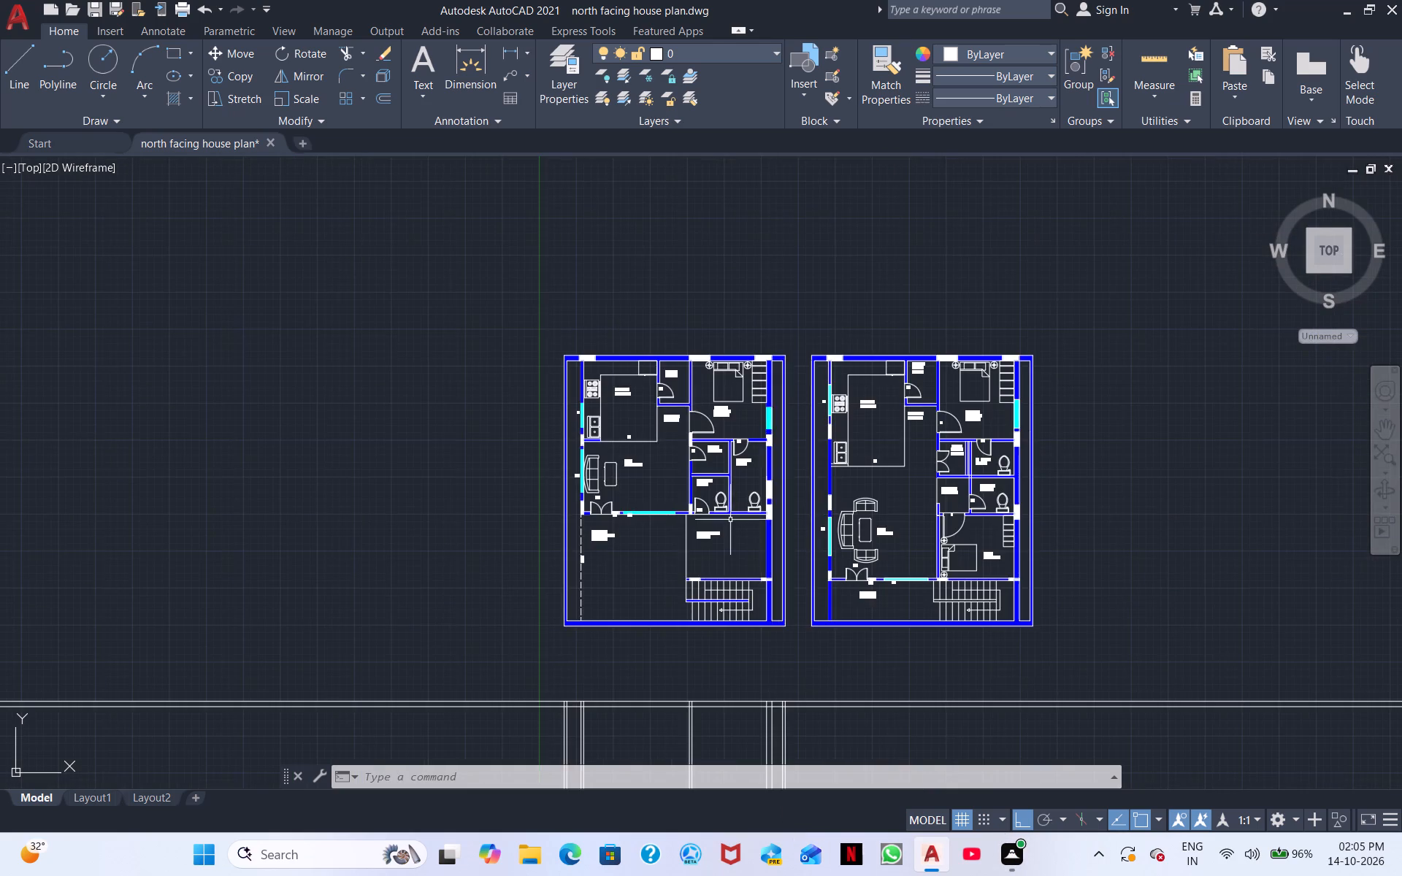
scroll(730, 520, up, 2)
middle_drag(776, 422, 834, 674)
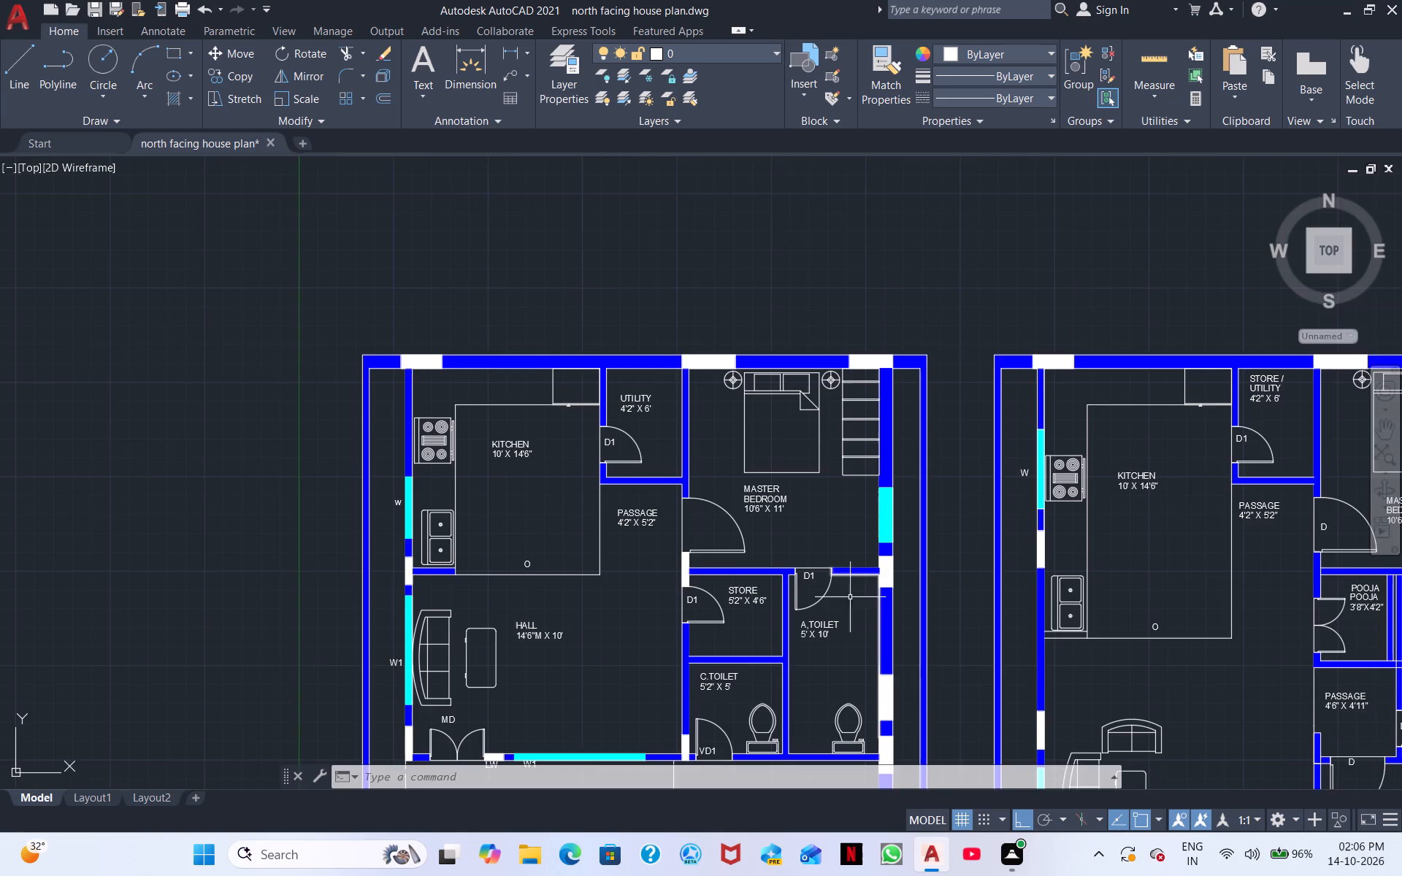
middle_drag(838, 588, 780, 442)
middle_drag(848, 503, 836, 455)
middle_drag(913, 504, 873, 385)
middle_drag(922, 461, 911, 434)
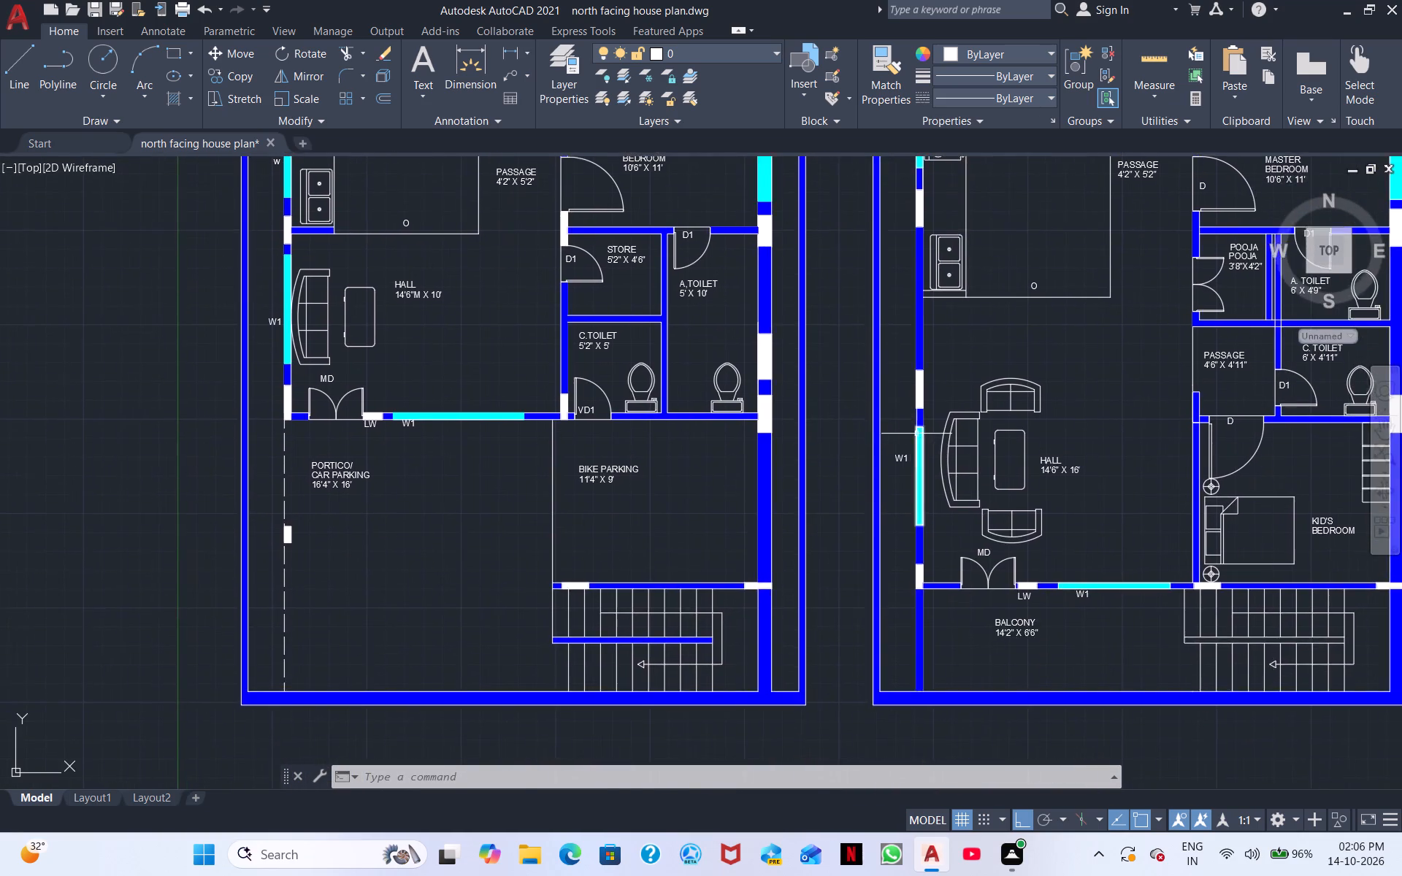
scroll(916, 434, down, 1)
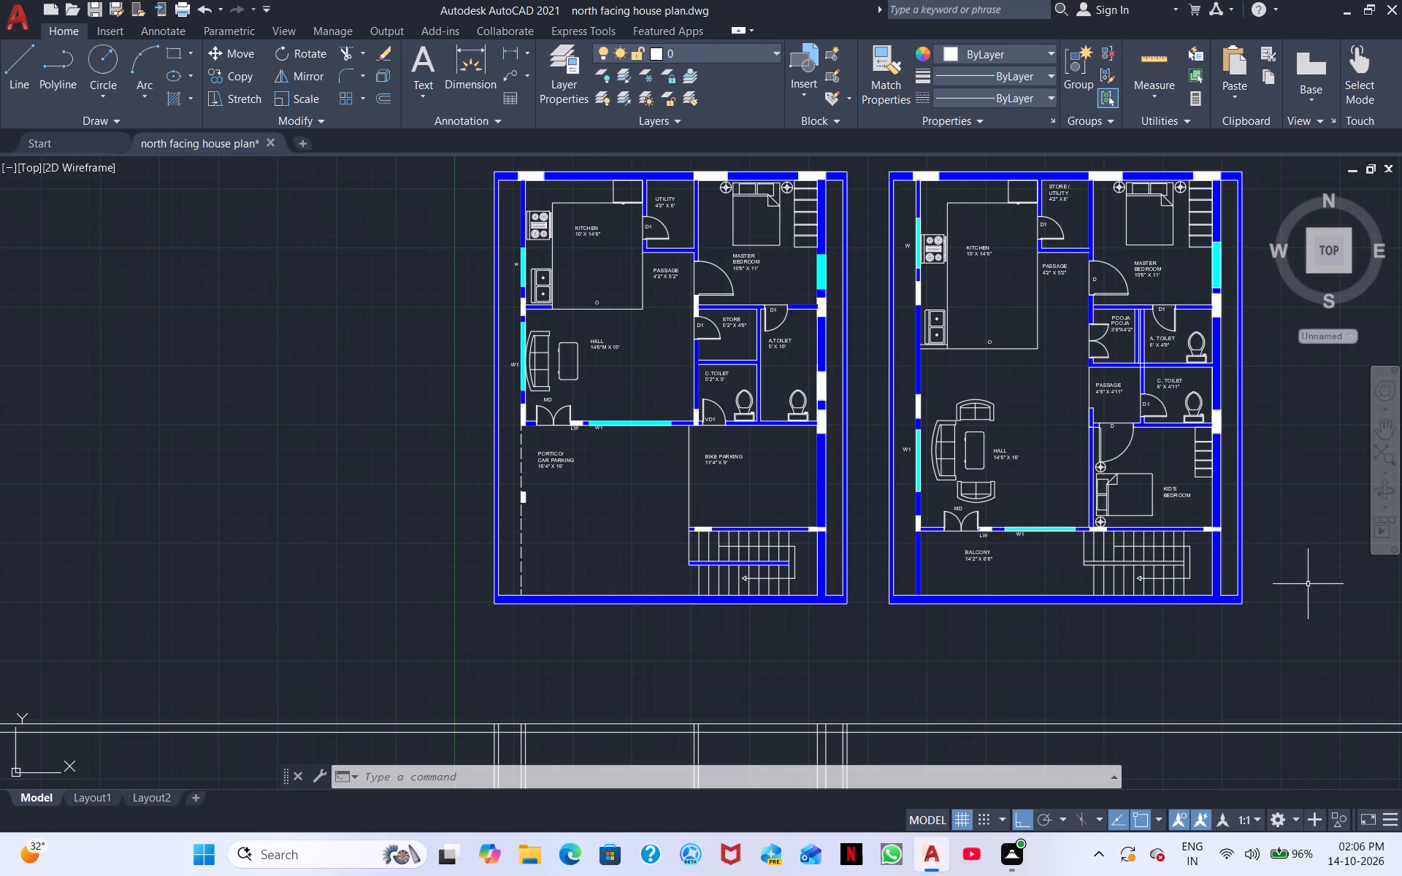
Erase the leftover horizontal and vertical construction lines south of the two house plans.
scroll(738, 618, down, 2)
middle_drag(743, 606, 719, 328)
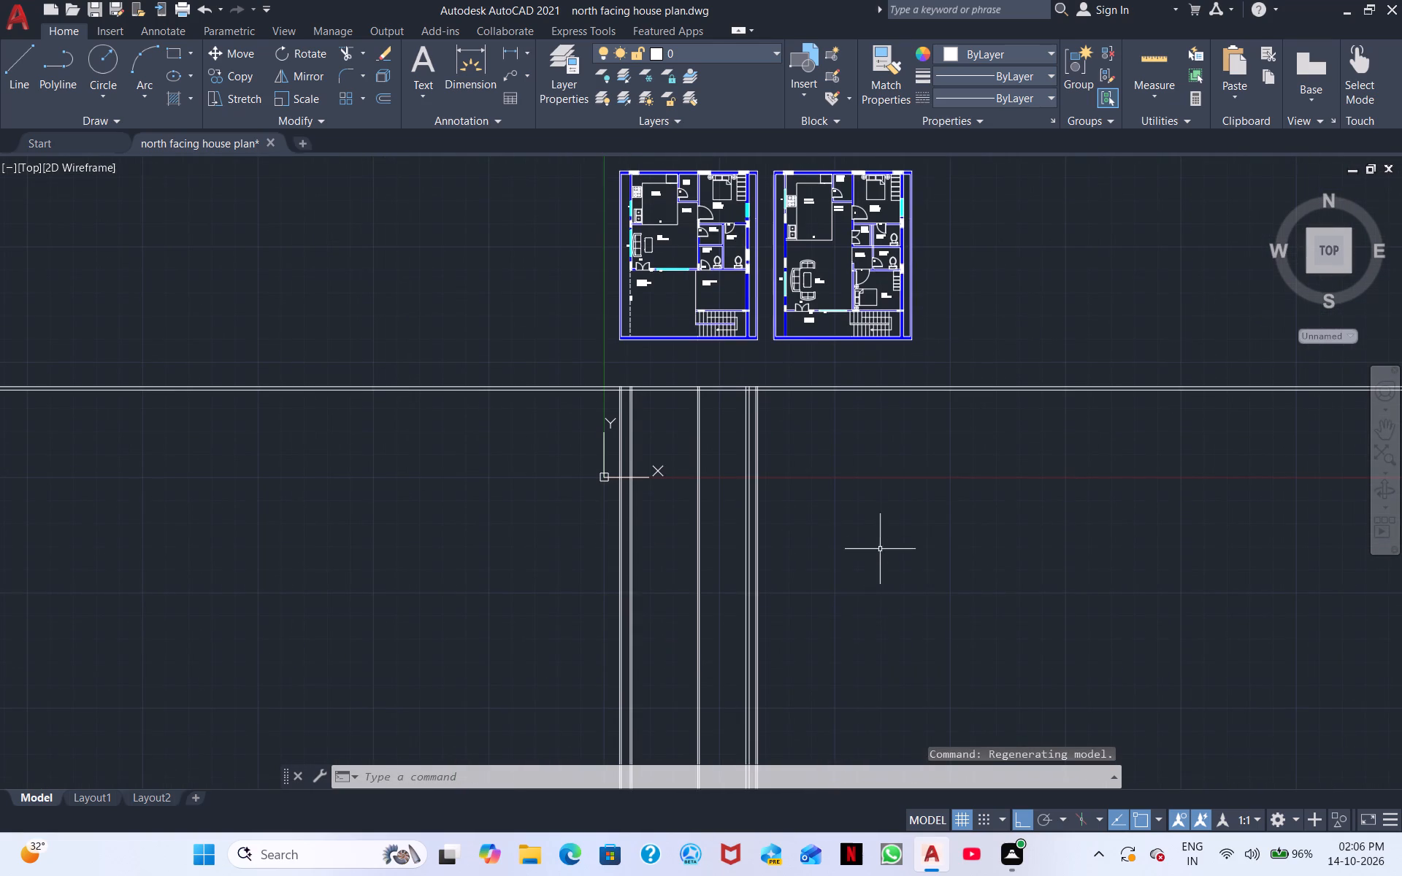
click(865, 657)
click(488, 366)
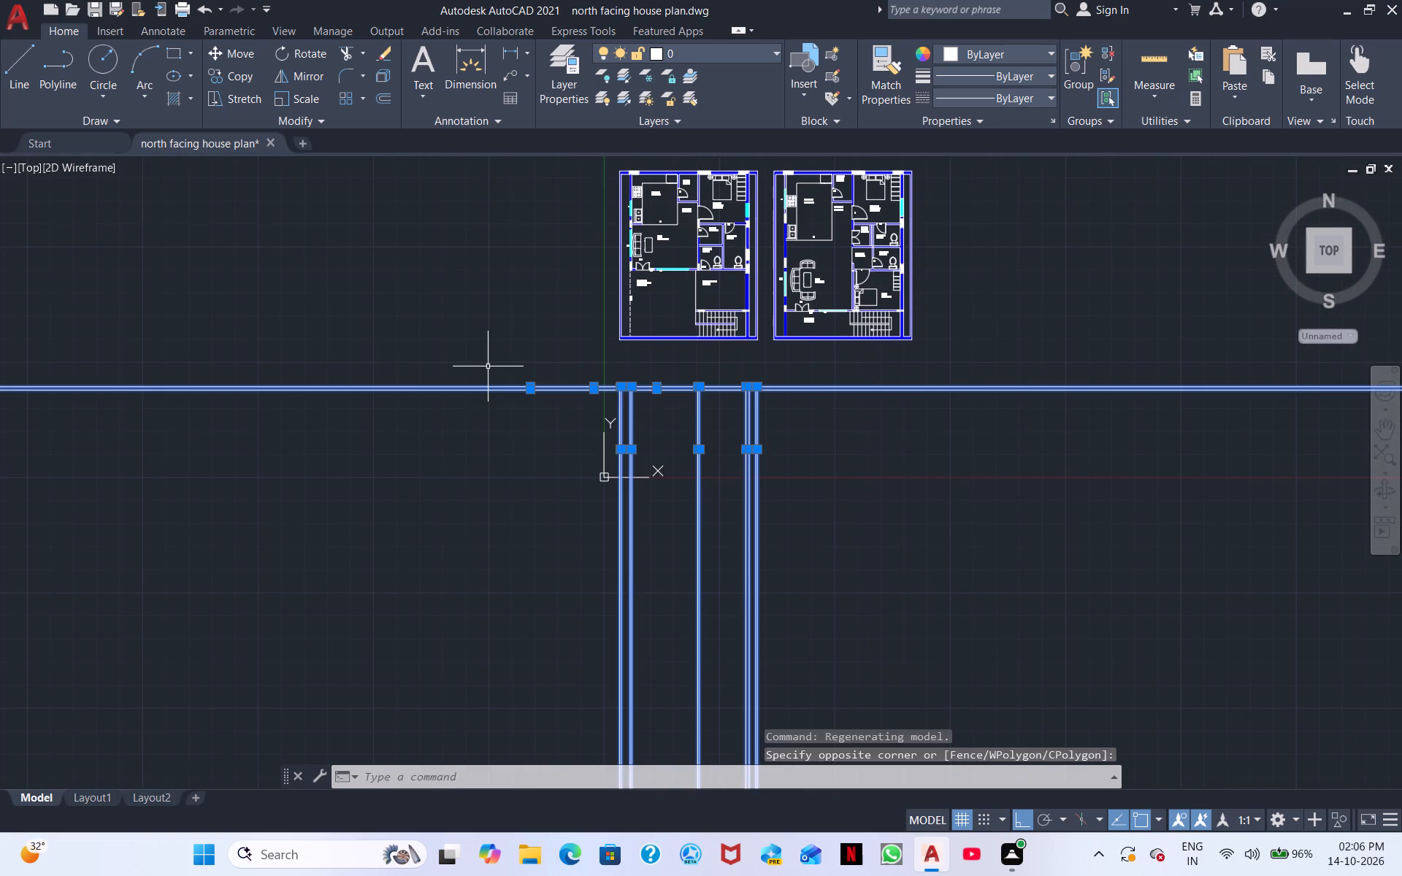
right_click(531, 441)
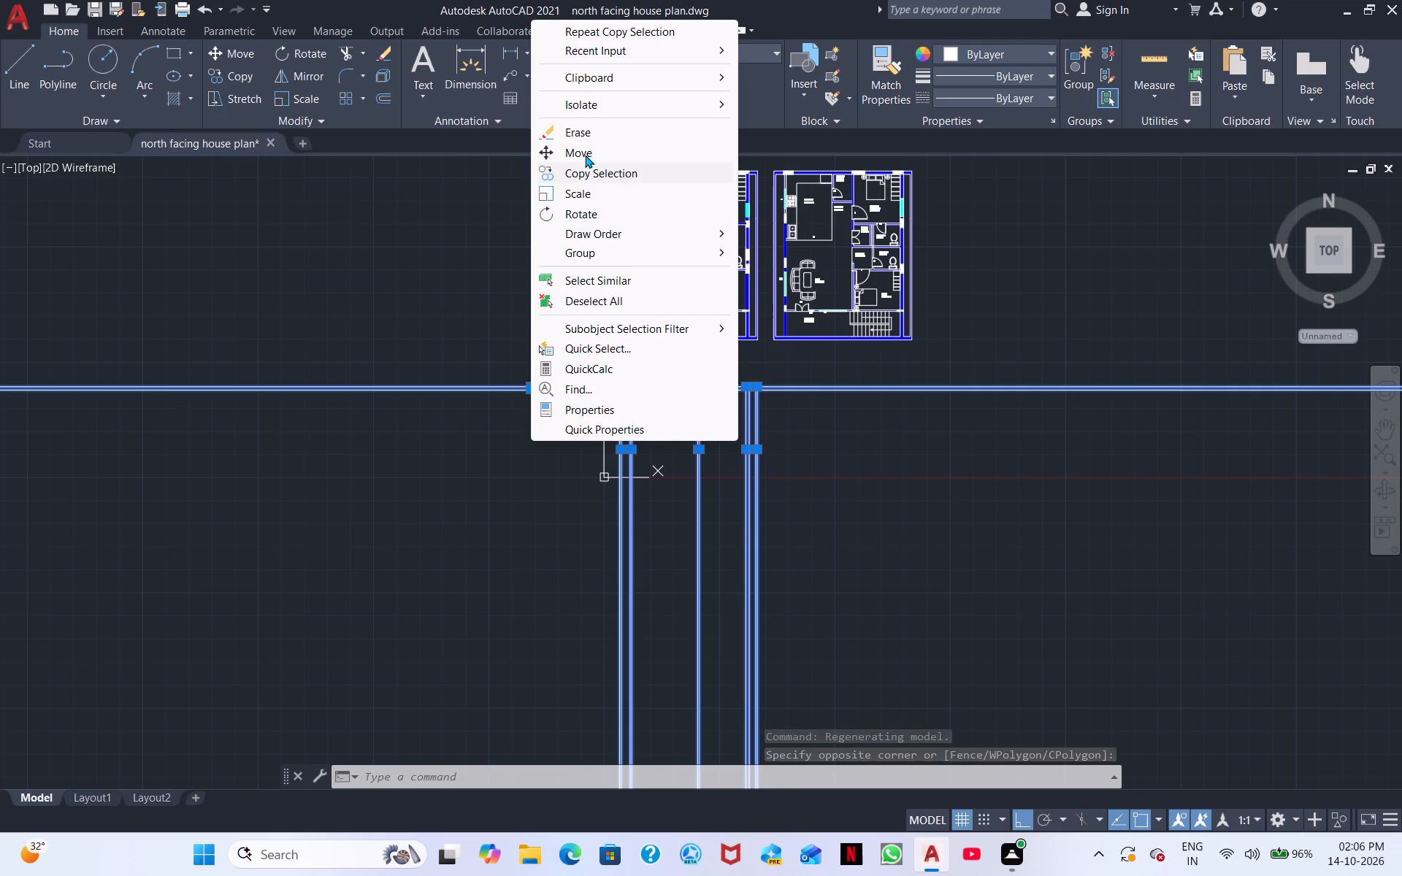
click(584, 134)
scroll(723, 448, down, 1)
scroll(723, 448, up, 2)
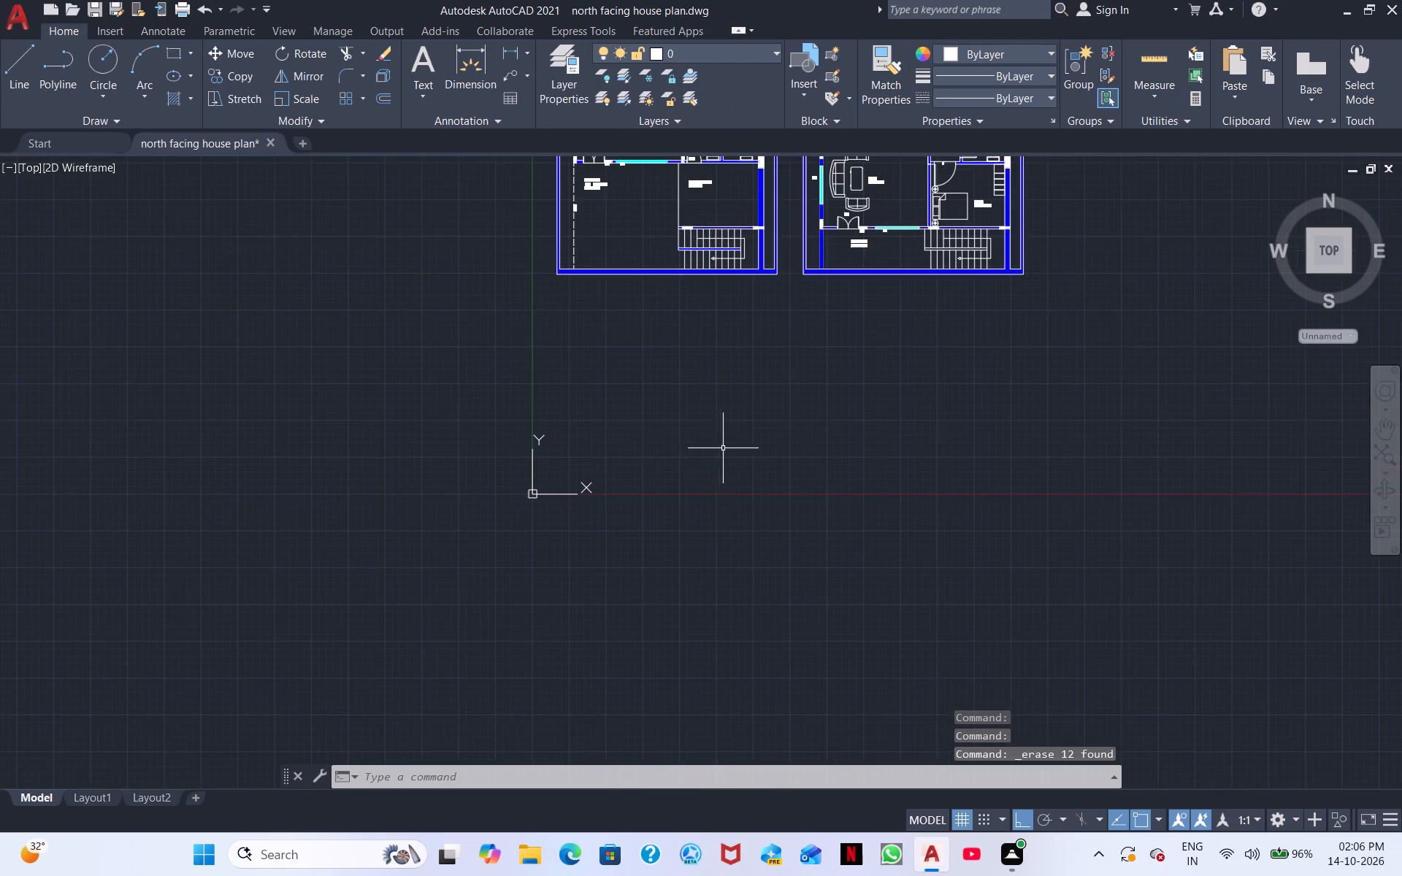
Insert a Trees - Metric block in the open space south of the second plan's balcony.
middle_drag(592, 449, 497, 762)
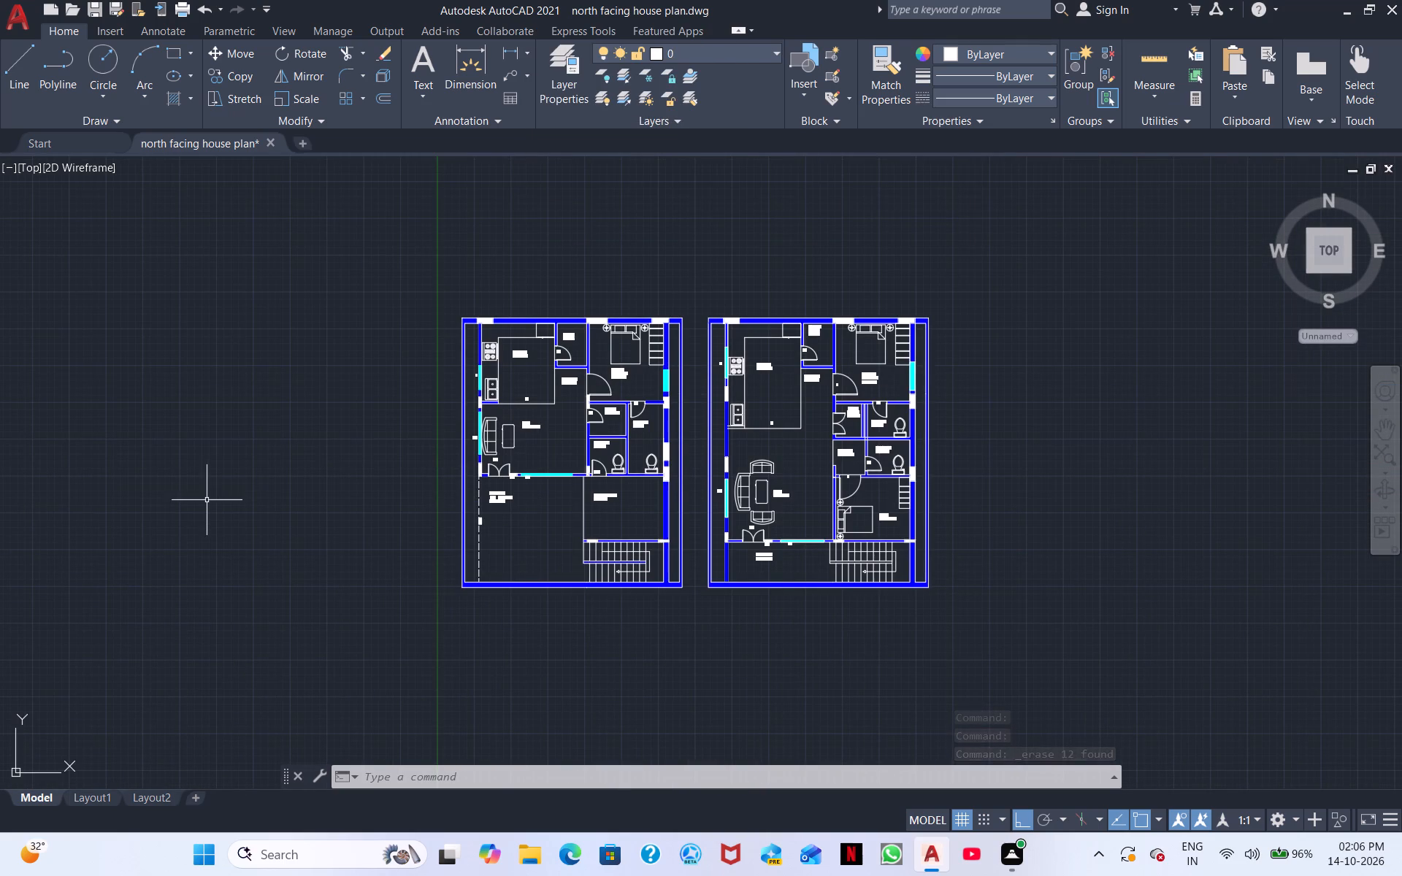
middle_drag(509, 646, 767, 580)
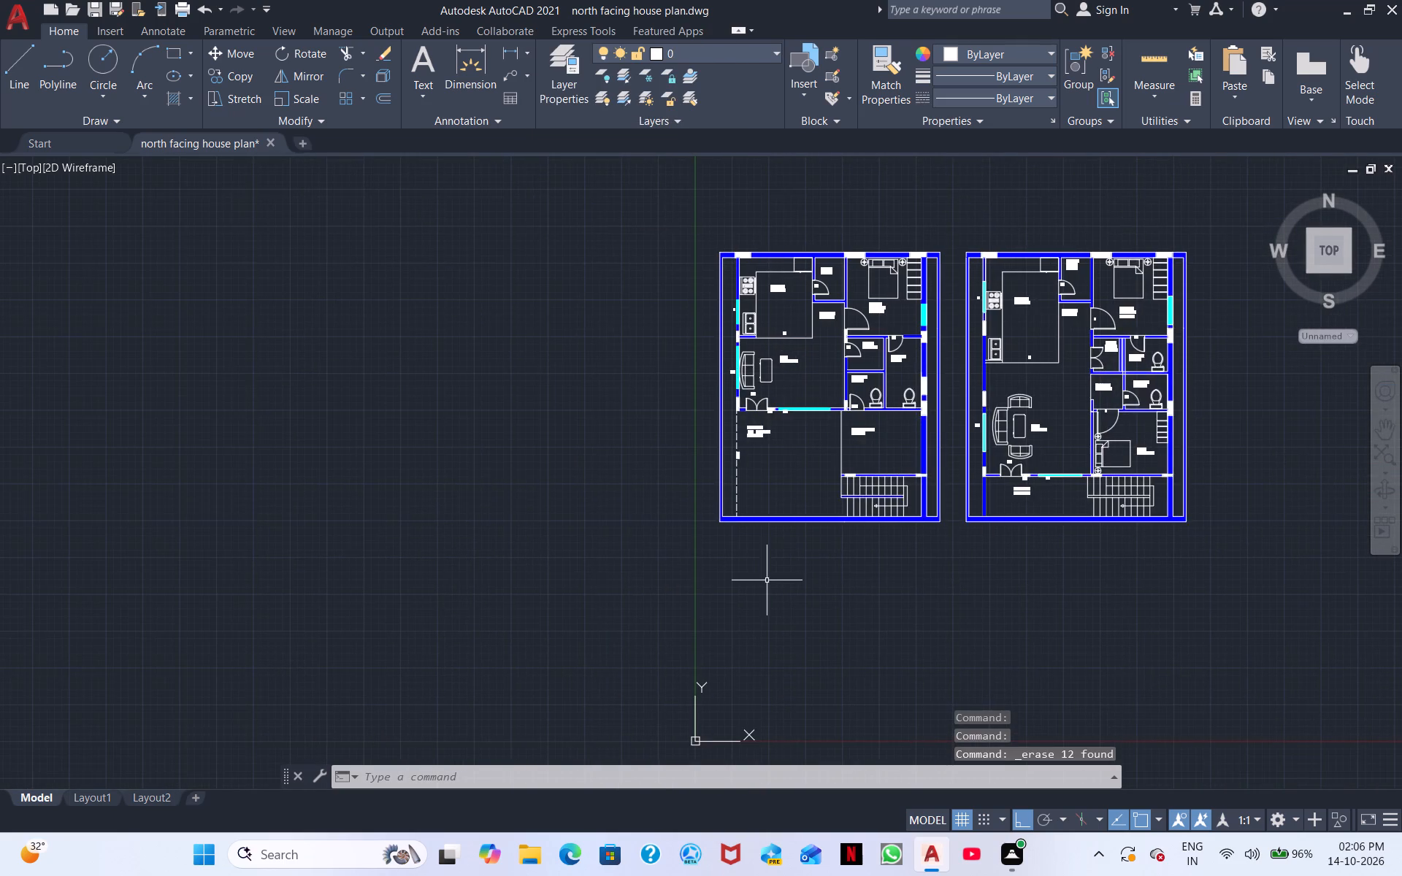
scroll(766, 578, up, 1)
scroll(692, 504, up, 1)
middle_drag(709, 493, 568, 743)
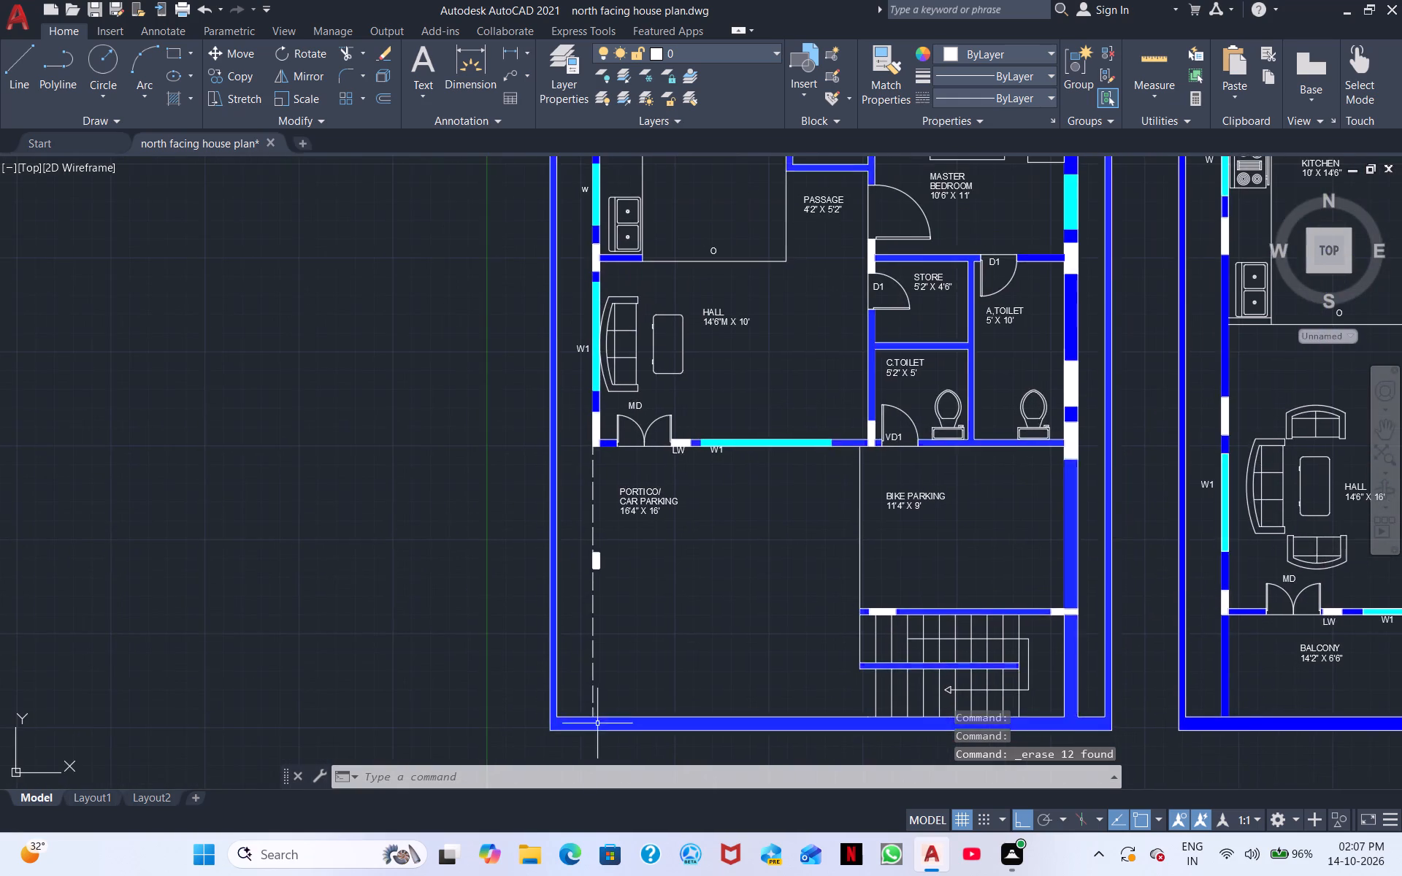
middle_drag(600, 721, 512, 583)
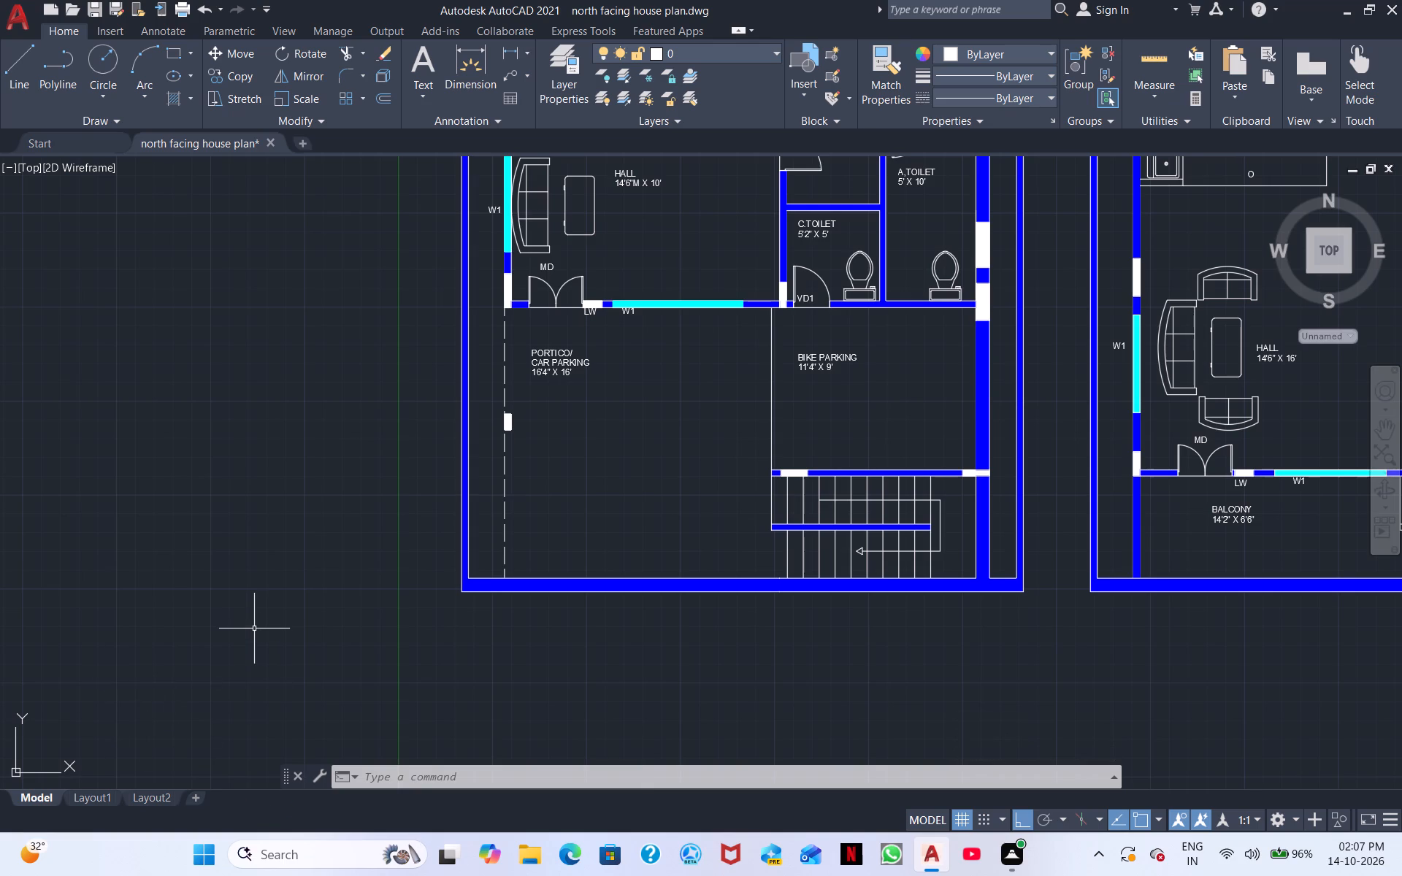
key(ctrl+3)
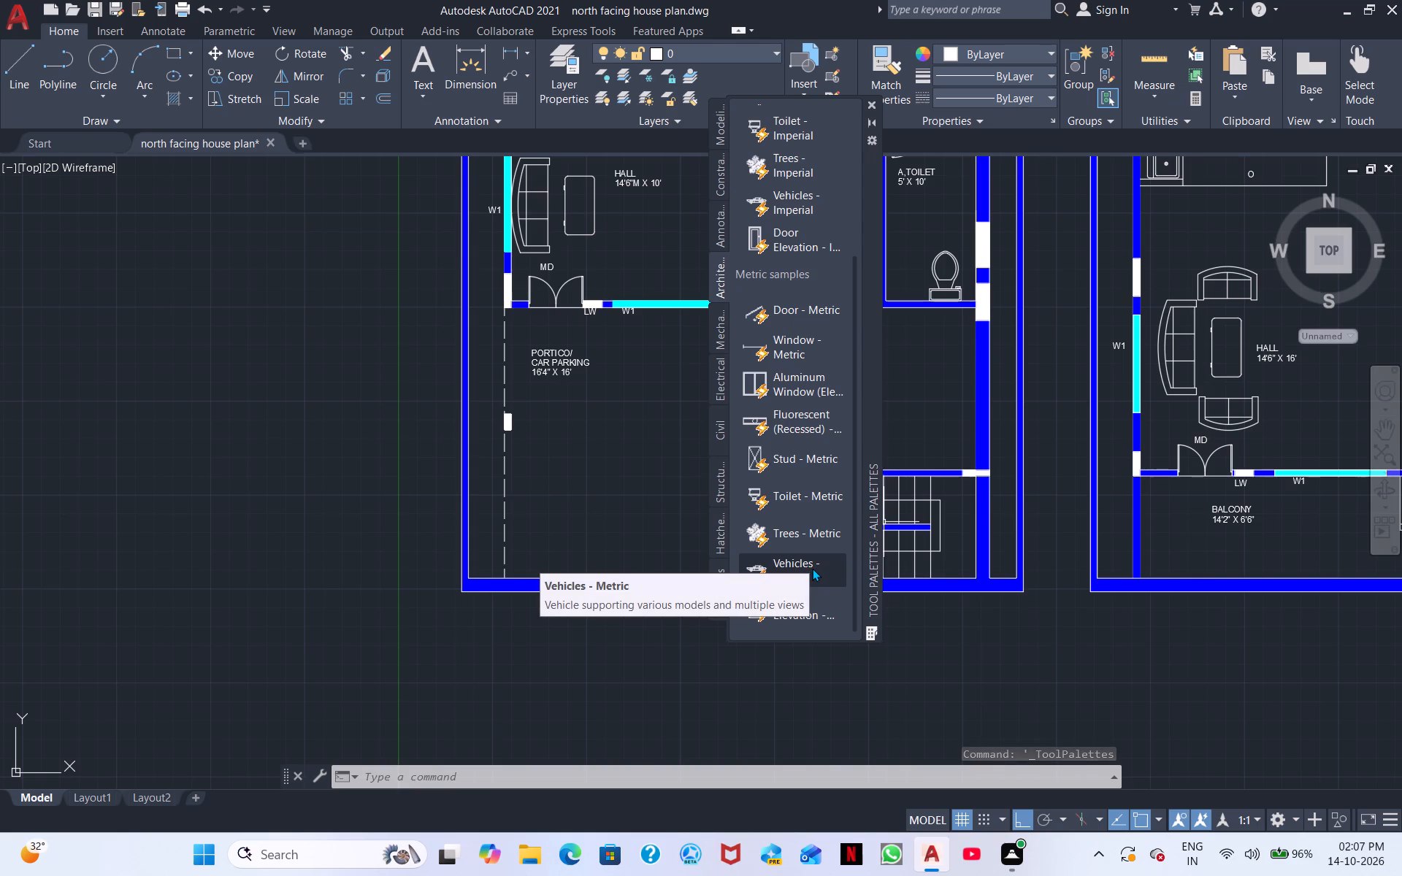
scroll(811, 569, down, 4)
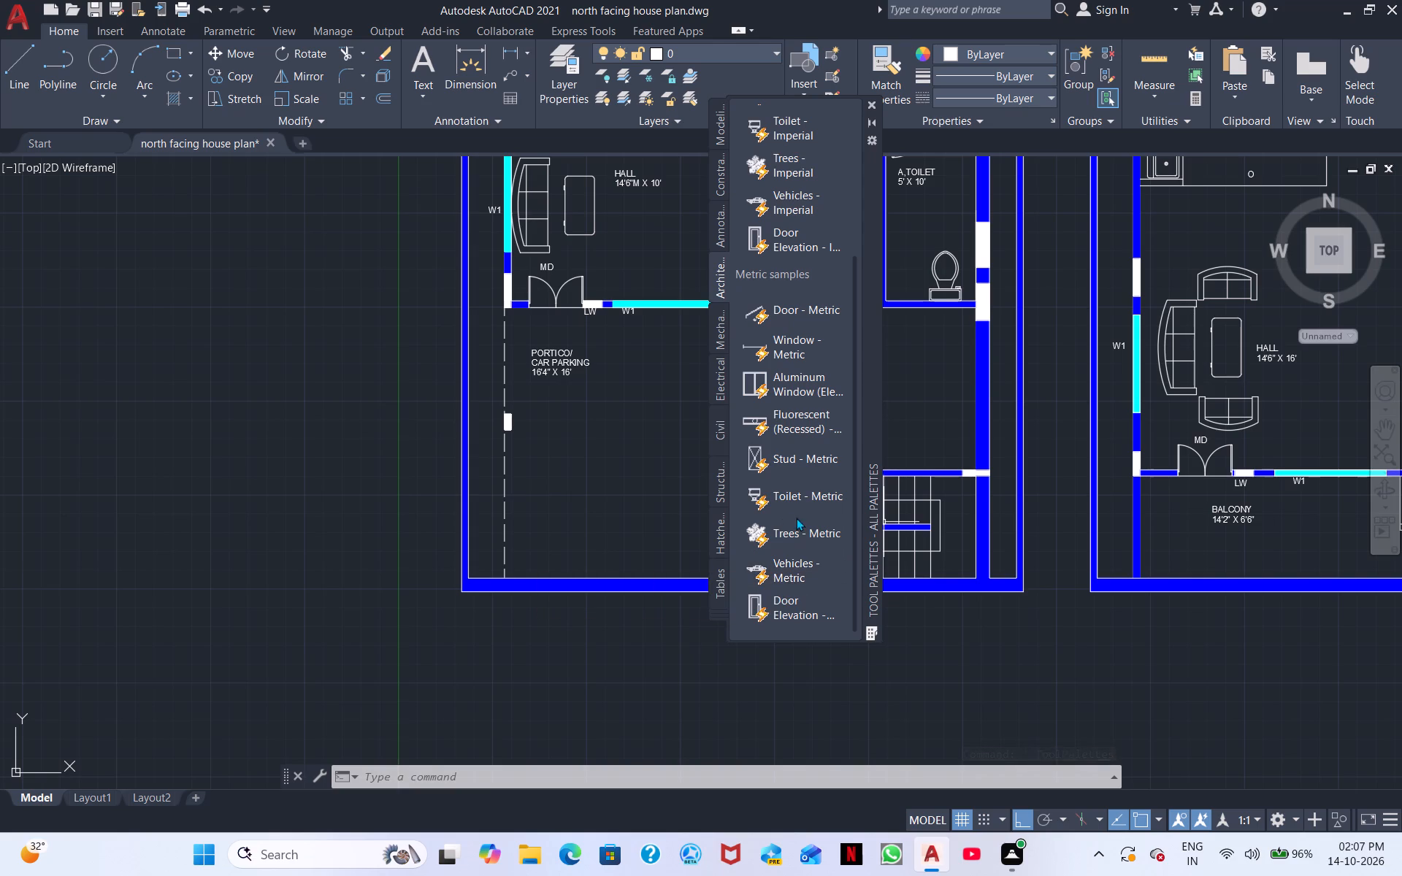
click(804, 538)
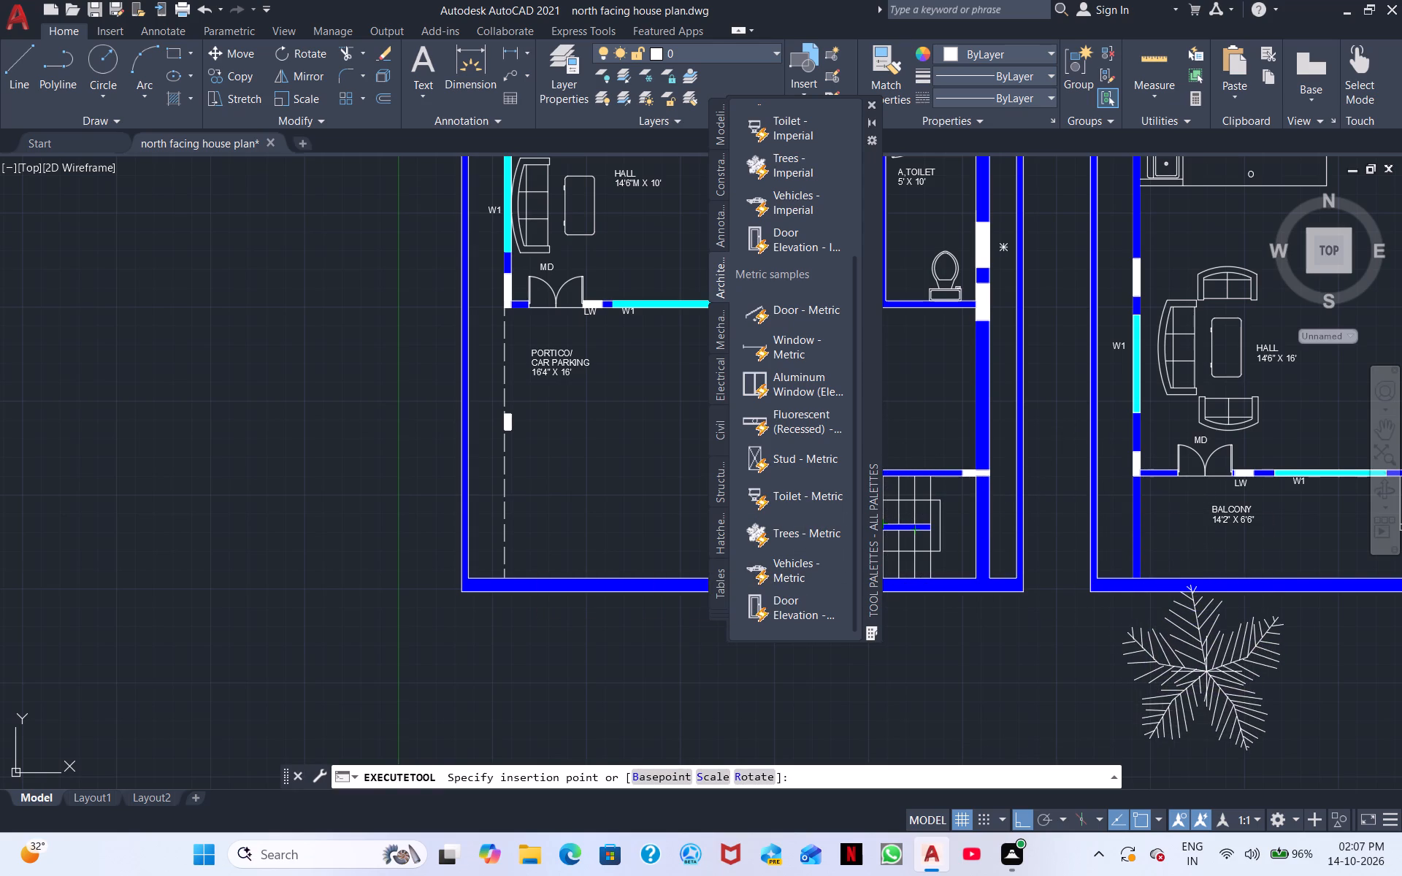
click(1206, 672)
Look through the architectural, mechanical and electrical block collections for further symbols, closing the tool palettes at the end.
scroll(735, 483, down, 2)
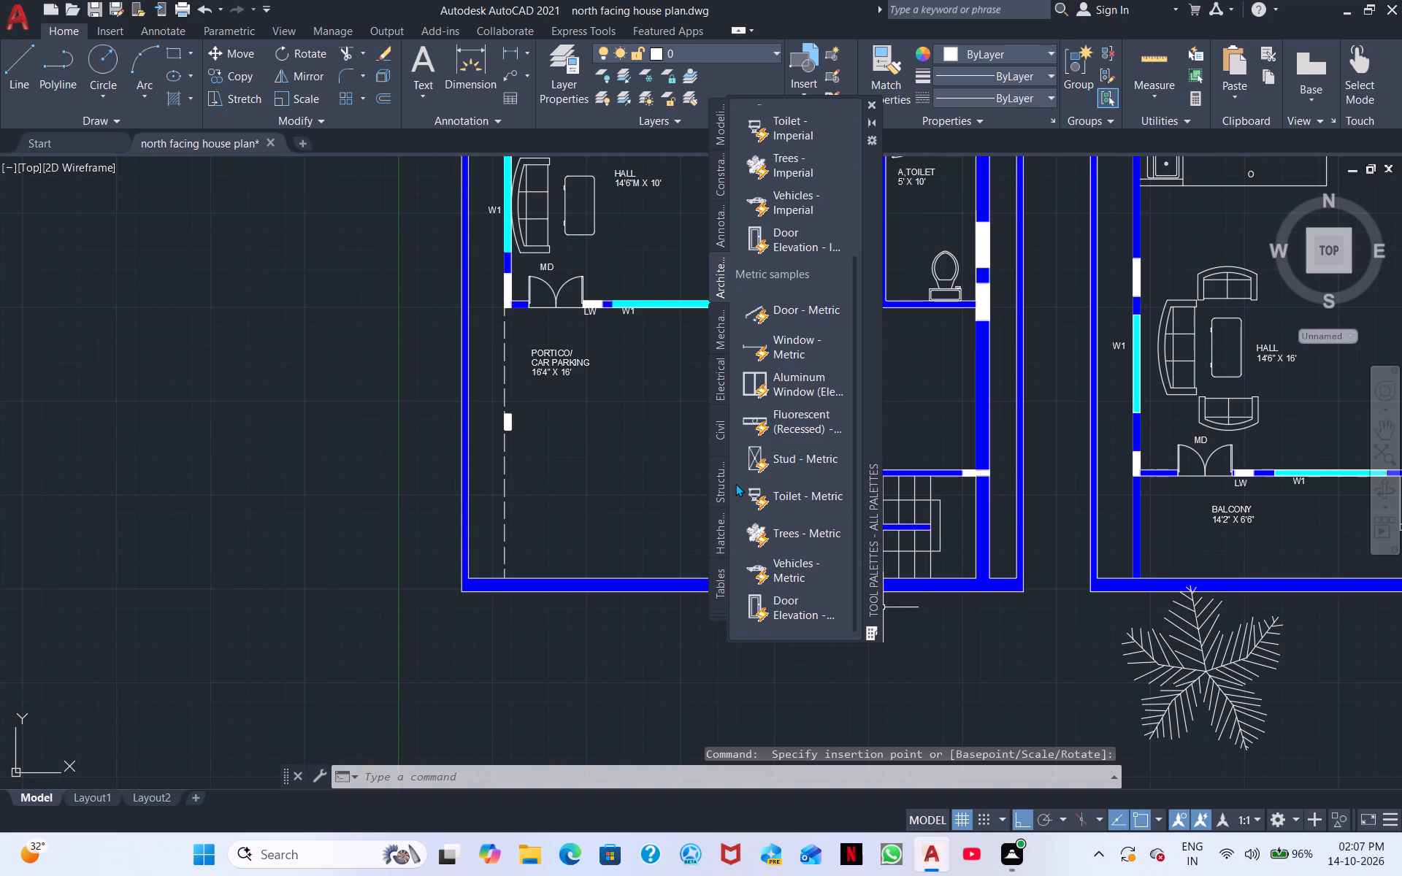
scroll(735, 483, up, 10)
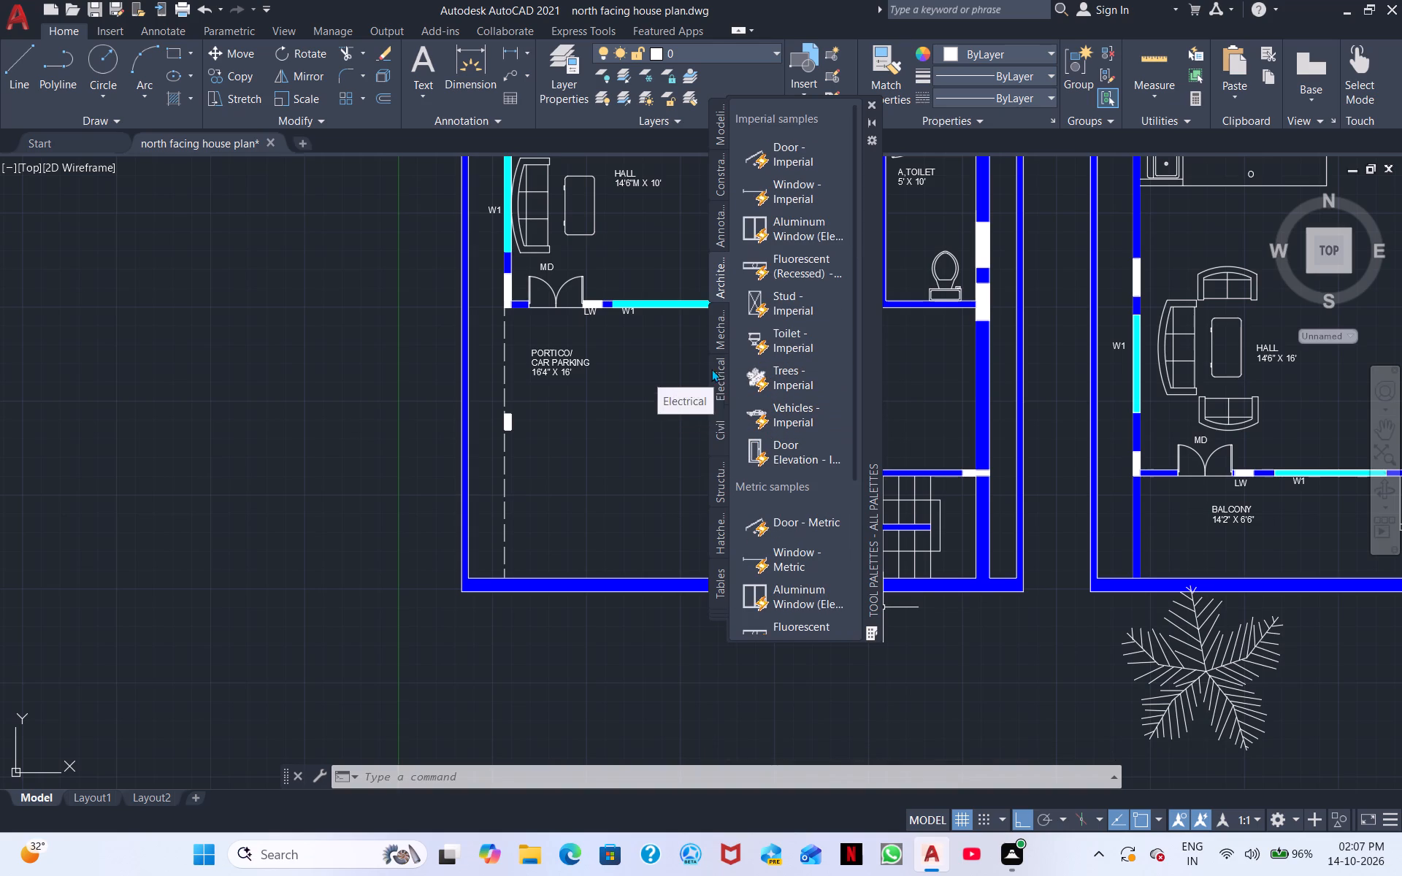
click(720, 327)
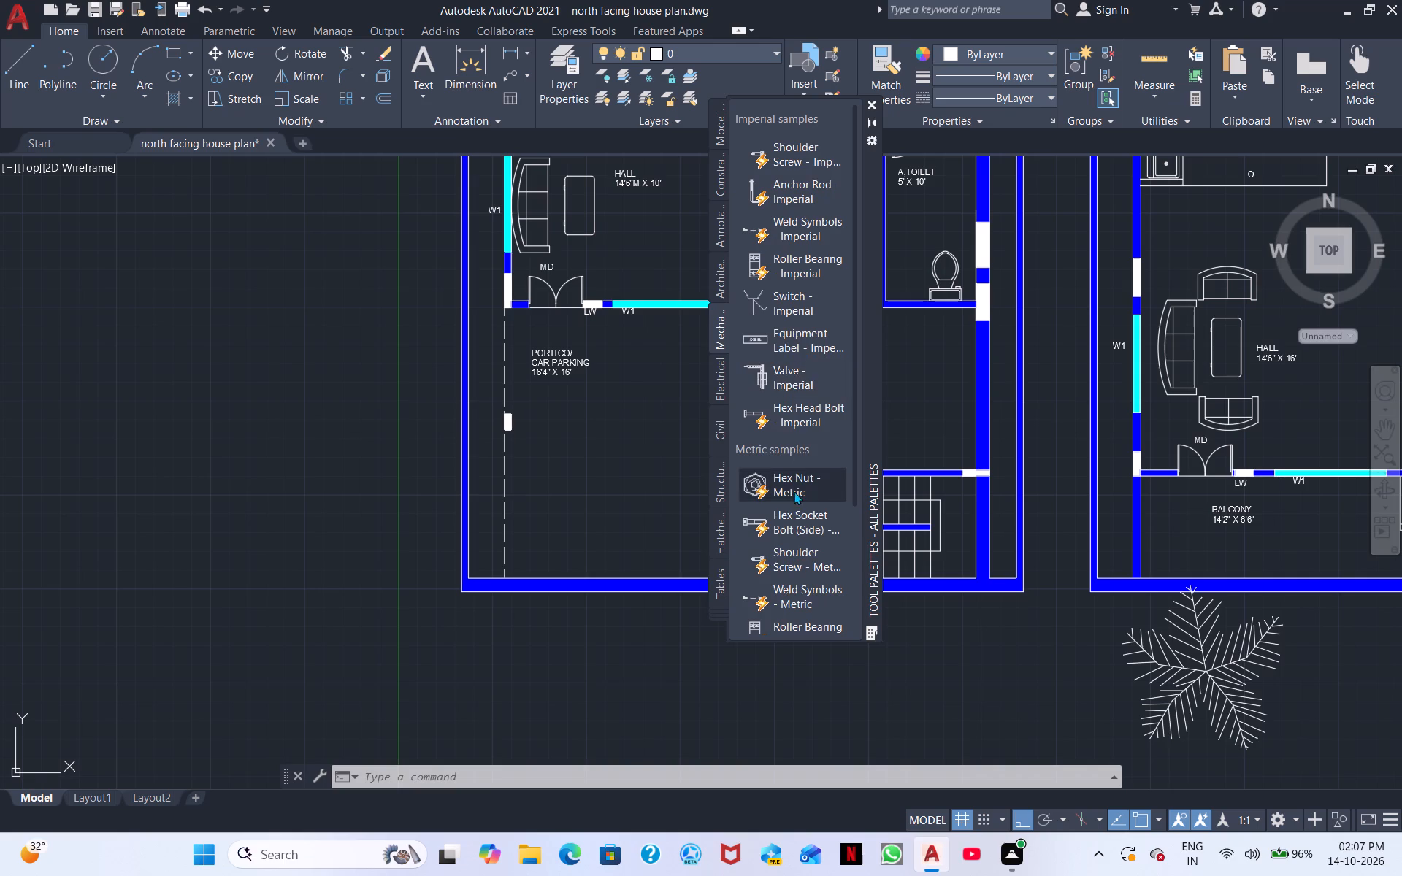
scroll(811, 531, down, 10)
scroll(751, 539, up, 4)
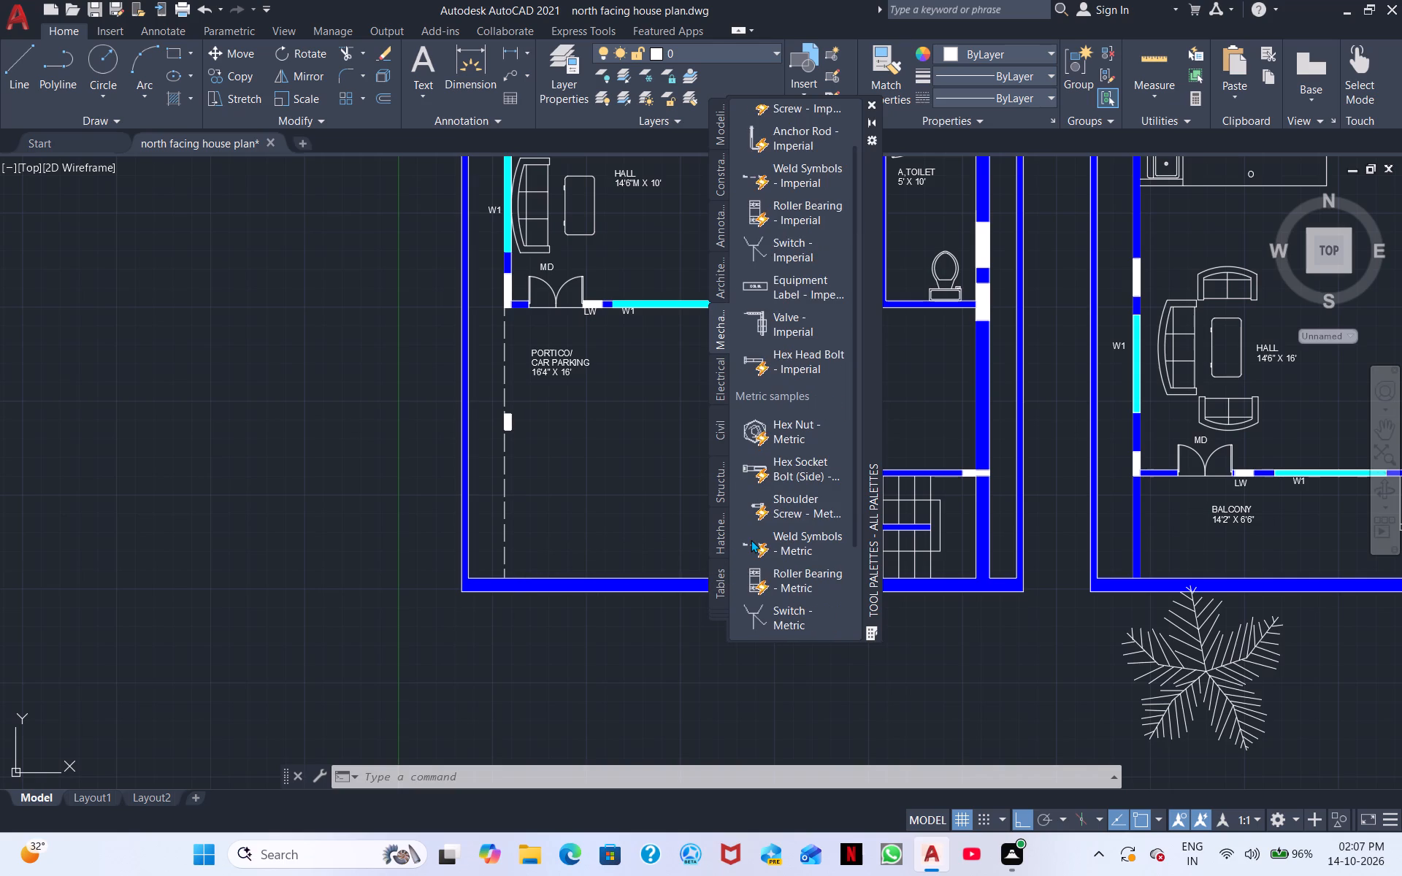
scroll(751, 539, up, 5)
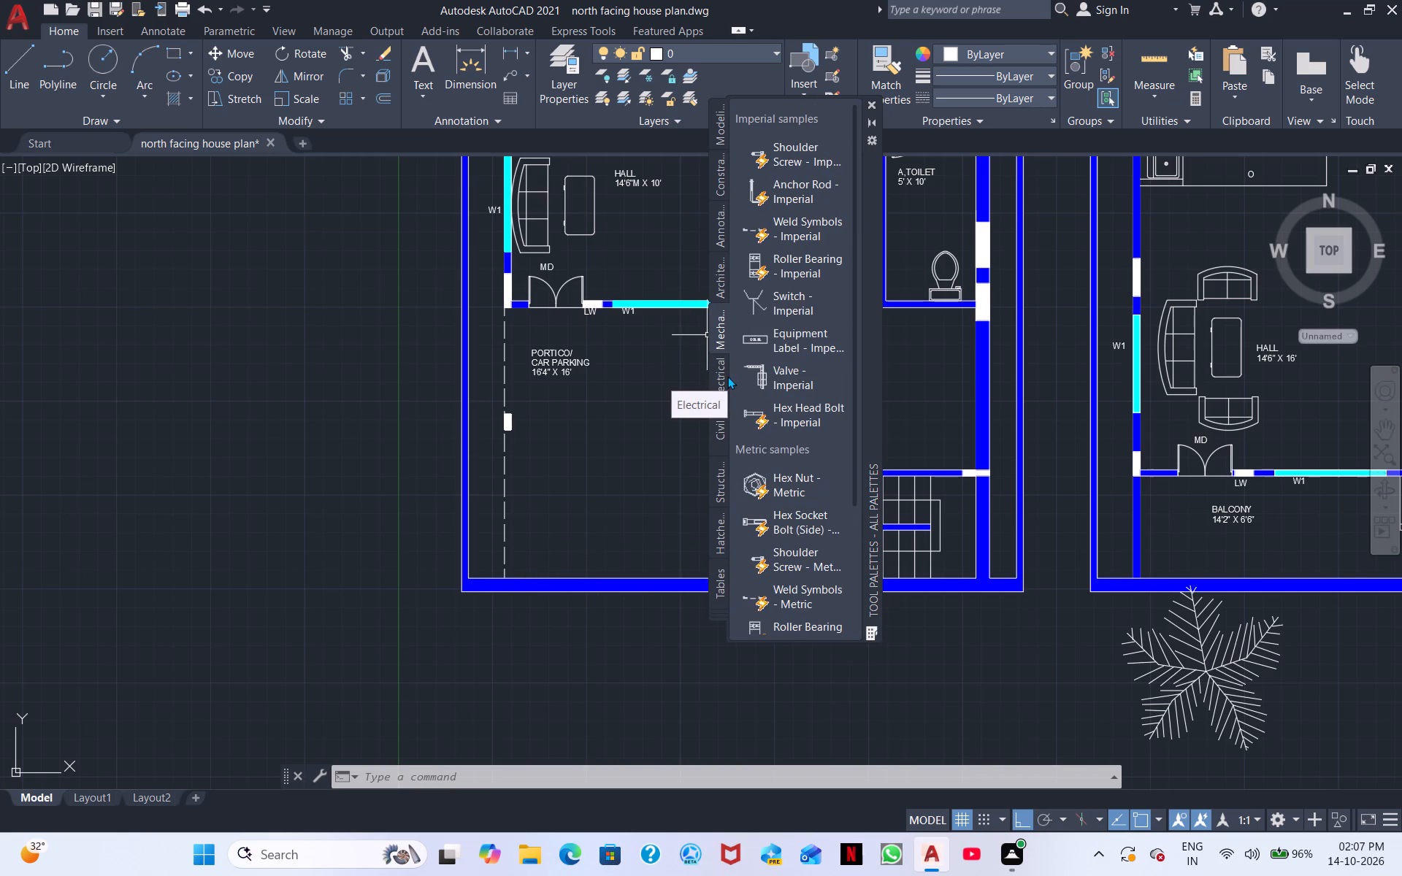
click(720, 387)
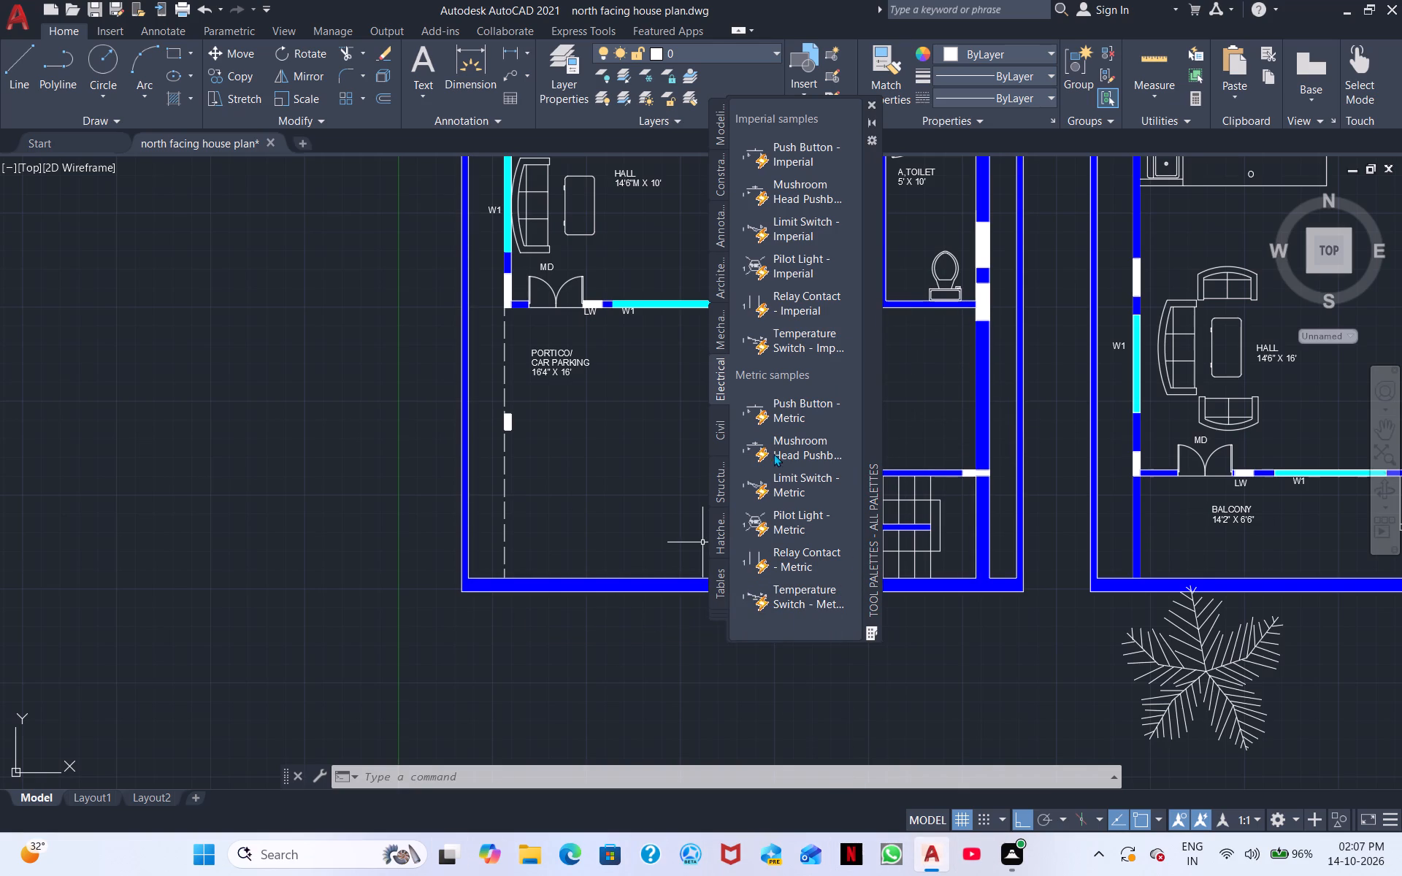
click(873, 104)
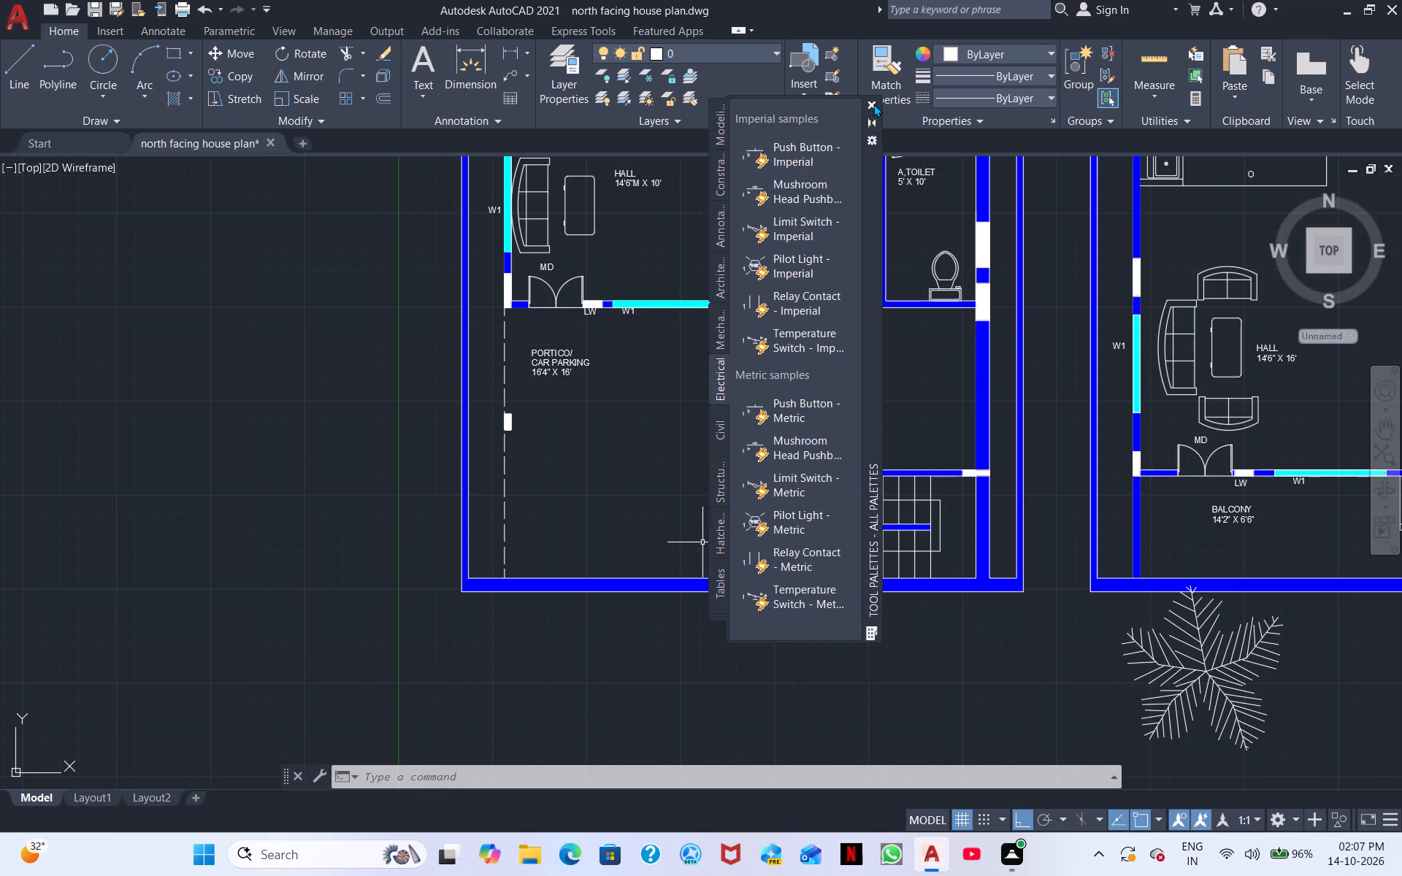
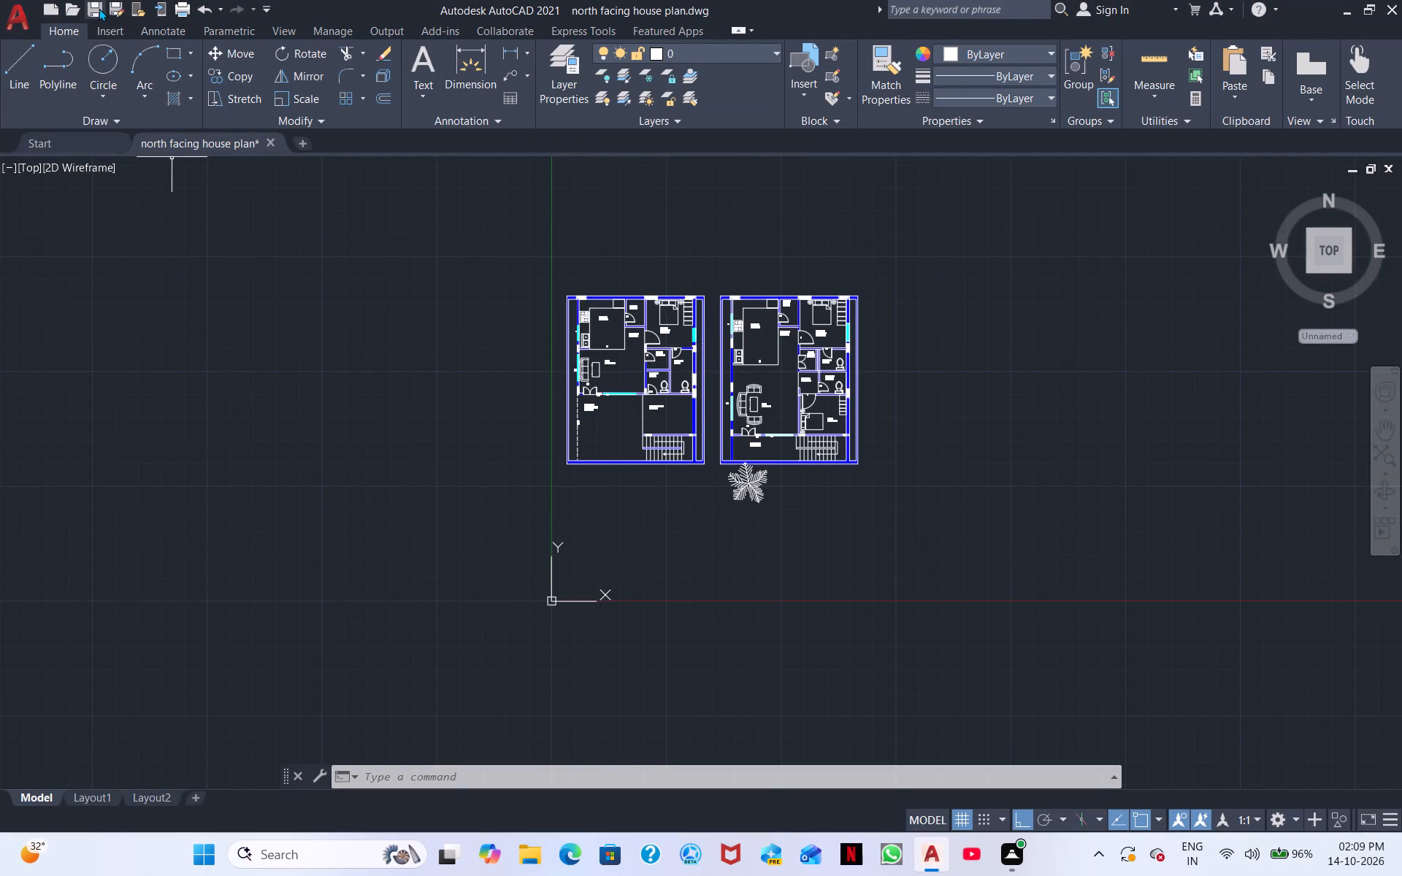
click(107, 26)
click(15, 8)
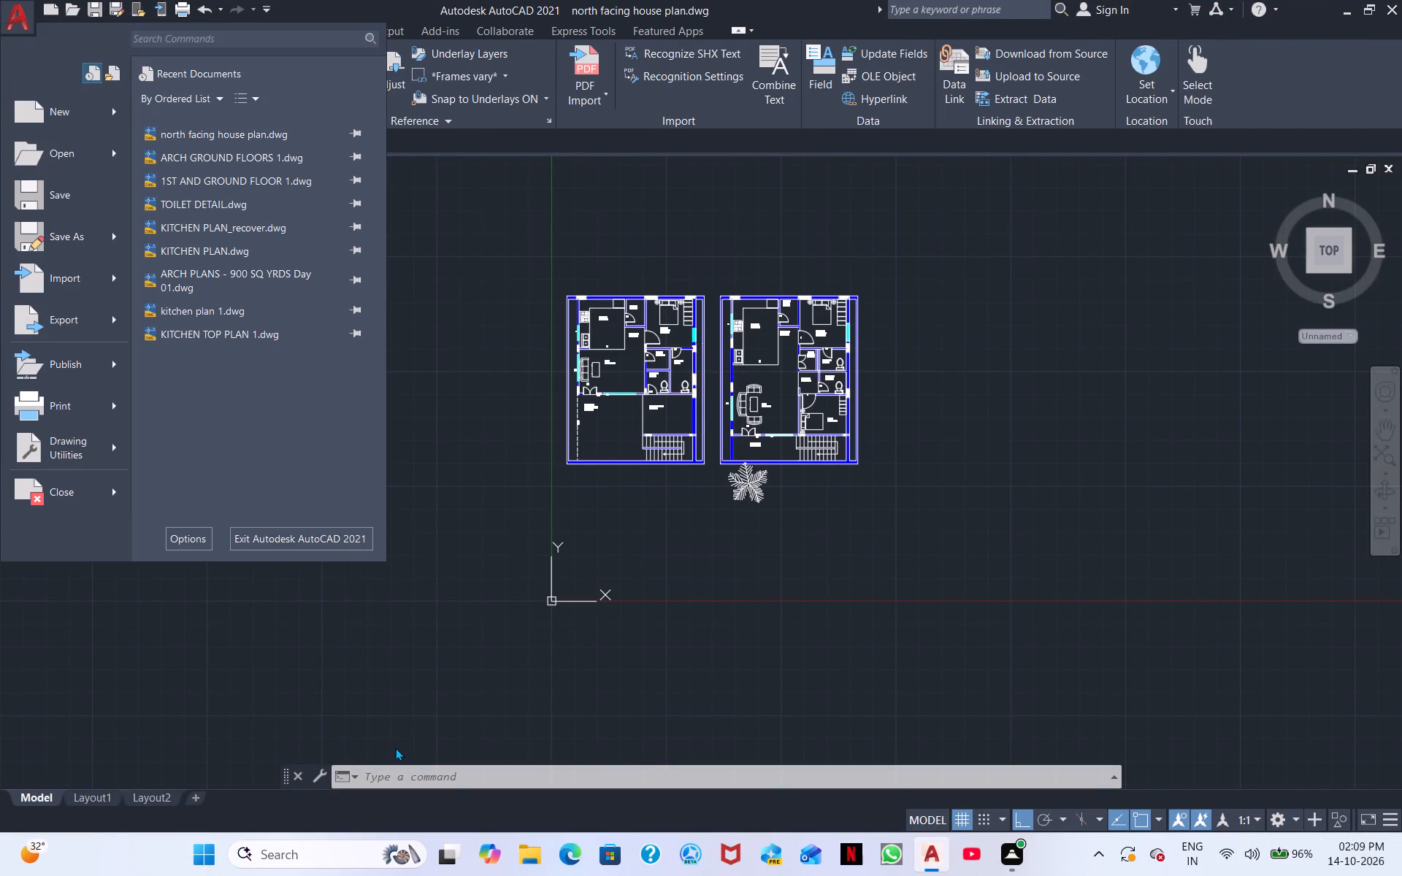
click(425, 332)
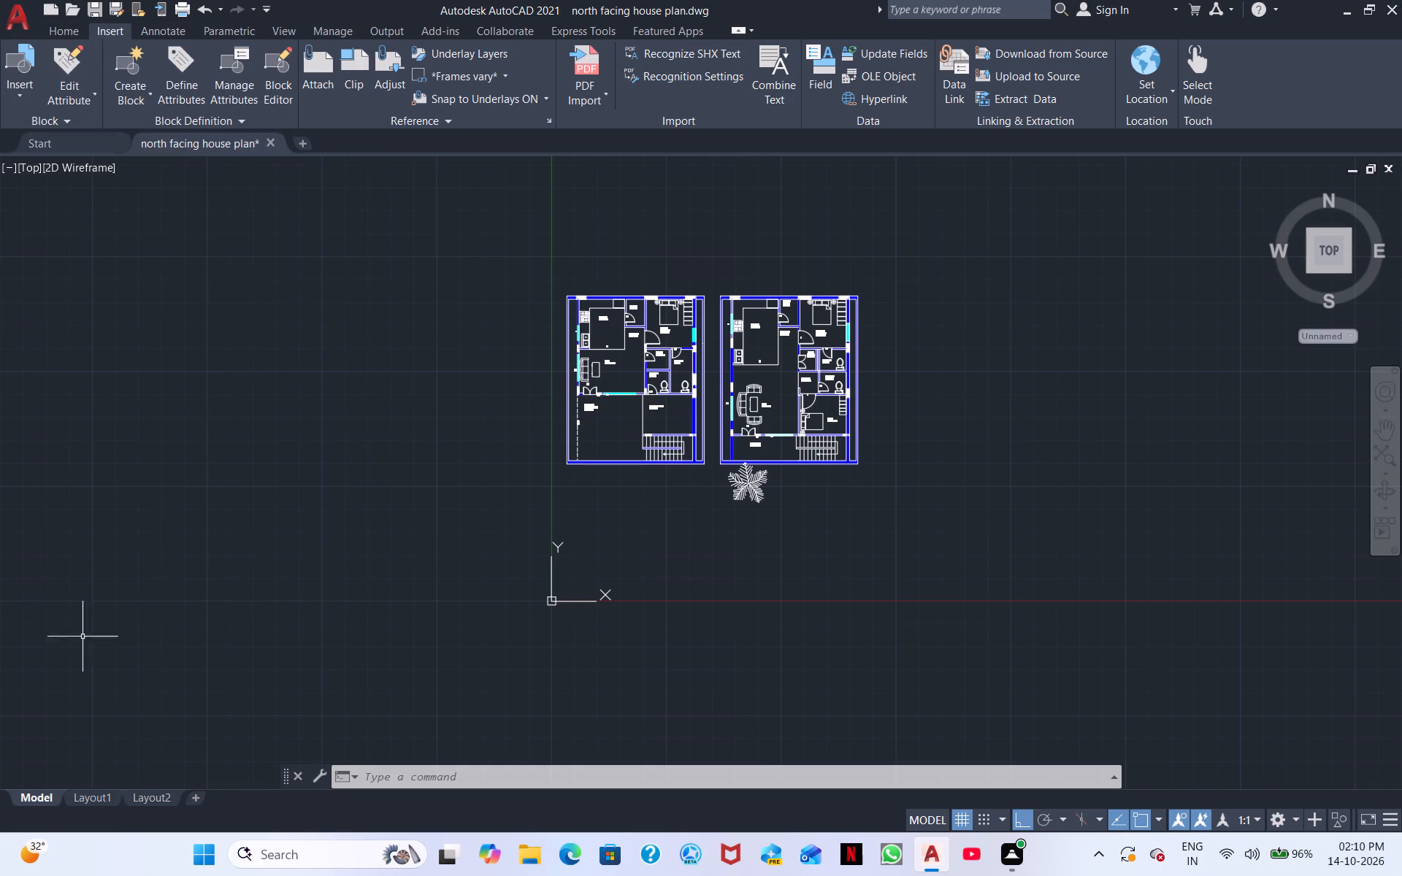
Exit the application, saving the changes to the north facing house plan.dwg drawing.
double_click(20, 17)
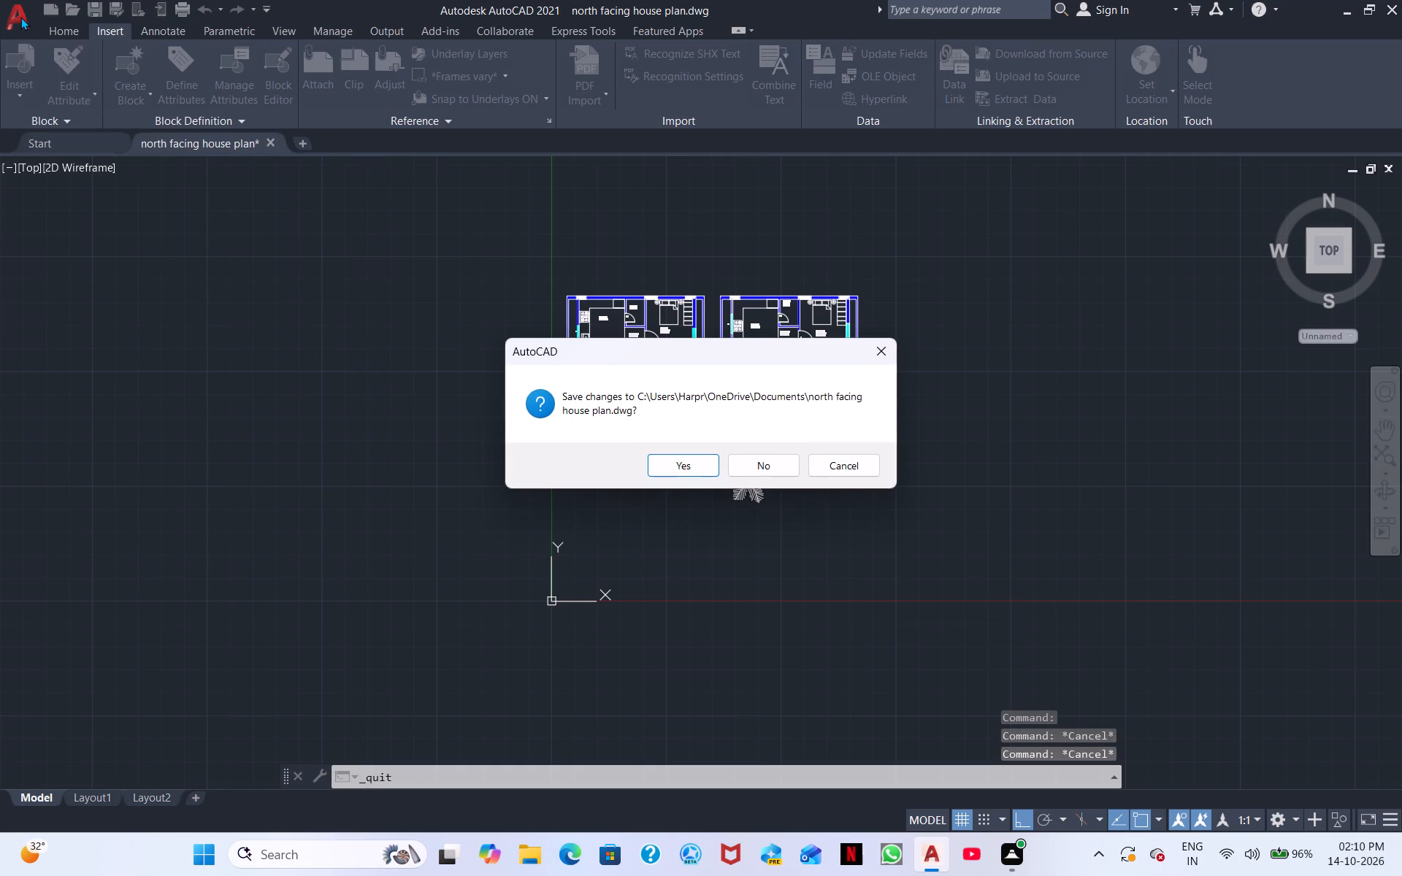
click(698, 464)
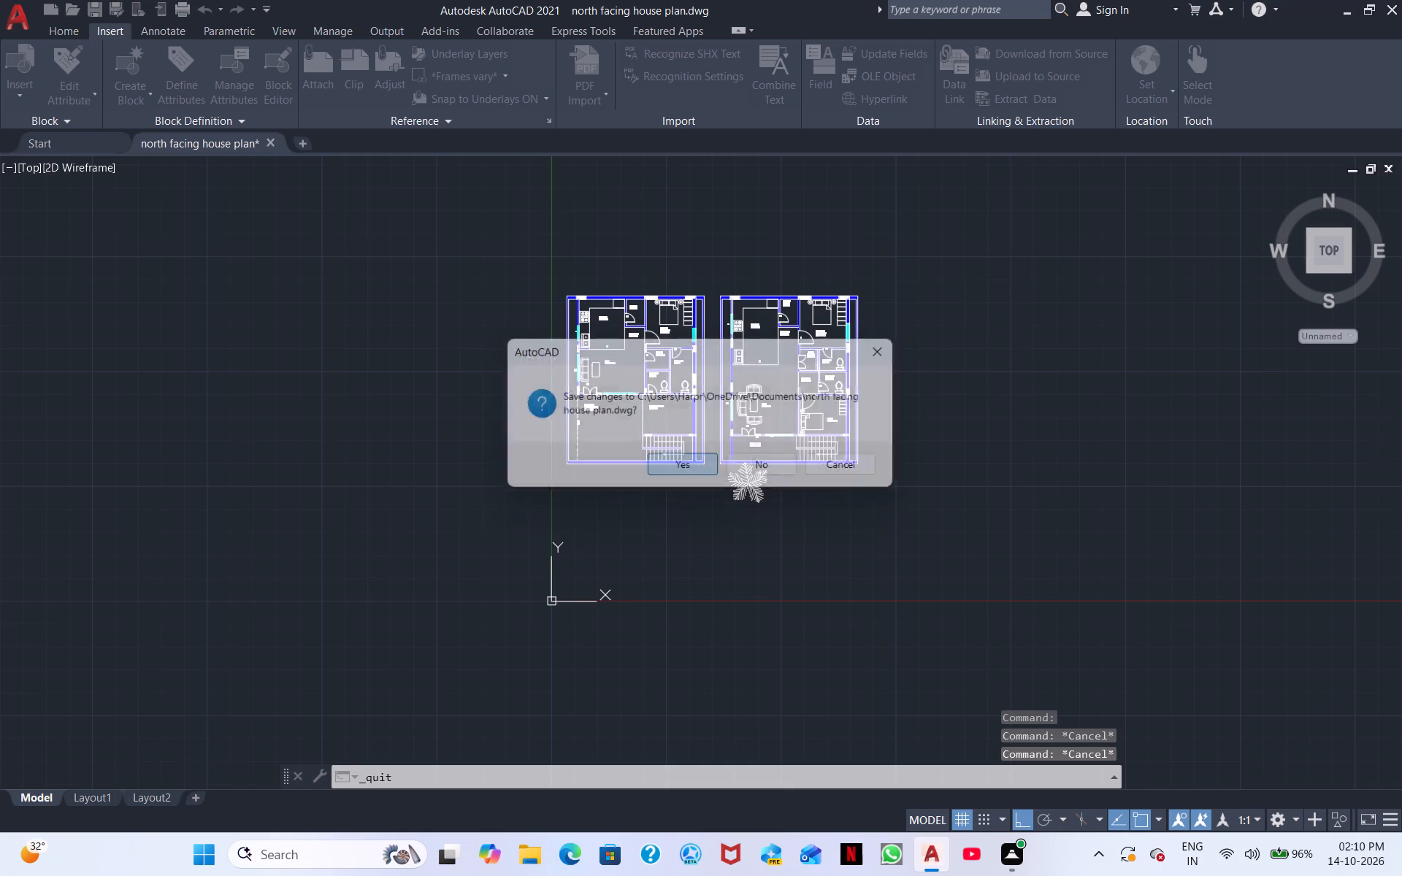
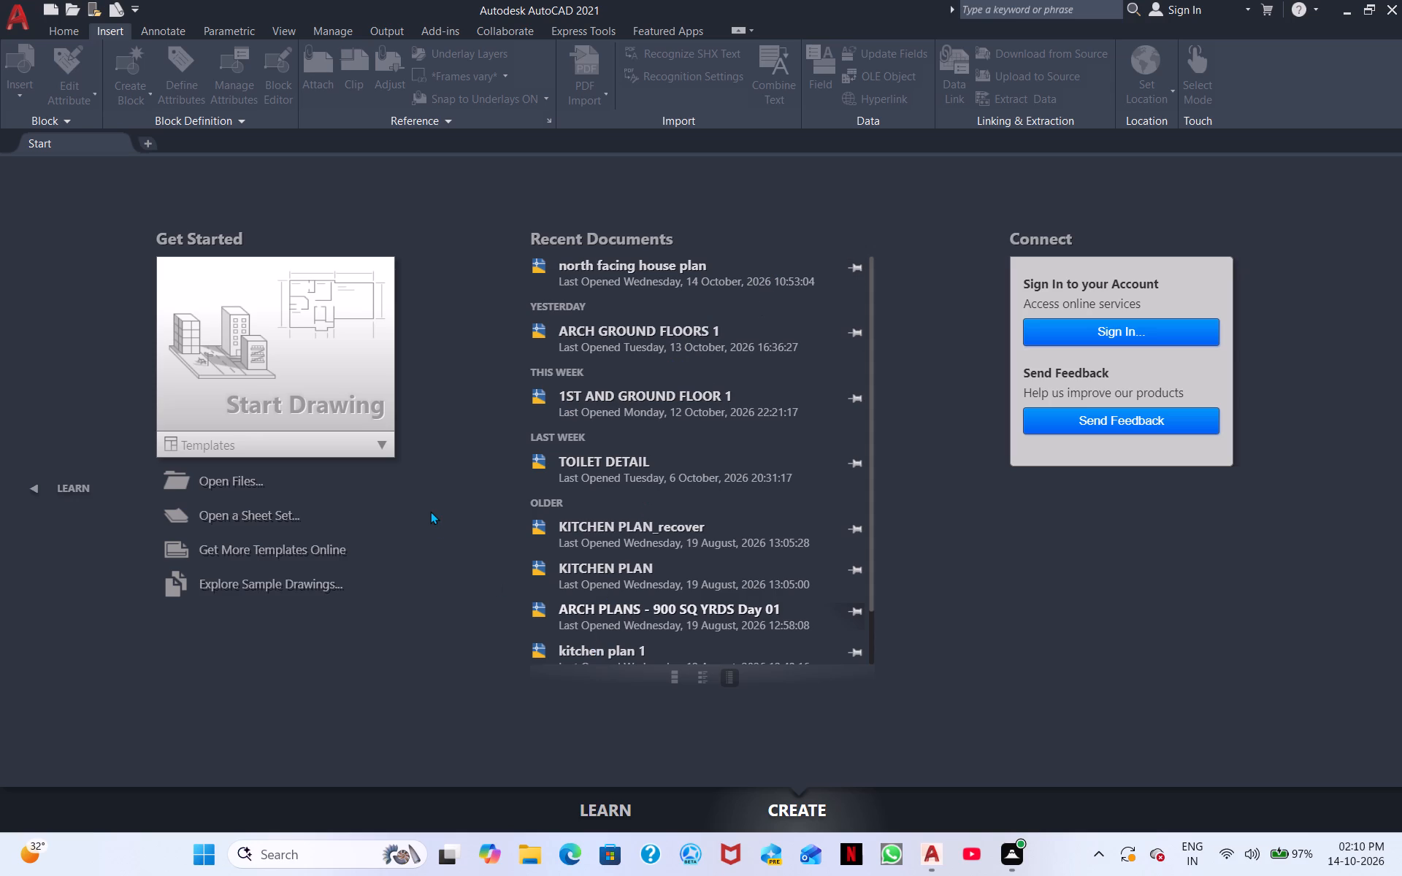
Reopen the north facing house plan drawing from the recent documents.
scroll(612, 501, down, 3)
scroll(612, 501, up, 5)
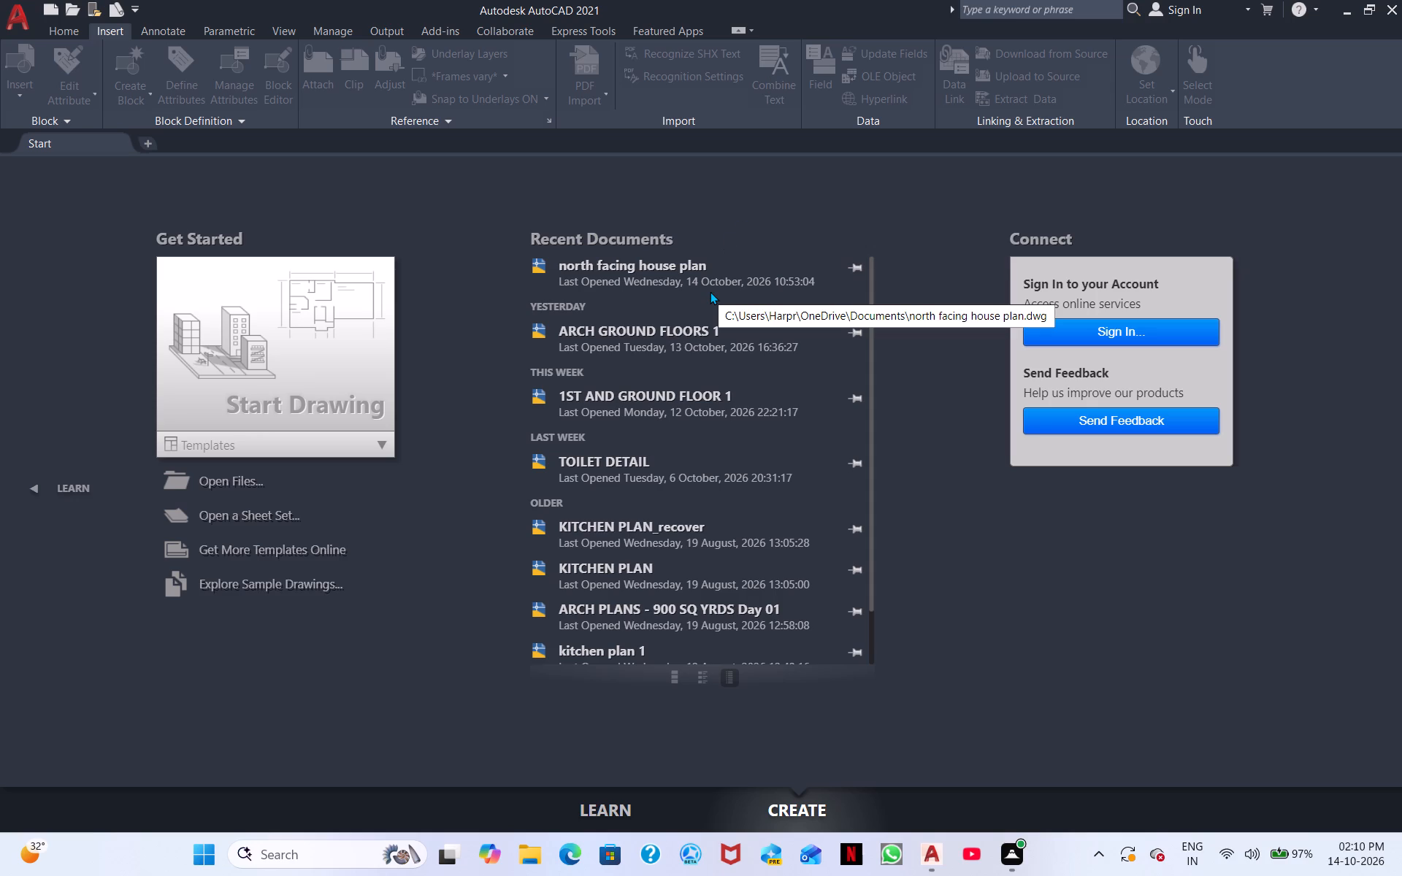
double_click(710, 291)
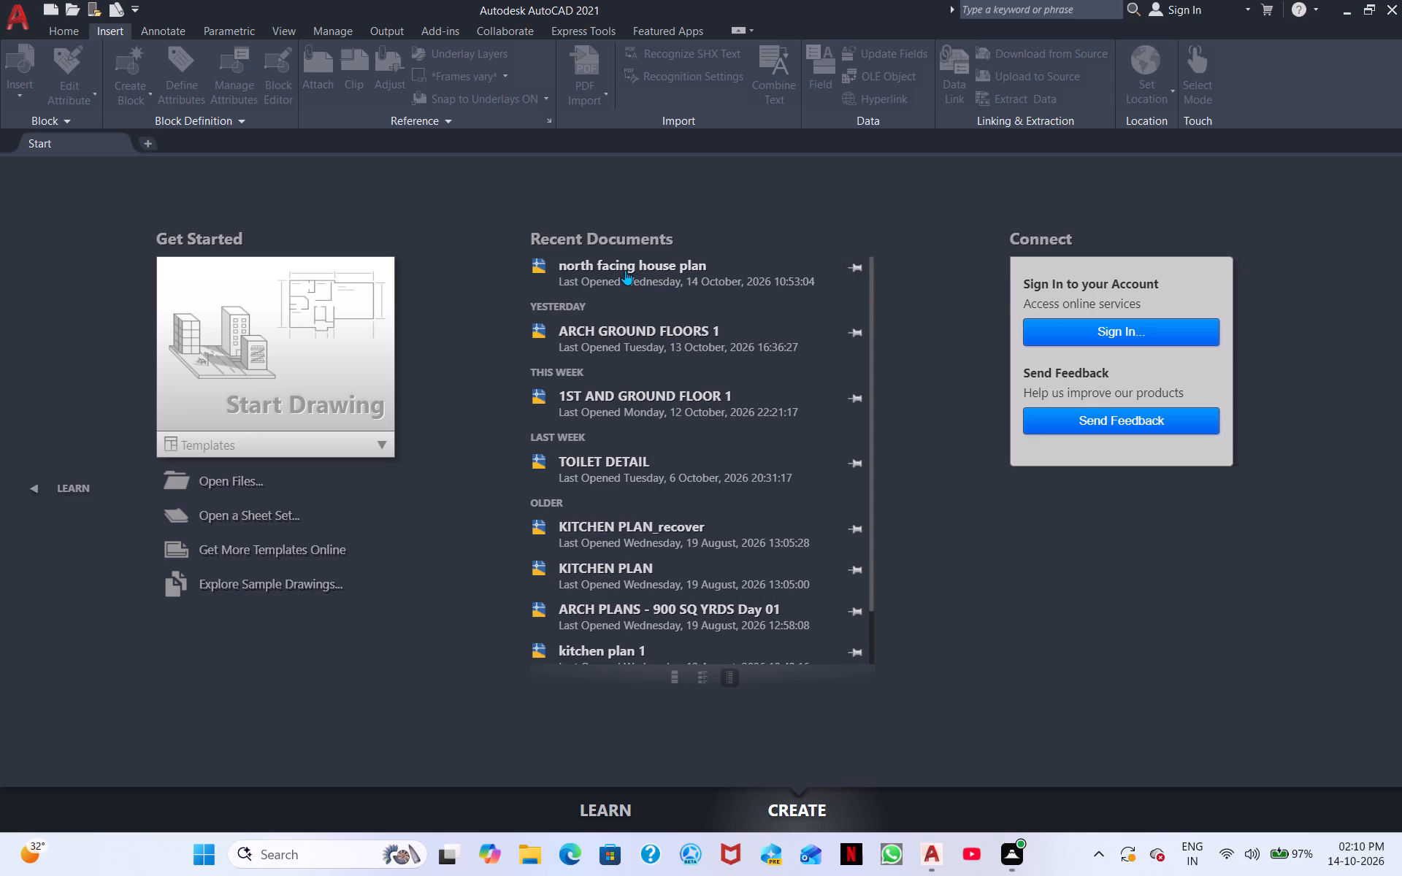
double_click(625, 269)
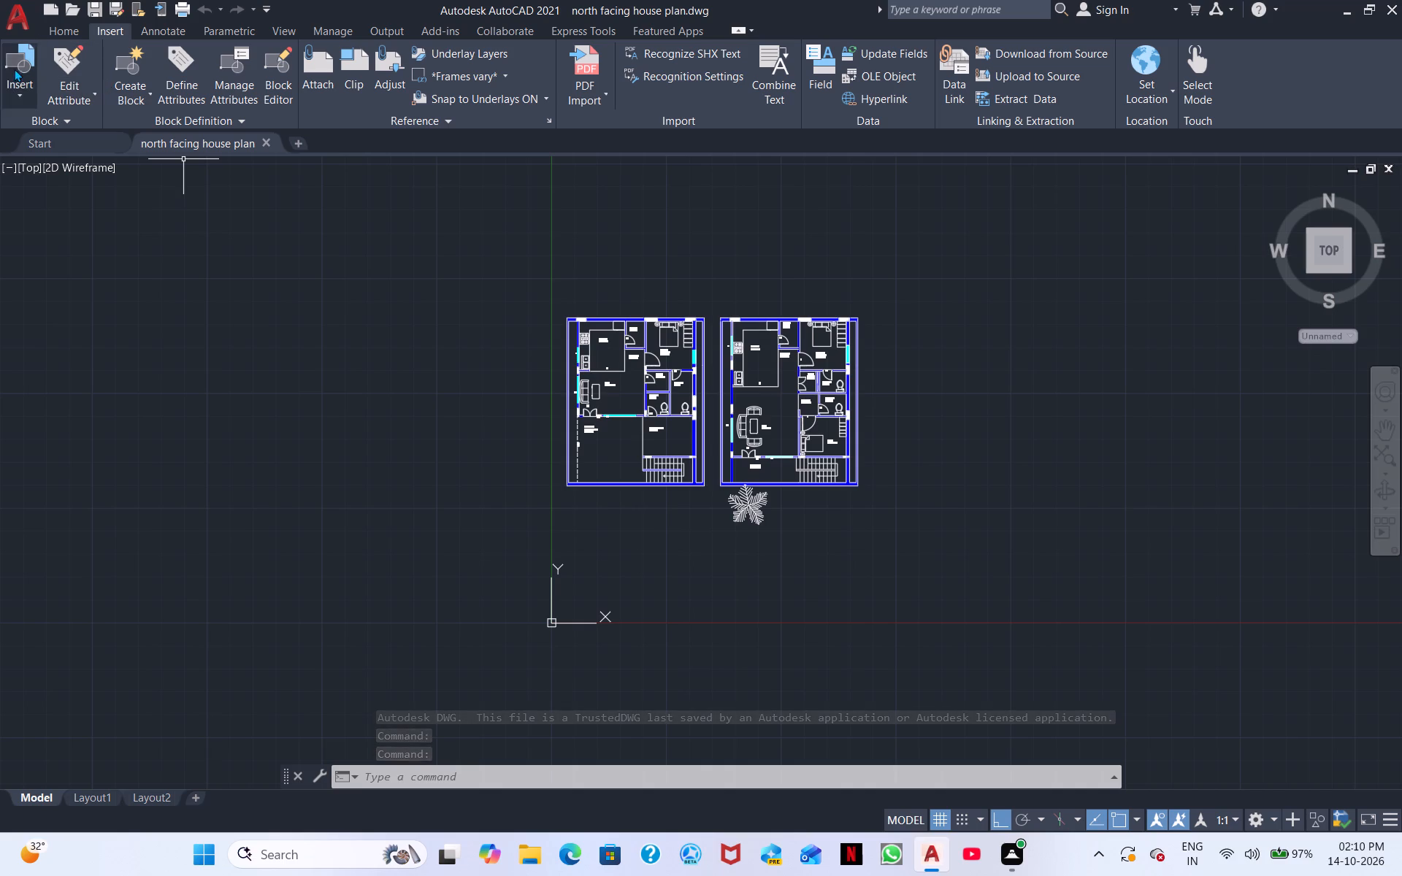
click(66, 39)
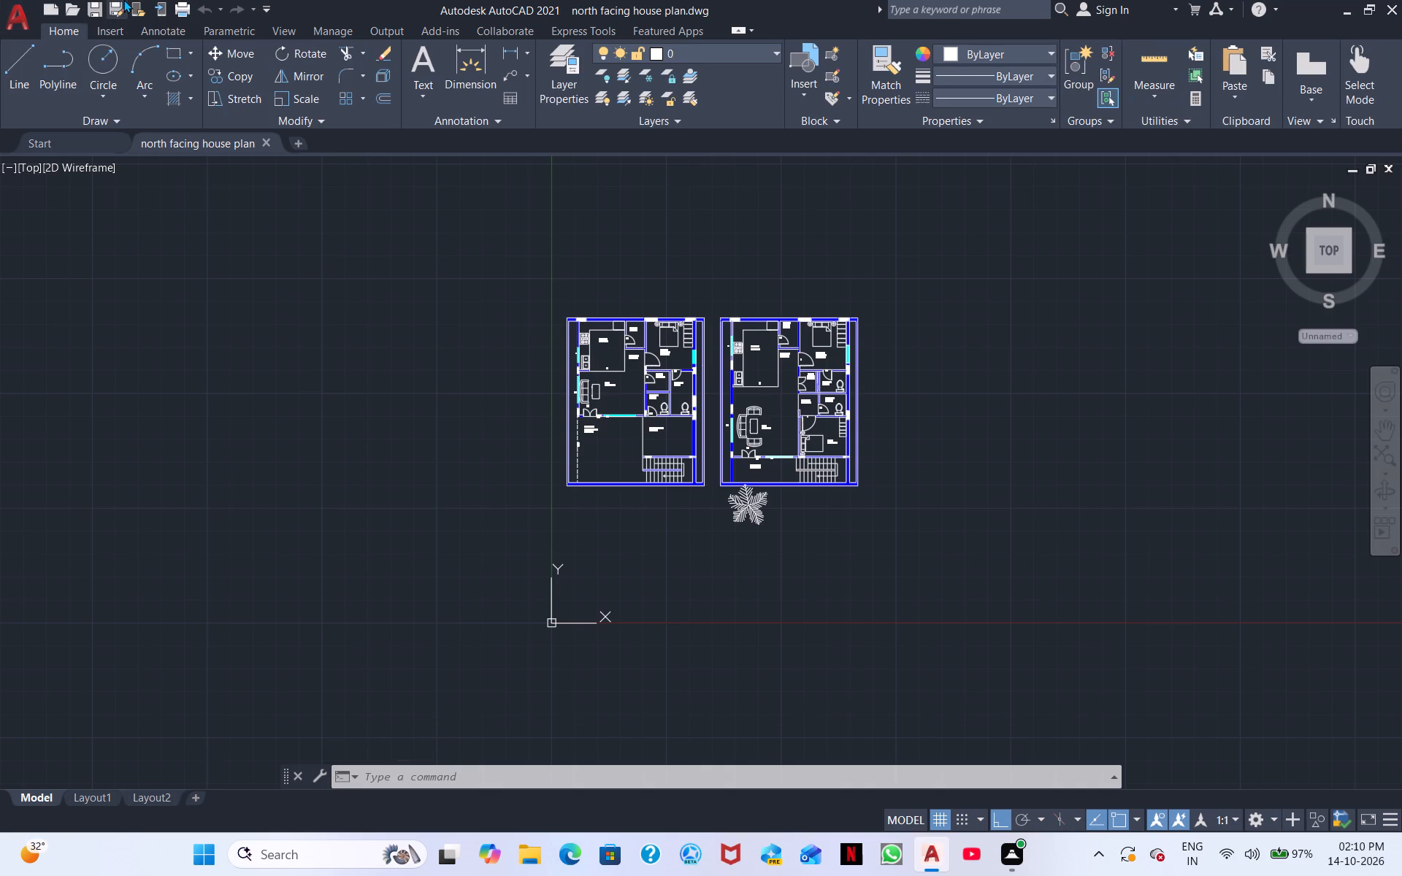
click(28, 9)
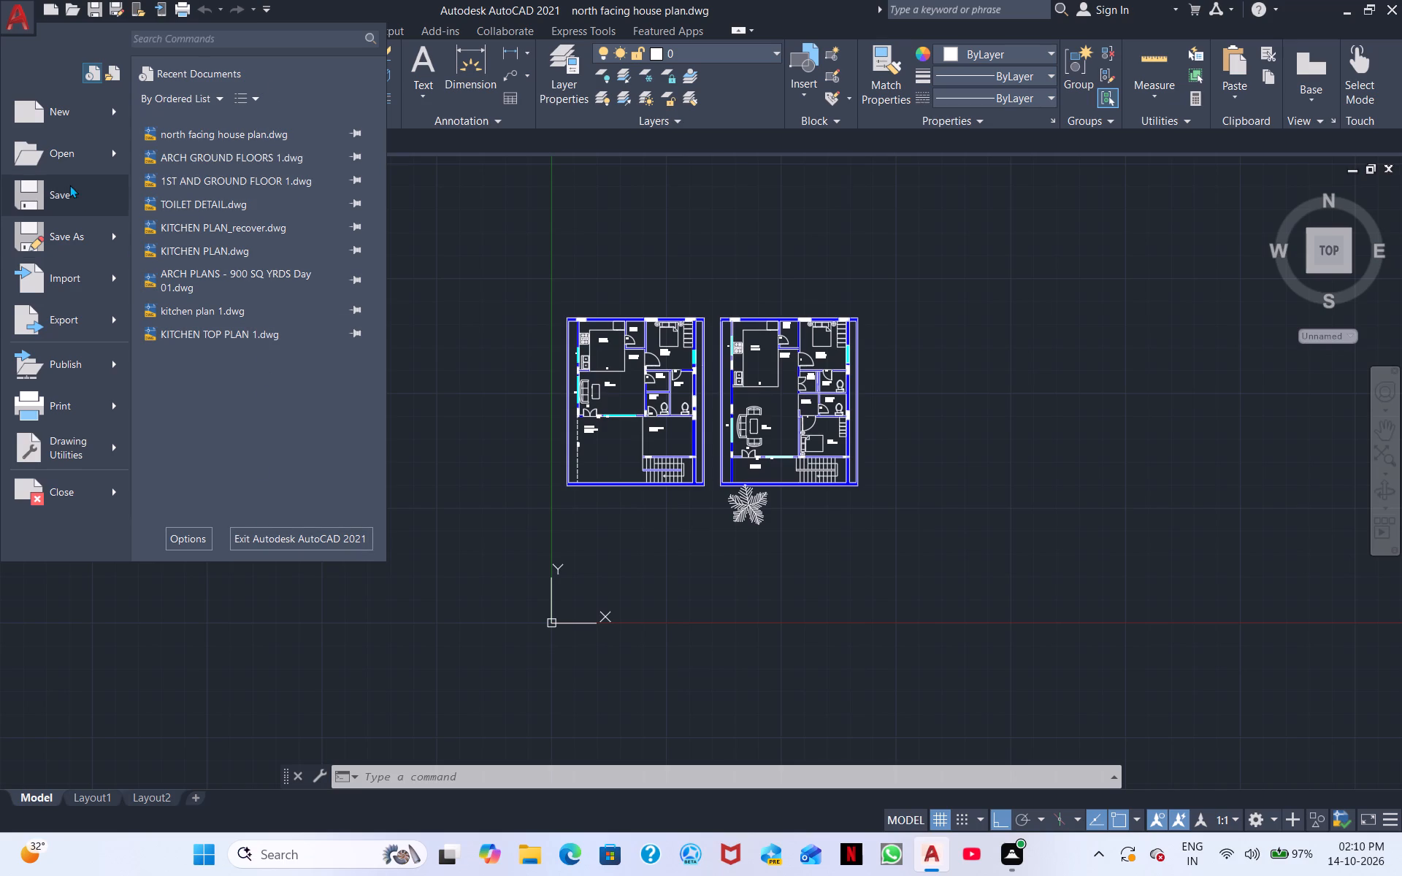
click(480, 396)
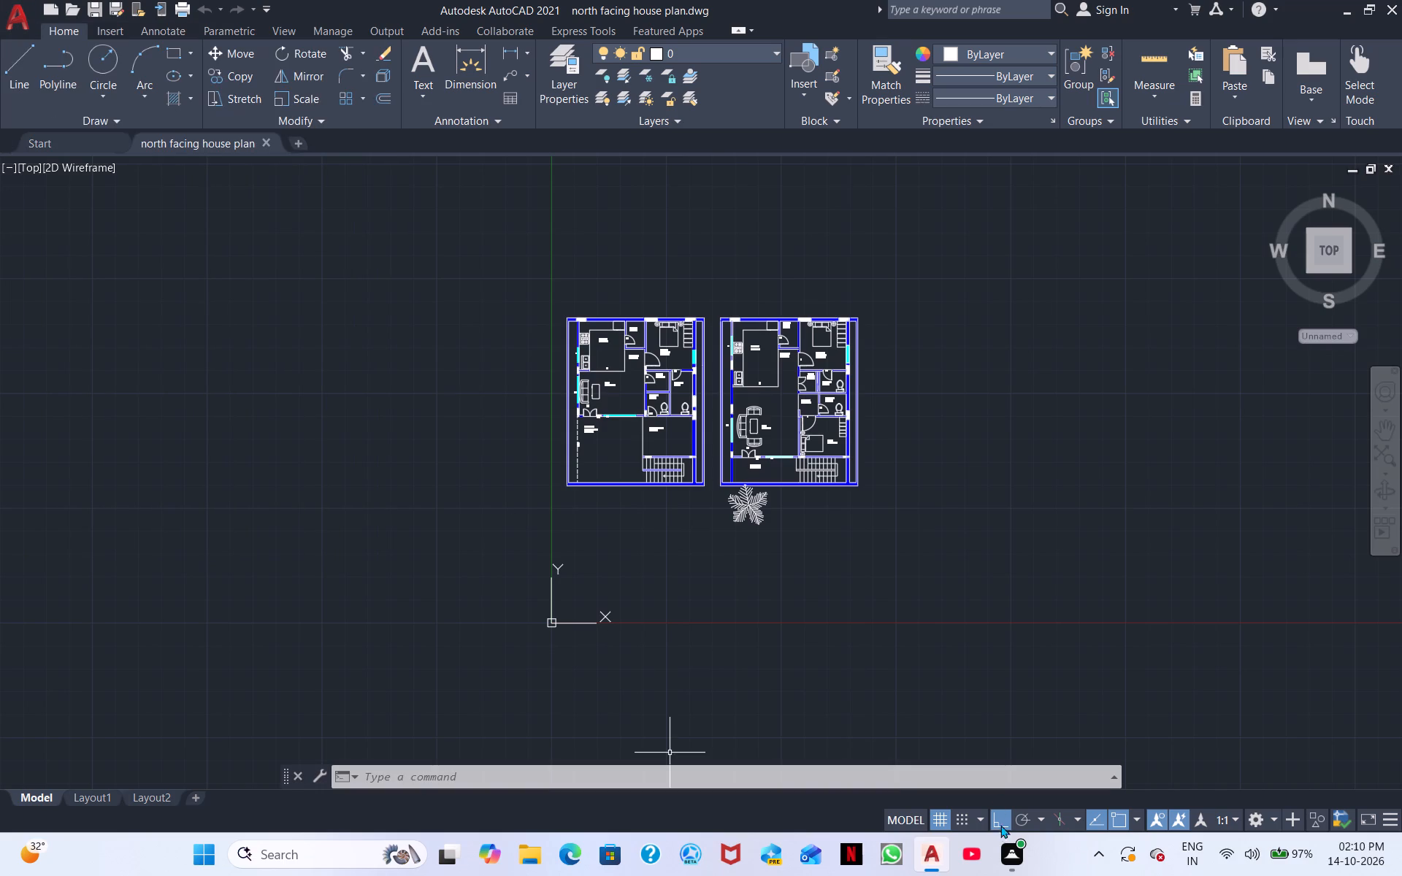
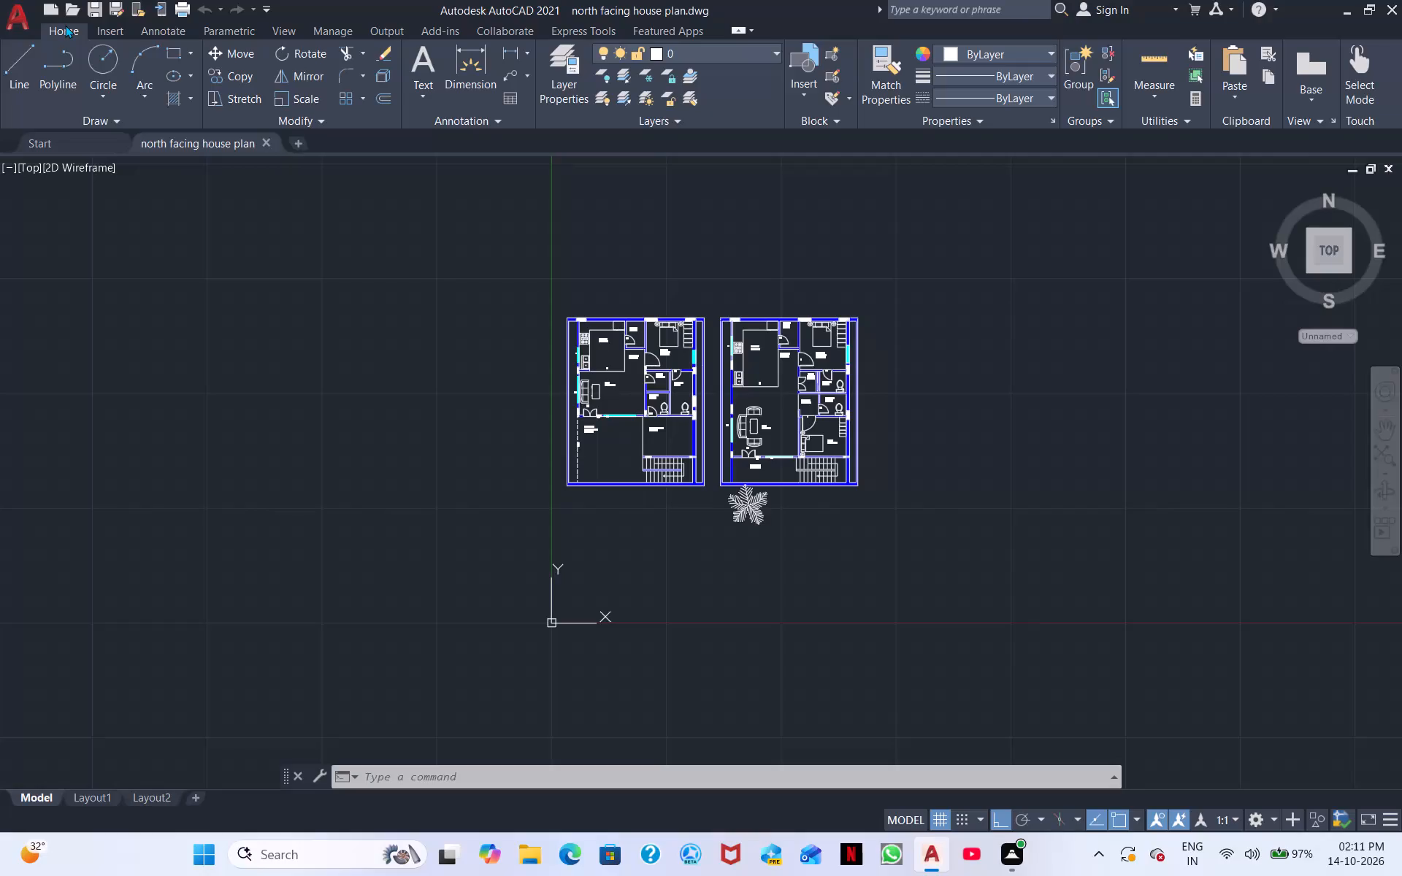
Open the motorbikes drawing from the Downloads folder.
click(11, 17)
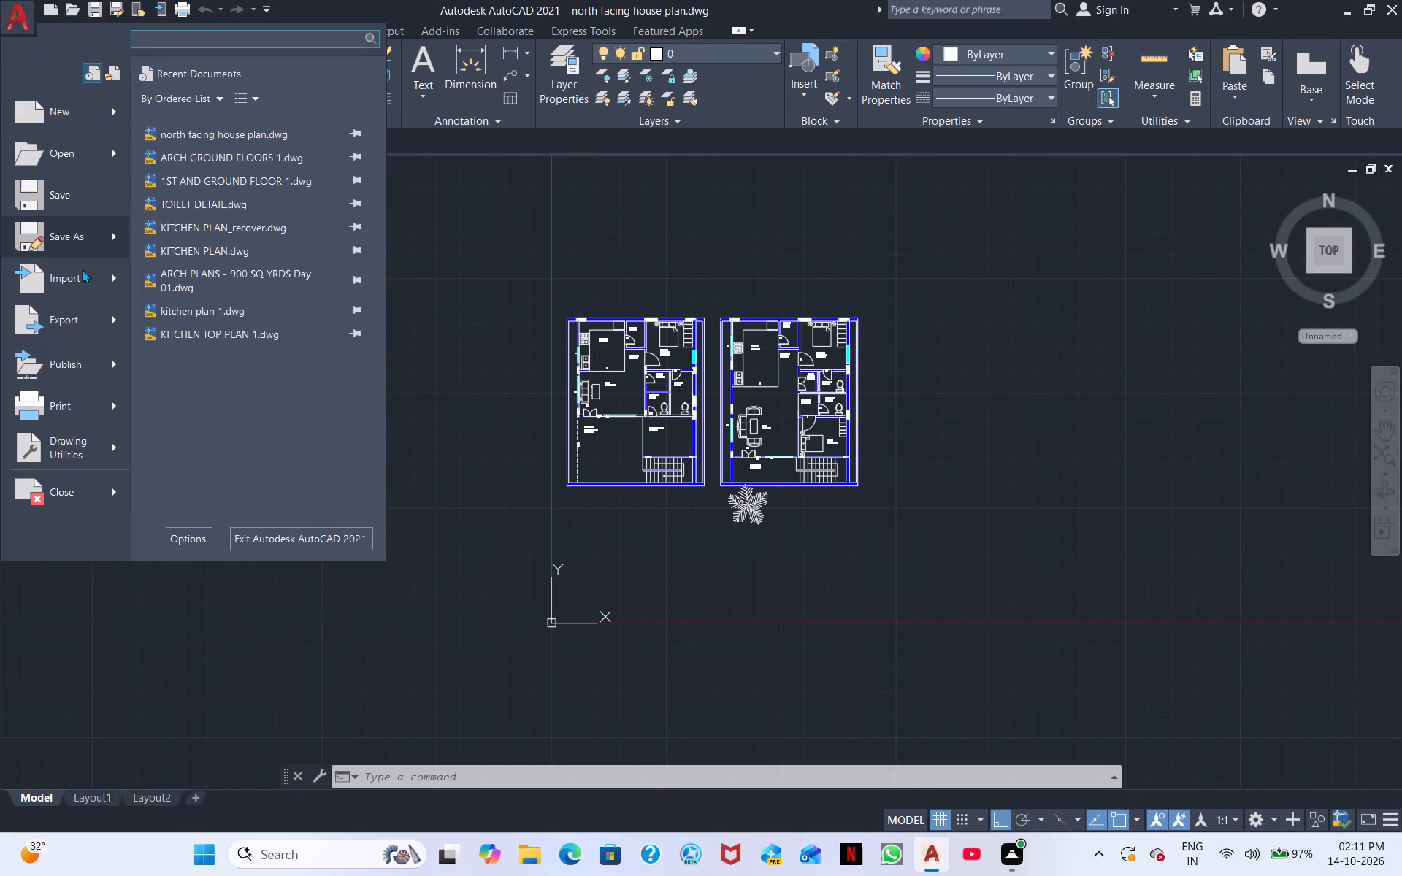
click(99, 162)
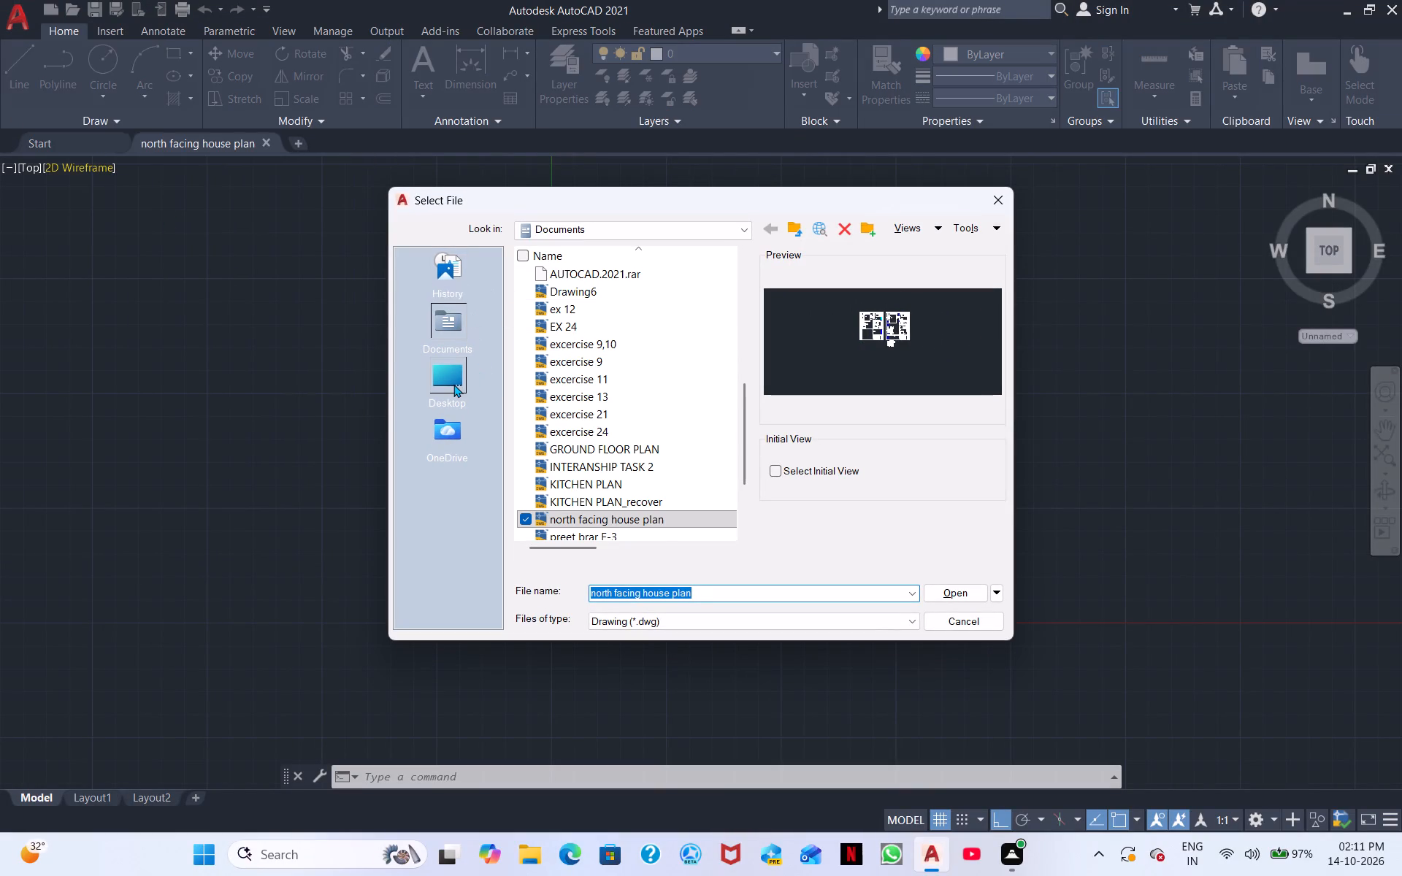
click(442, 329)
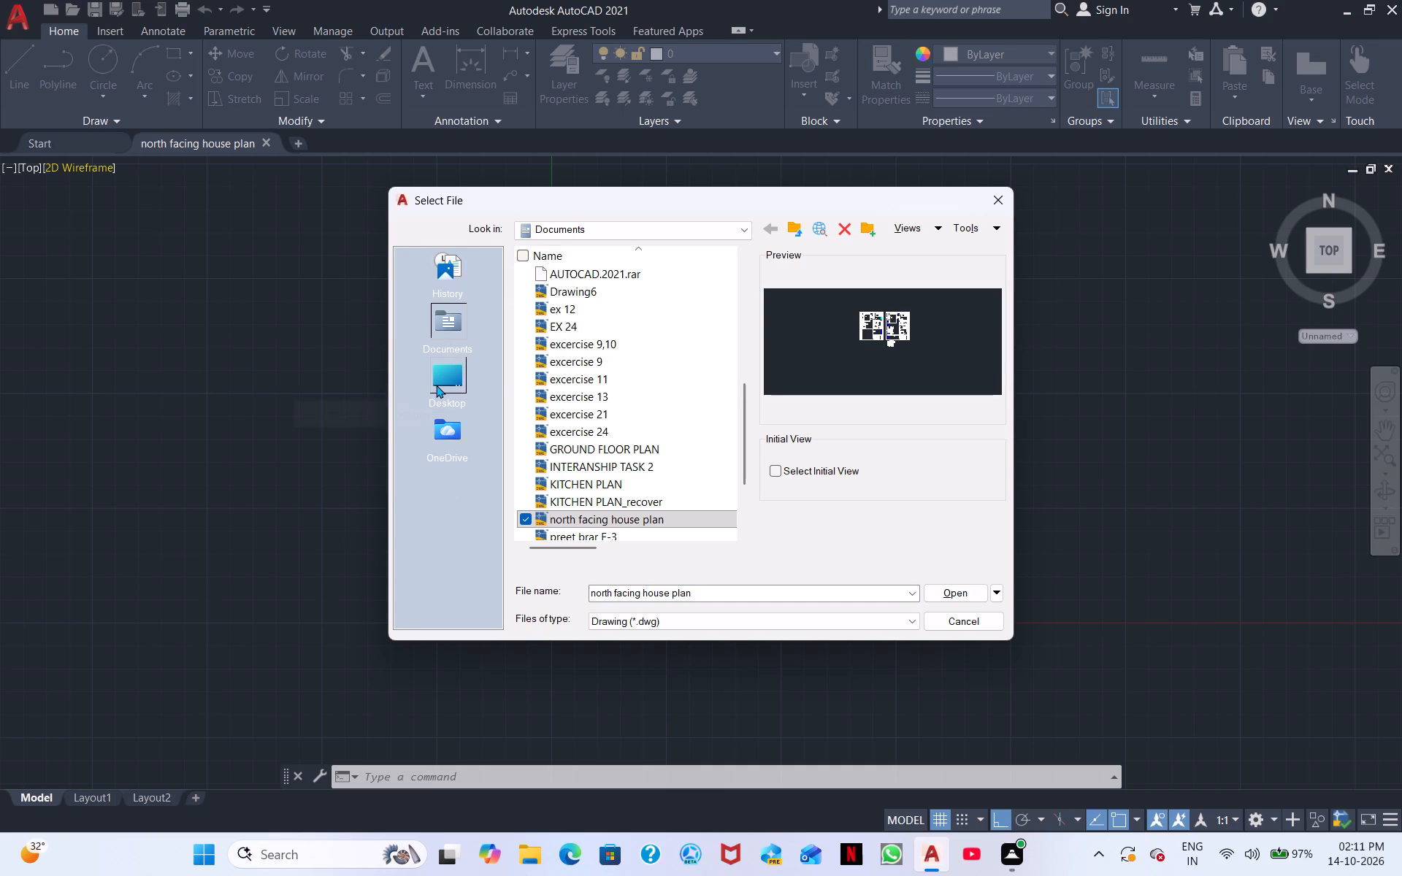
click(447, 437)
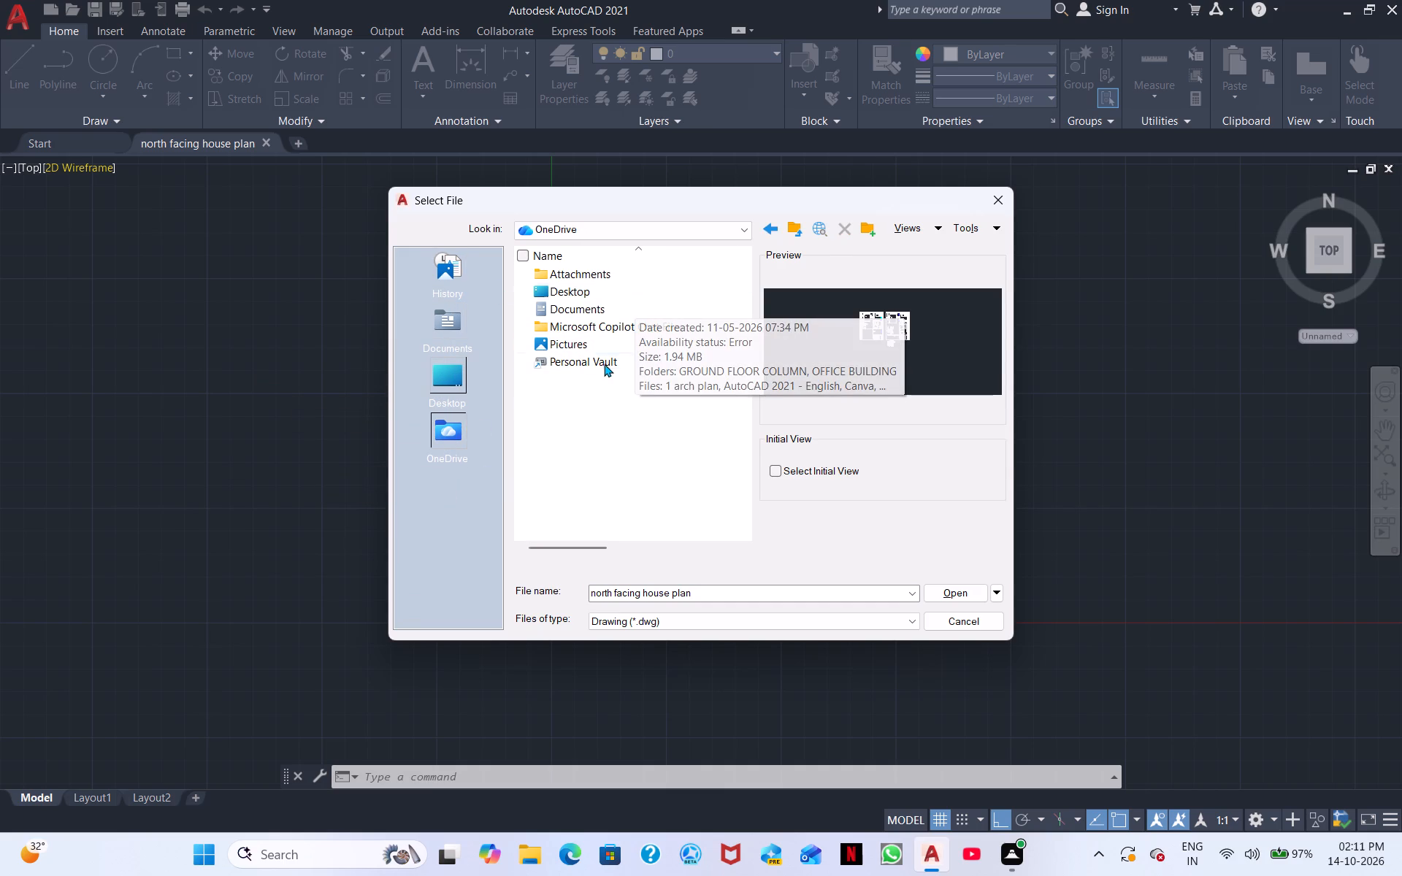
click(449, 372)
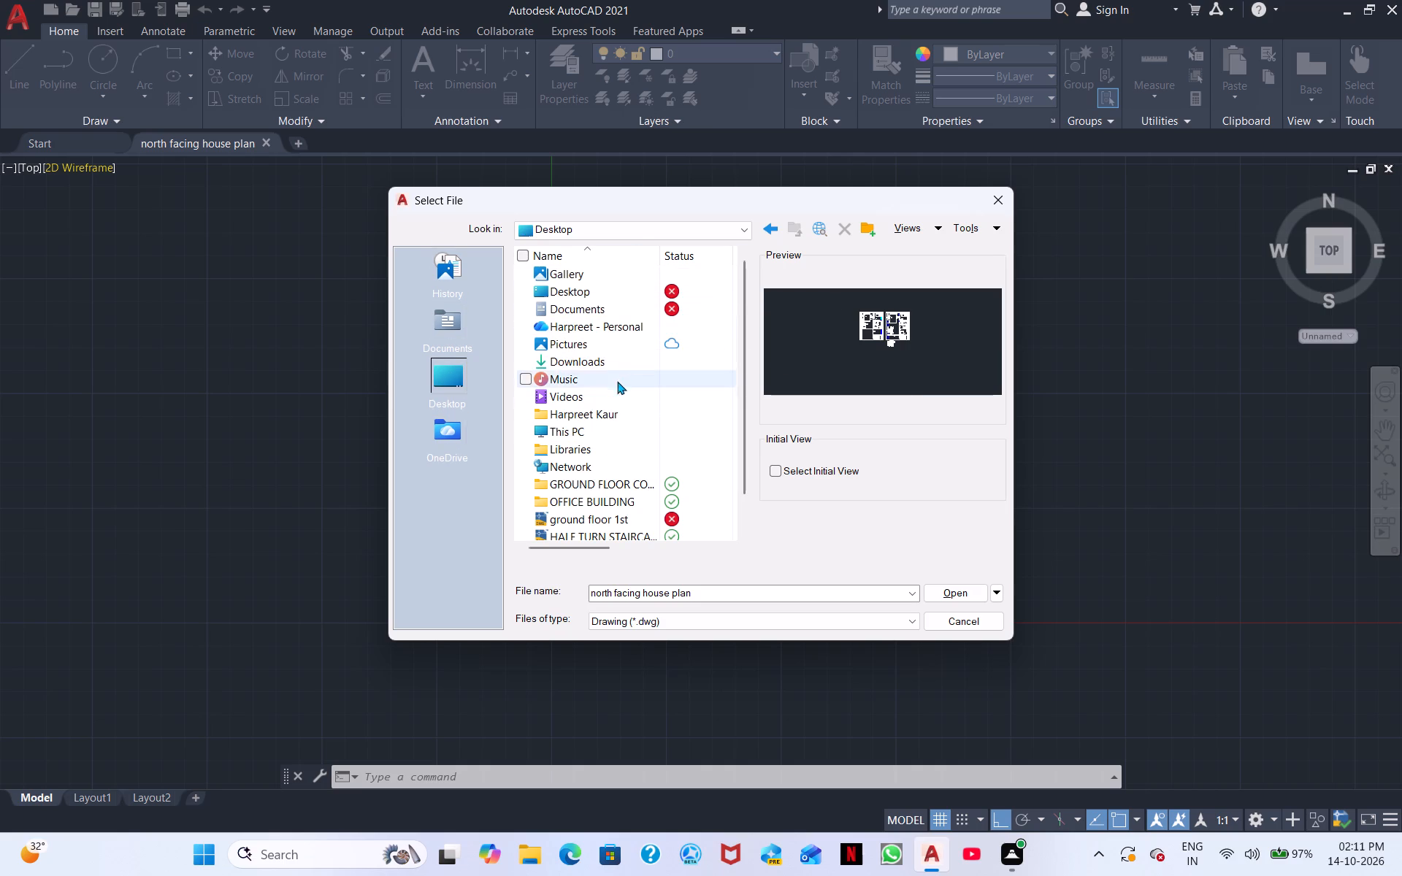
click(616, 361)
click(616, 361)
click(616, 361)
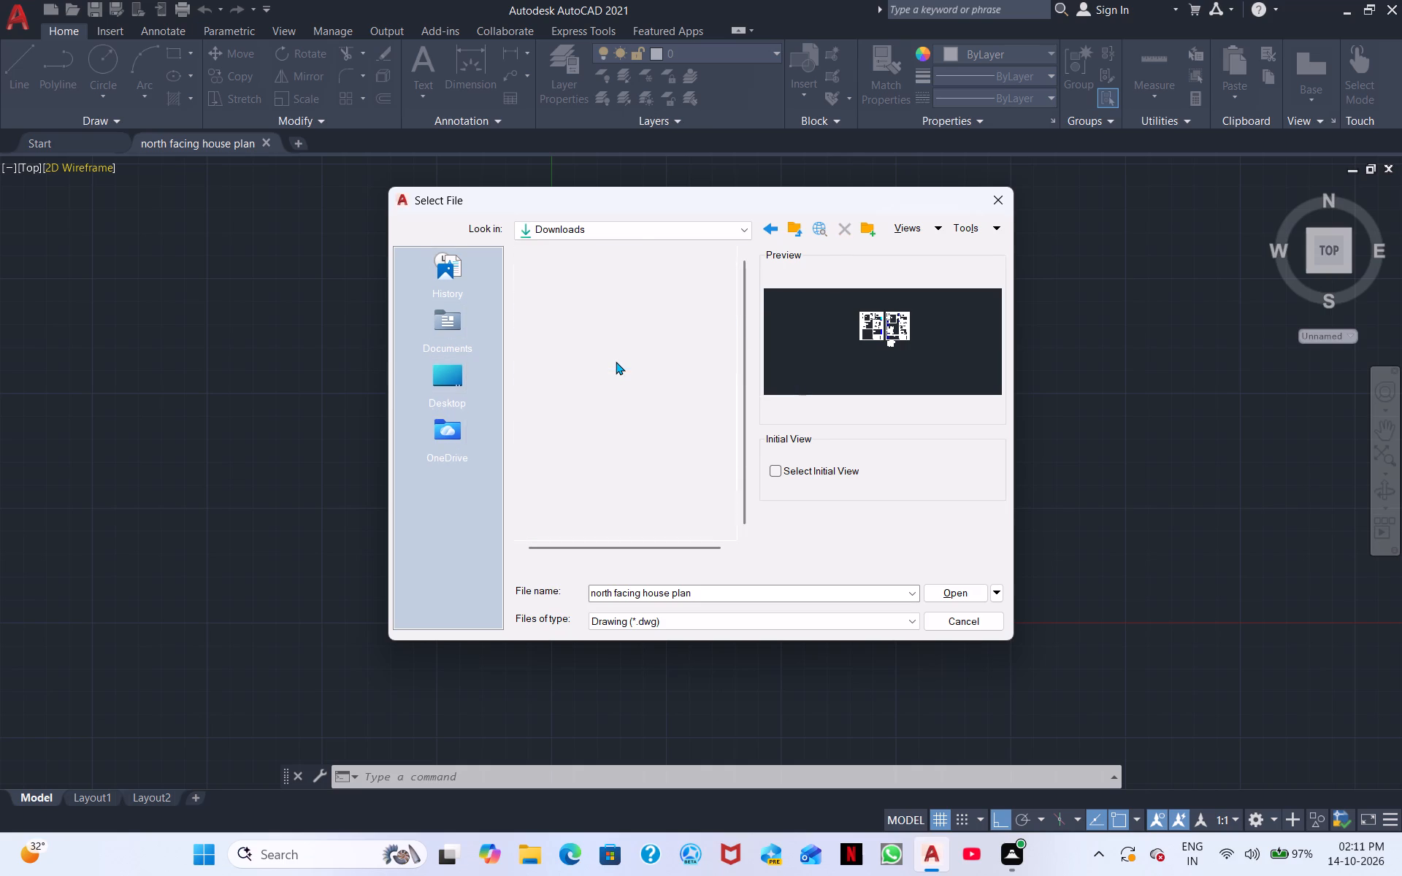
double_click(591, 293)
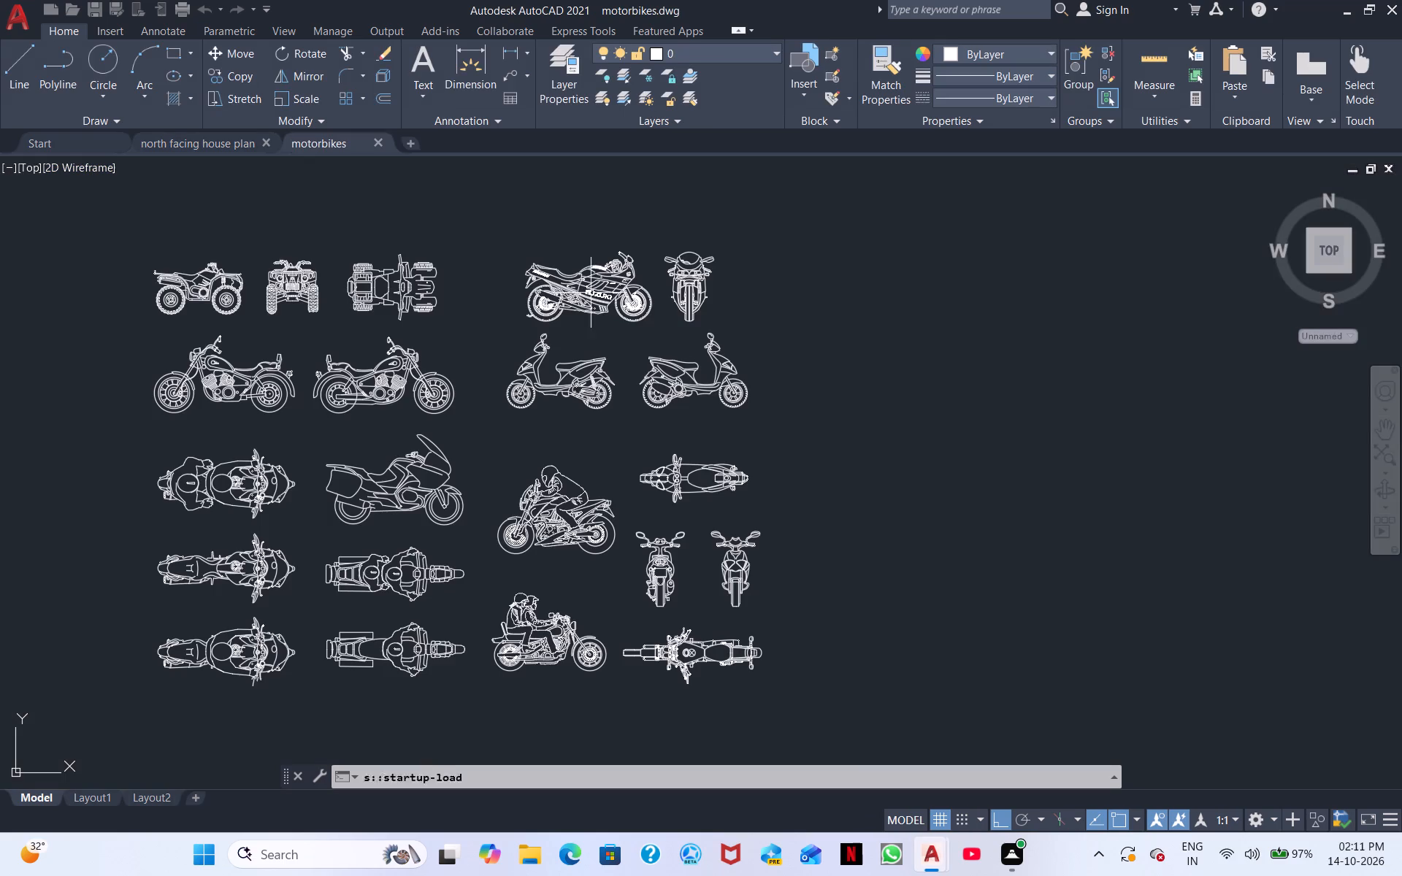
Copy the right-facing cruiser motorcycle side view from the motorbikes drawing to the clipboard.
scroll(903, 408, down, 2)
scroll(845, 403, up, 2)
scroll(806, 383, down, 2)
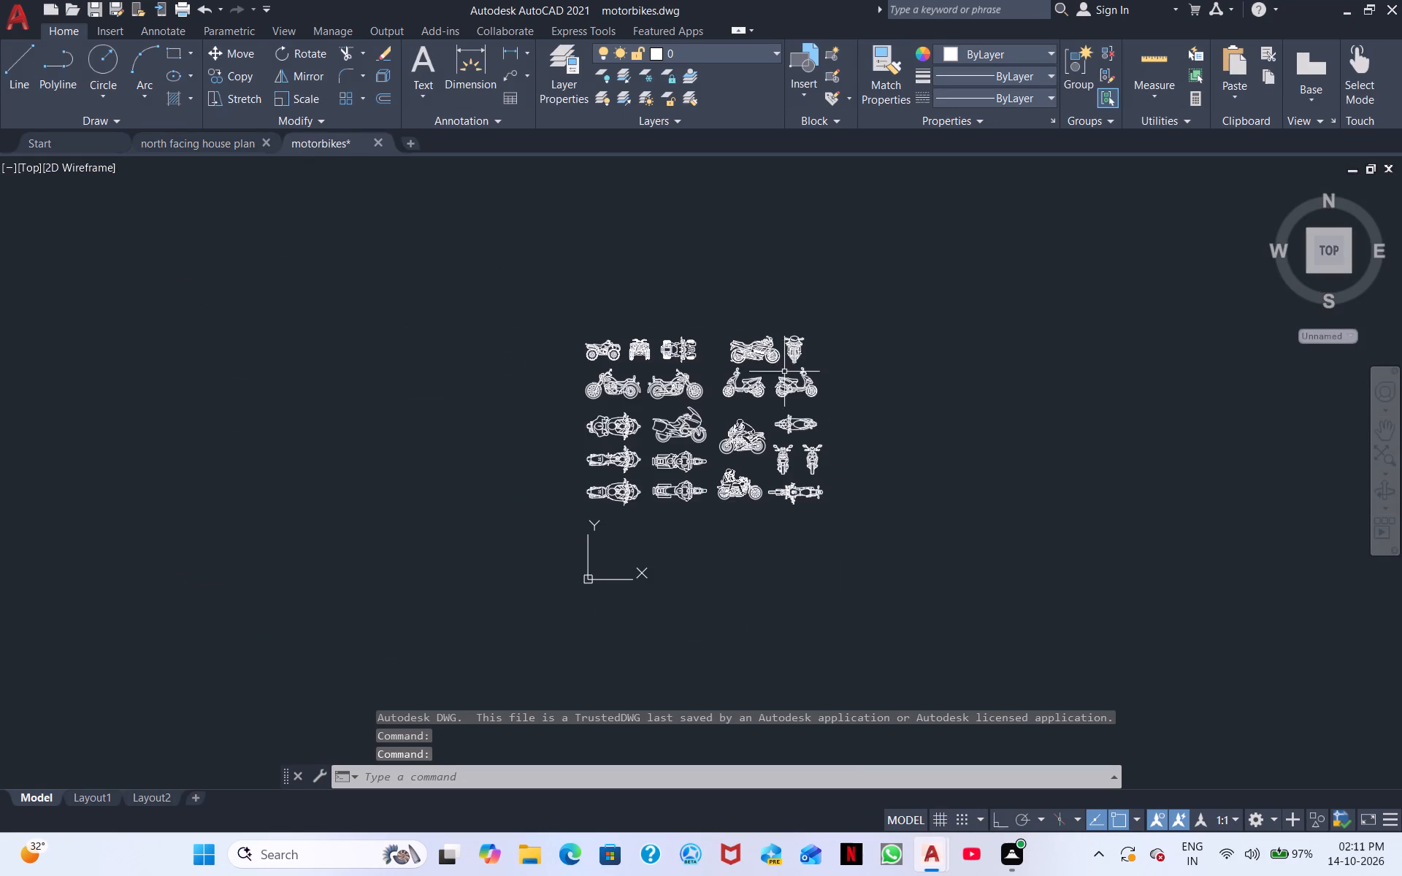
click(191, 140)
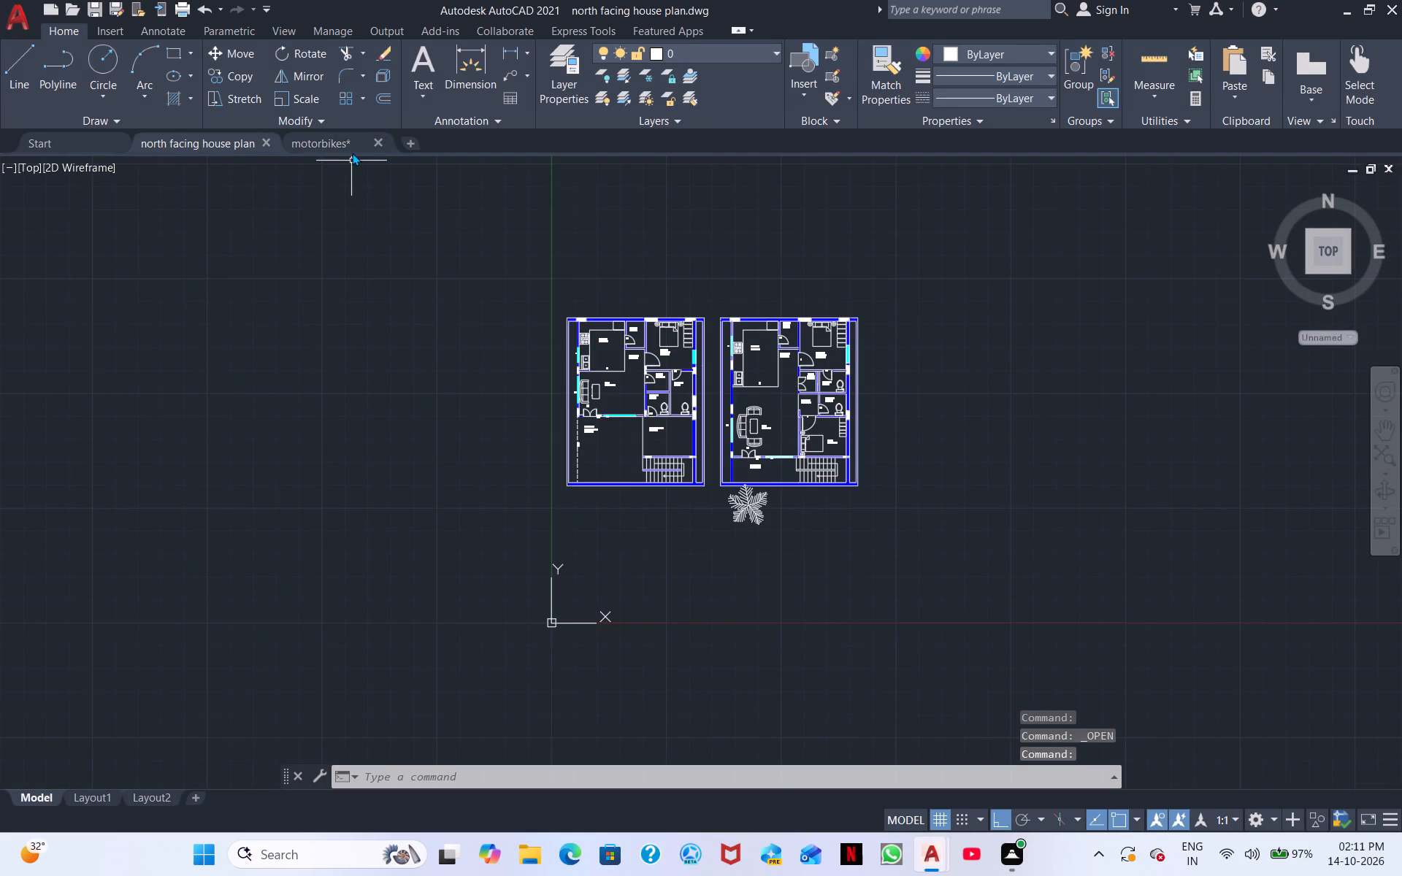
click(331, 141)
scroll(872, 543, up, 3)
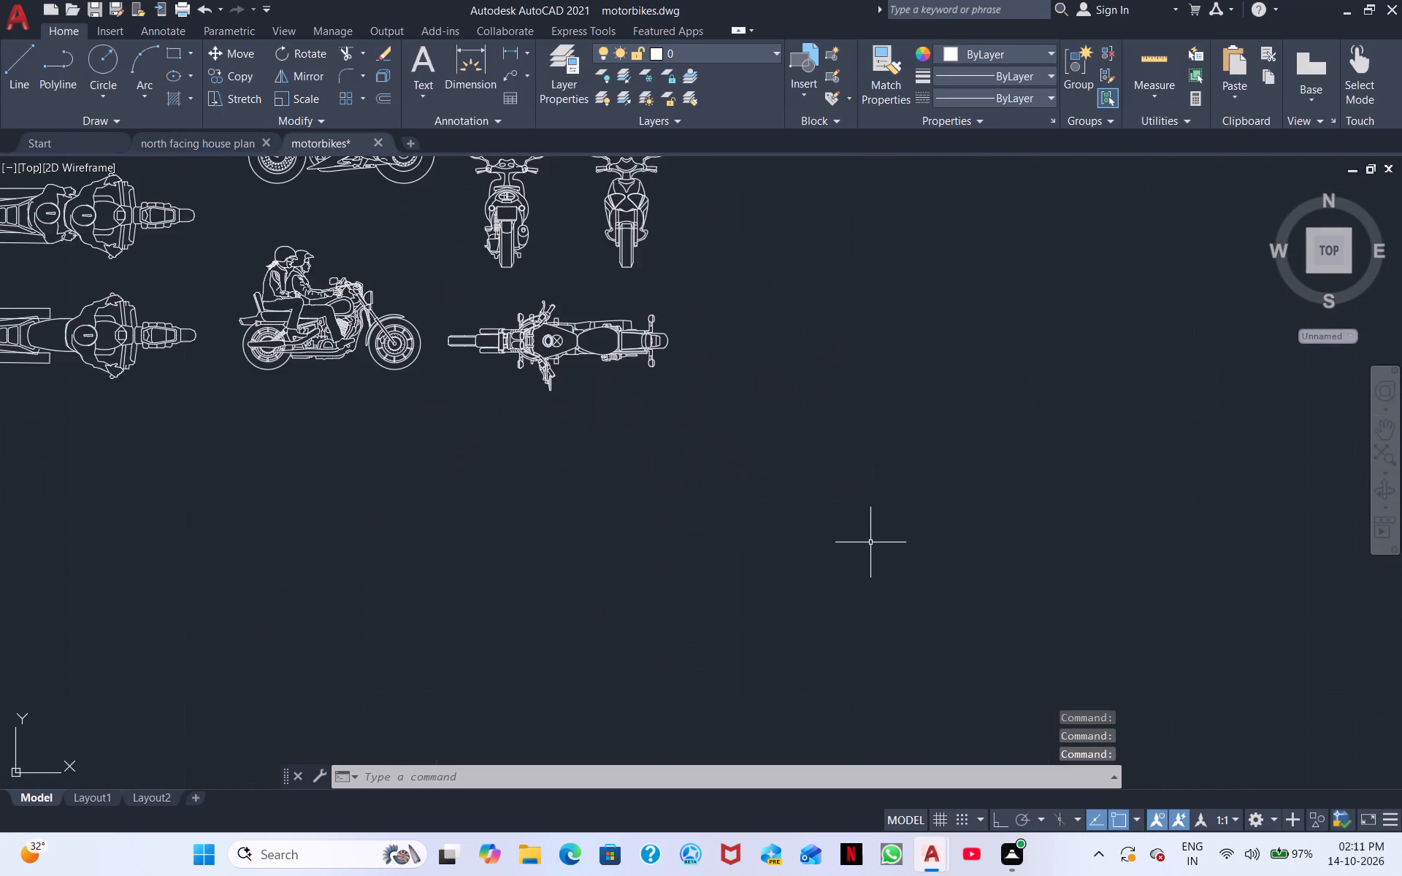
scroll(870, 542, down, 2)
scroll(469, 304, up, 2)
scroll(469, 304, down, 1)
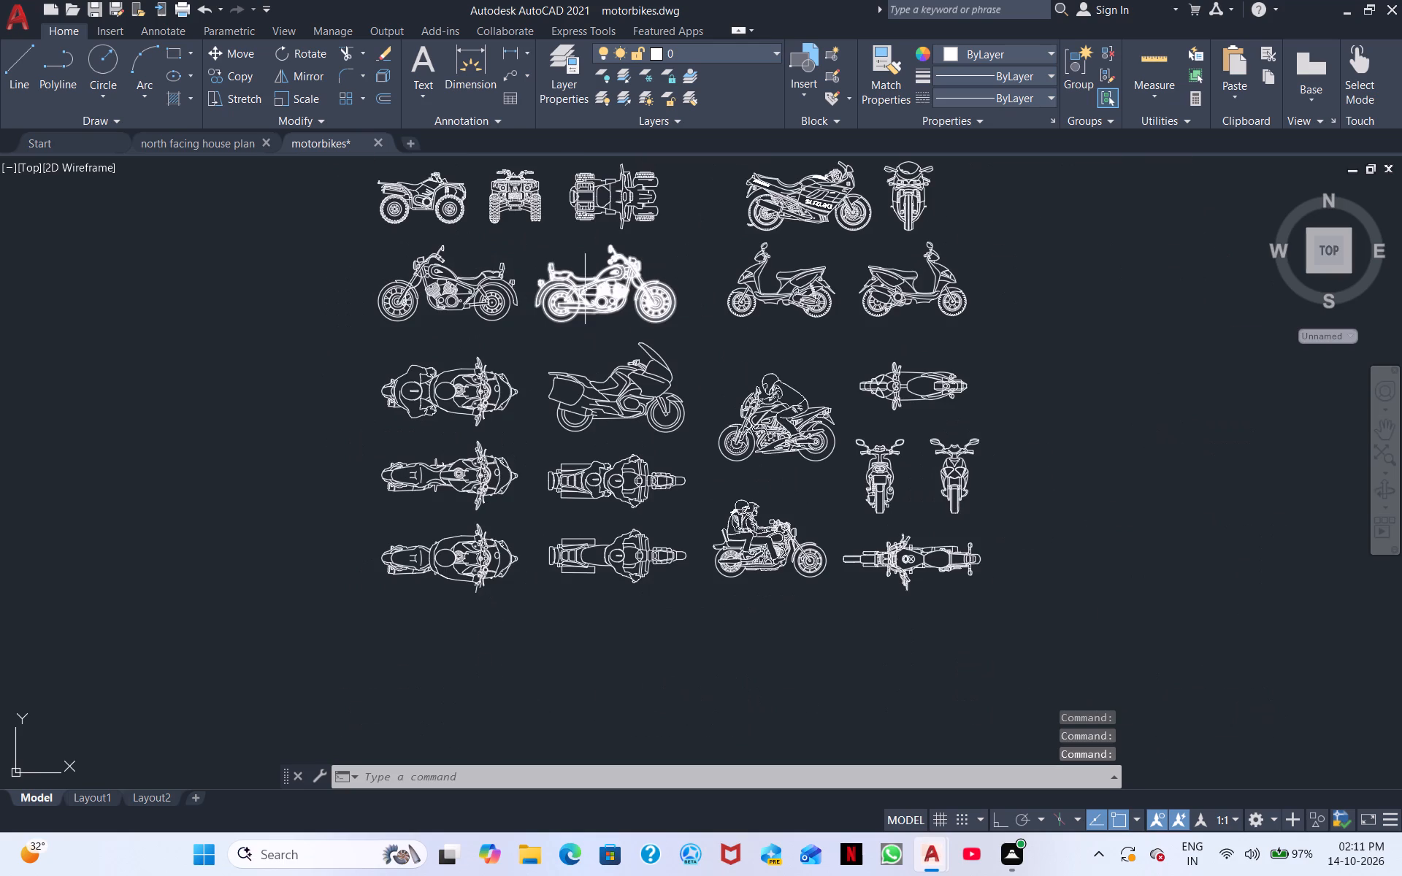
click(651, 296)
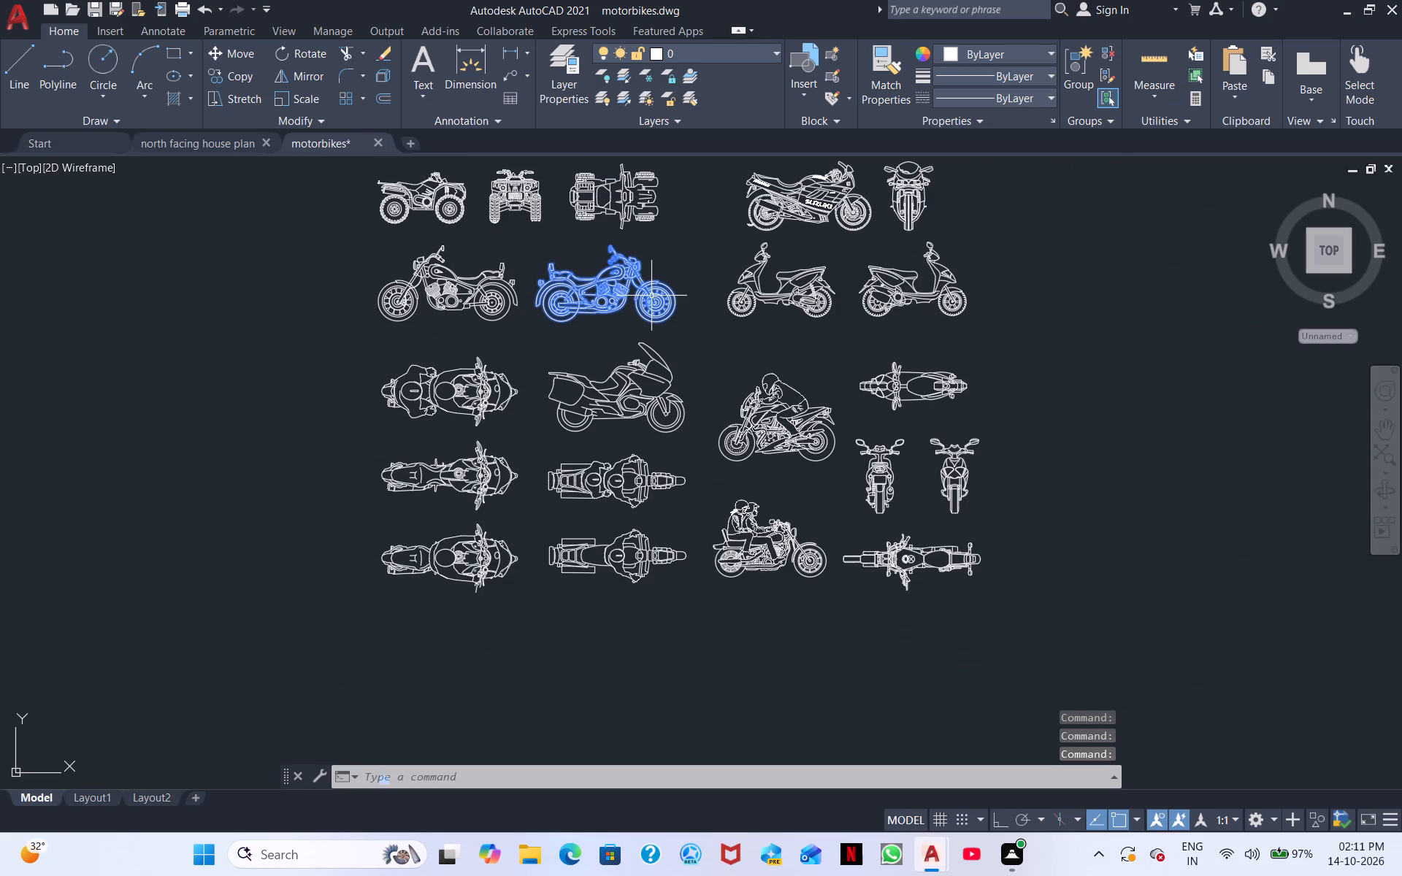
key(ctrl+c)
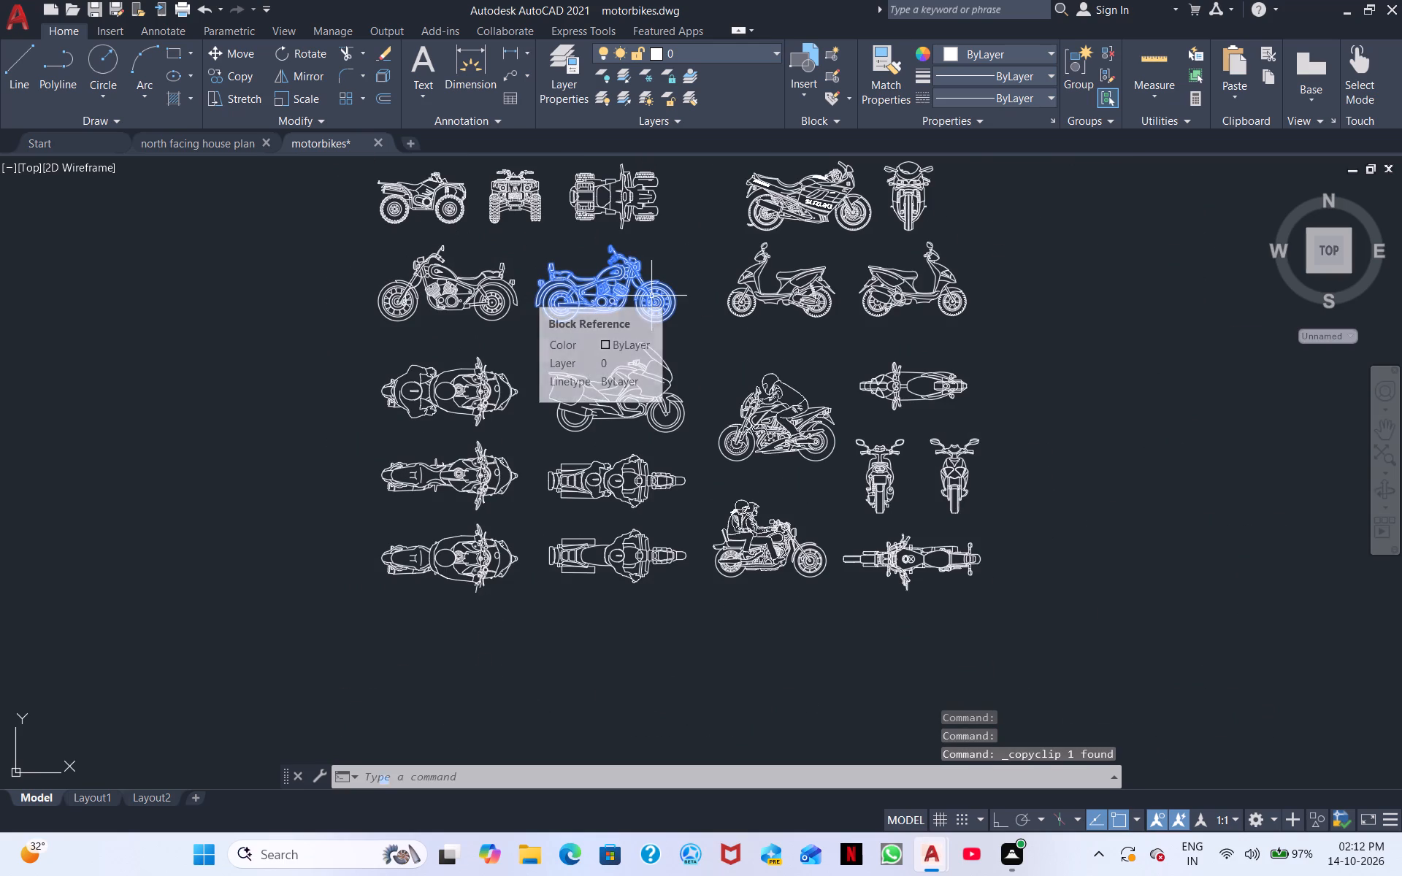
Paste the copied motorcycle into the north facing house plan drawing, in the empty space east of the two floor plans.
click(149, 144)
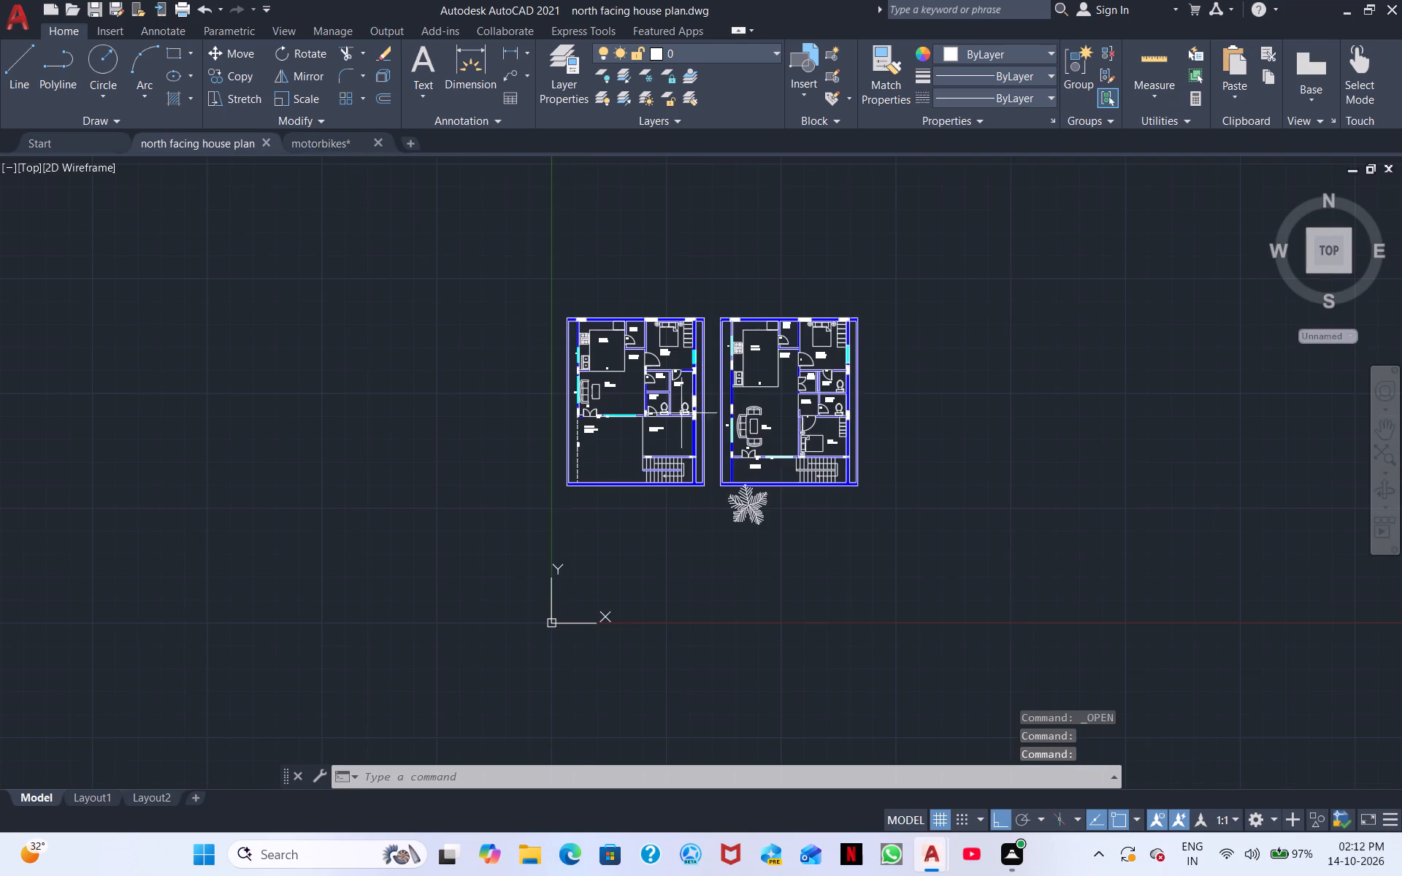
scroll(742, 363, up, 4)
scroll(556, 404, down, 1)
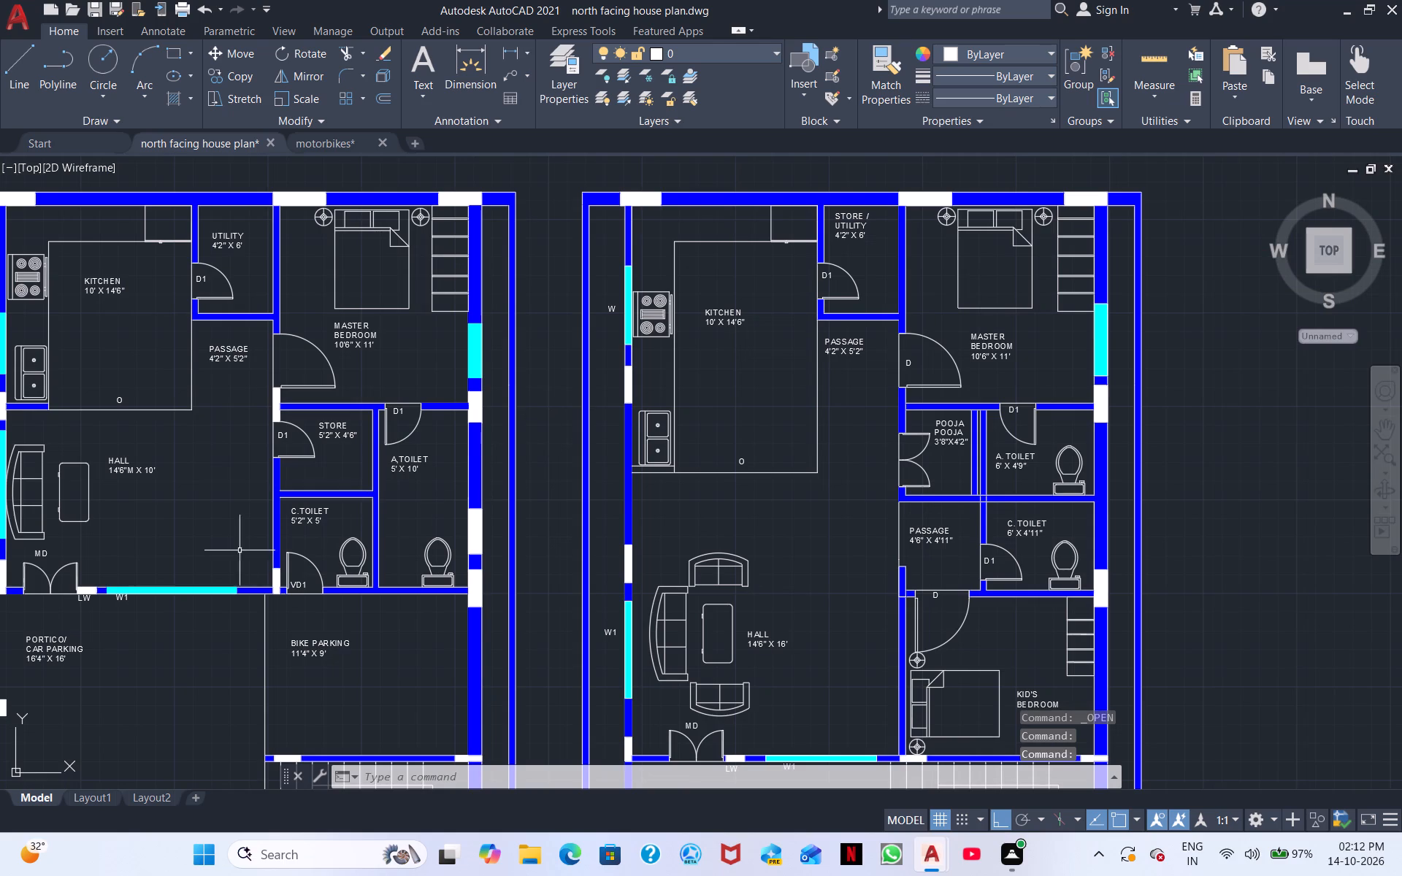
scroll(368, 726, up, 2)
scroll(356, 608, down, 1)
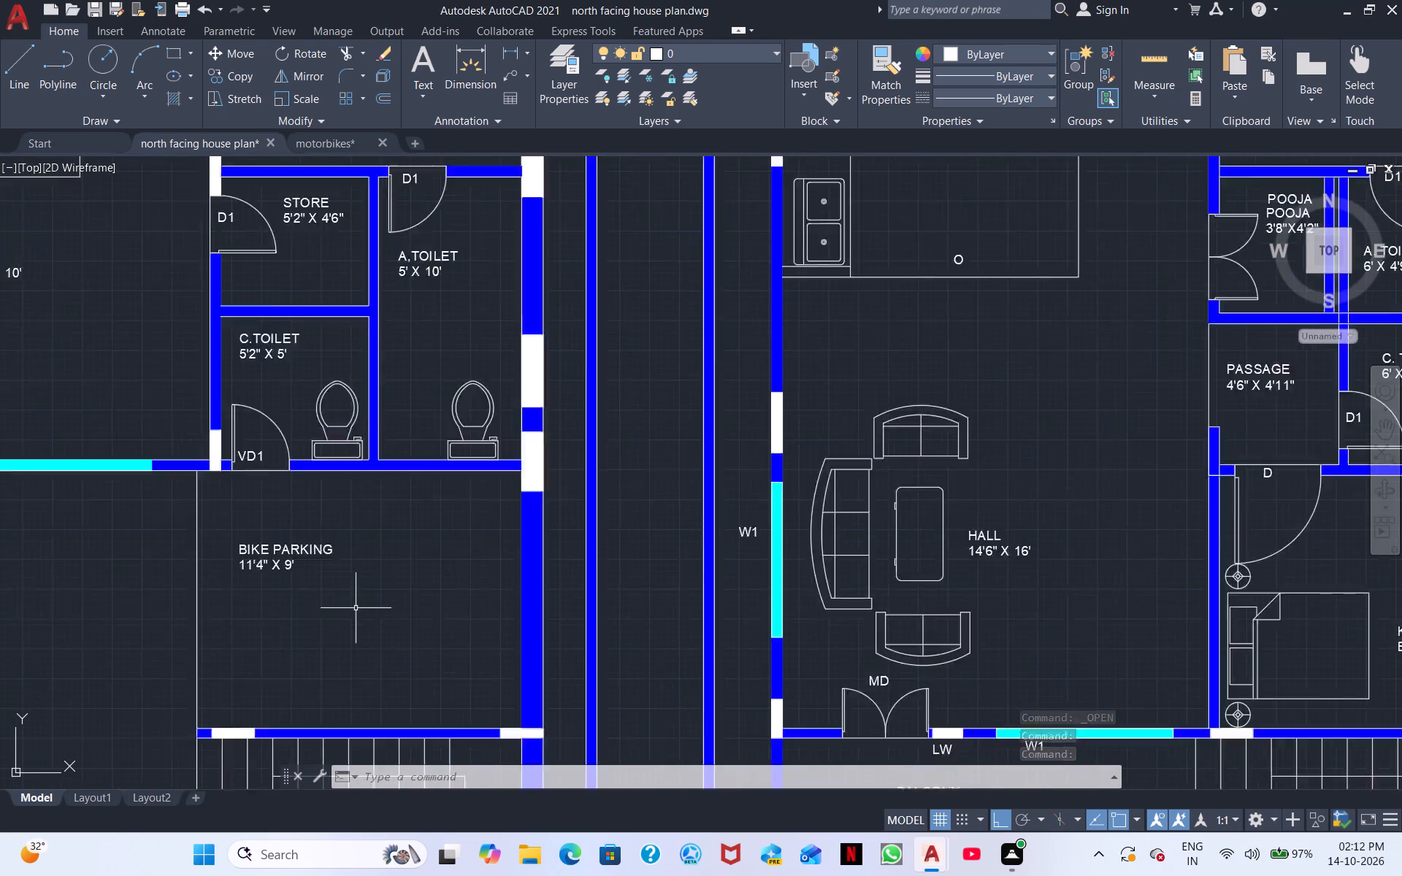
scroll(356, 608, down, 1)
click(332, 641)
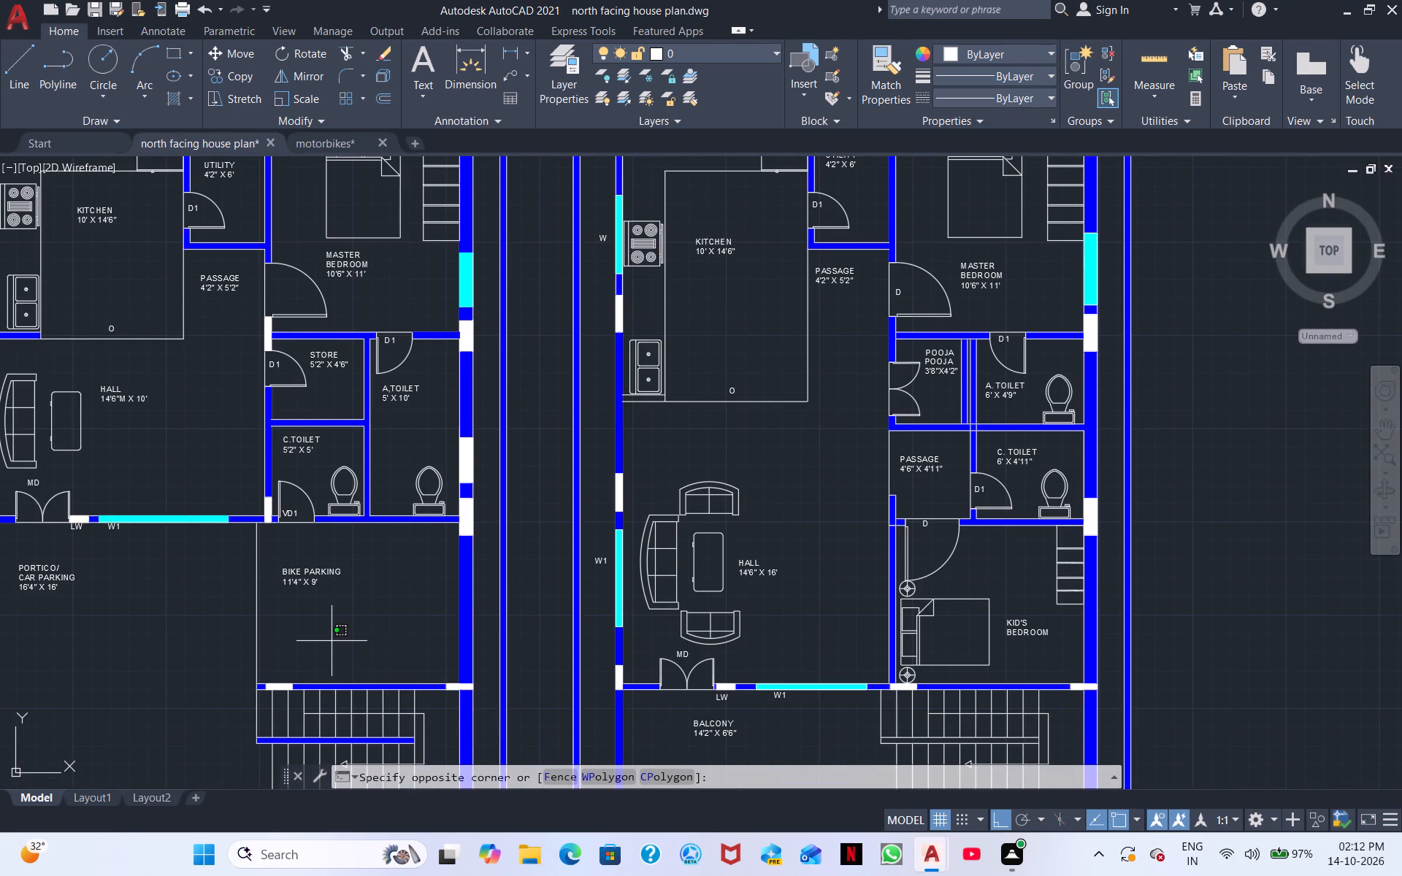
key(ctrl+v)
scroll(353, 789, down, 8)
click(523, 609)
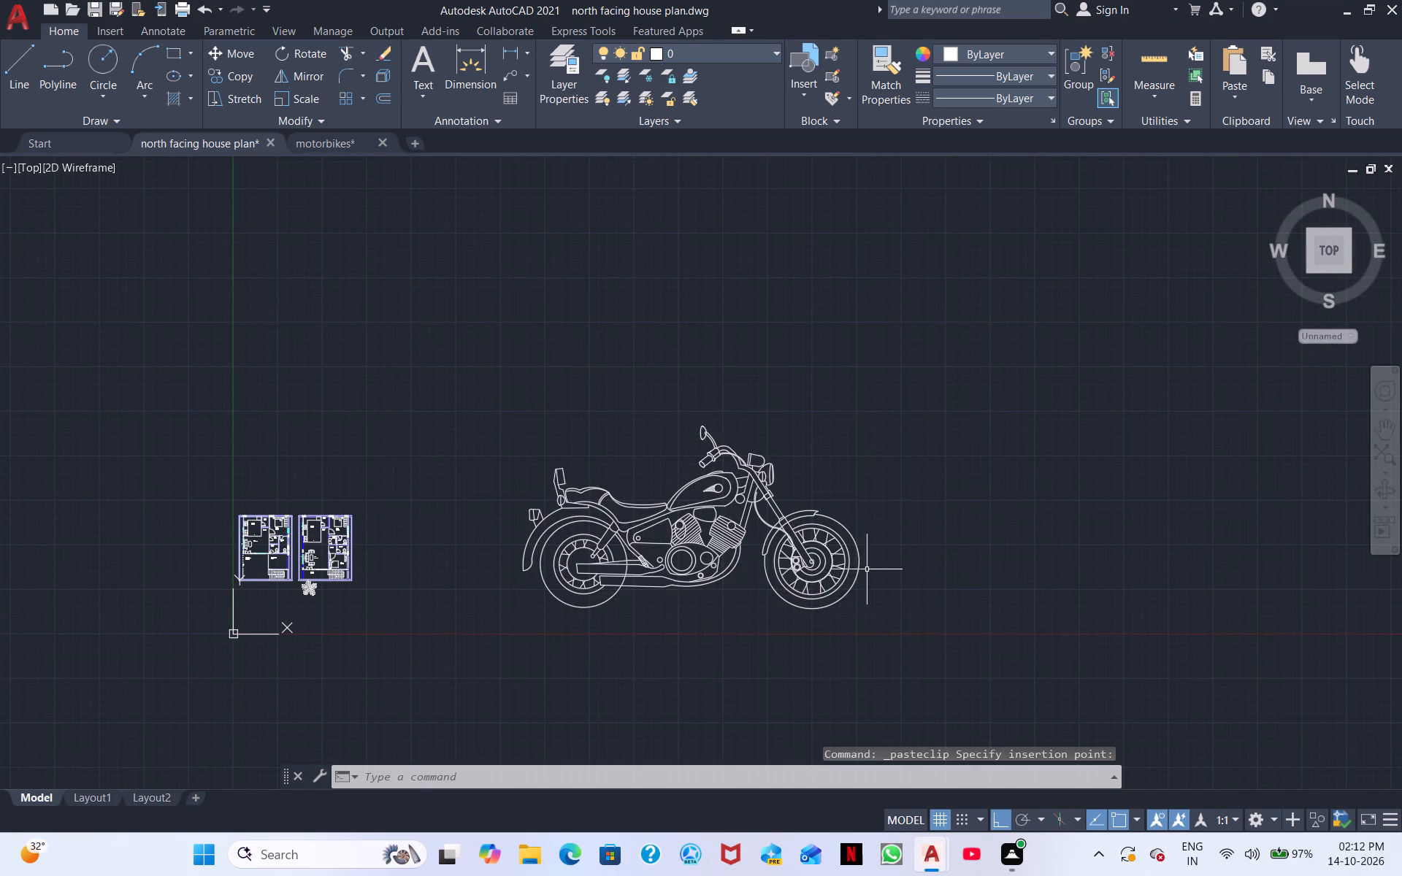
Scale the pasted motorcycle down freehand in two passes to roughly match the size of the bike parking room.
click(855, 630)
click(566, 387)
right_click(564, 387)
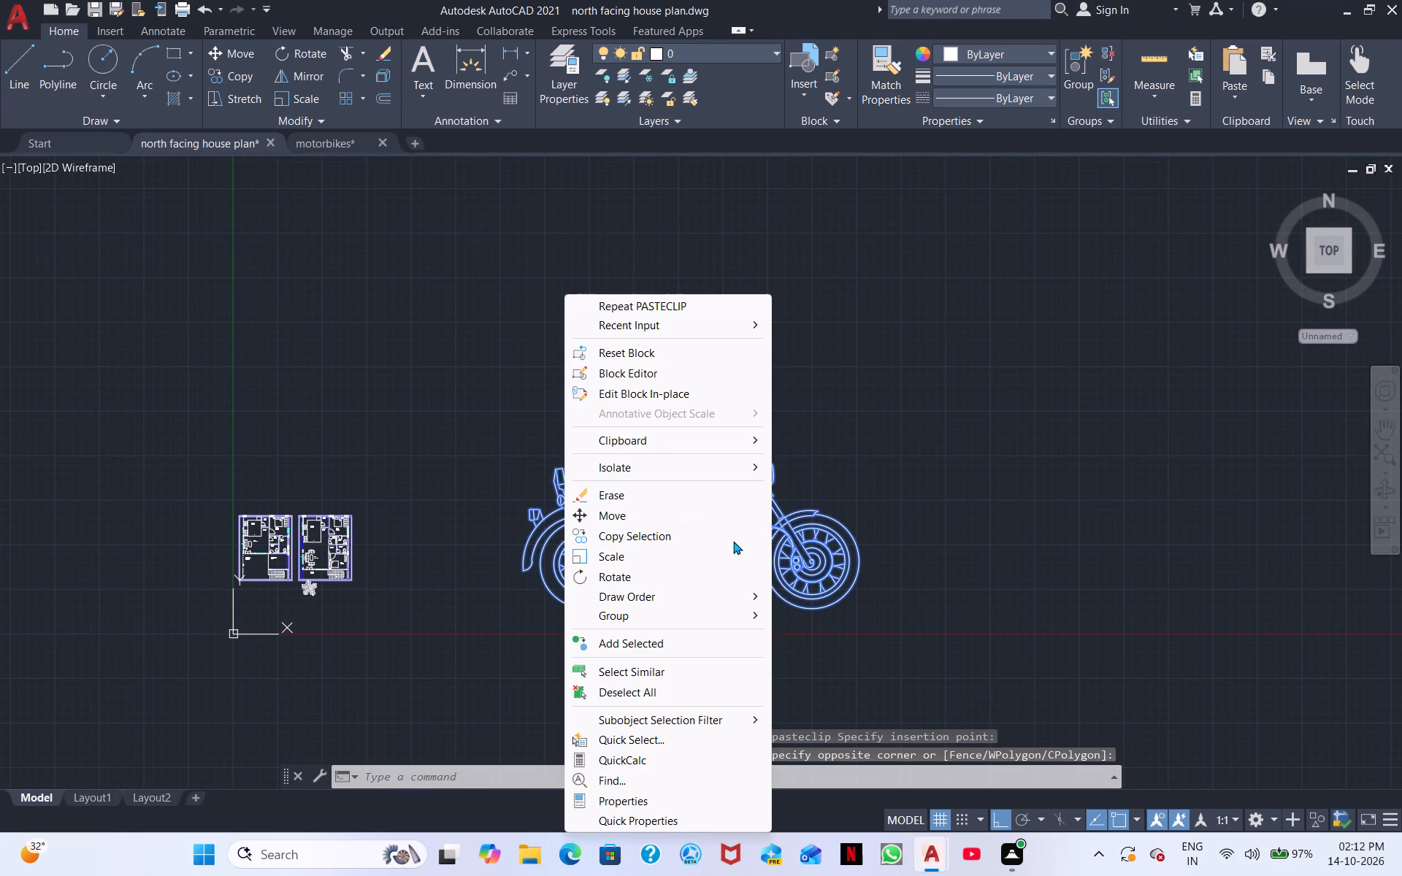
click(643, 557)
click(777, 593)
click(719, 586)
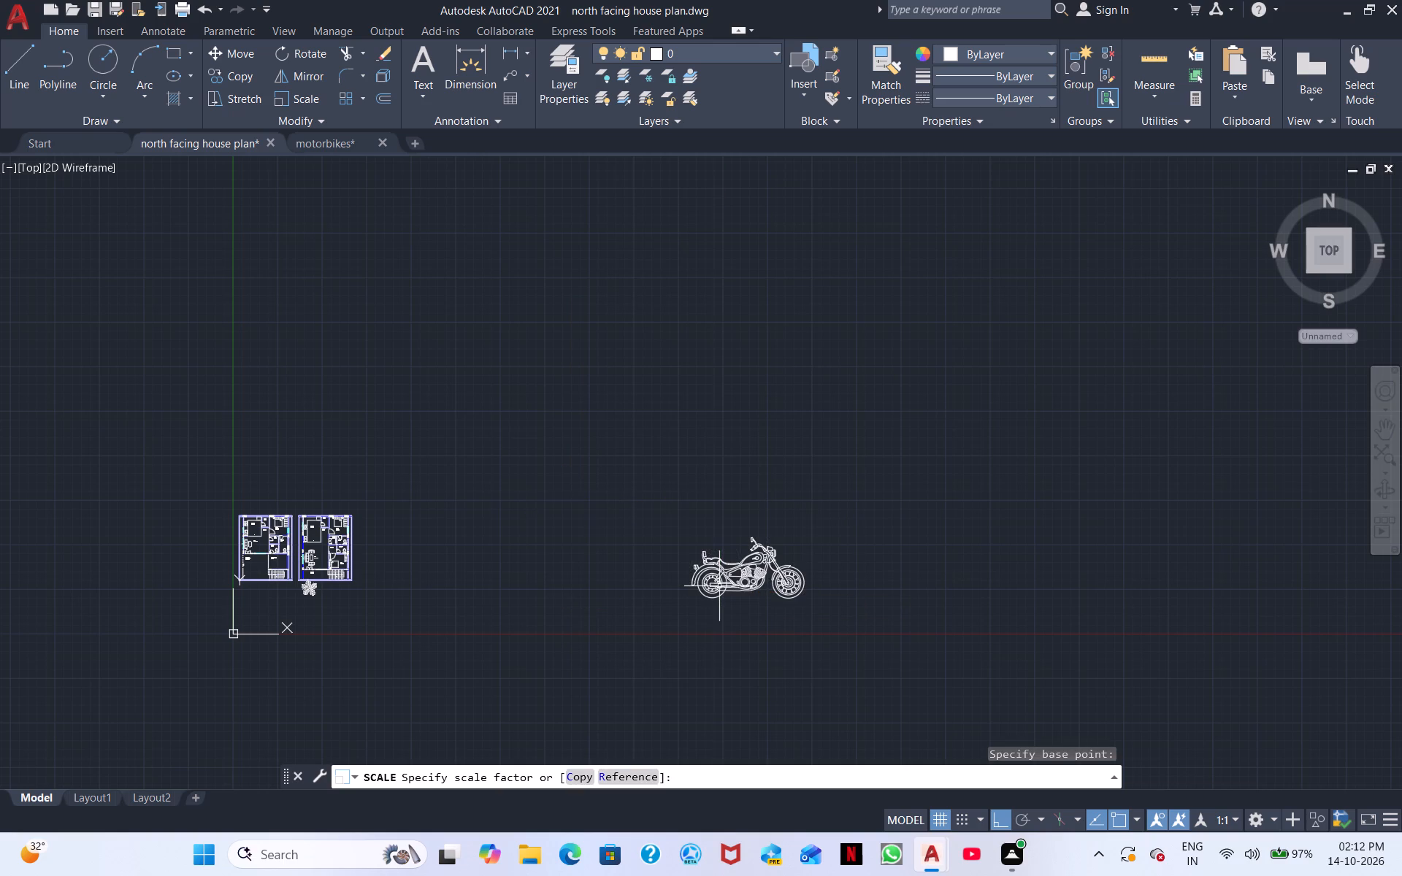
scroll(719, 586, up, 3)
drag(960, 632, 951, 631)
click(732, 499)
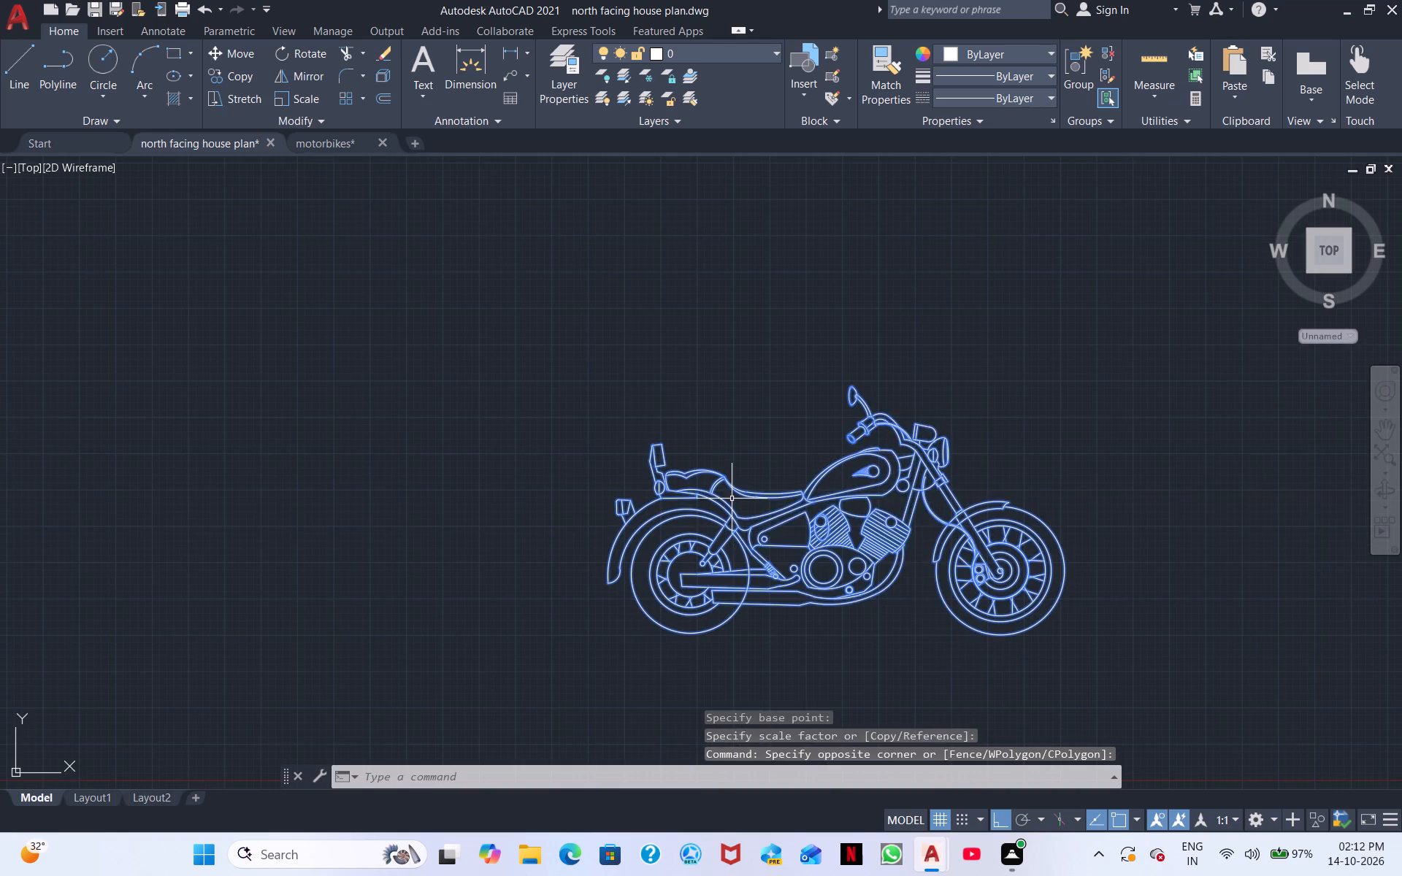
right_click(732, 499)
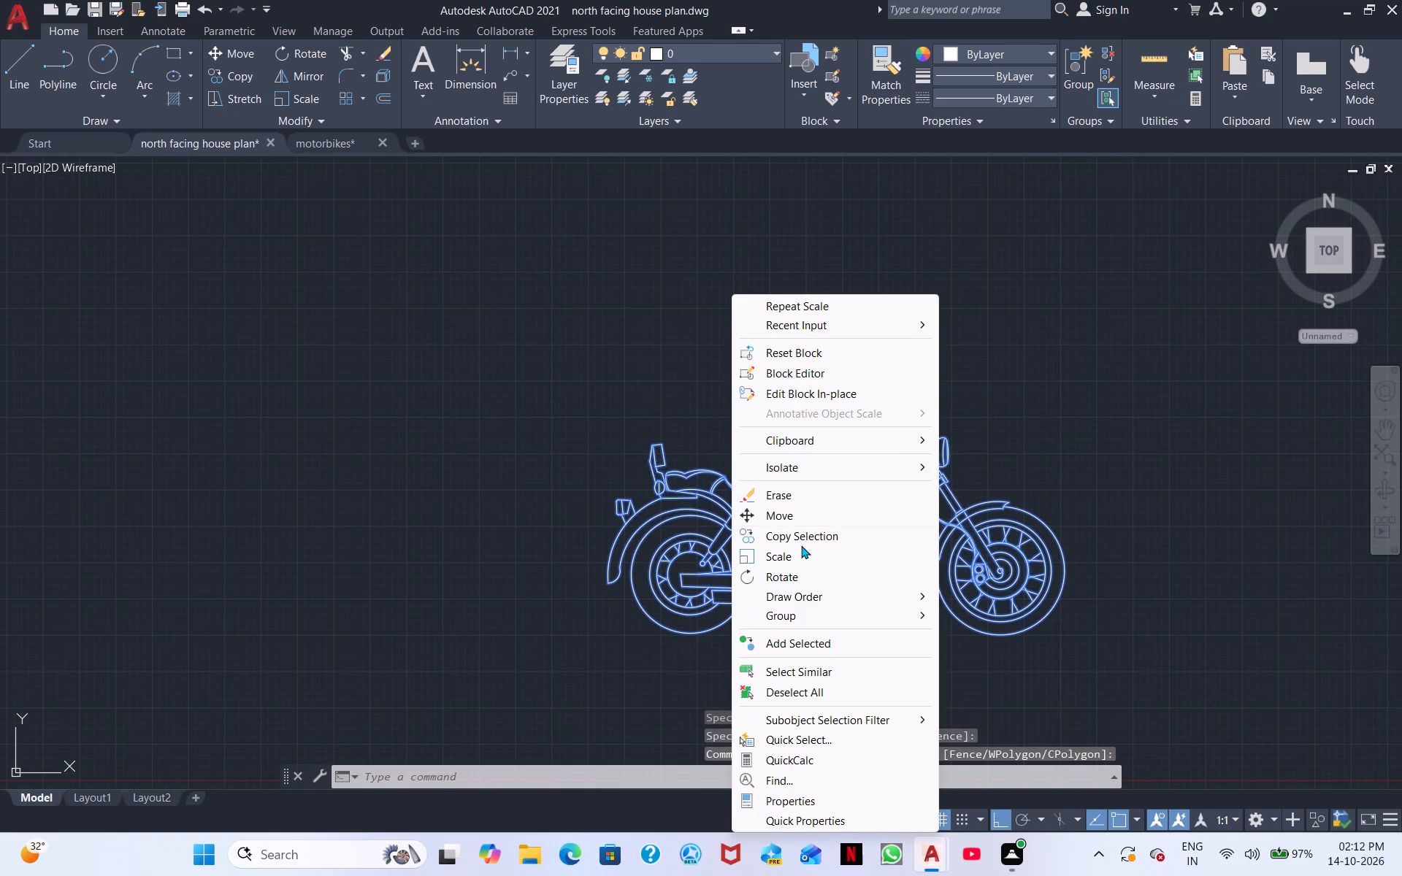
click(801, 552)
click(984, 613)
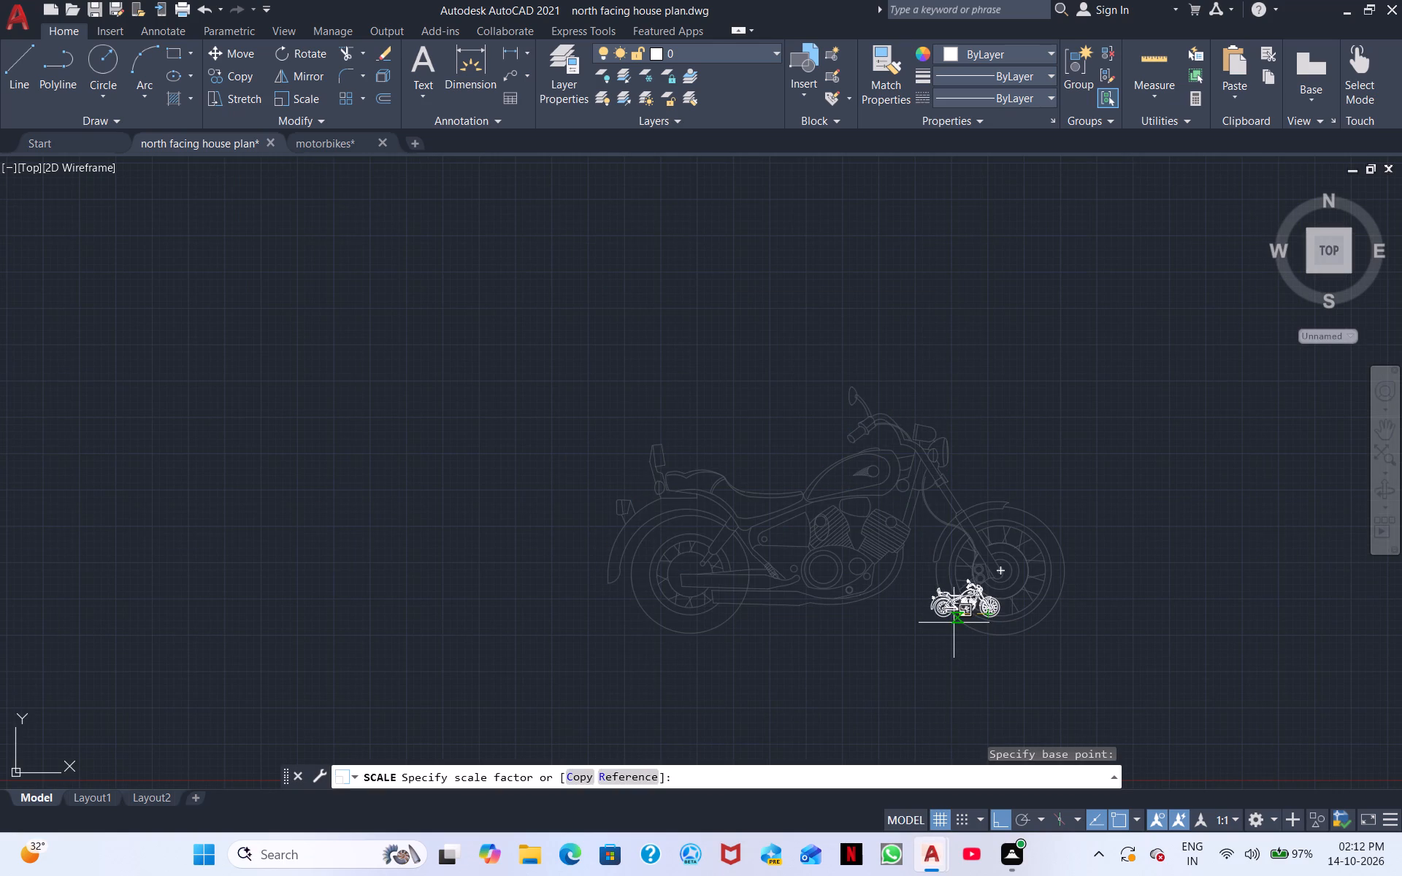
click(954, 623)
Move the scaled motorcycle horizontally to just below the staircase of the floor plan that contains the bike parking.
scroll(954, 623, up, 2)
click(975, 631)
click(868, 504)
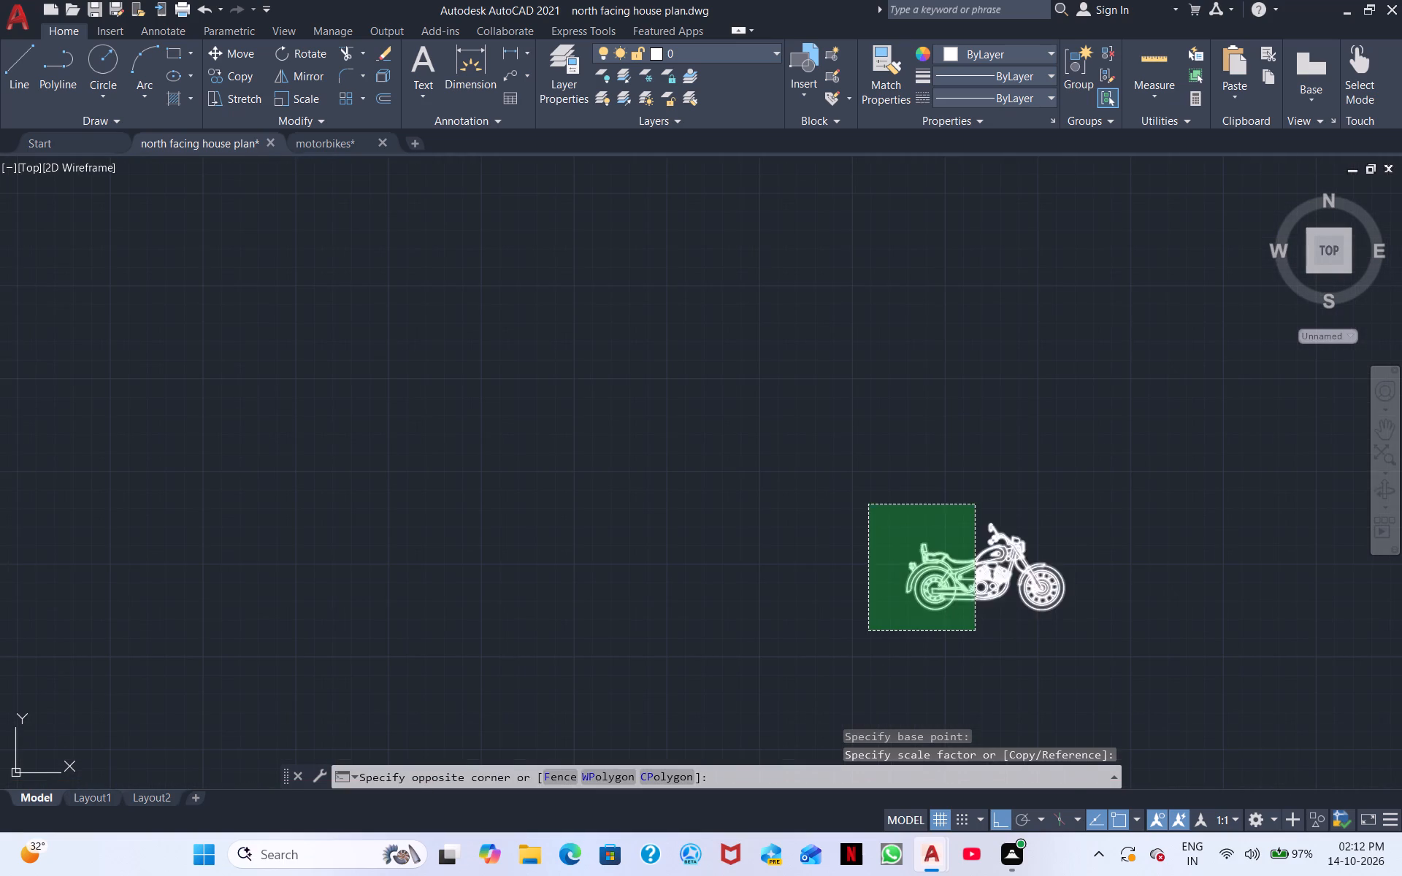
right_click(868, 504)
click(906, 520)
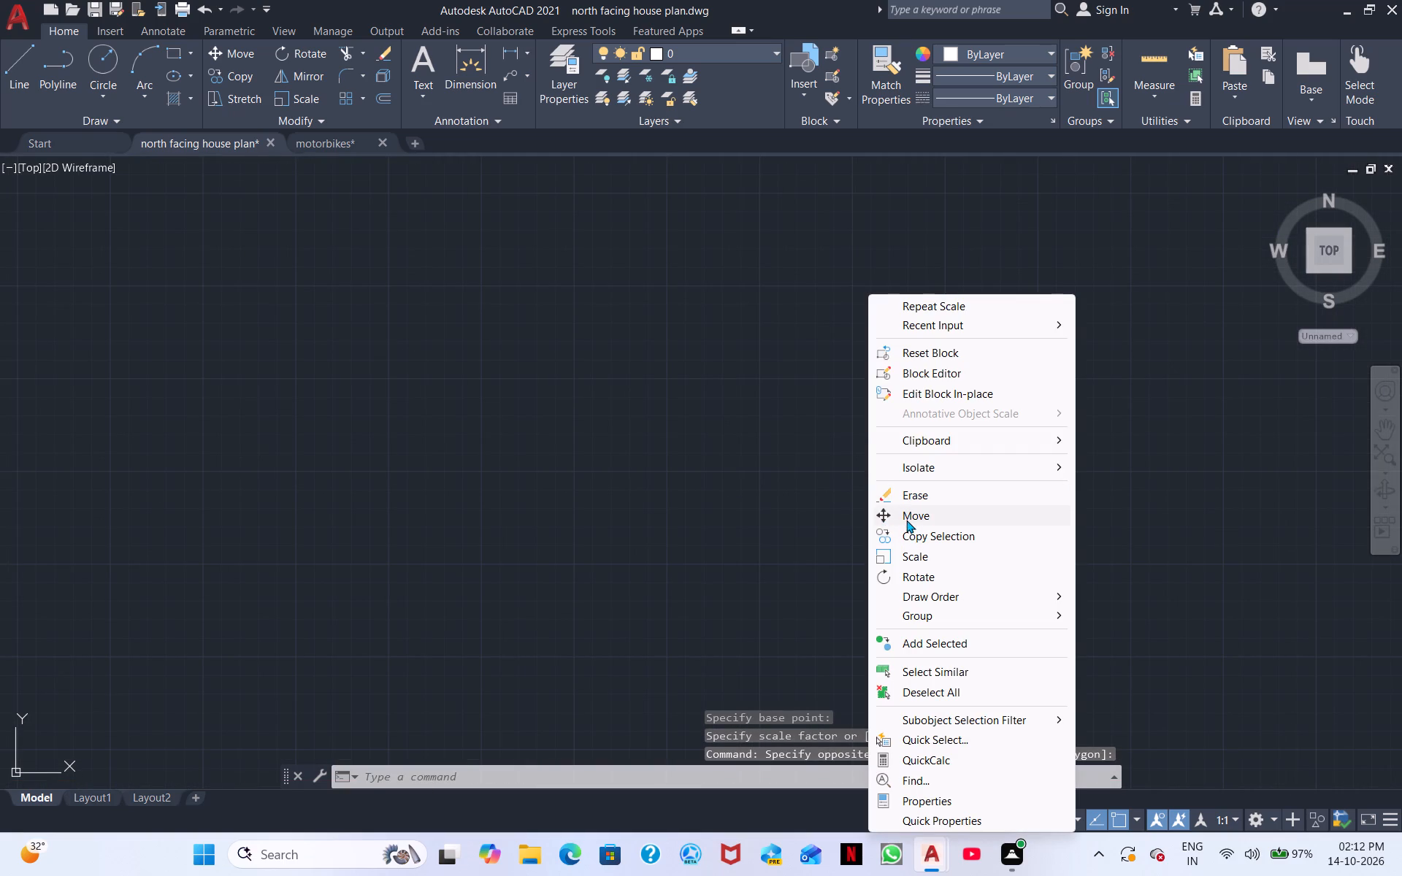
click(945, 584)
middle_drag(159, 712, 983, 710)
scroll(827, 727, down, 1)
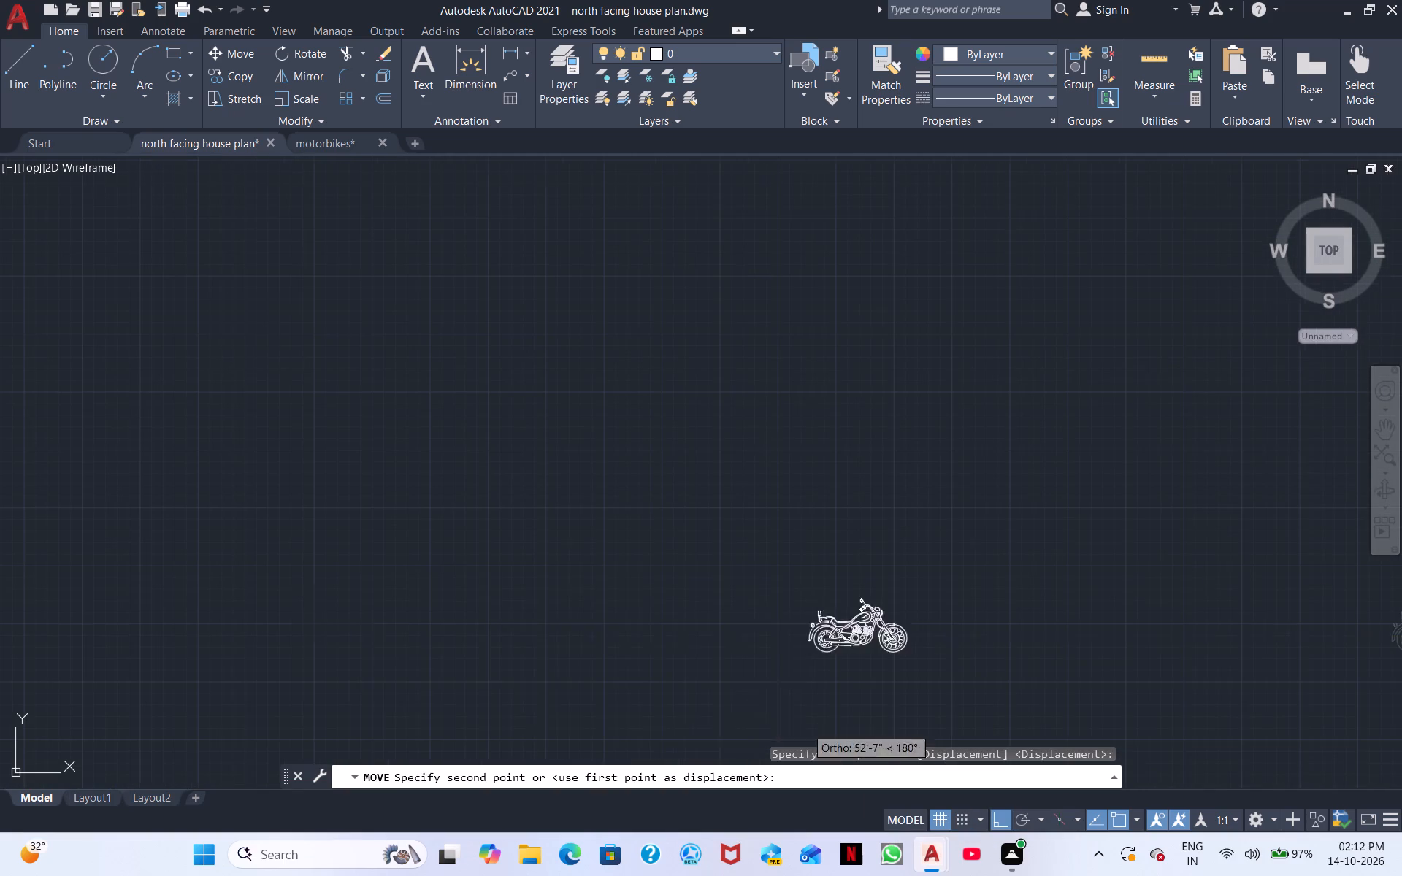
middle_drag(337, 663, 819, 633)
scroll(575, 629, down, 2)
scroll(269, 626, down, 2)
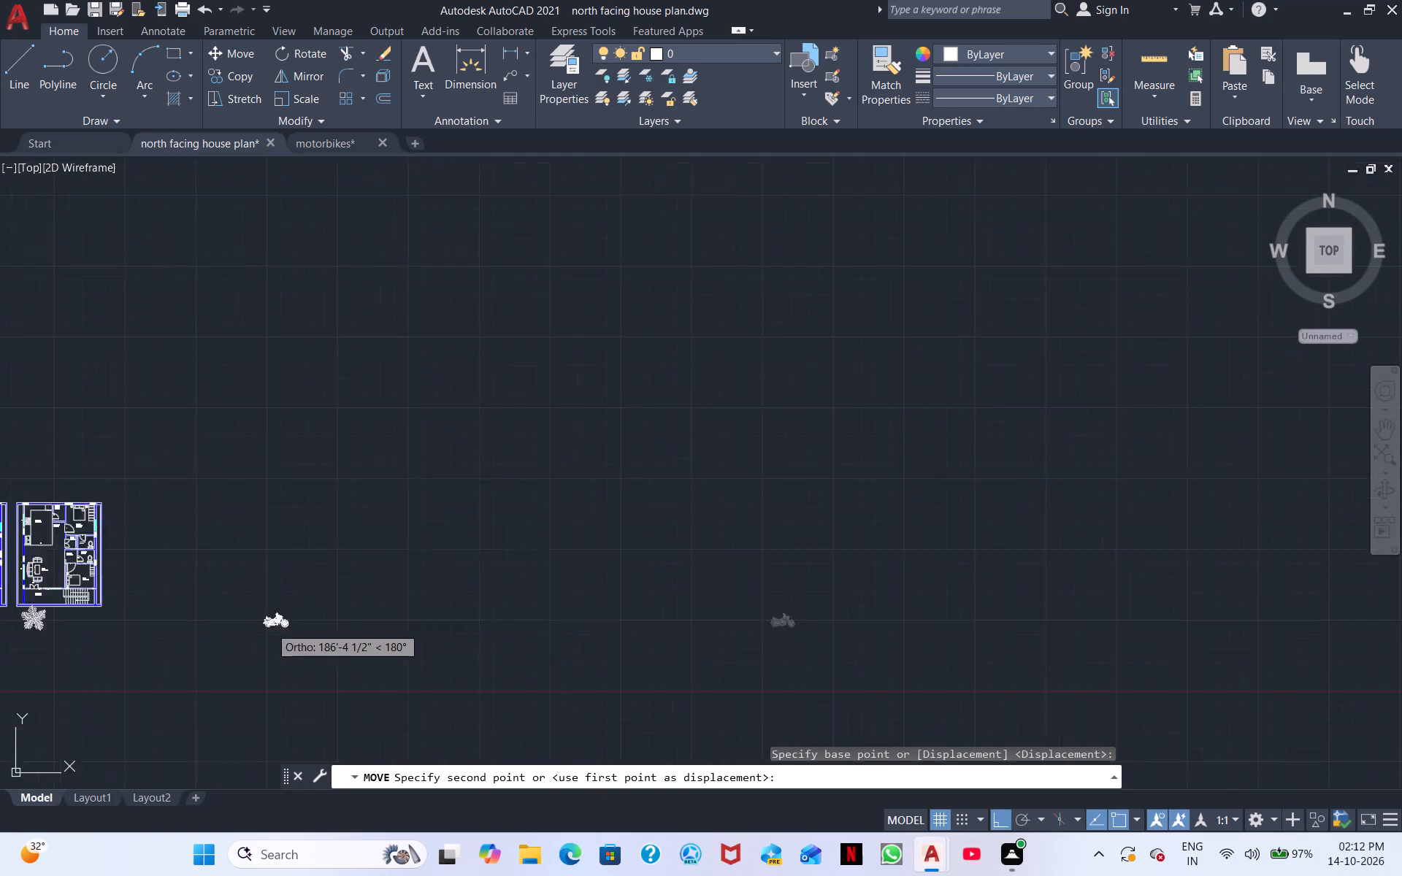
scroll(269, 626, down, 1)
middle_drag(161, 608, 550, 672)
scroll(429, 691, up, 4)
scroll(683, 587, up, 1)
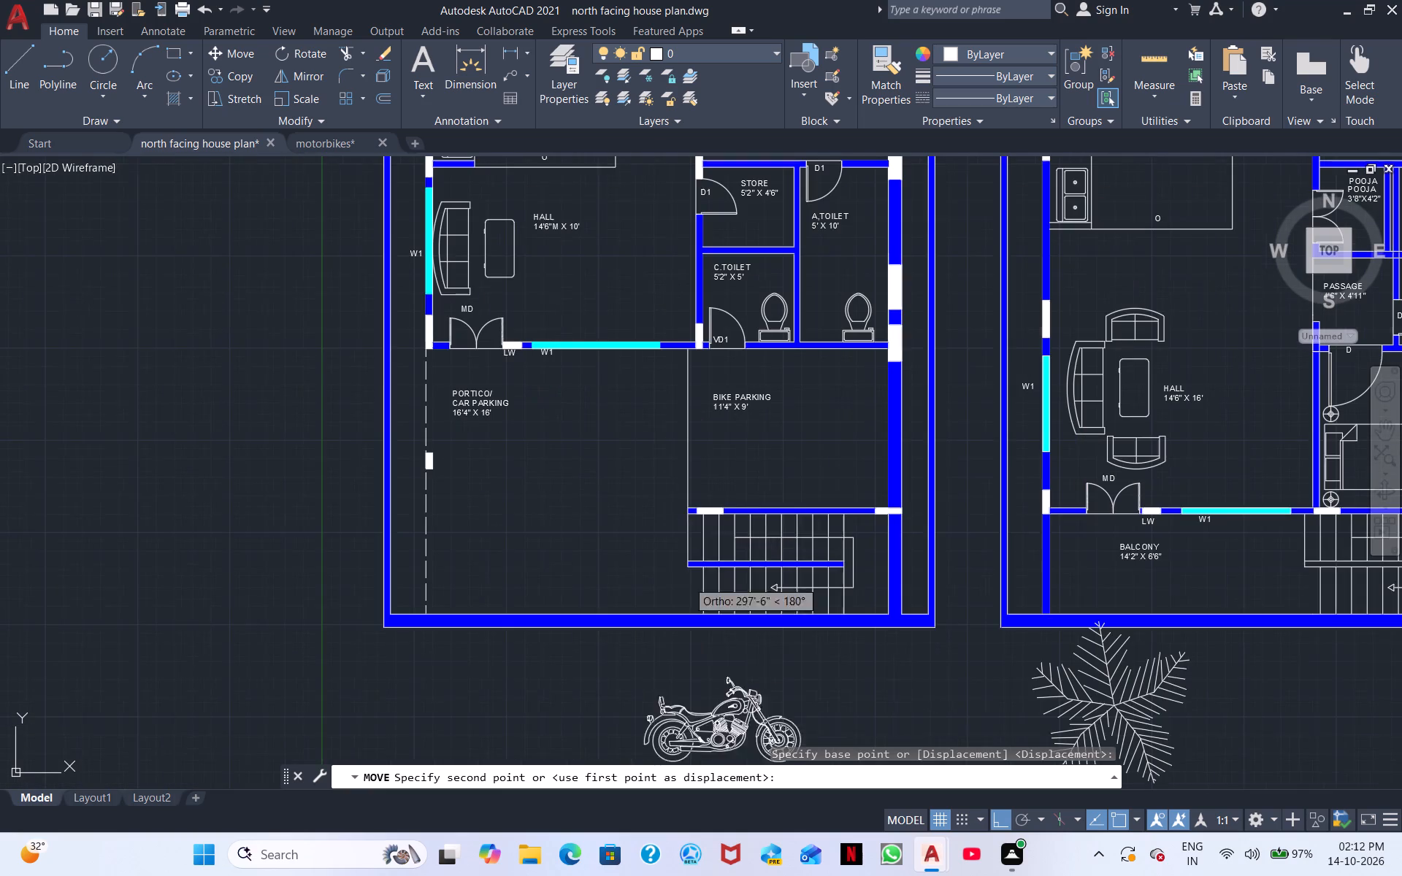
click(734, 474)
Move the motorcycle straight up into the BIKE PARKING room, below its label and just above the staircase wall.
scroll(795, 659, down, 1)
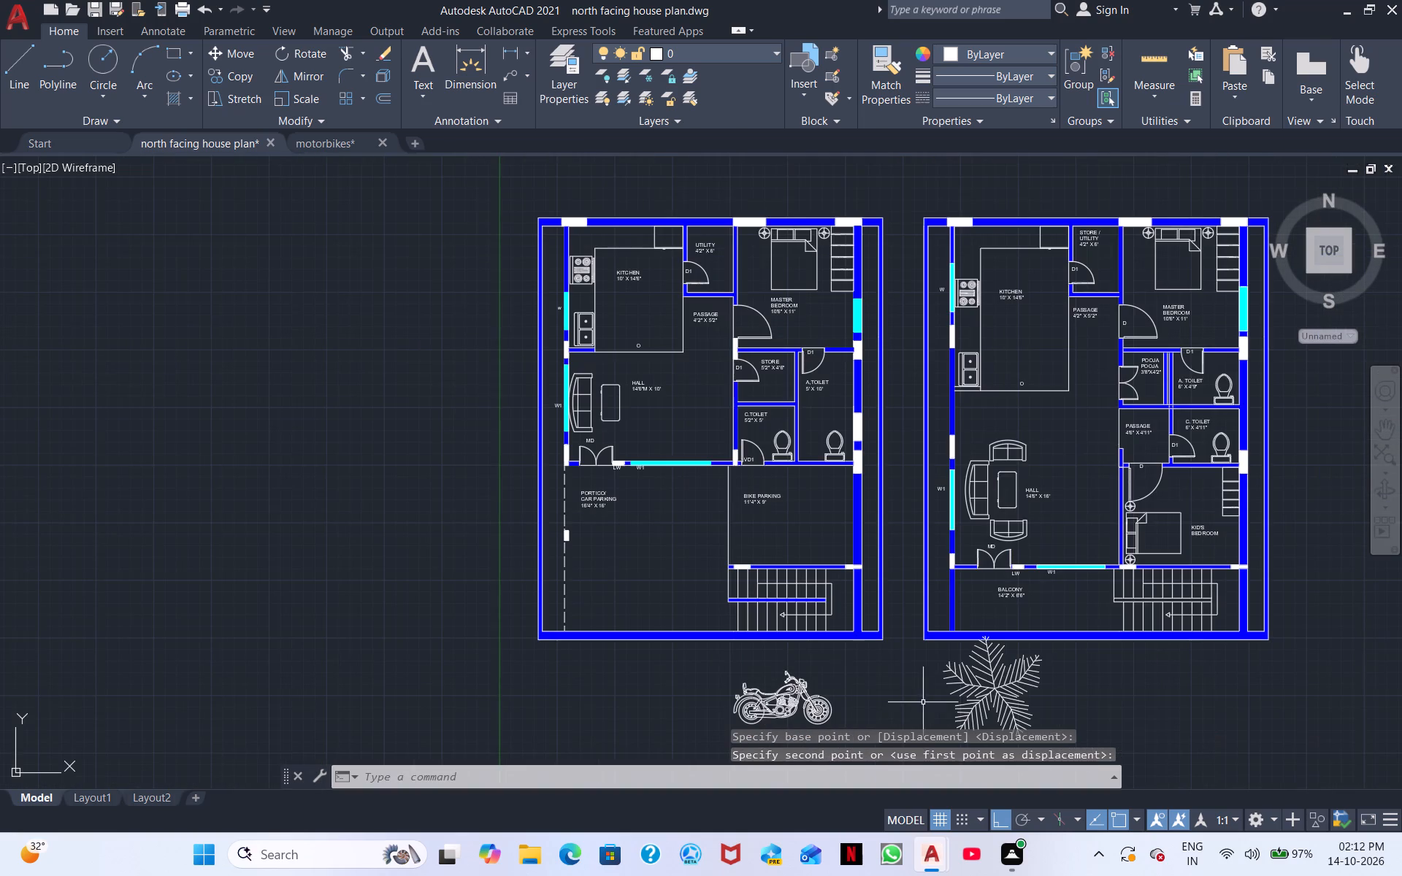
click(823, 723)
right_click(790, 683)
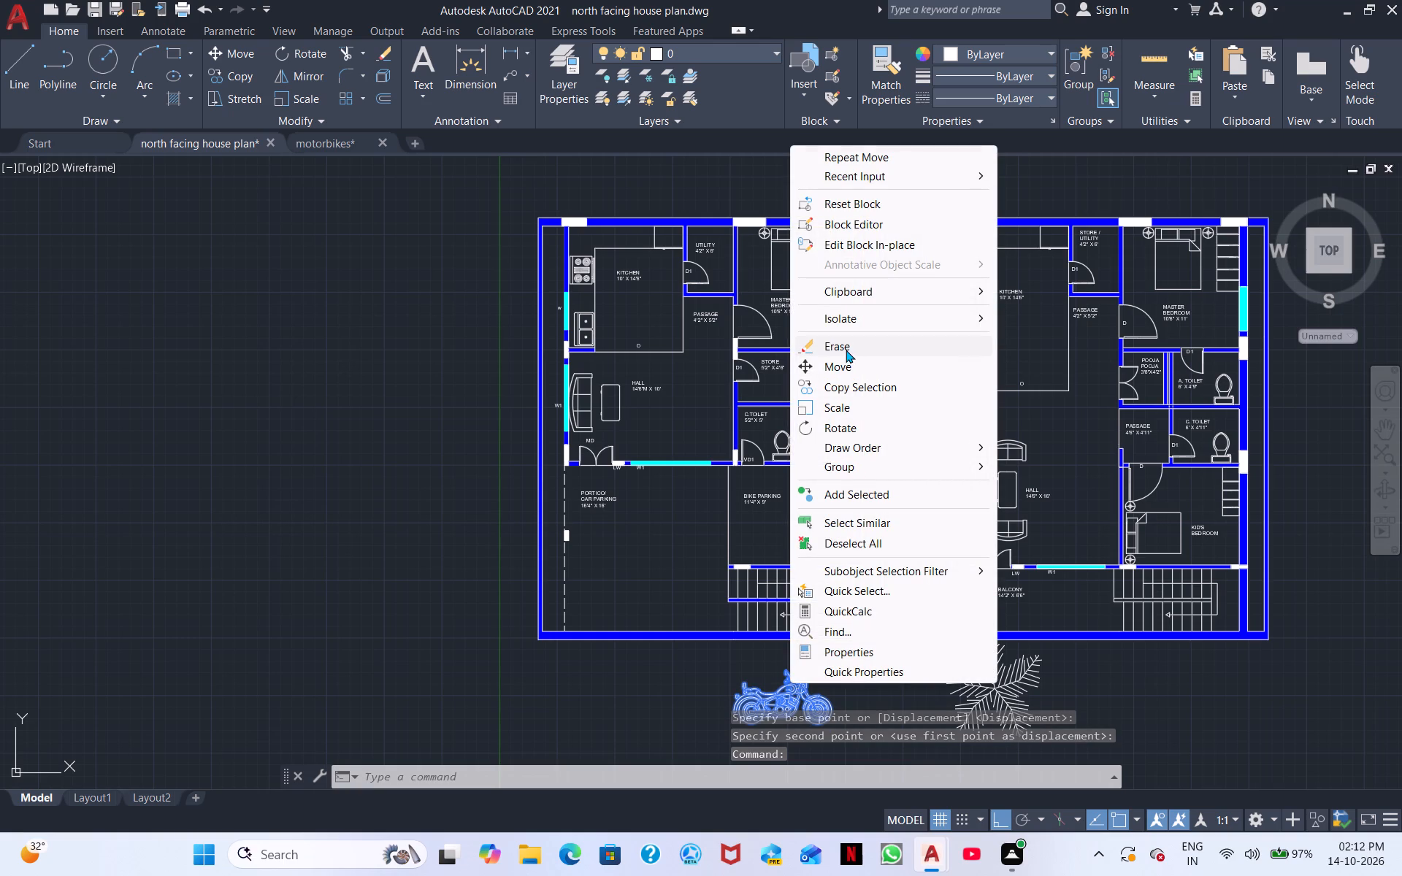
click(887, 362)
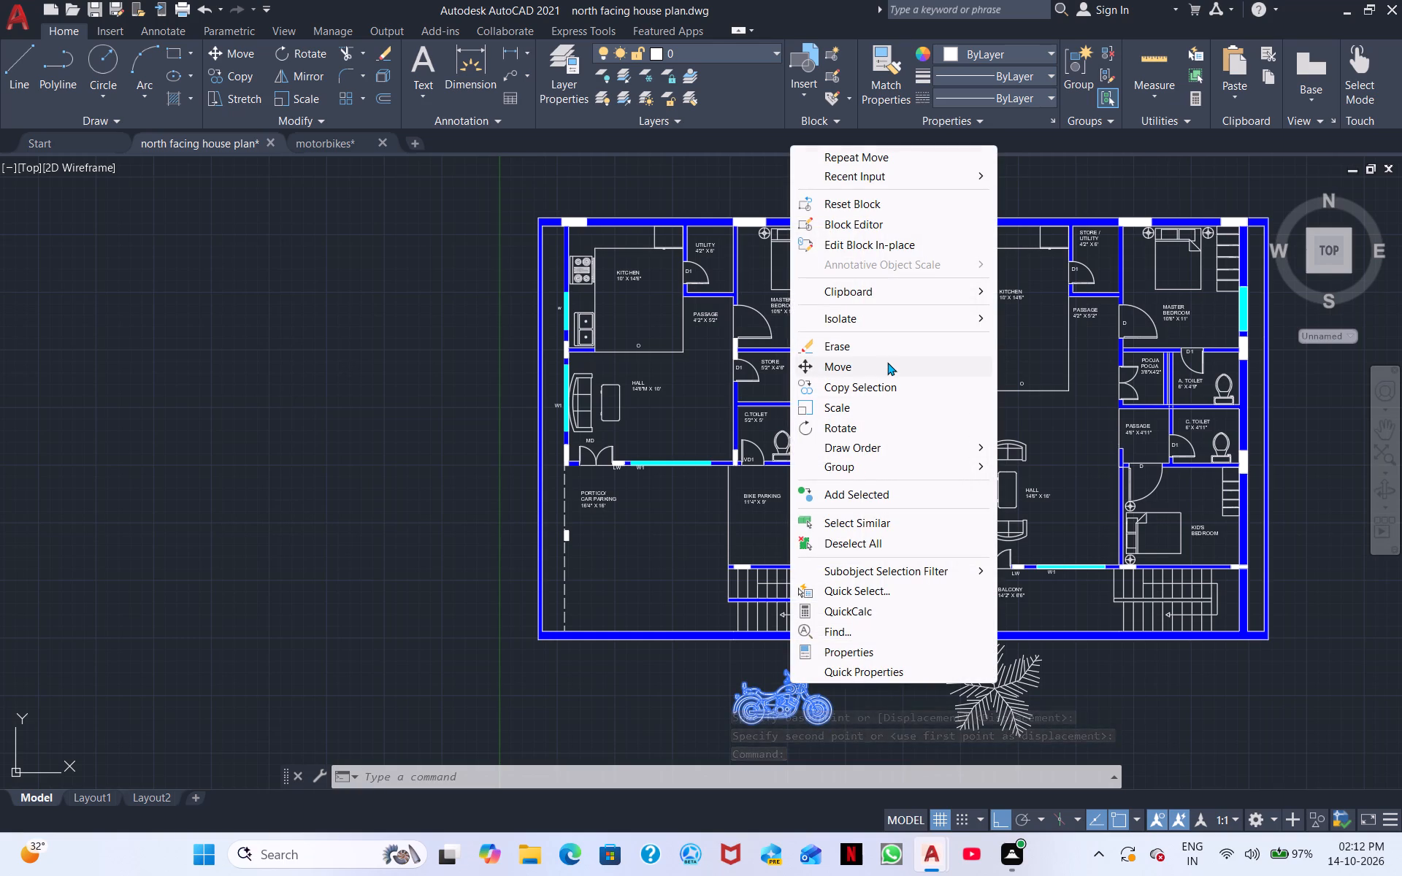
click(773, 699)
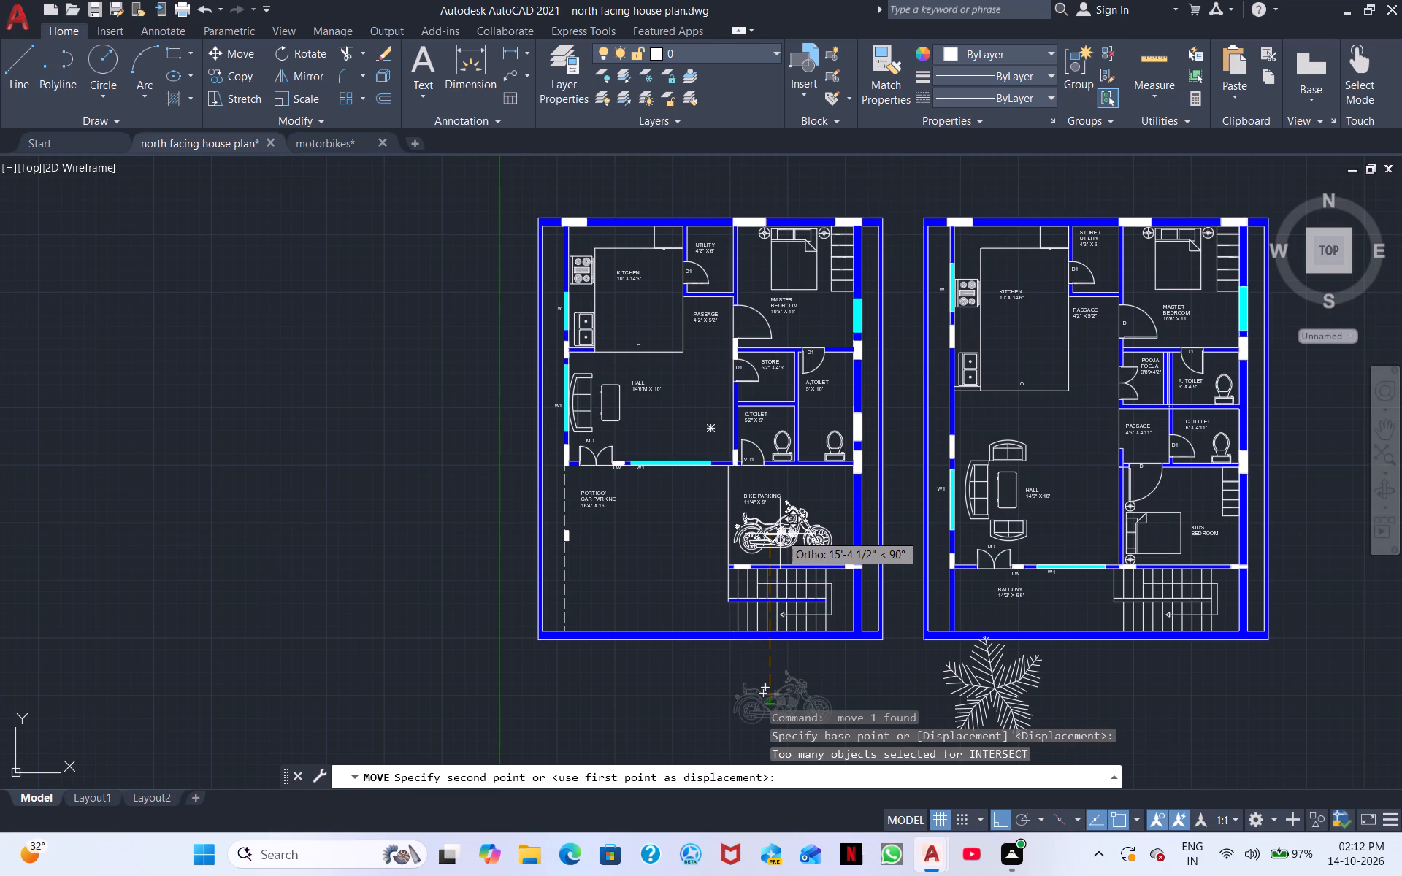
scroll(780, 534, up, 2)
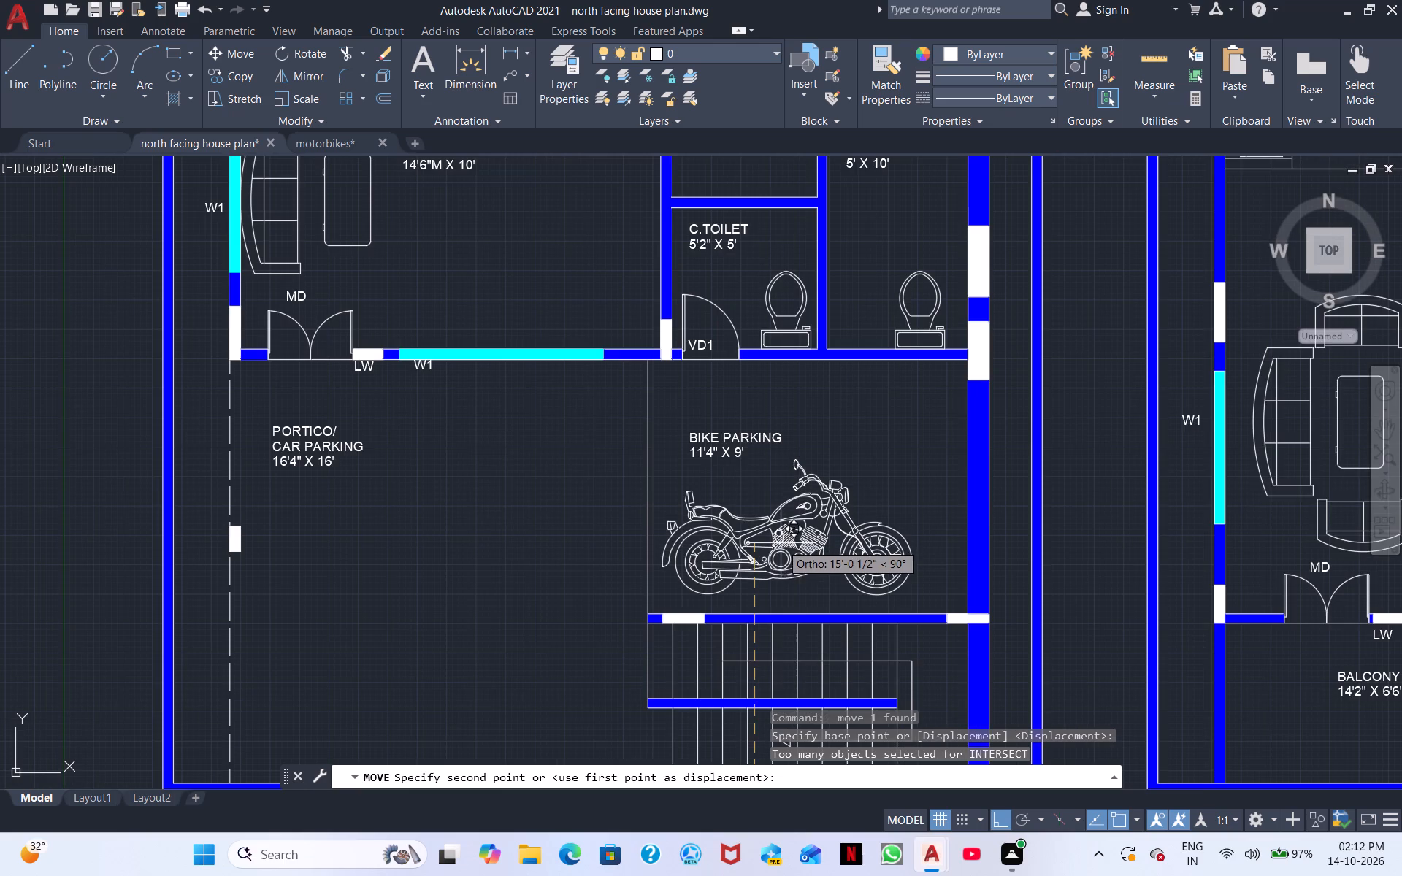
click(795, 559)
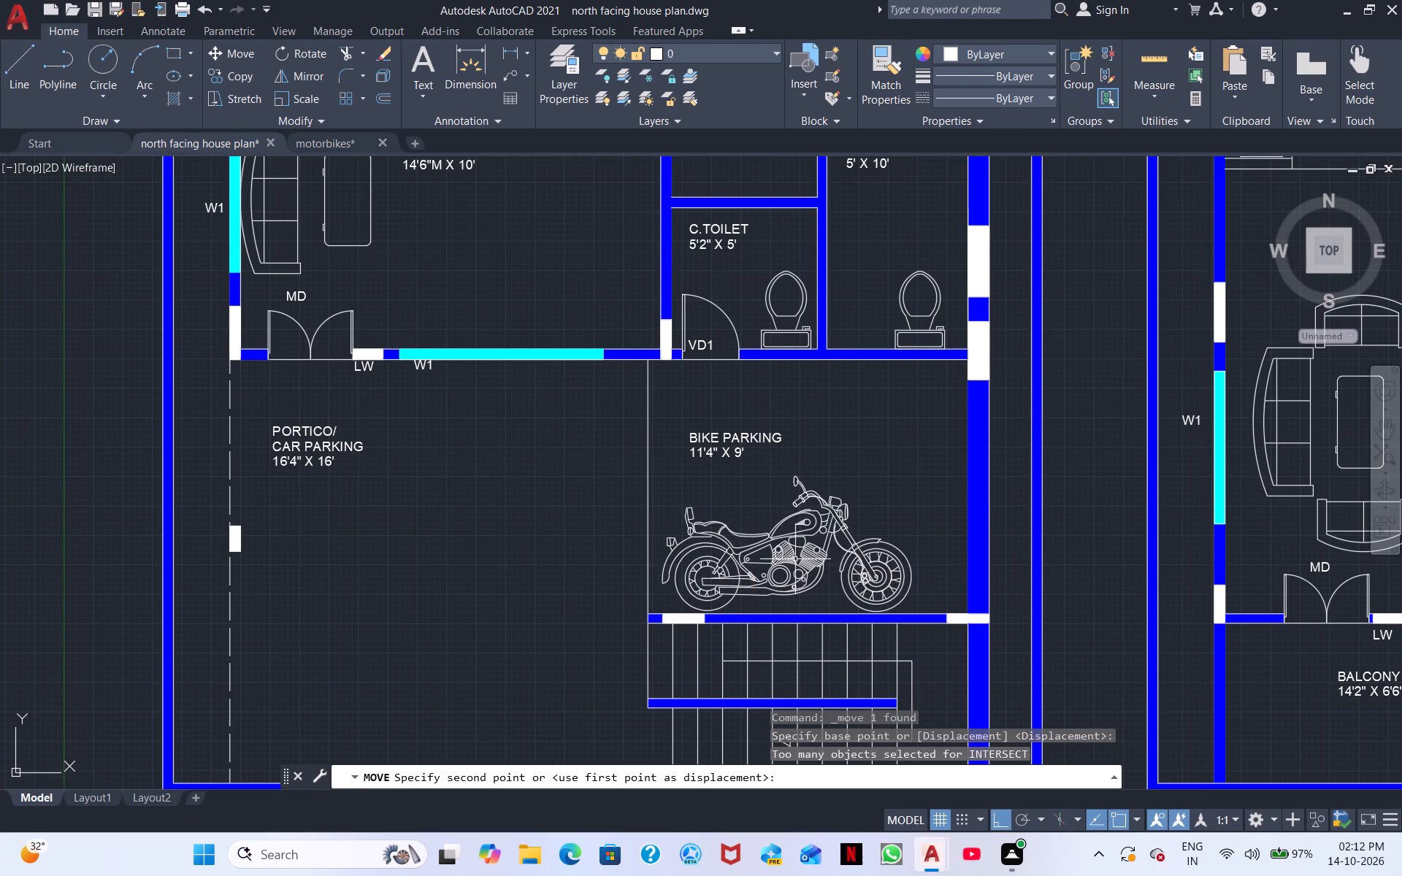
Scale the plant block below the eastern floor plan down freehand to a small fraction of its size.
key(Escape)
middle_drag(1125, 555, 1057, 568)
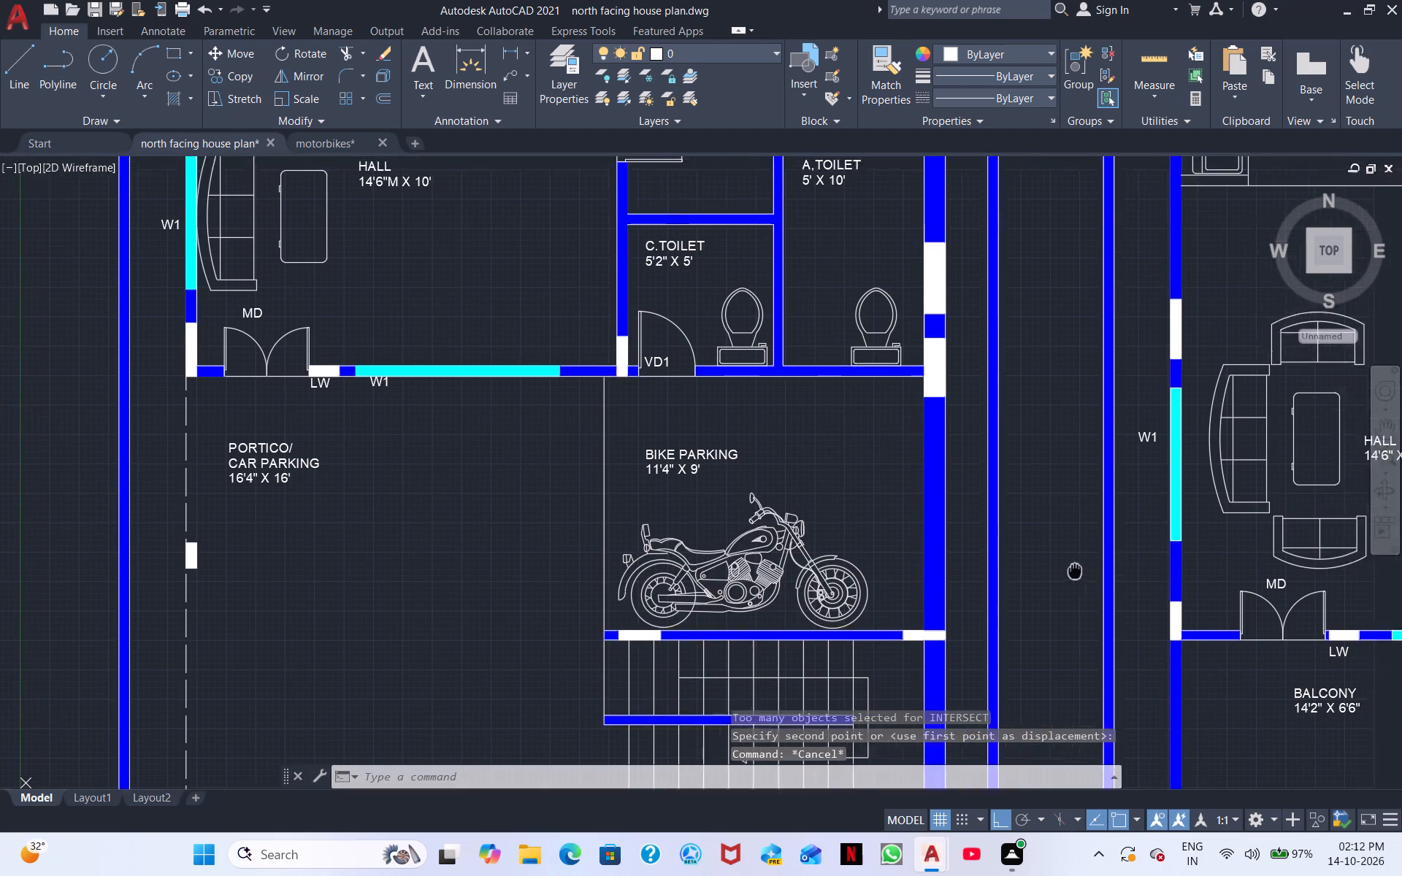
middle_drag(1057, 568, 640, 453)
middle_drag(835, 476, 814, 326)
scroll(843, 330, down, 2)
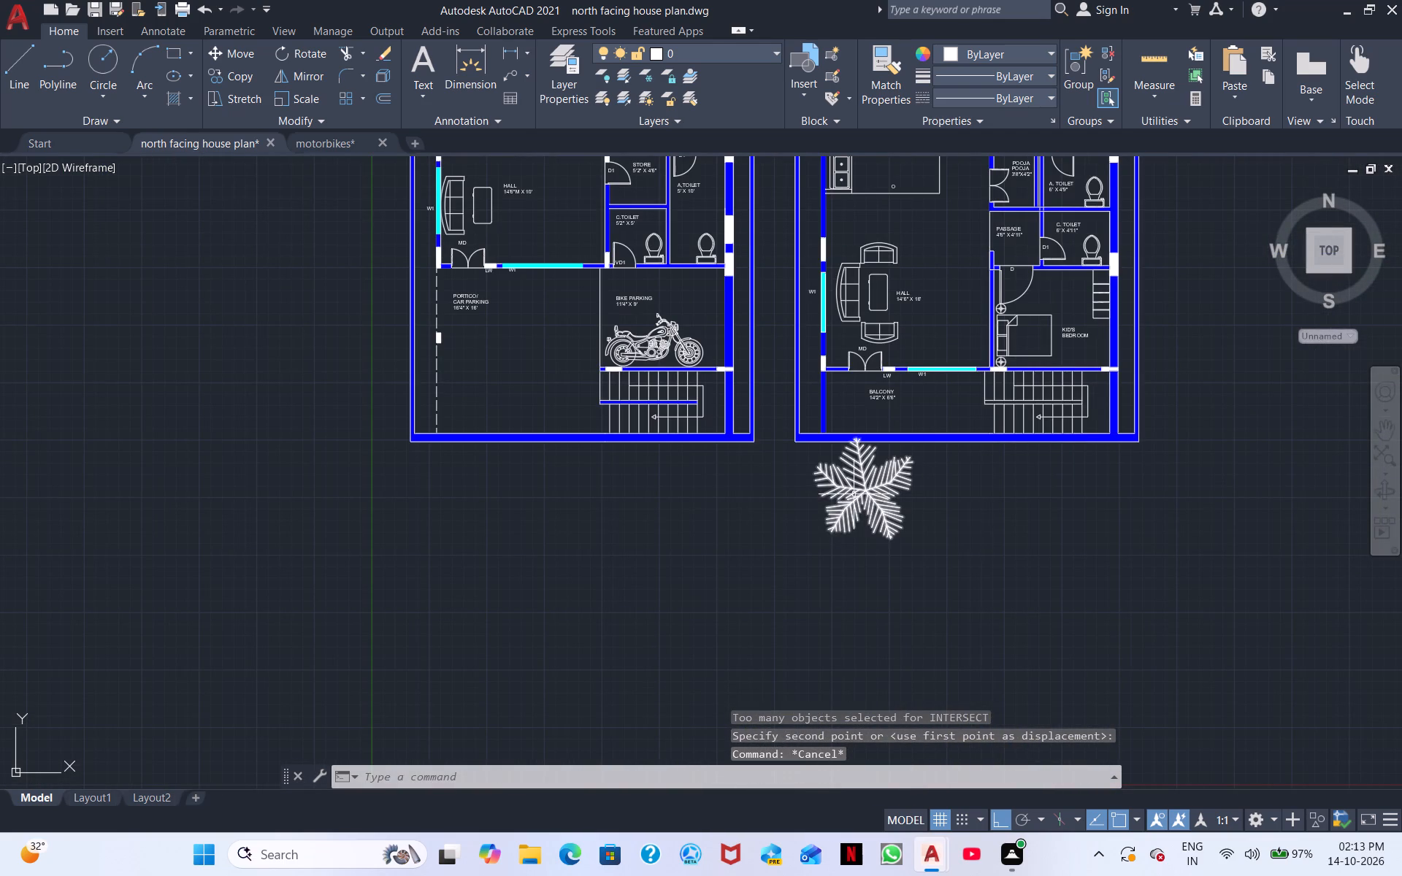
click(869, 493)
right_click(869, 493)
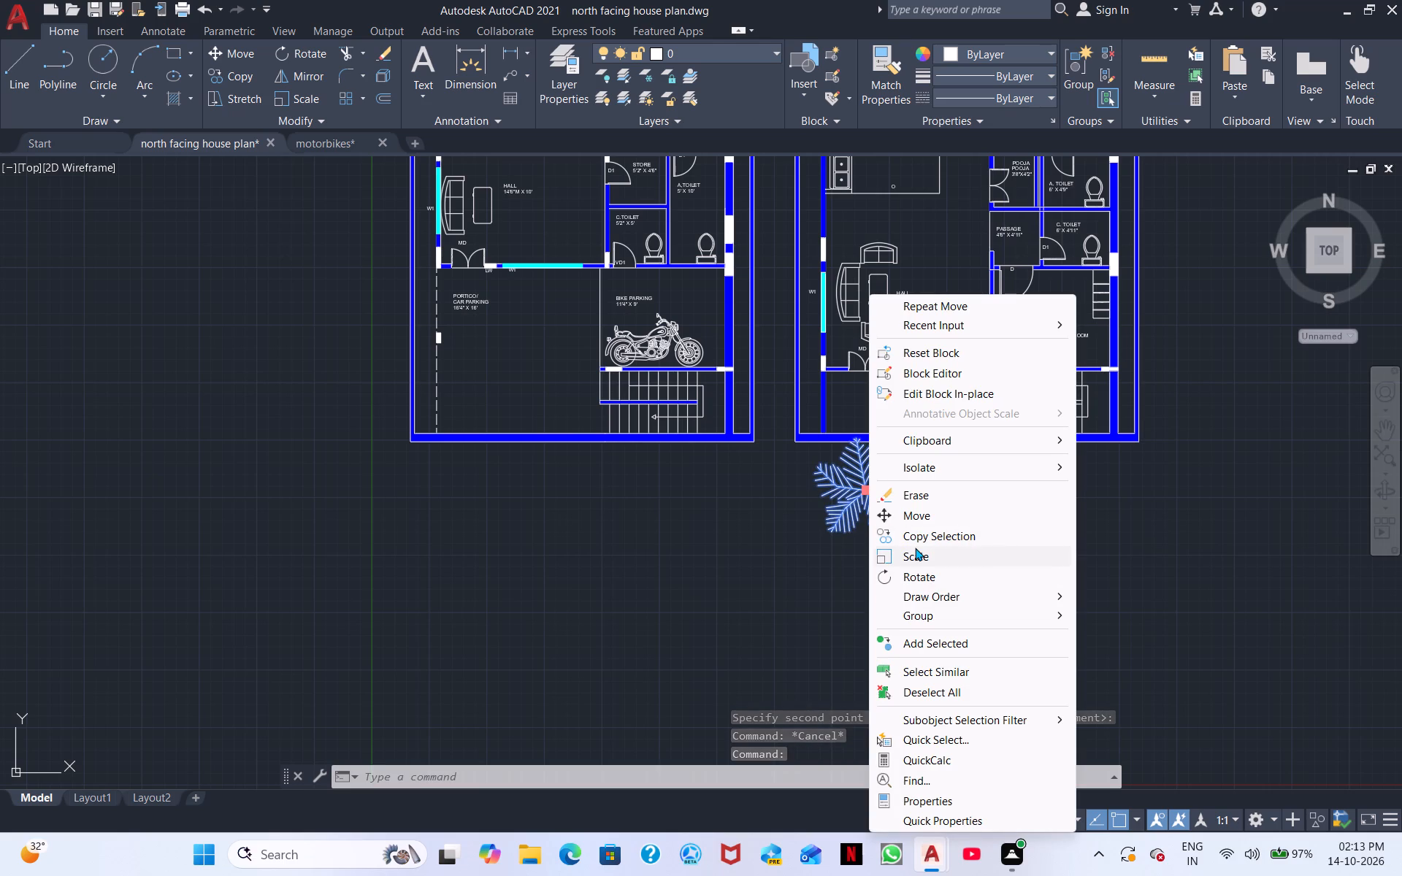
click(915, 547)
click(851, 543)
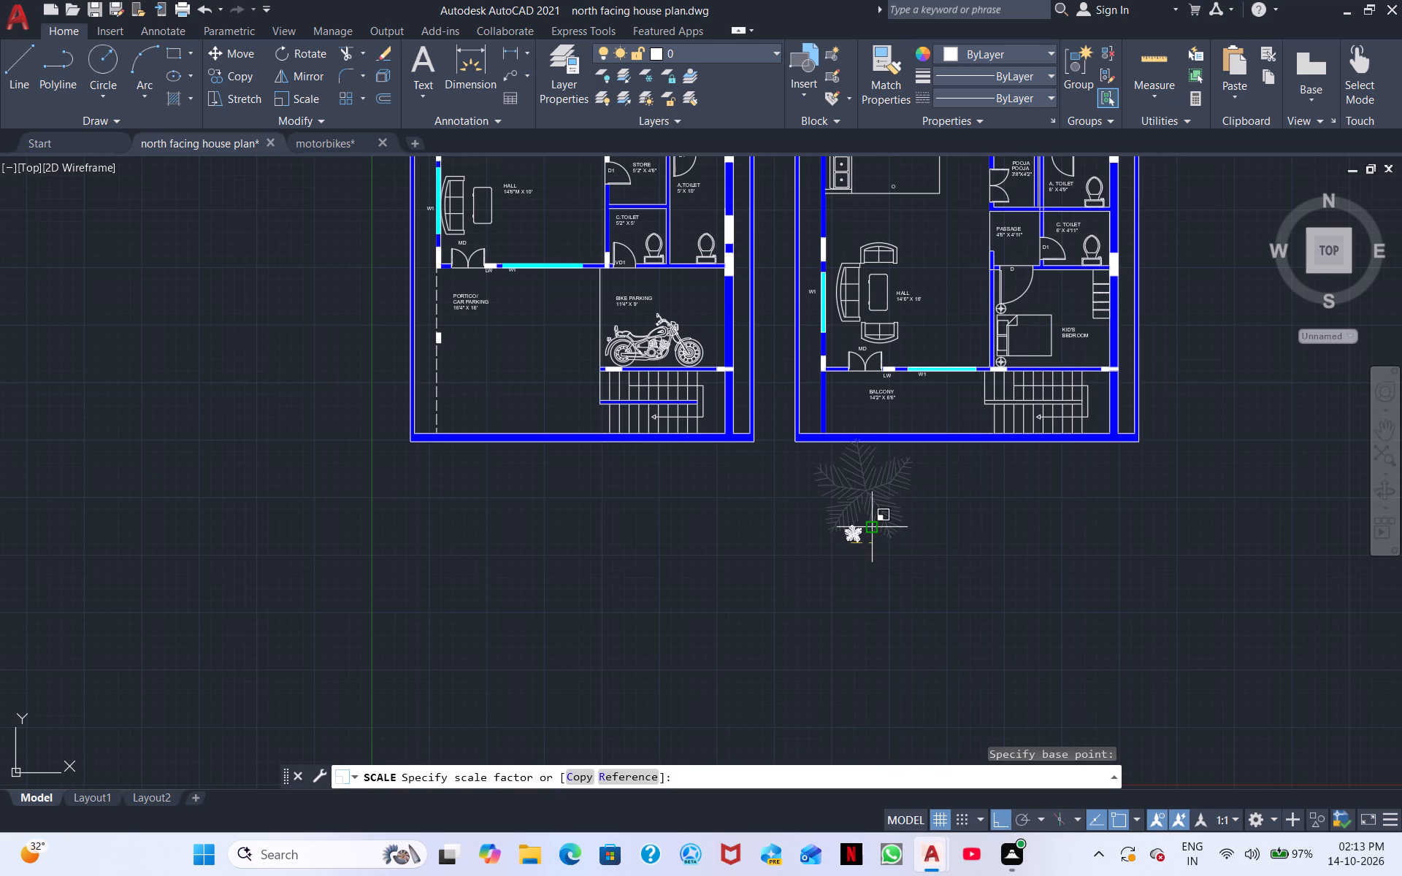
click(880, 522)
Move the scaled plant up into the BALCONY of the eastern floor plan, in the corner beside the west wall and below the hall wall.
scroll(879, 522, up, 4)
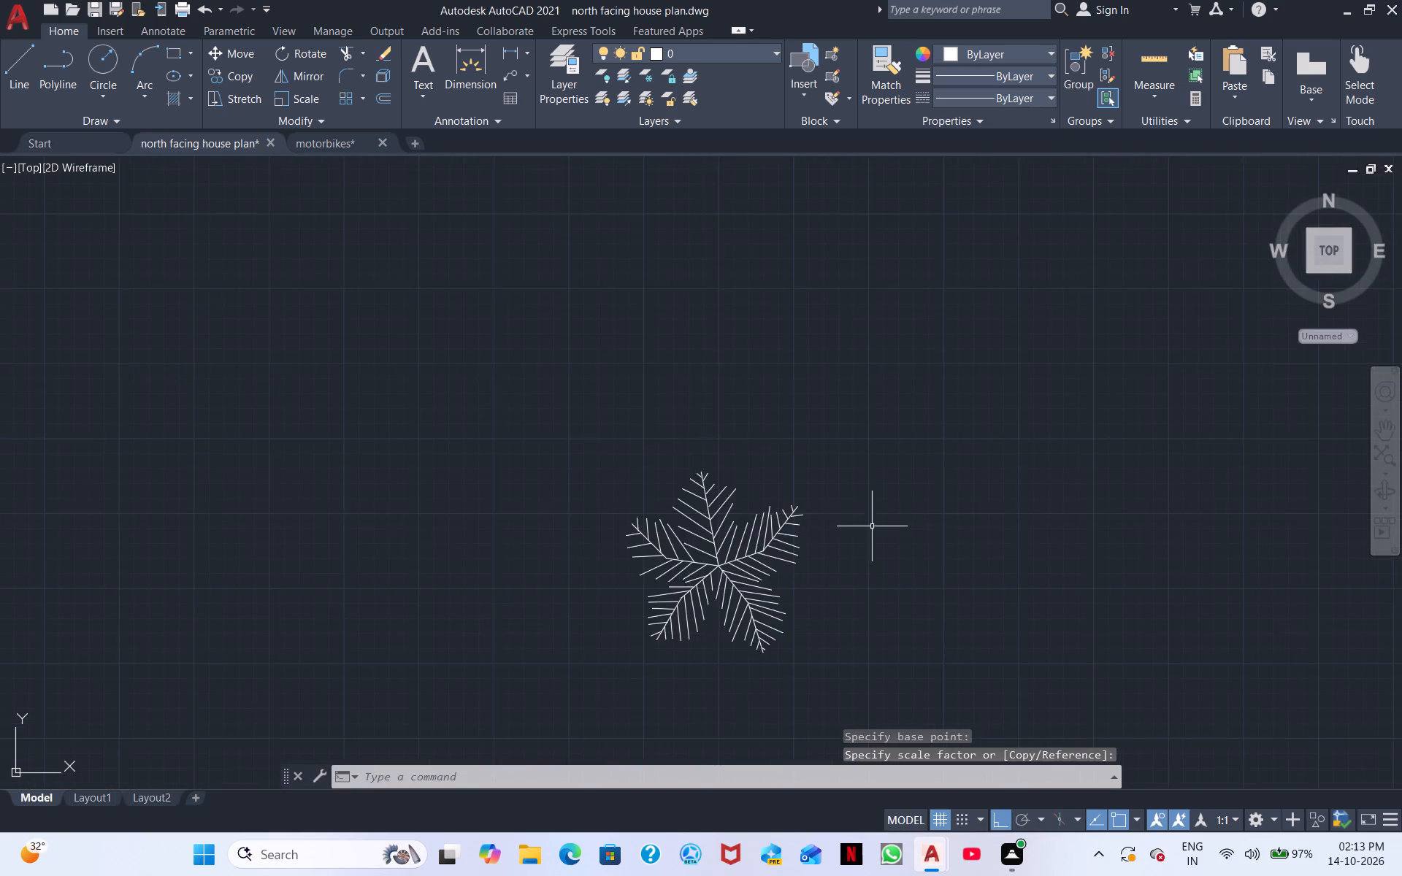
middle_drag(865, 530, 912, 794)
middle_click(862, 691)
scroll(862, 691, down, 2)
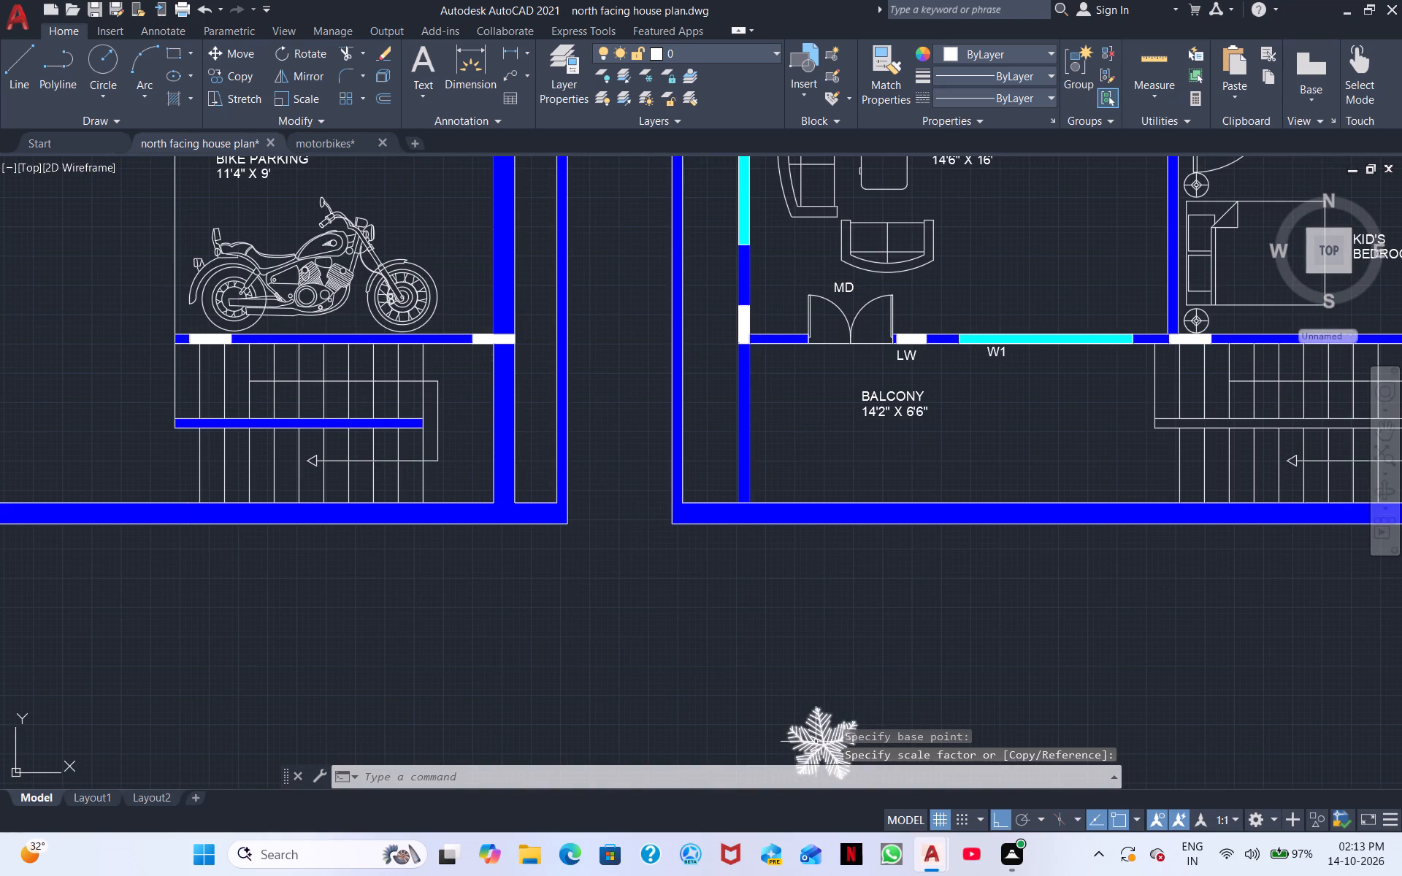
click(815, 742)
right_click(815, 742)
click(859, 429)
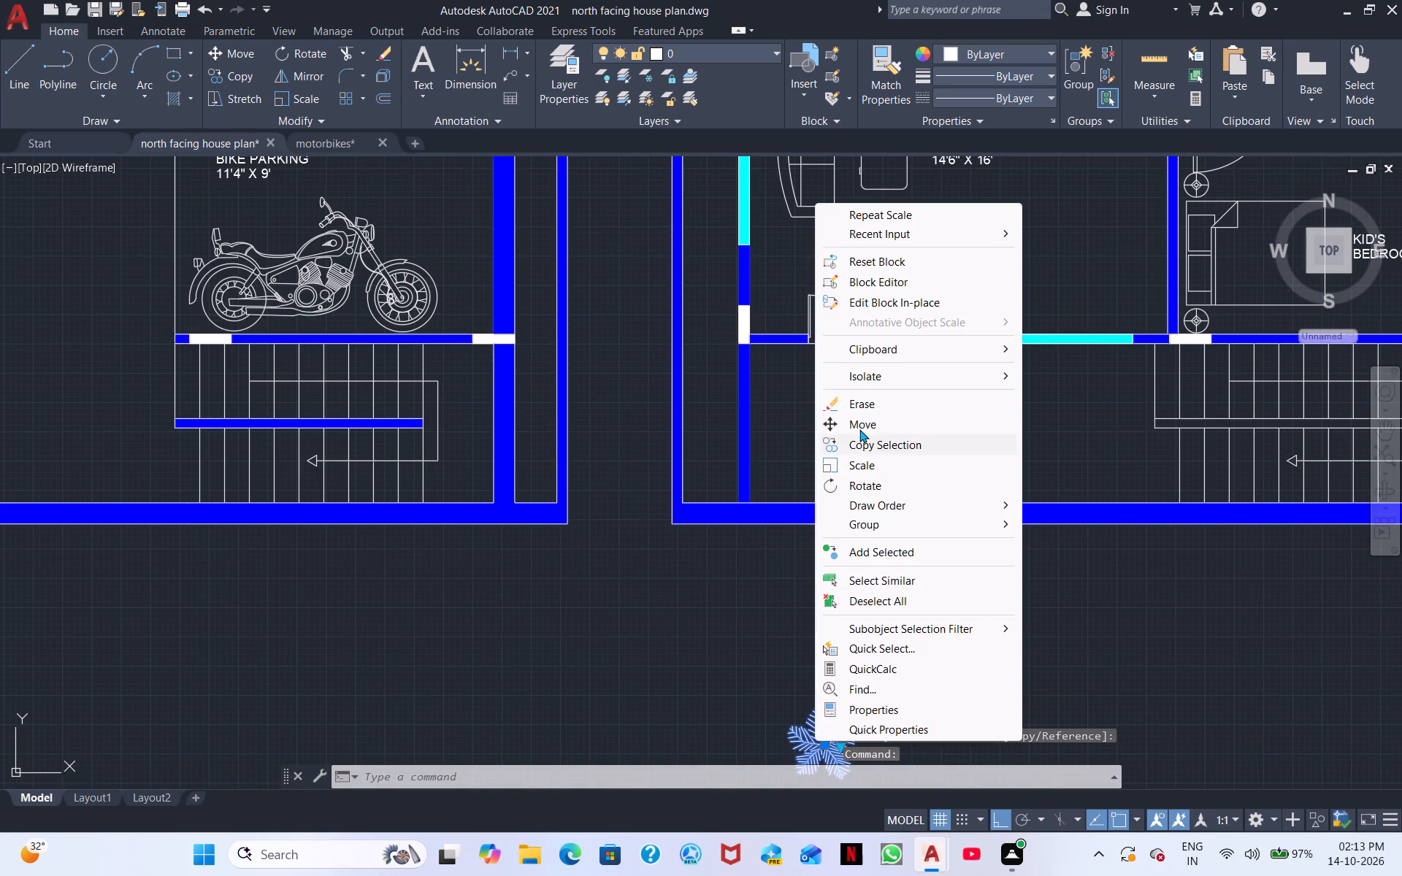
click(819, 747)
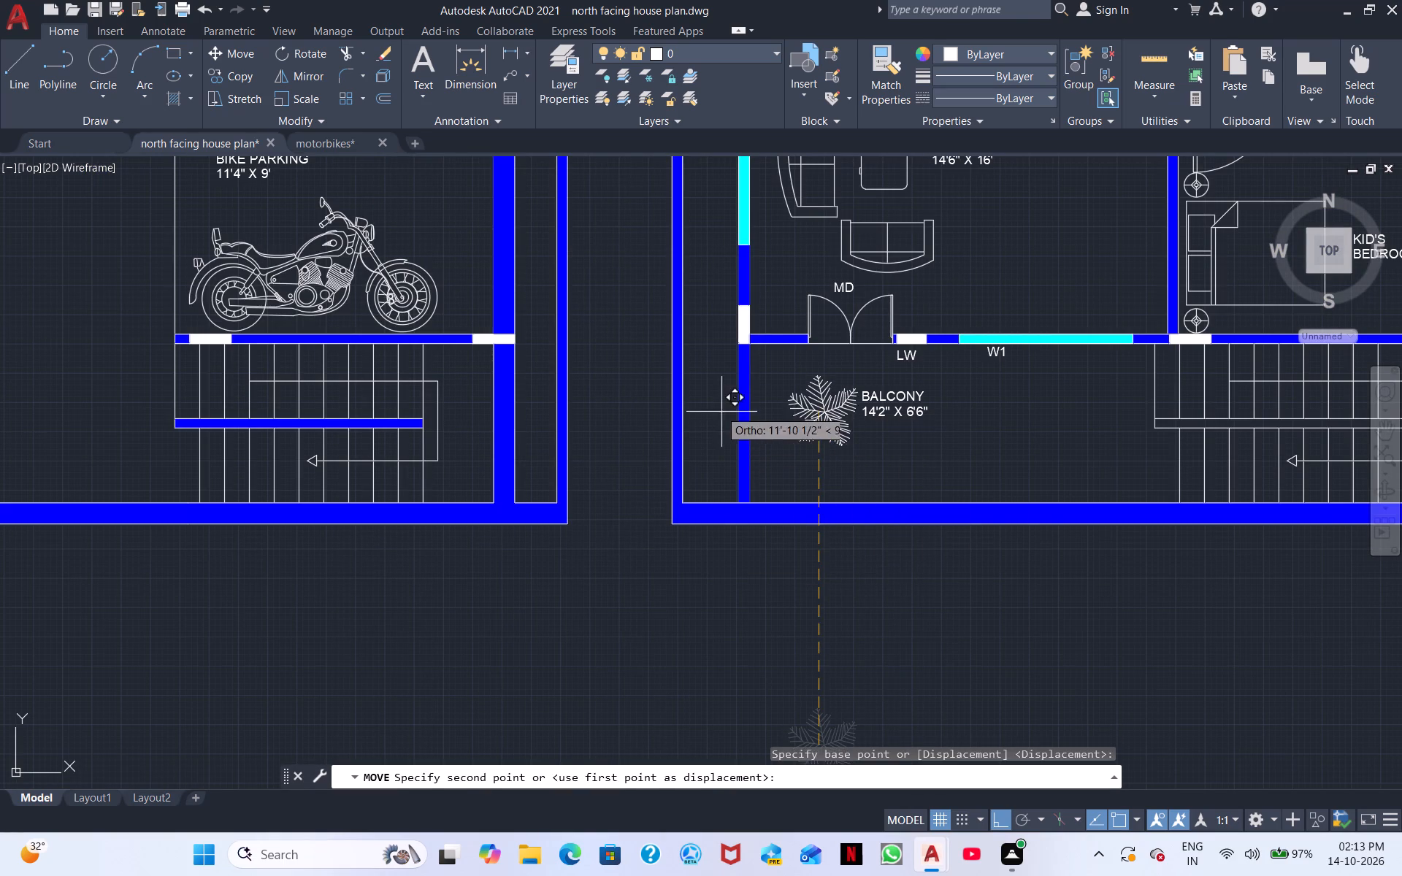
click(738, 390)
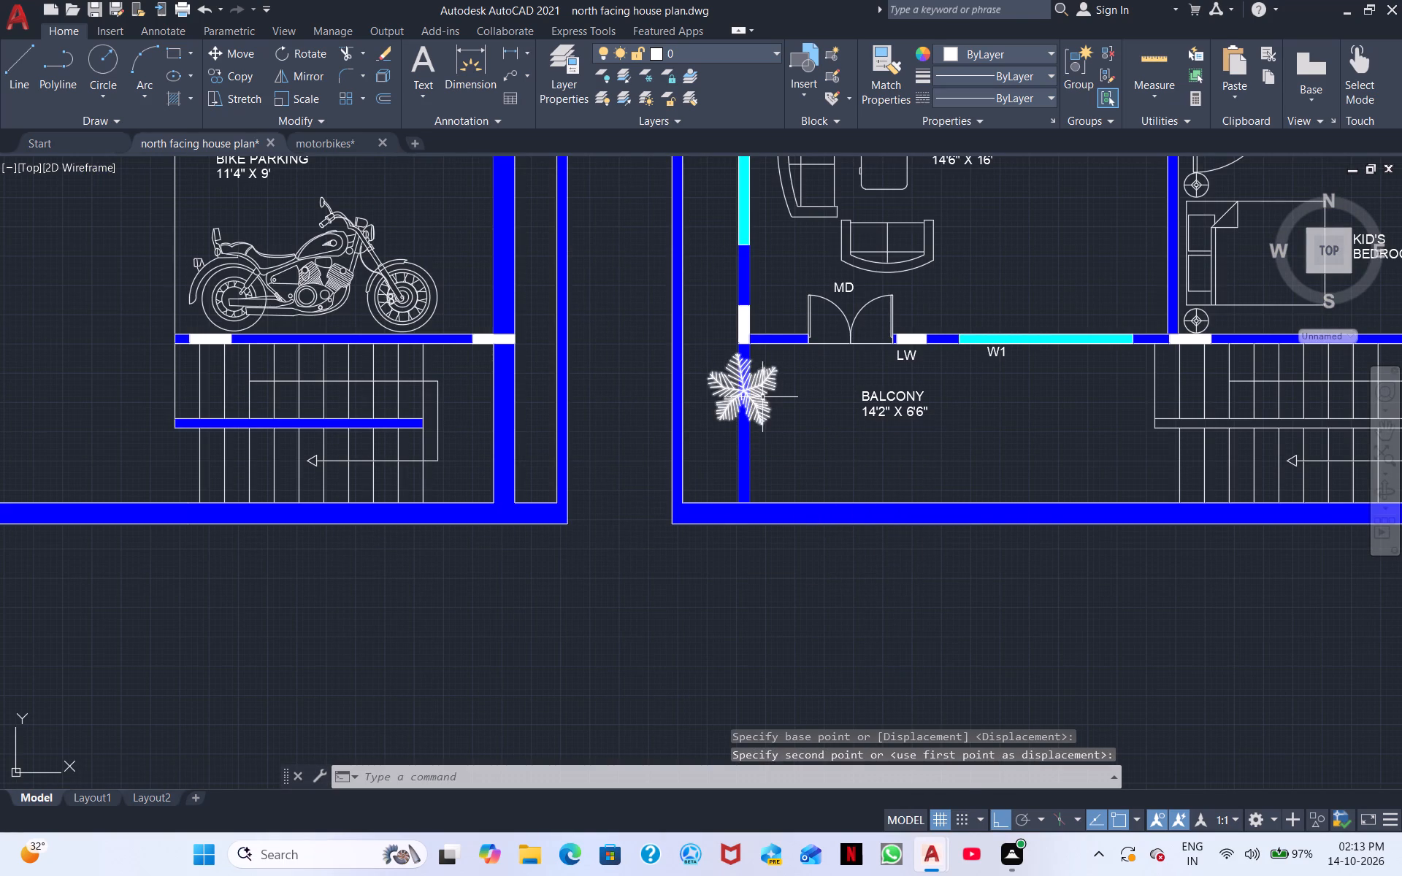
click(762, 397)
right_click(762, 397)
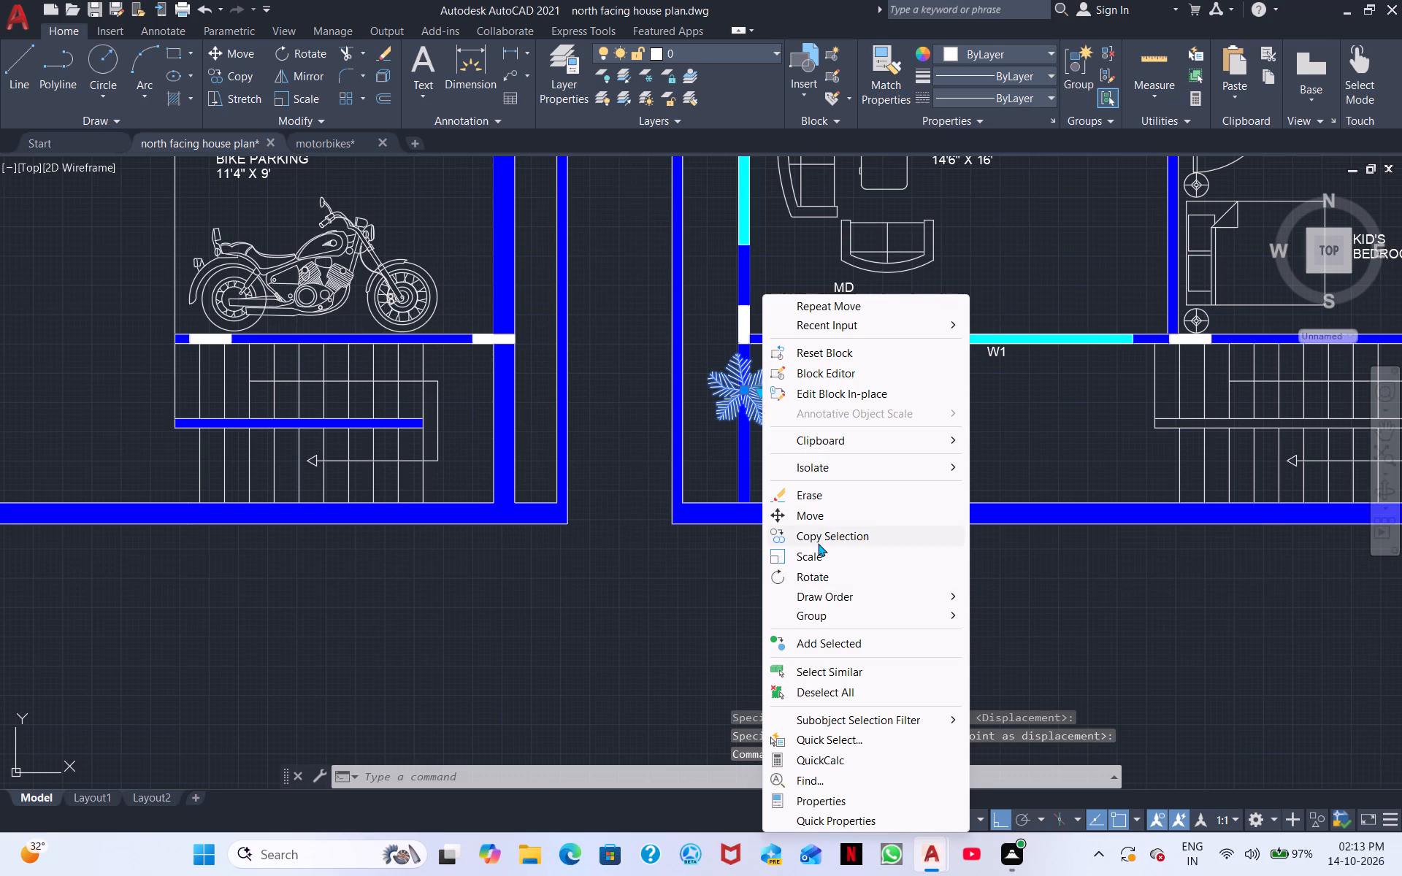
click(818, 516)
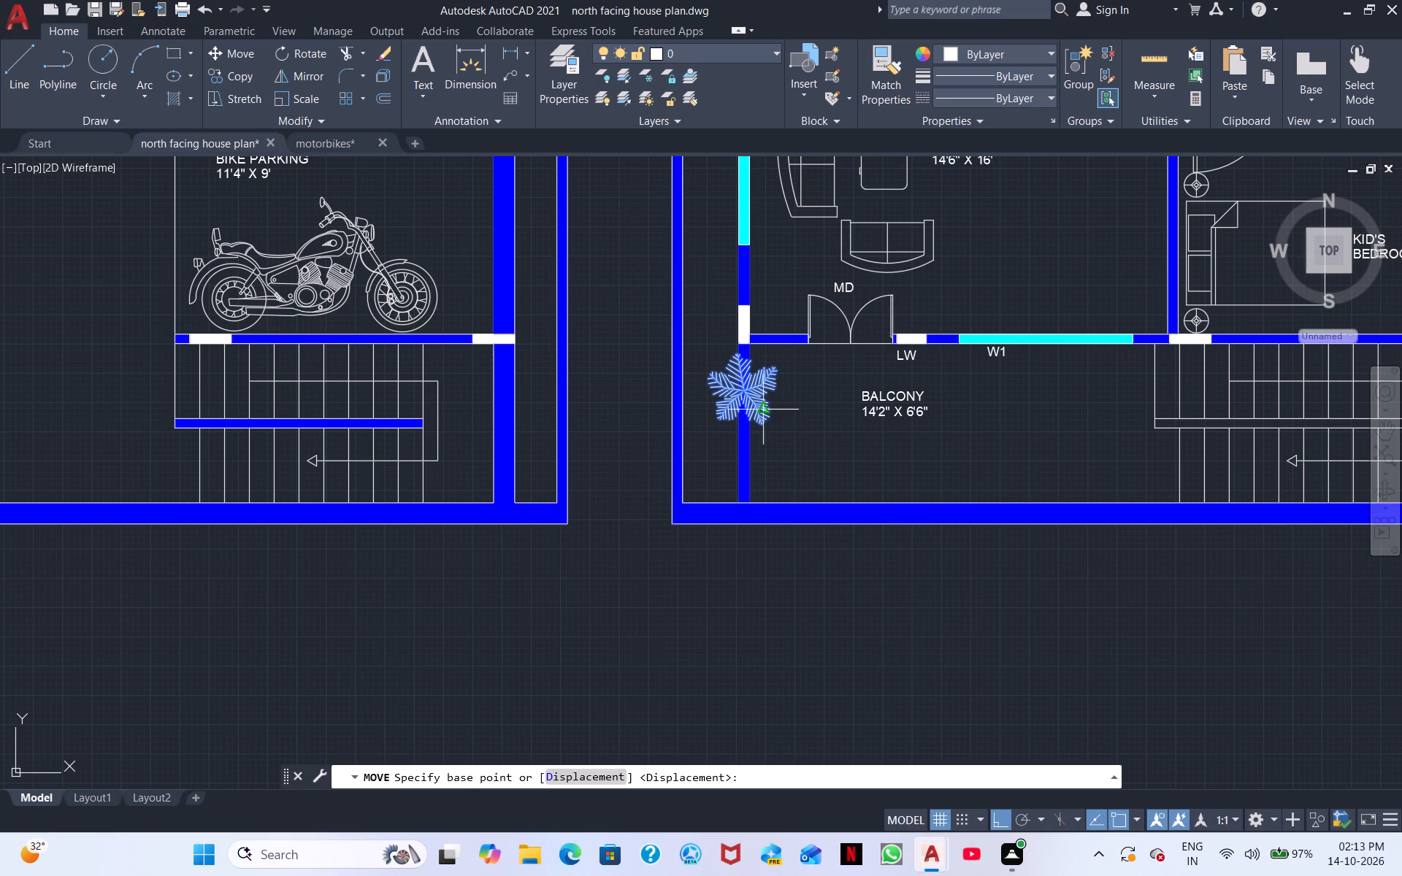
click(751, 396)
click(797, 370)
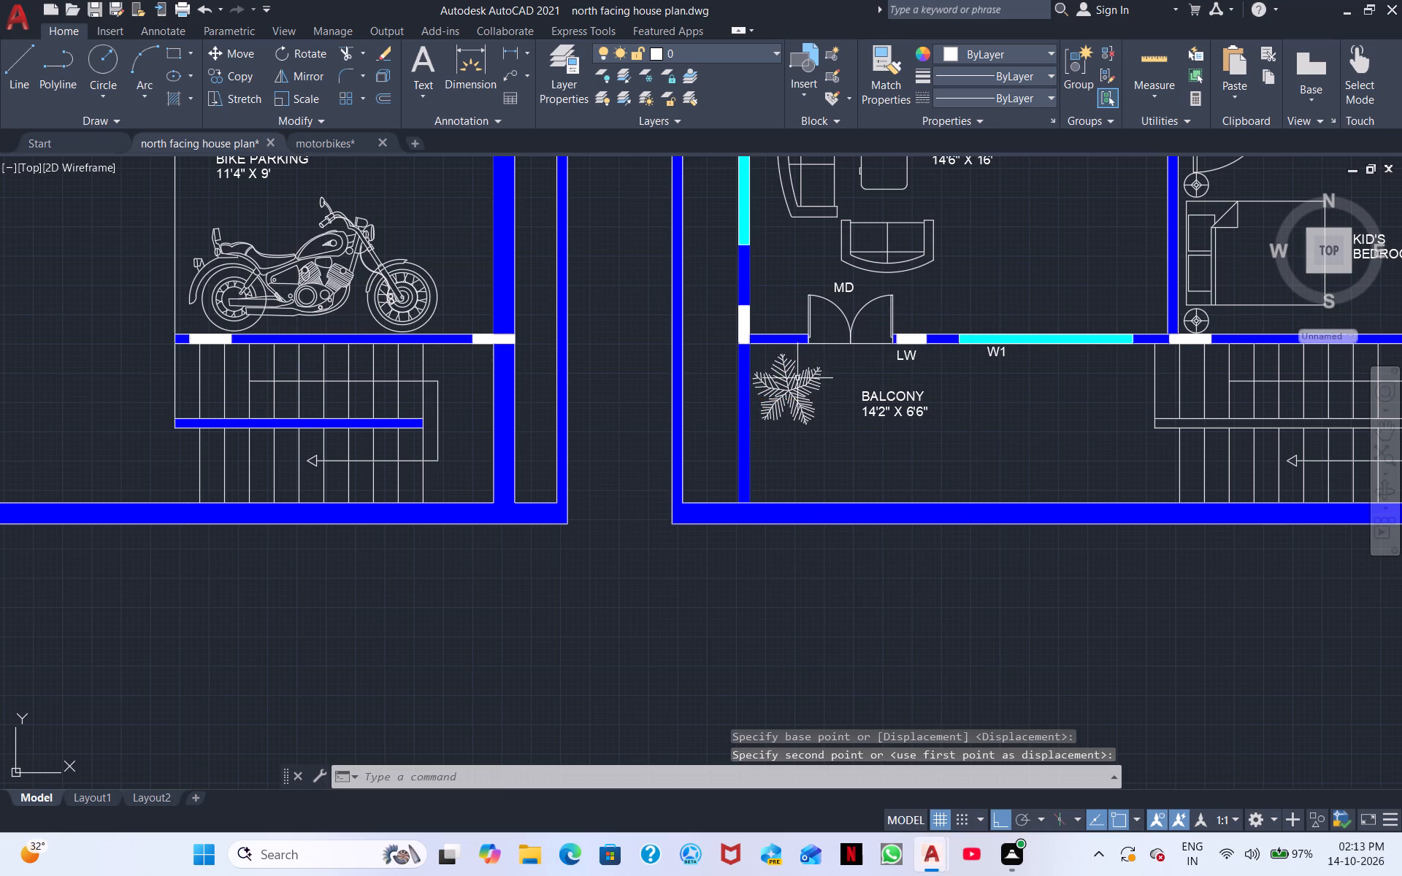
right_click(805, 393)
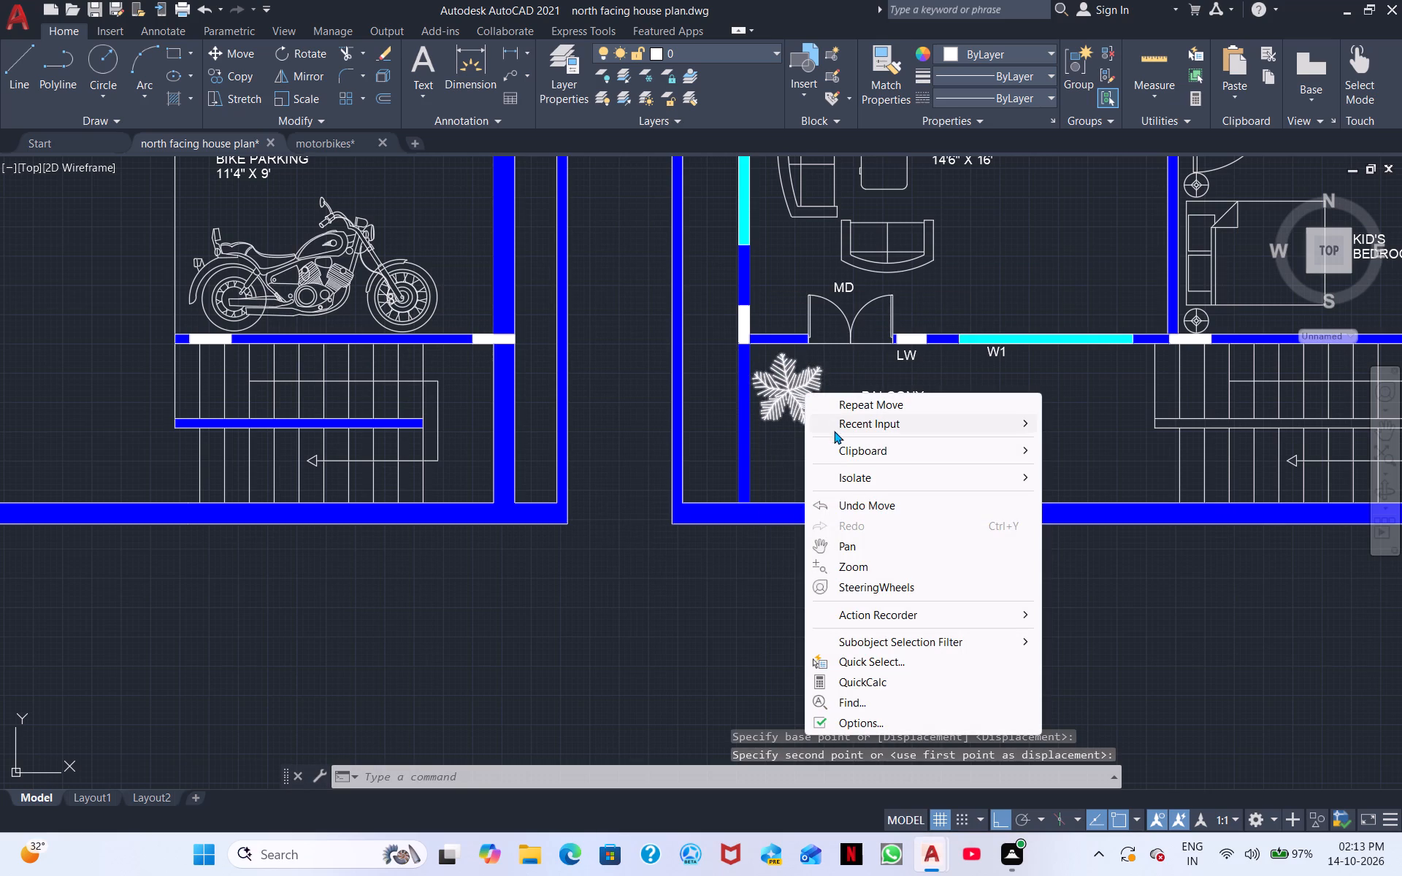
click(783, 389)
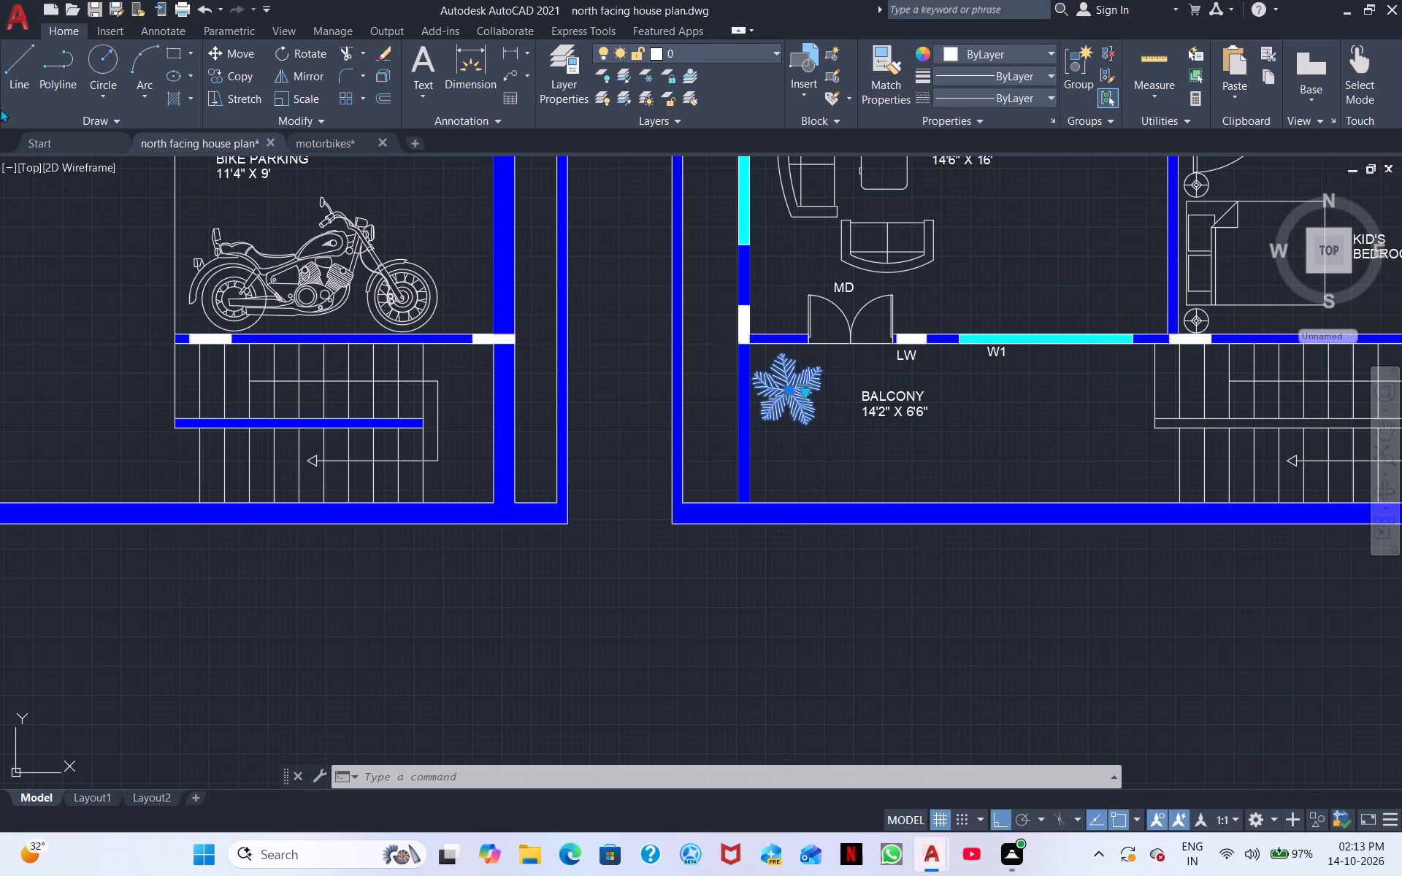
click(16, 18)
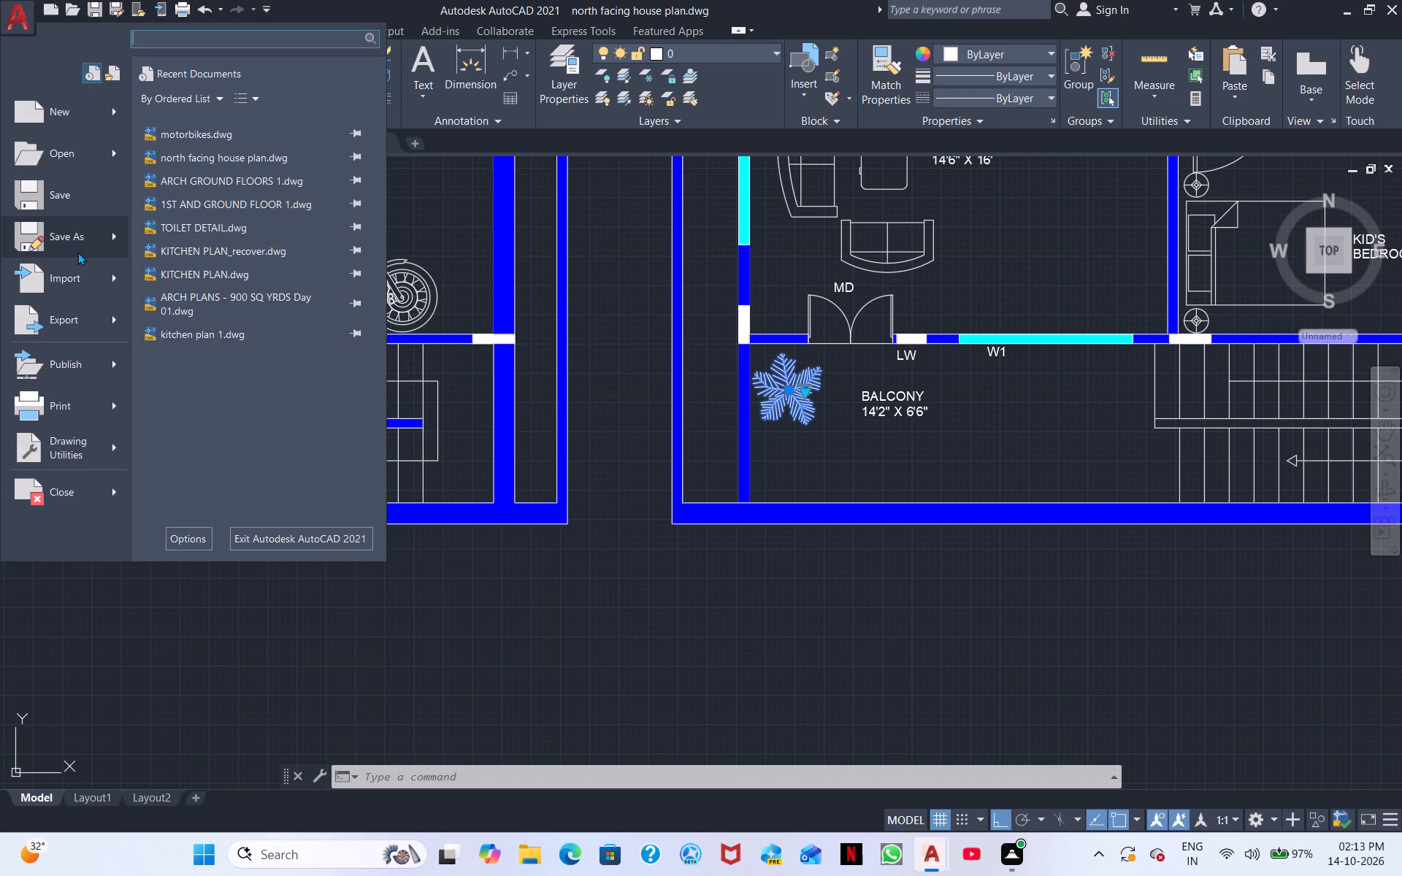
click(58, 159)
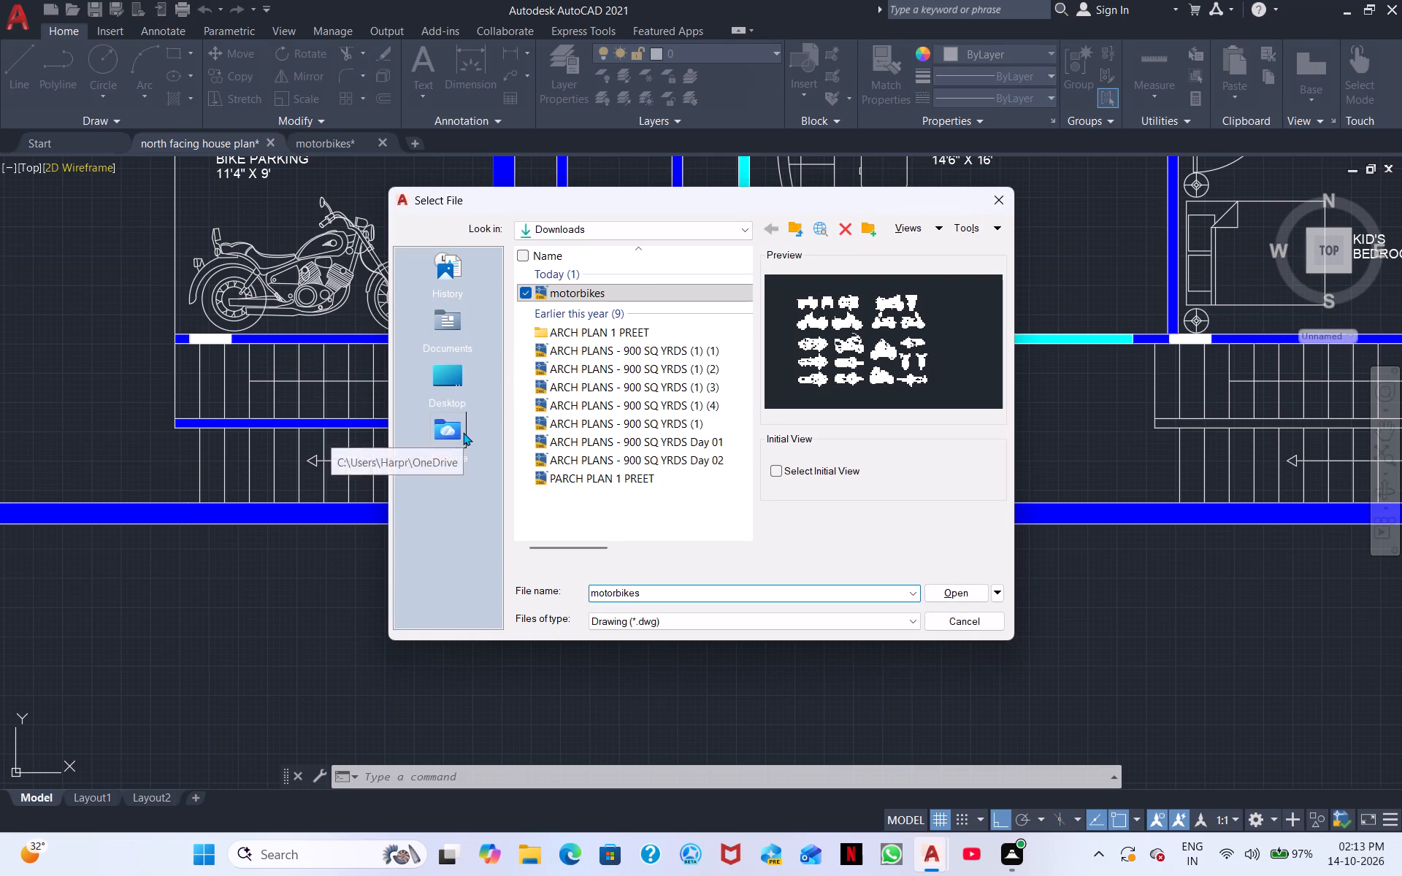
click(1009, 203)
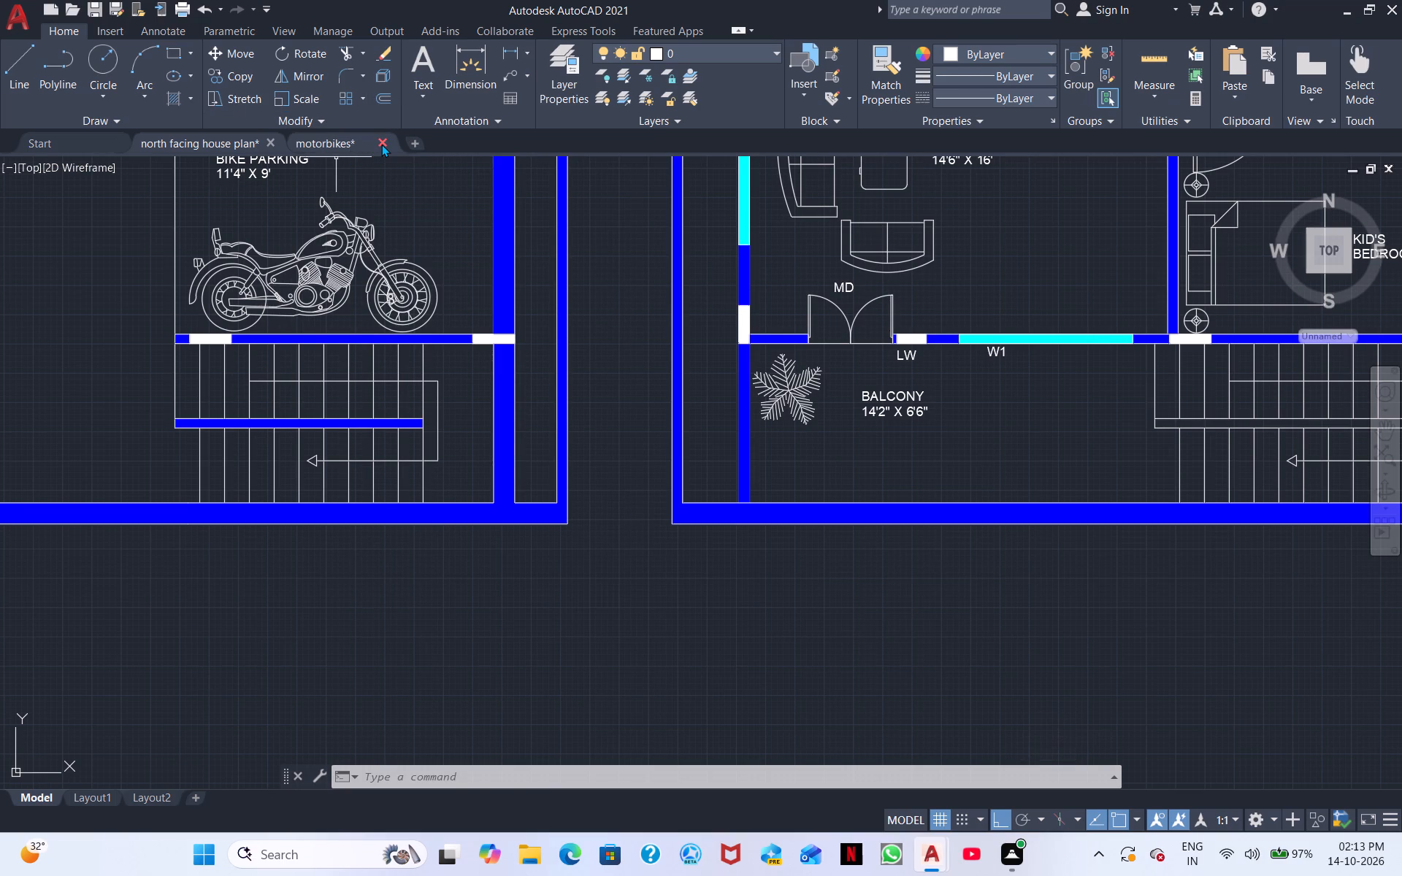
Look over the bike parking, balcony and neighbouring rooms of both floor plans to check the placed blocks.
scroll(376, 166, down, 1)
scroll(376, 166, up, 1)
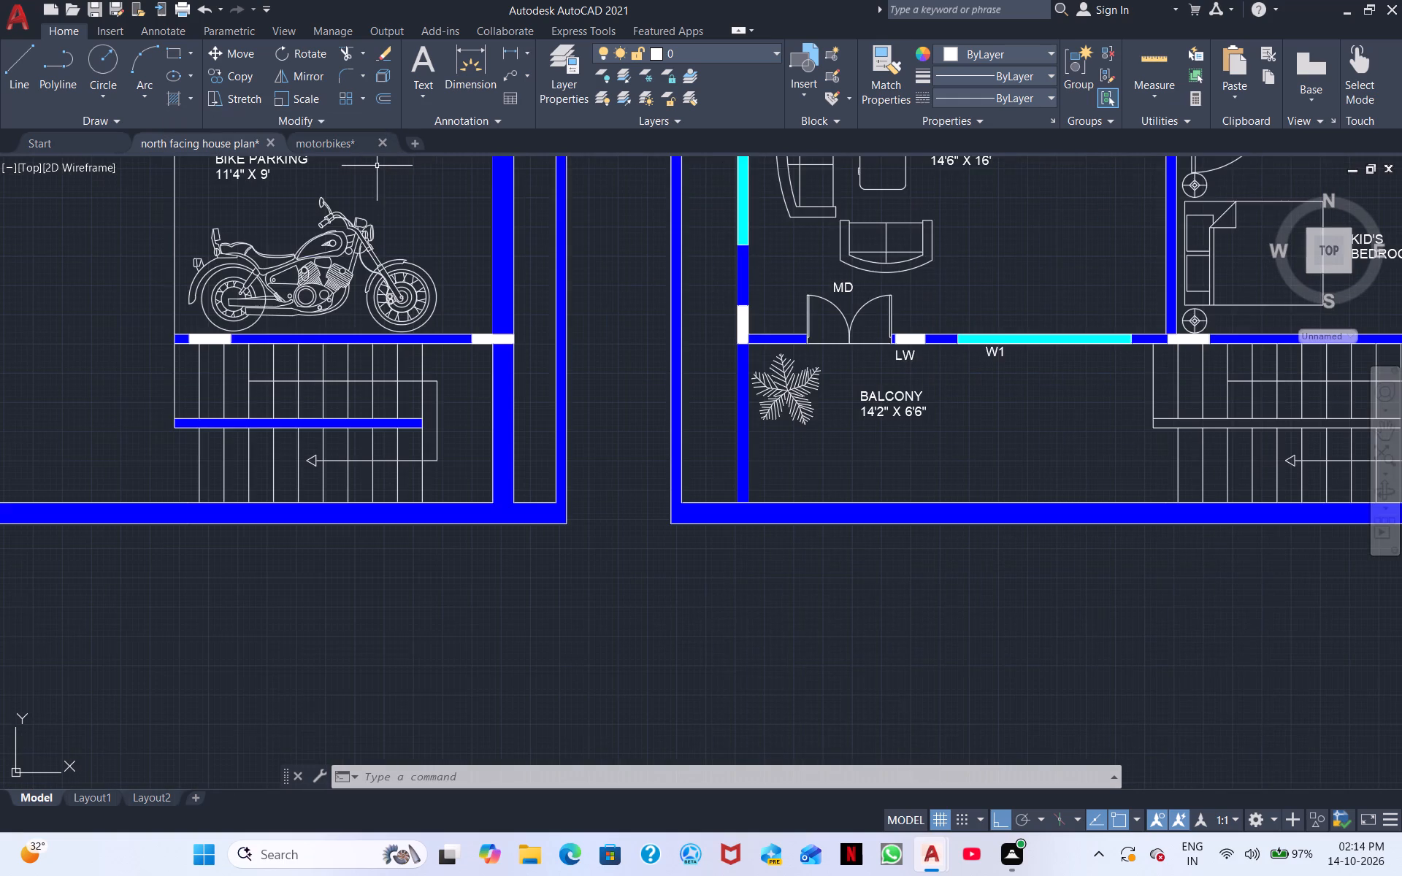
middle_drag(387, 182, 424, 395)
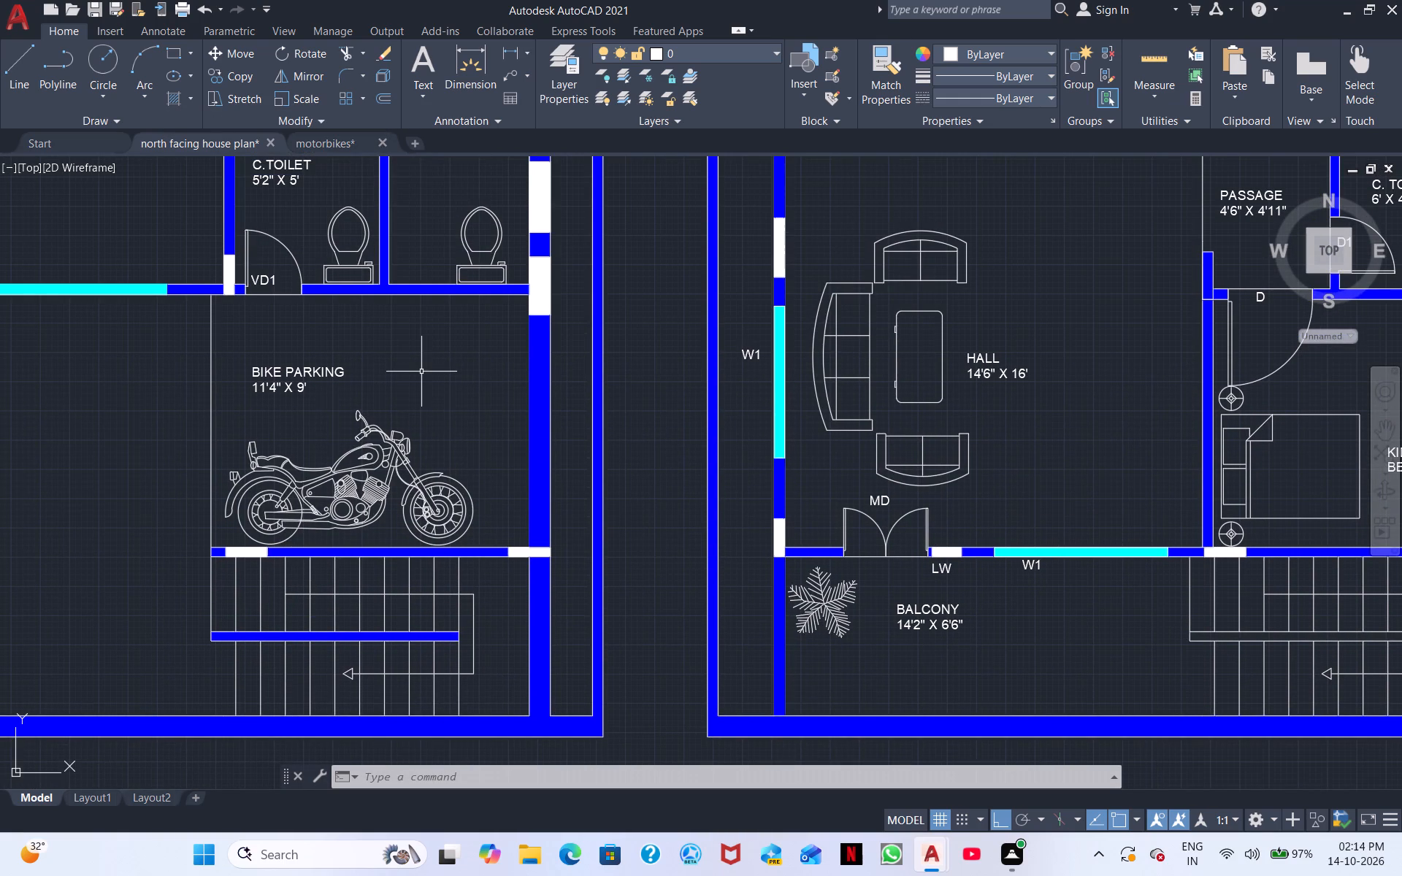
middle_drag(429, 402, 518, 552)
scroll(606, 444, down, 1)
middle_drag(531, 405, 552, 480)
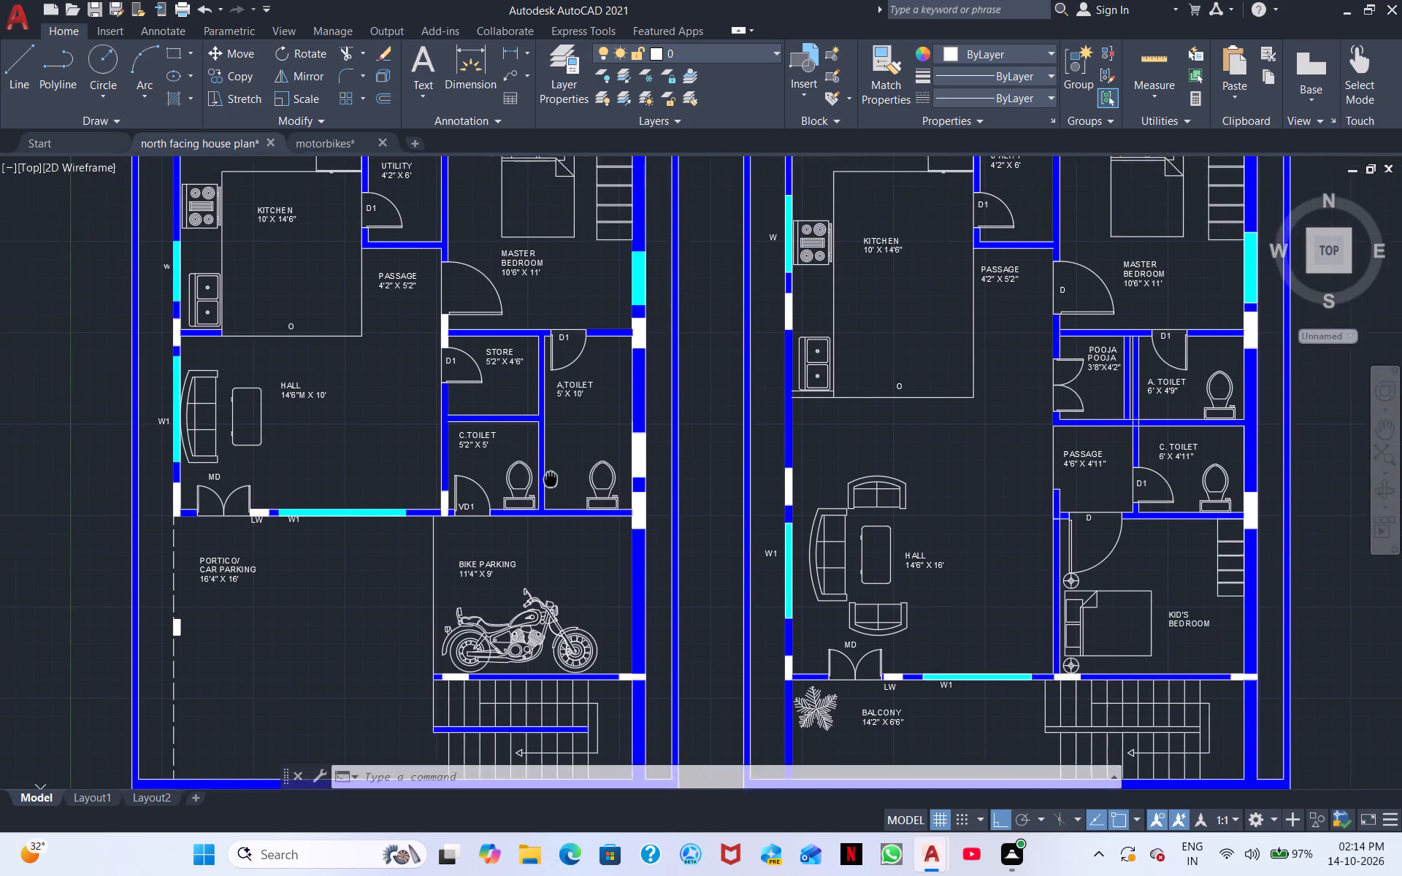
middle_drag(552, 480, 597, 506)
scroll(403, 340, up, 1)
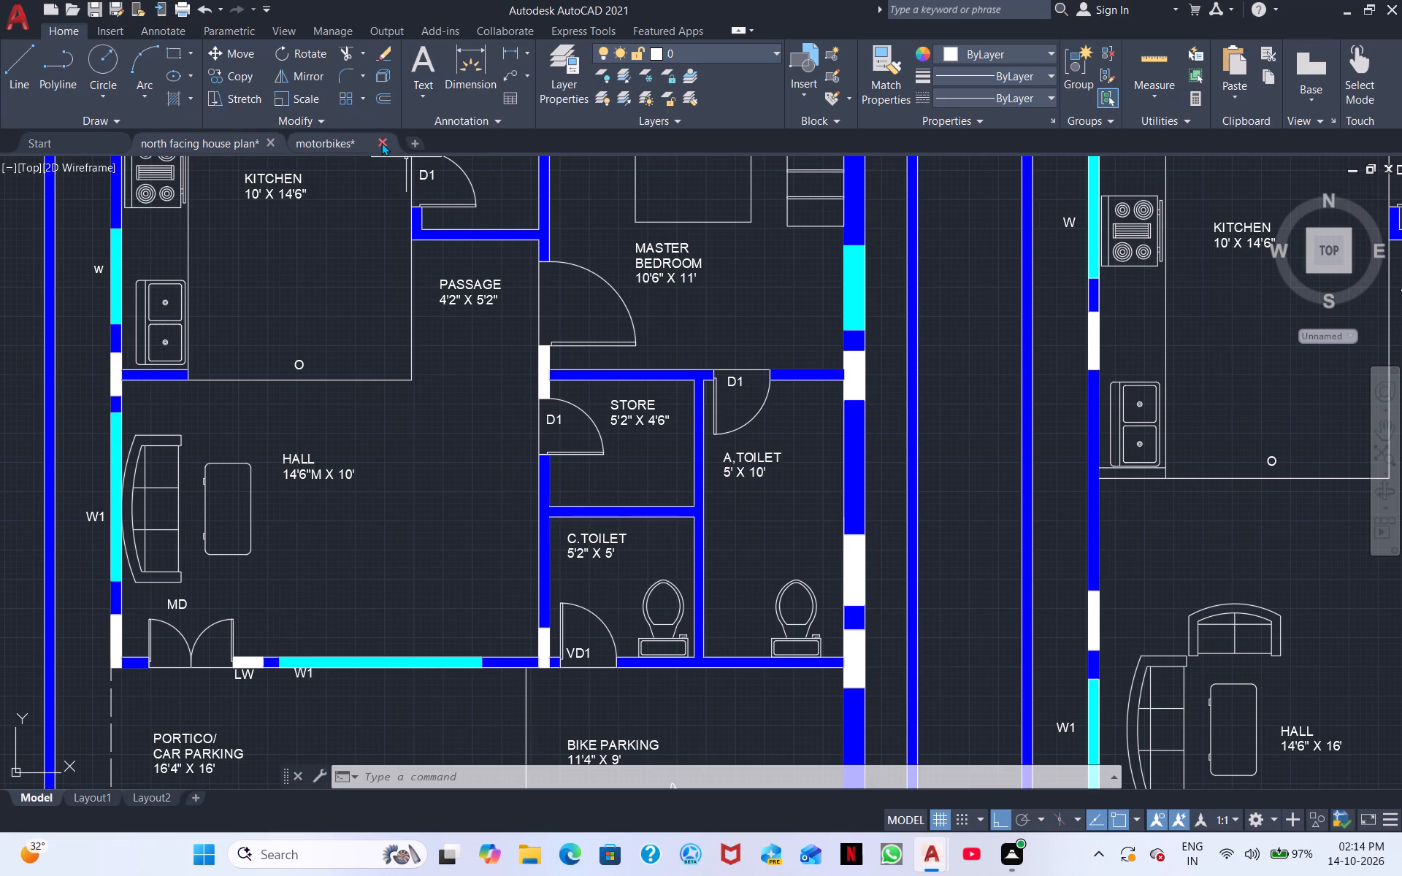
Close the motorbikes drawing and save its changes.
click(381, 142)
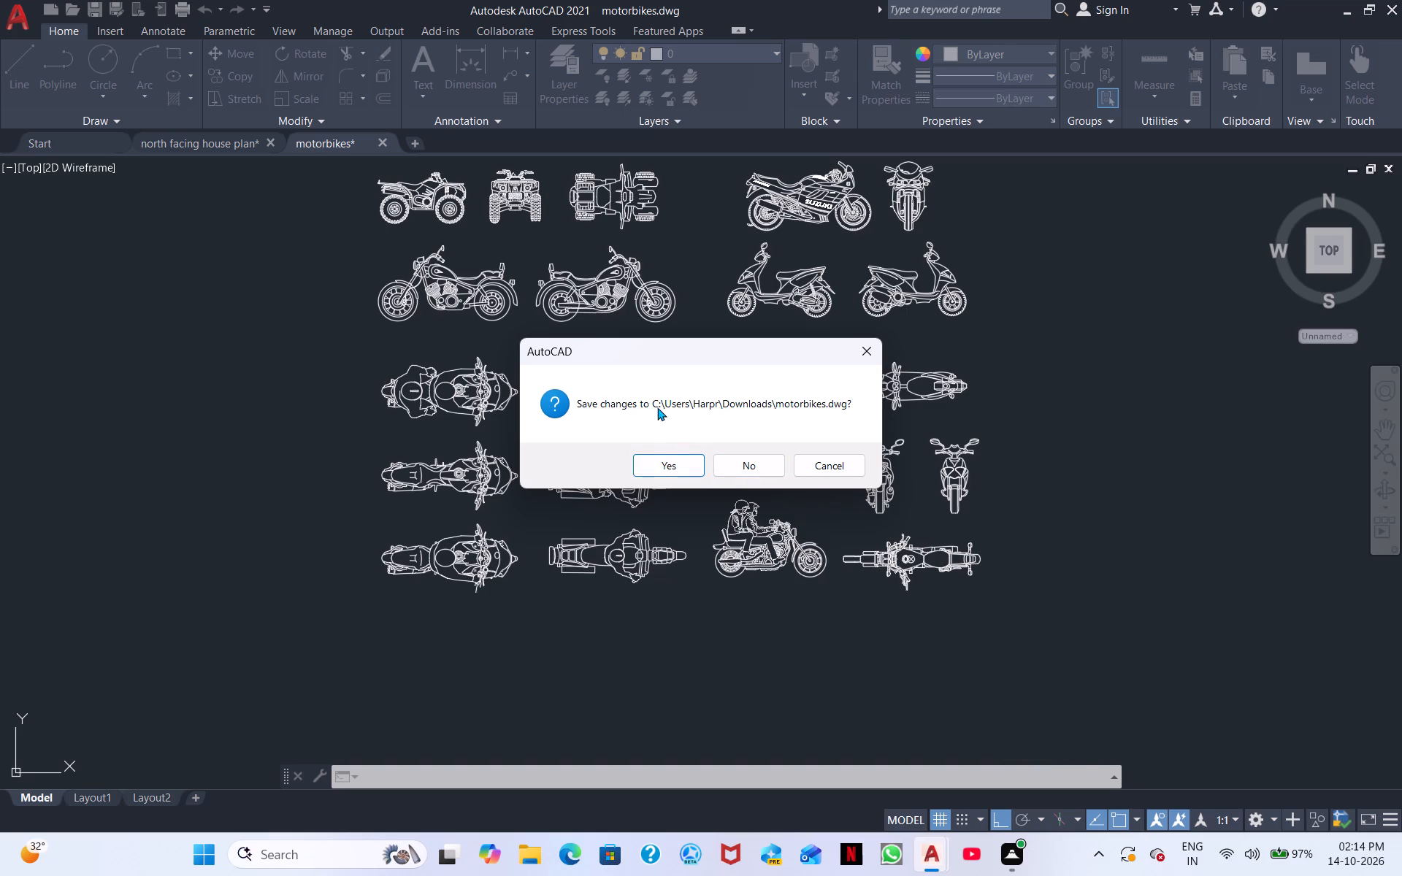
click(675, 462)
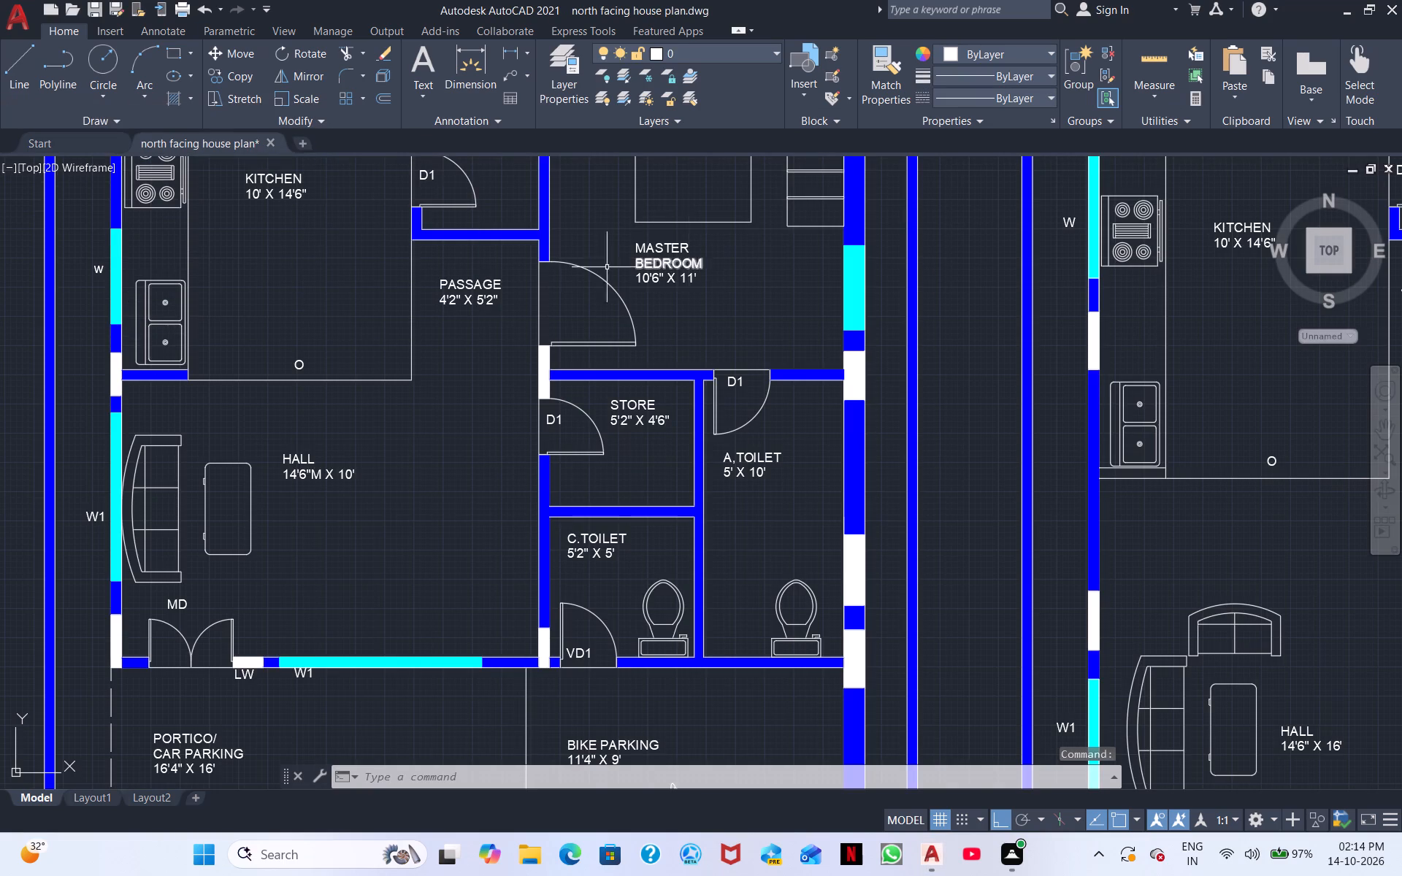
Review the layout of both complete floor plans in the north facing house plan drawing.
scroll(627, 530, down, 1)
middle_drag(454, 520, 616, 623)
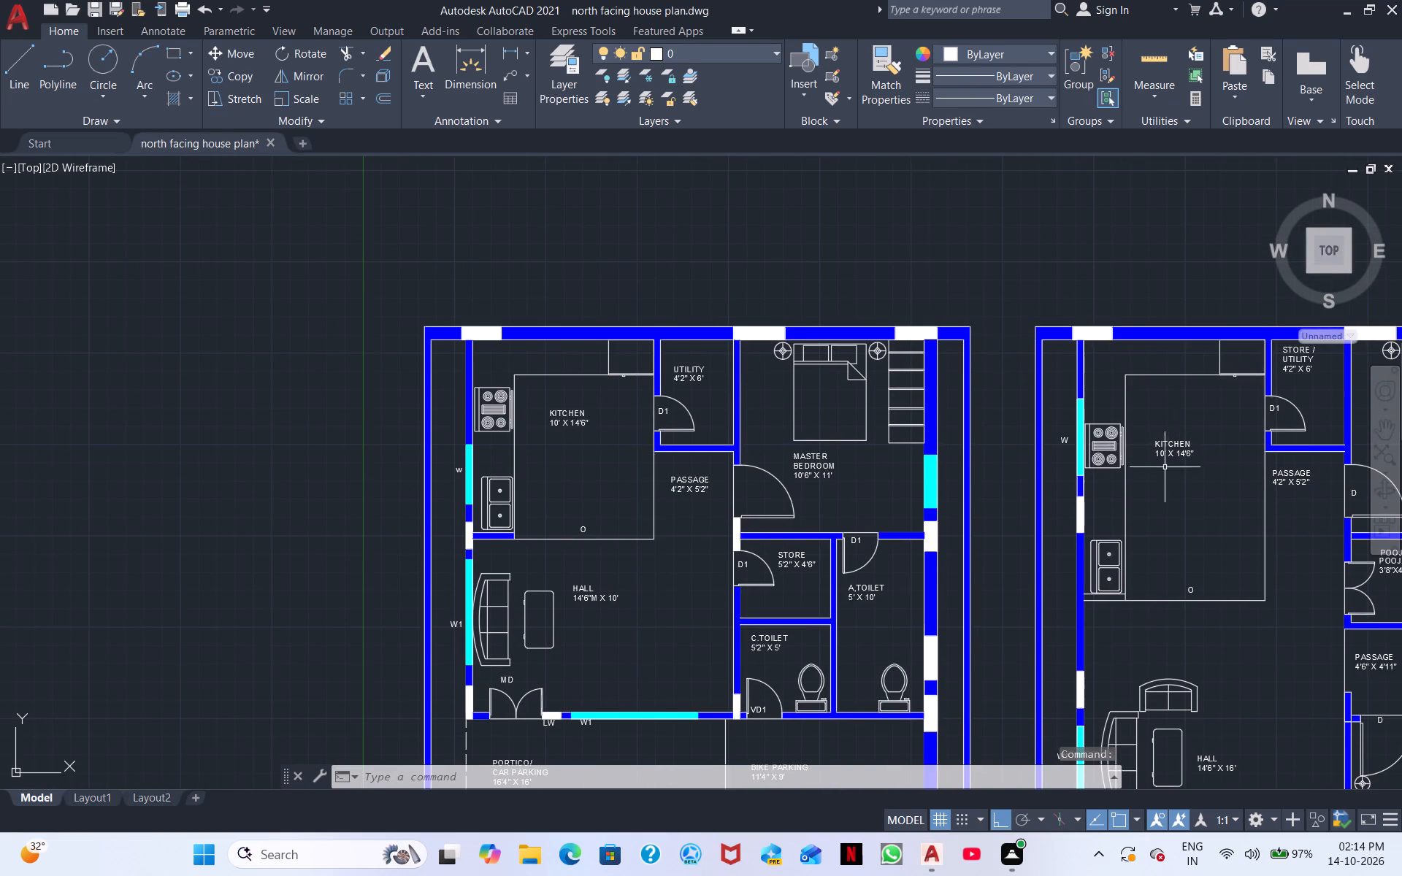
scroll(1165, 472, down, 2)
scroll(1140, 434, up, 2)
middle_drag(1184, 484, 1089, 306)
middle_drag(1227, 480, 1165, 335)
scroll(1172, 388, down, 1)
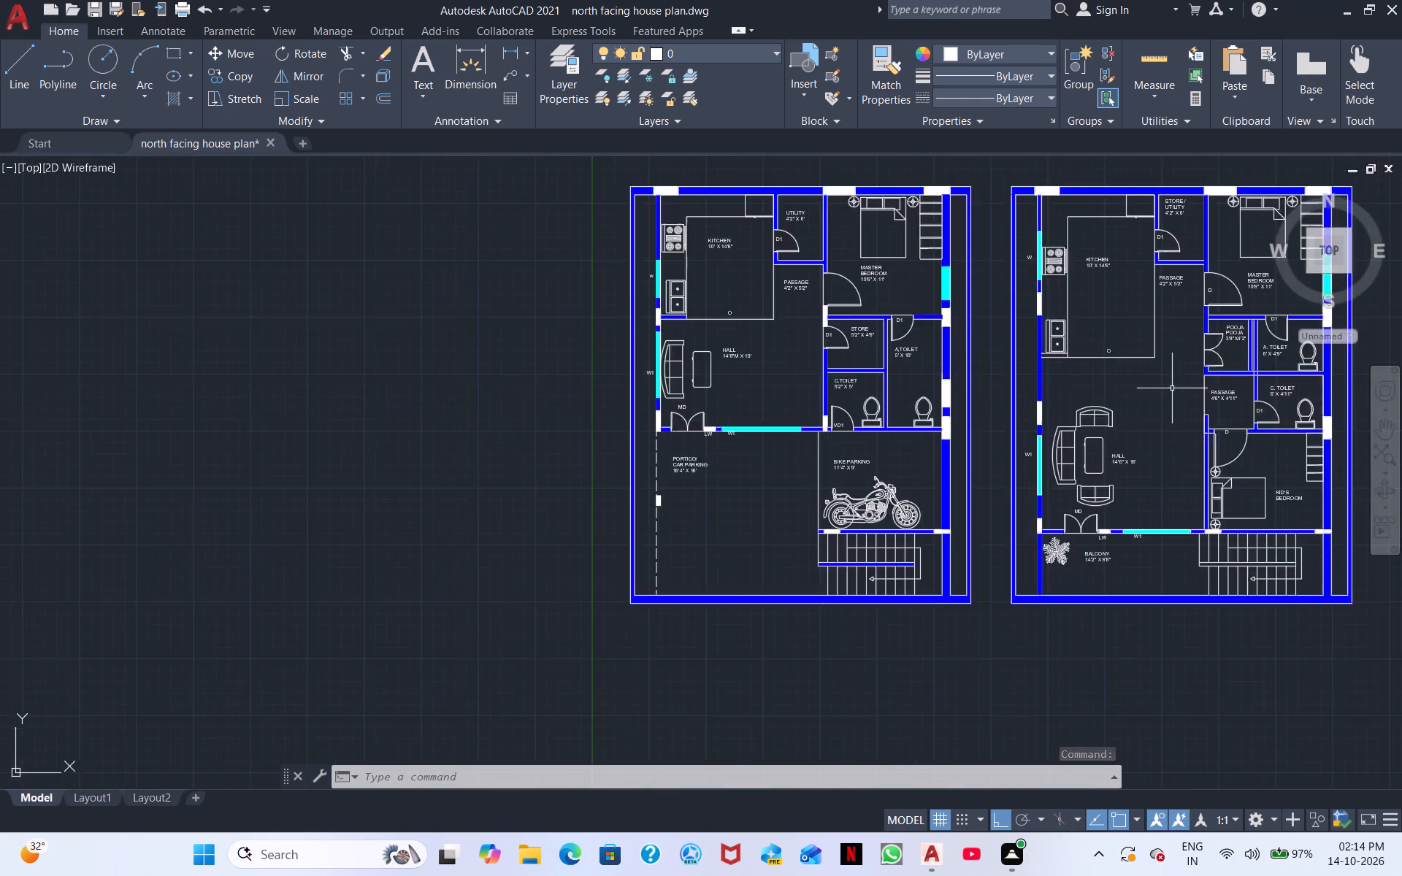
scroll(1172, 388, down, 1)
middle_drag(1170, 519, 683, 669)
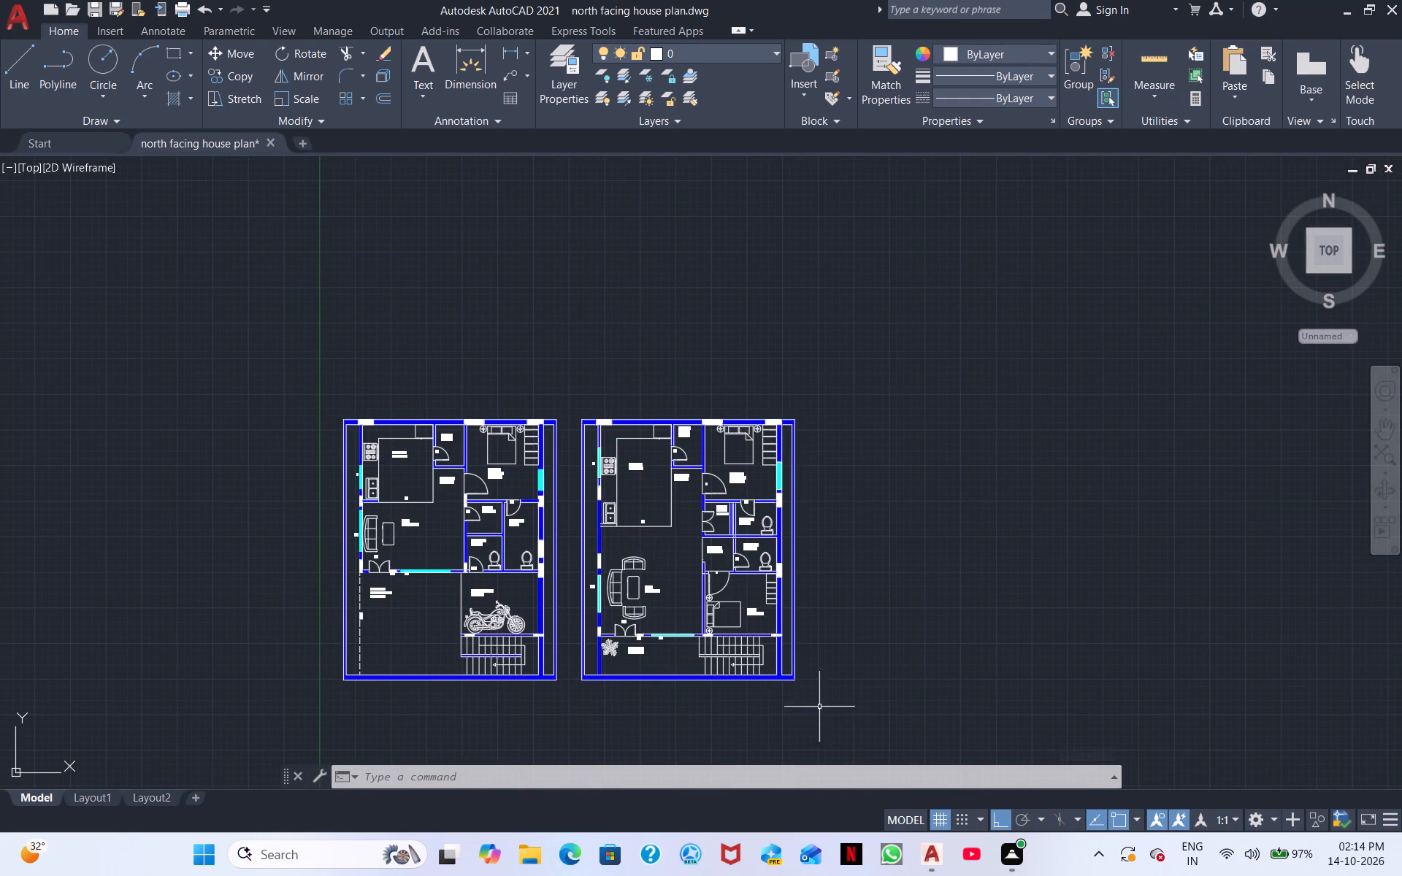
Copy the balcony plant straight down to make a second plant directly below it, against the balcony's west wall.
middle_drag(776, 649, 924, 548)
scroll(738, 556, up, 3)
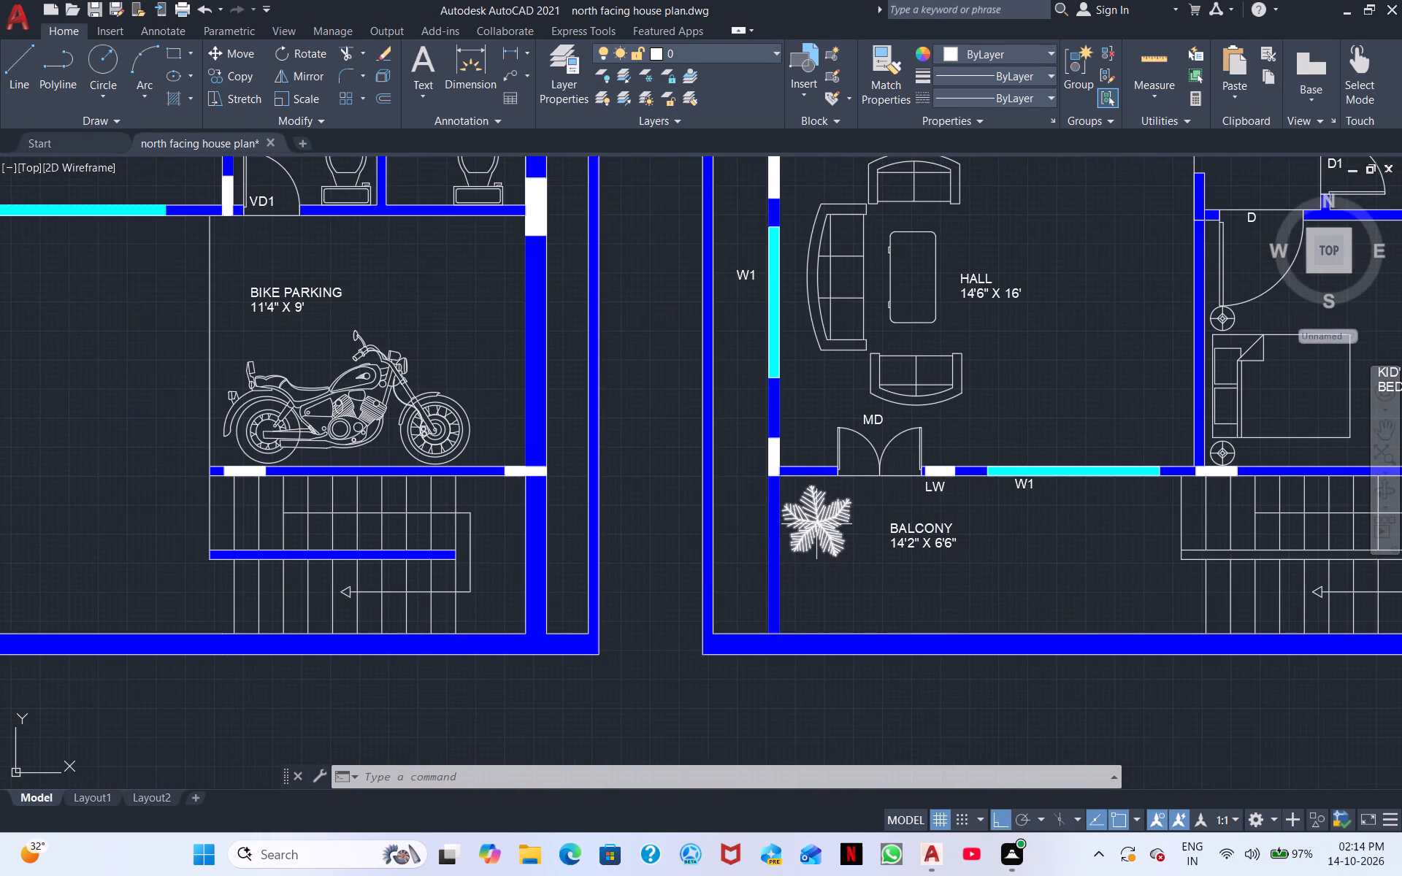
click(814, 524)
right_click(812, 524)
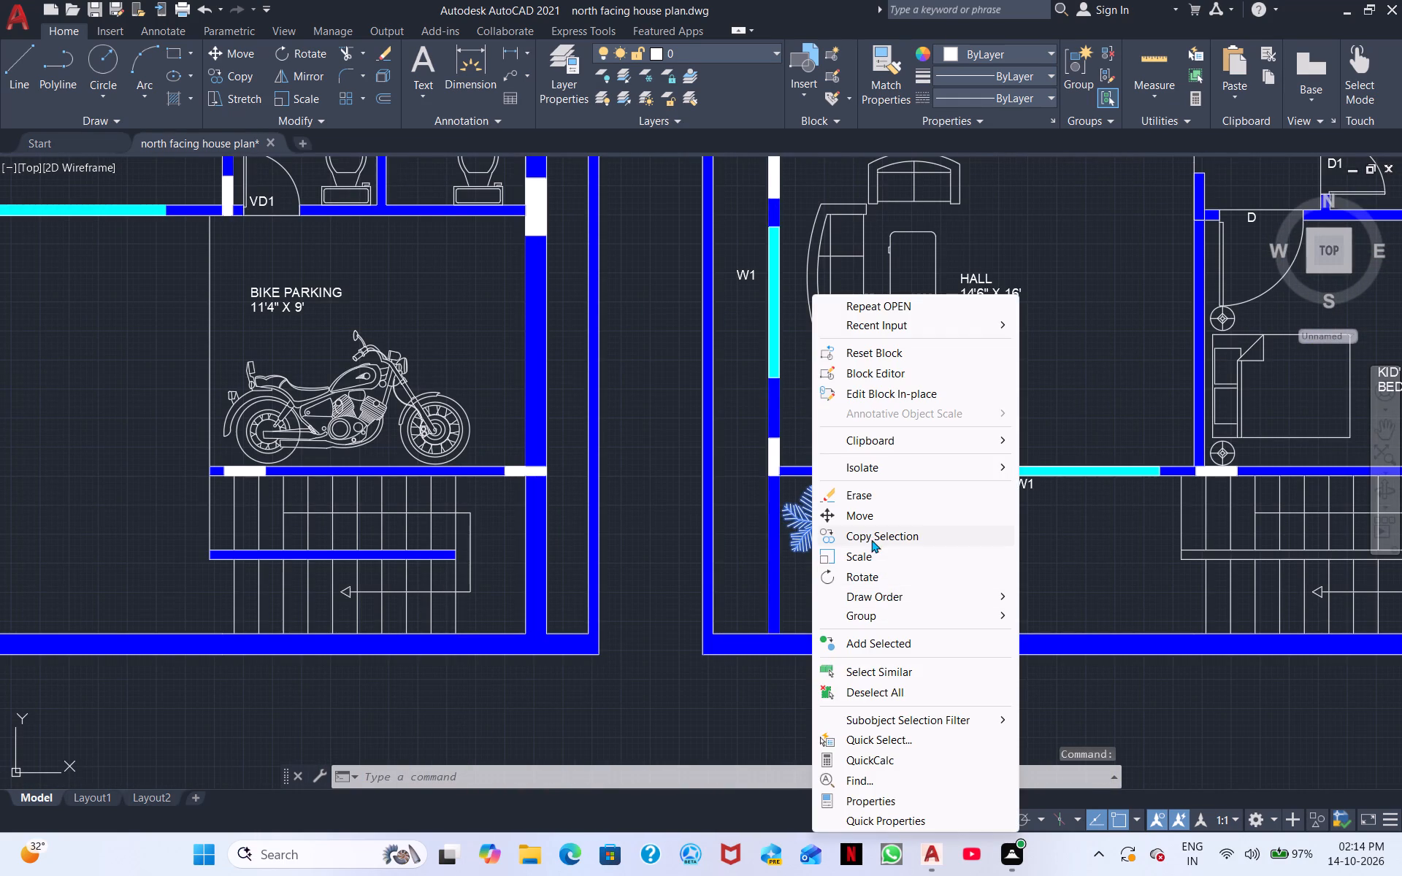
click(872, 537)
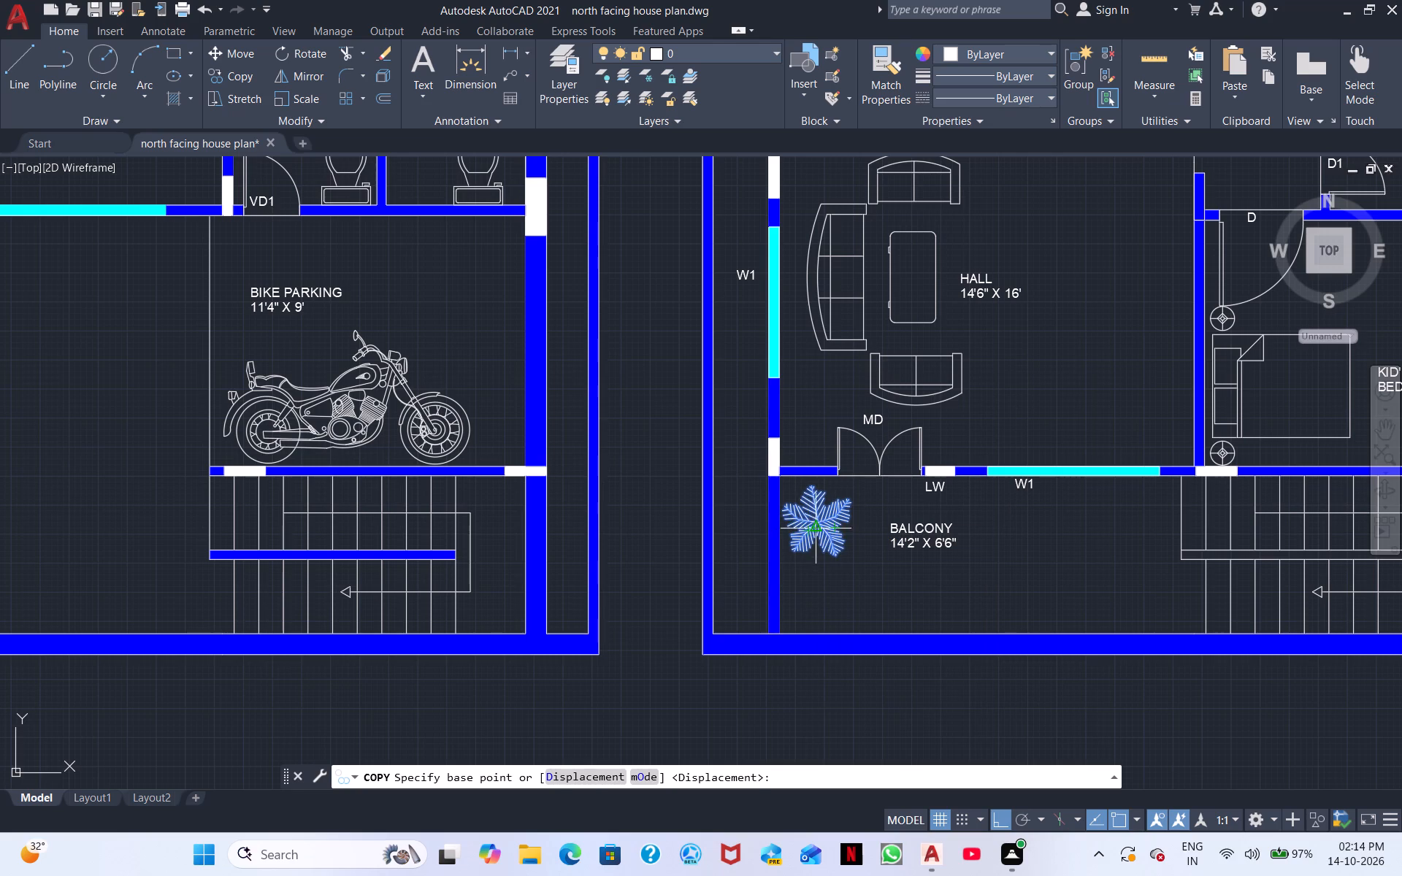
click(817, 520)
click(851, 592)
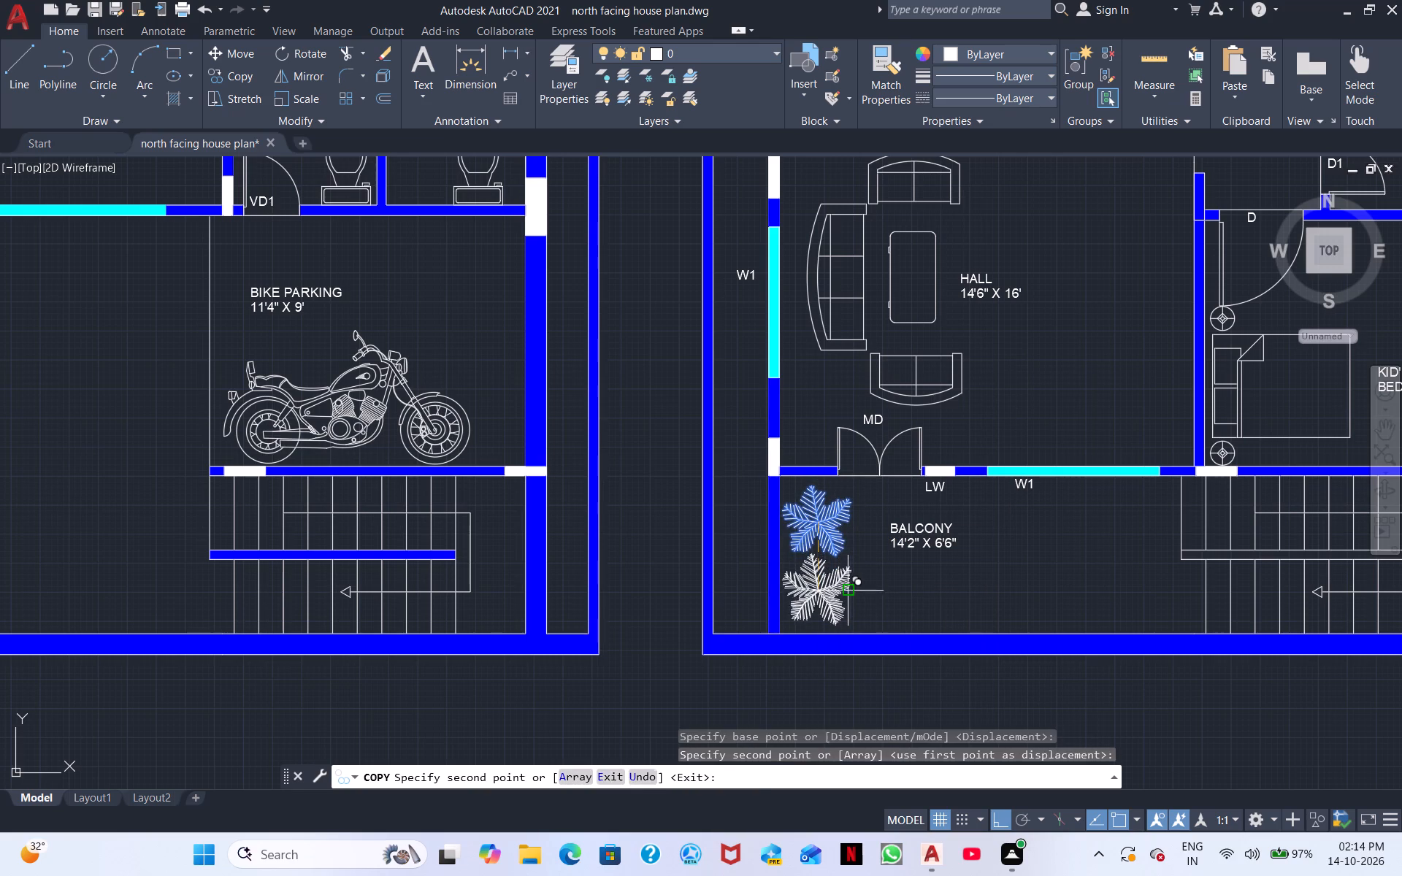
key(grave)
key(Escape)
Select both floor plans with all their contents and save the north facing house plan drawing.
scroll(849, 624, down, 2)
middle_drag(877, 650, 906, 619)
drag(981, 665, 973, 663)
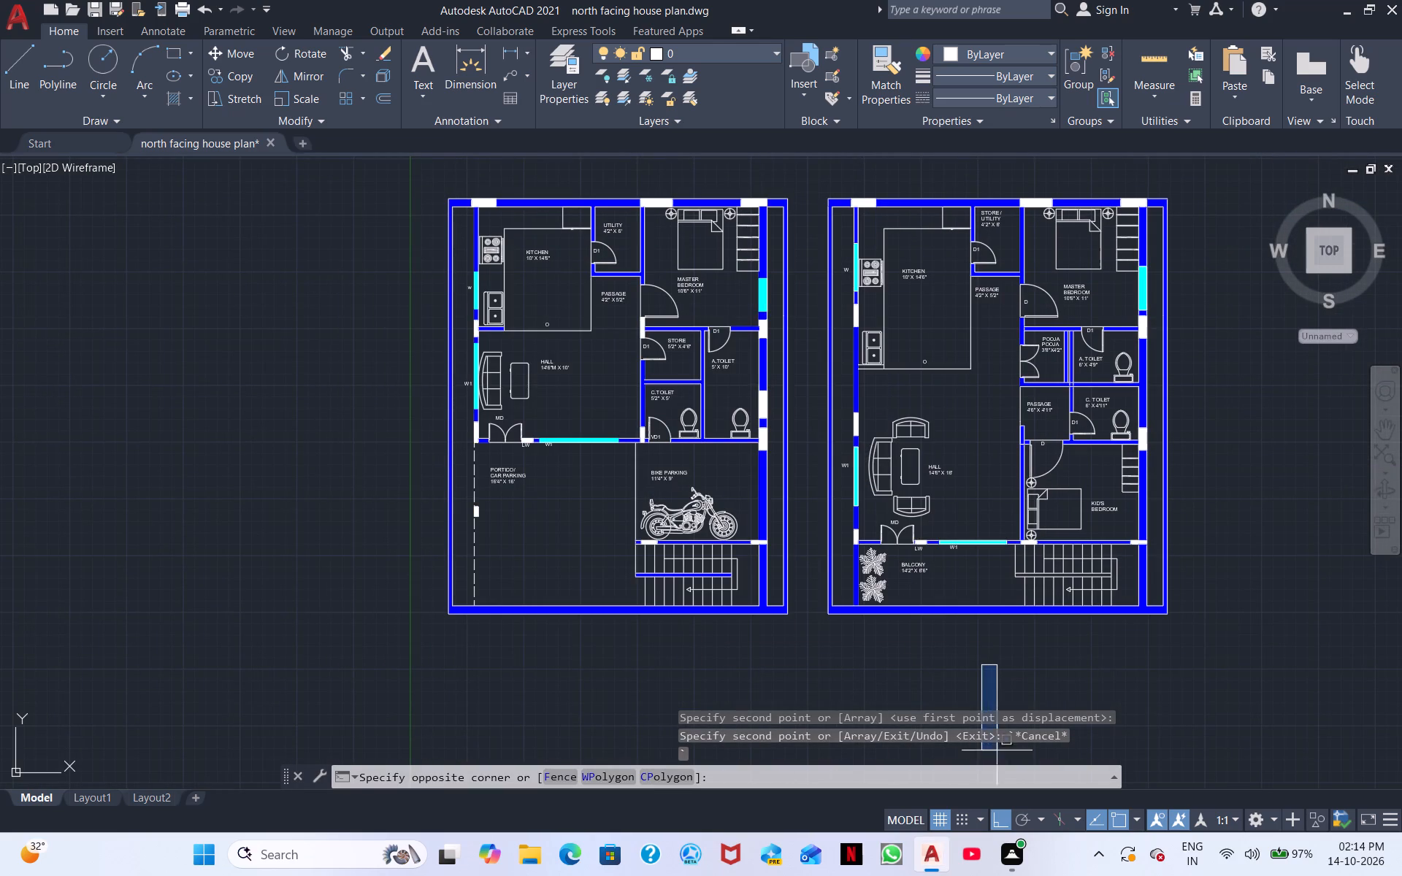
click(1093, 658)
click(1254, 678)
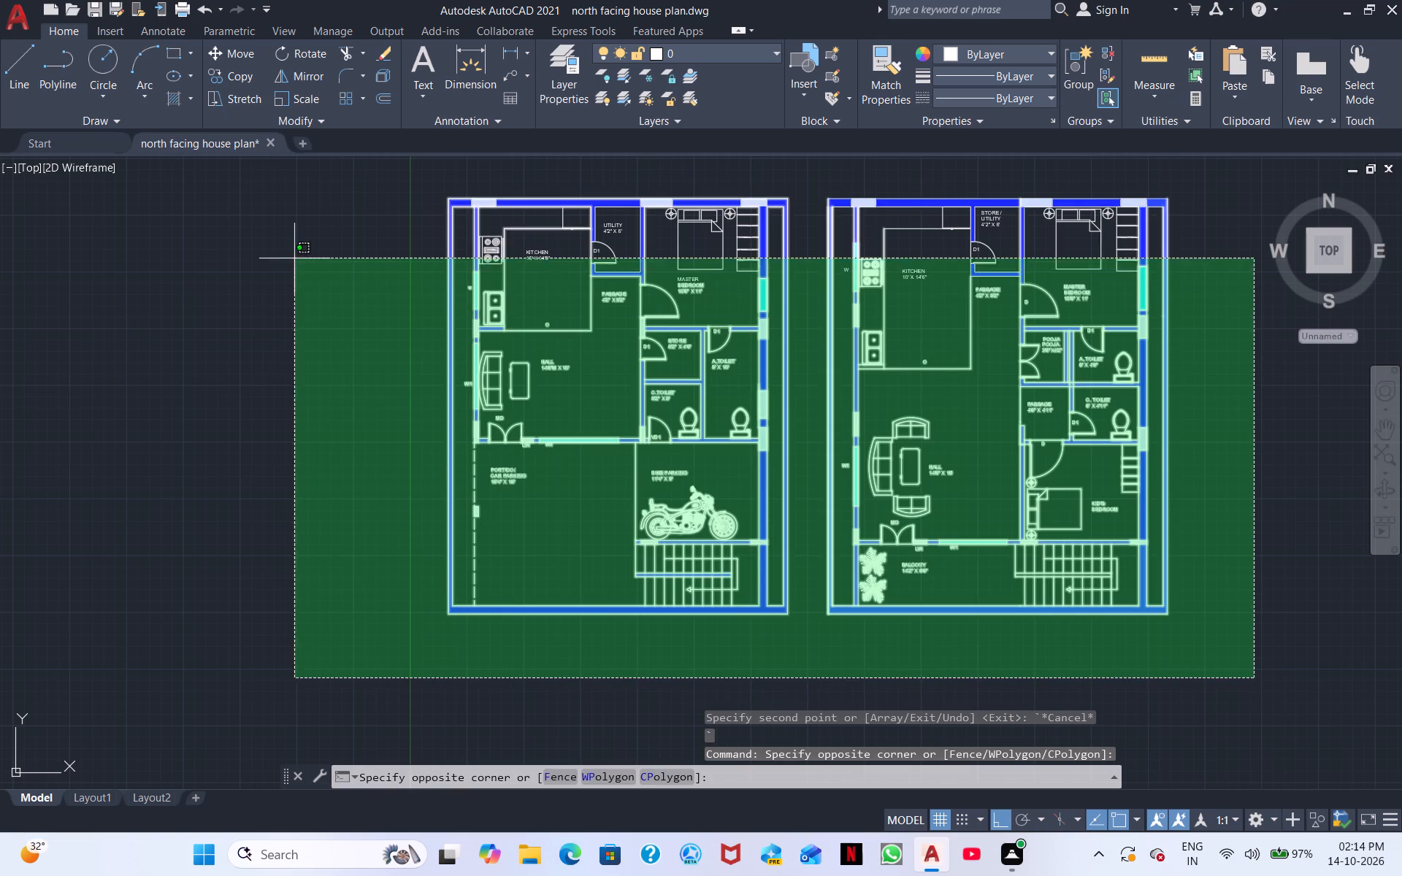
click(323, 165)
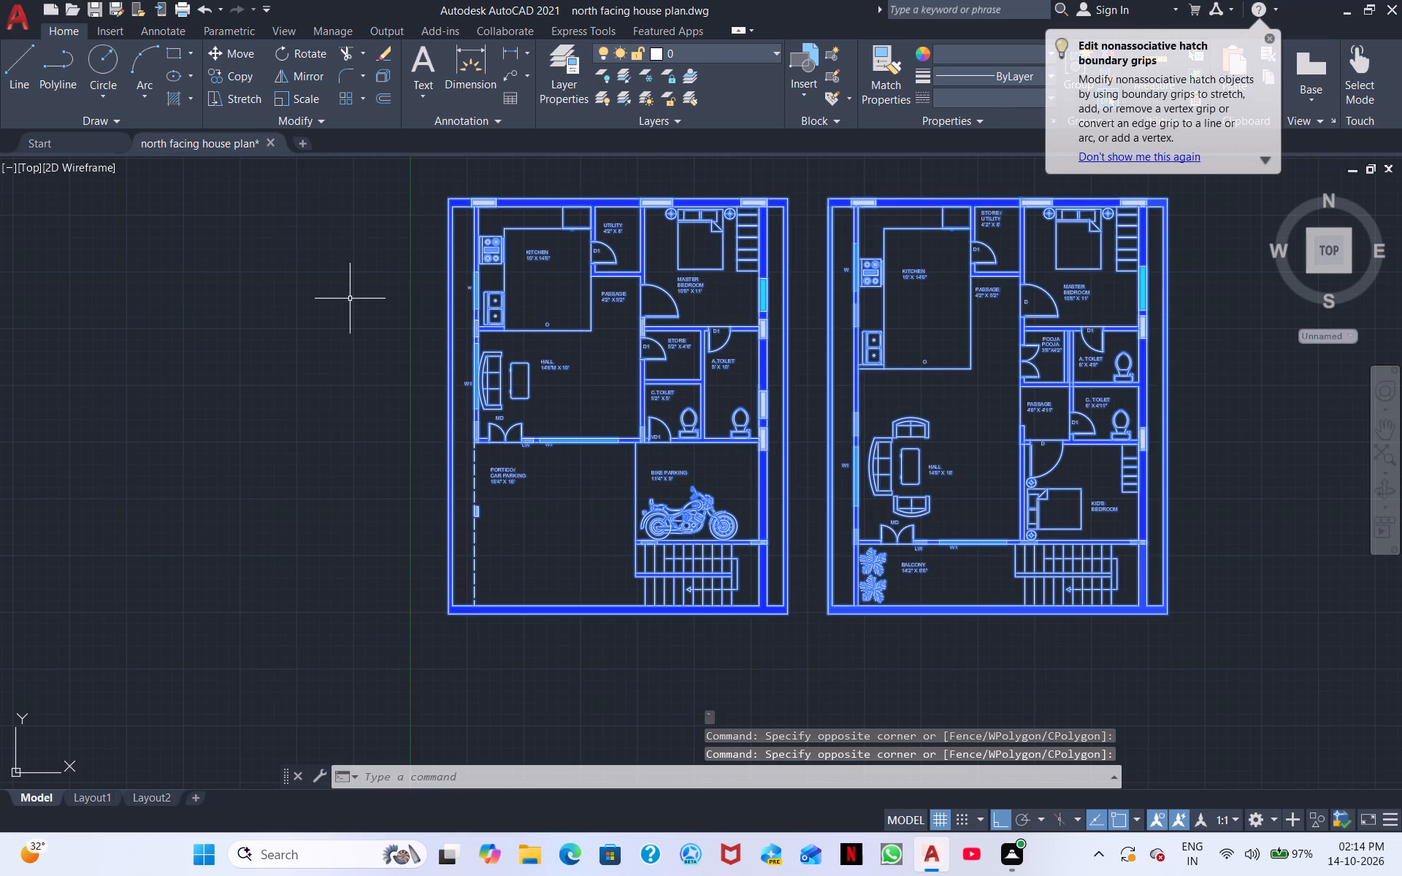
key(ctrl+s)
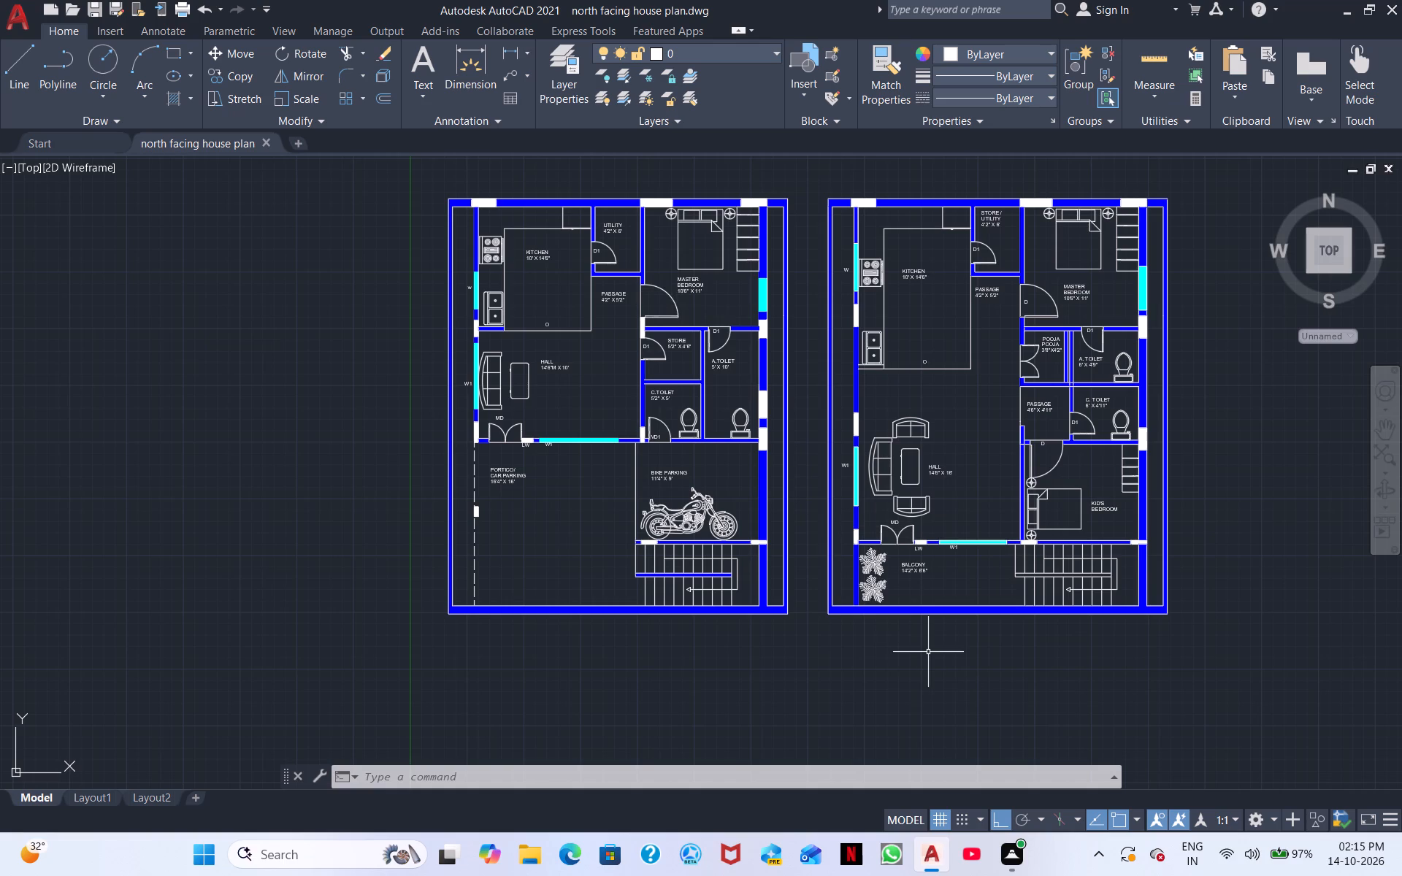
Check the Open and Save options, including the log file setting, and apply them.
text(OP)
key(space)
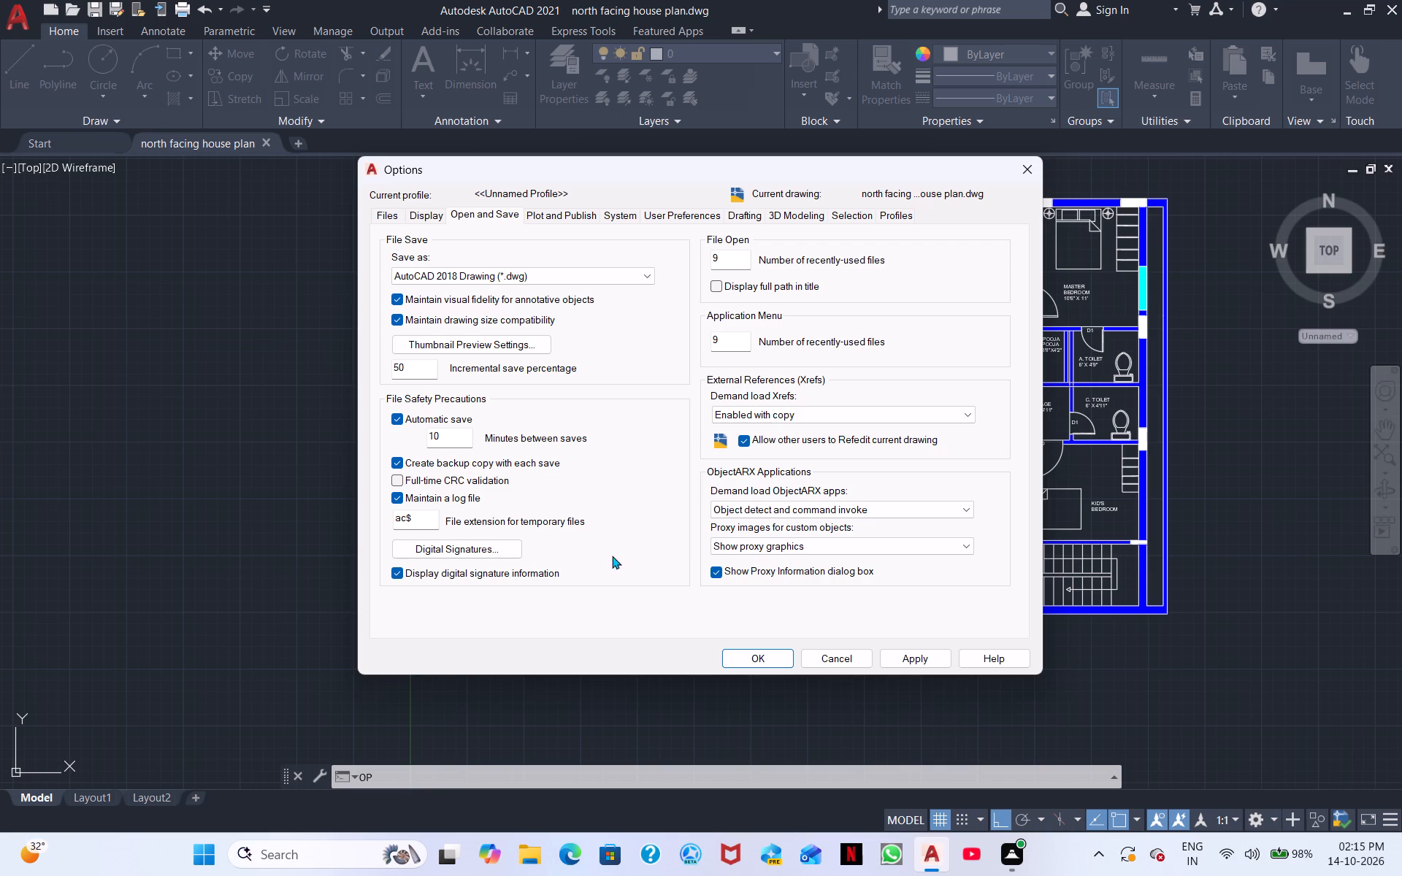
click(911, 657)
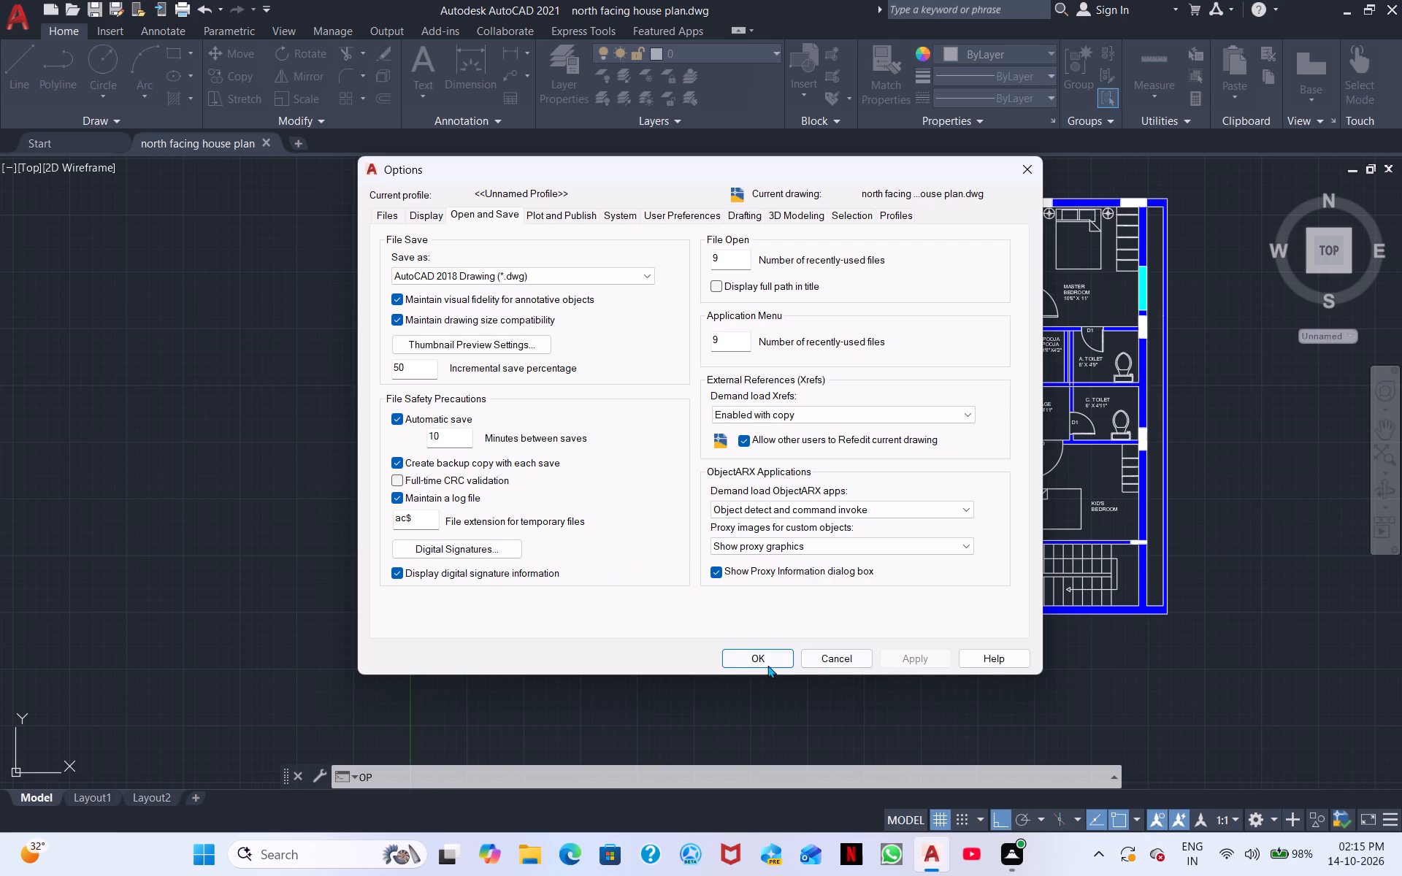
double_click(759, 659)
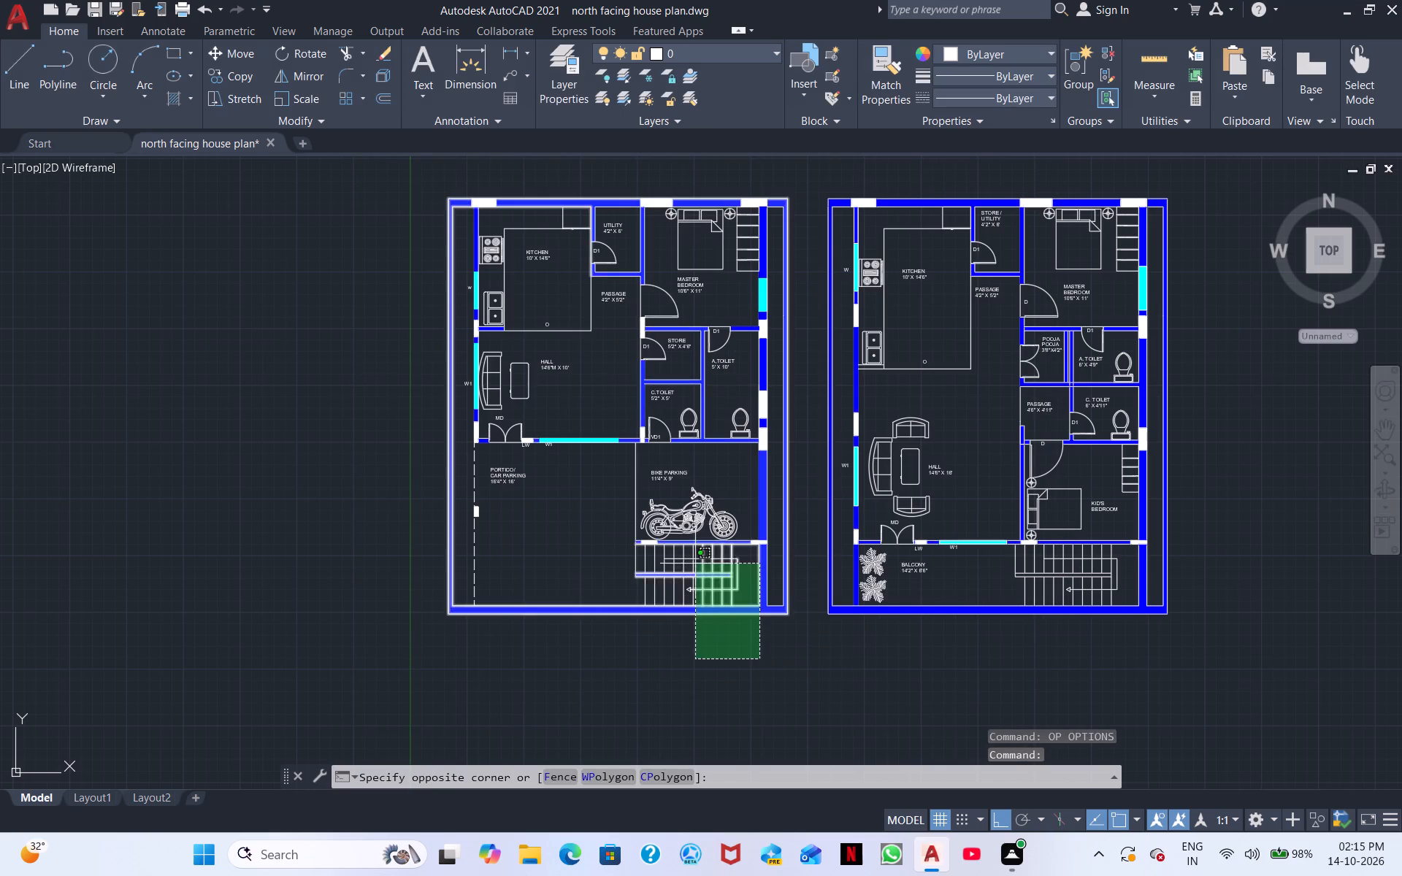
click(743, 661)
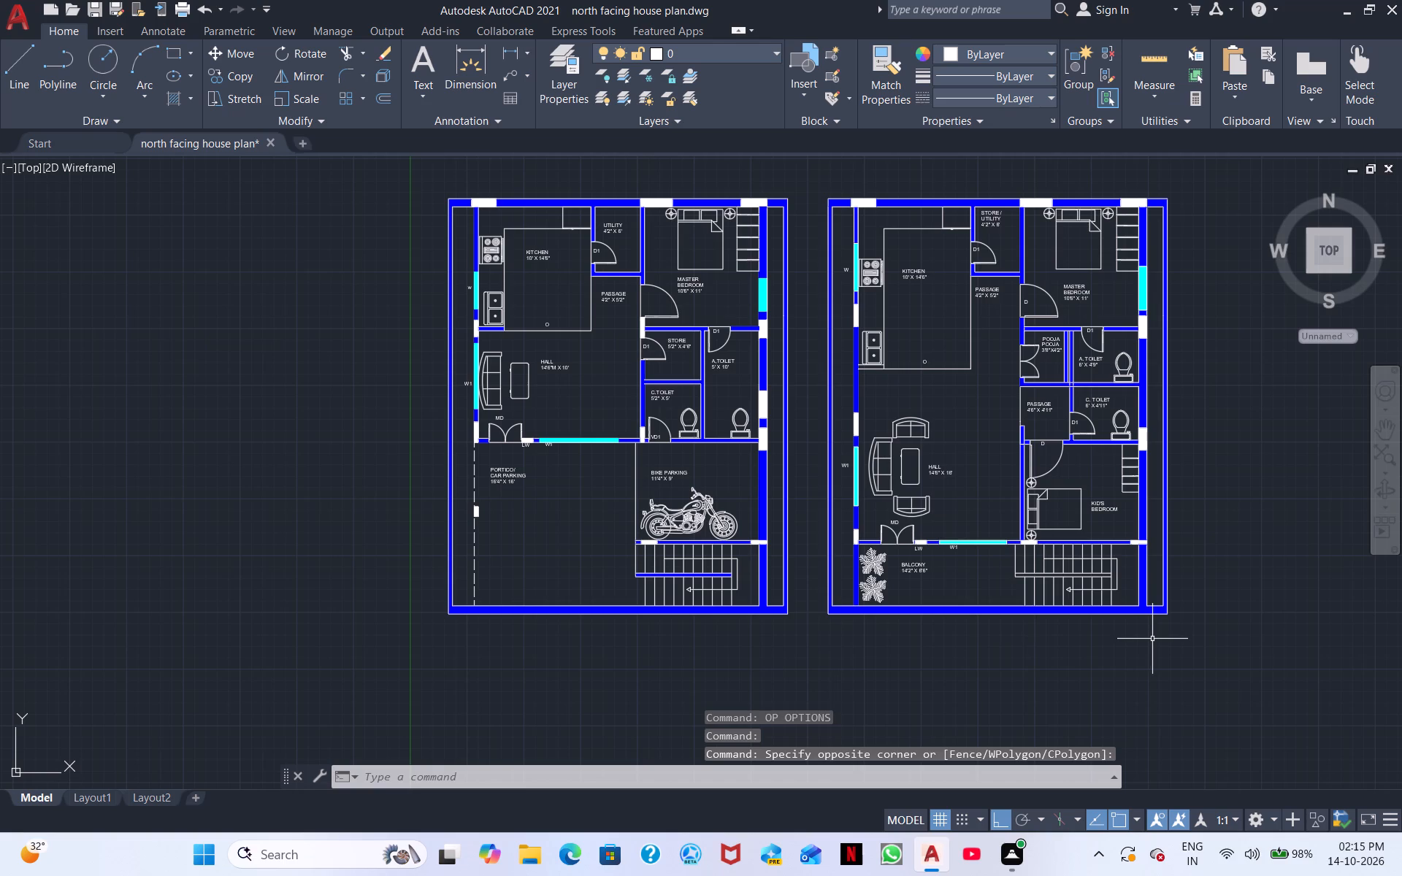
Set up a plot from the previous plot settings with a window enclosing both floor plans, and preview it.
key(ctrl+p)
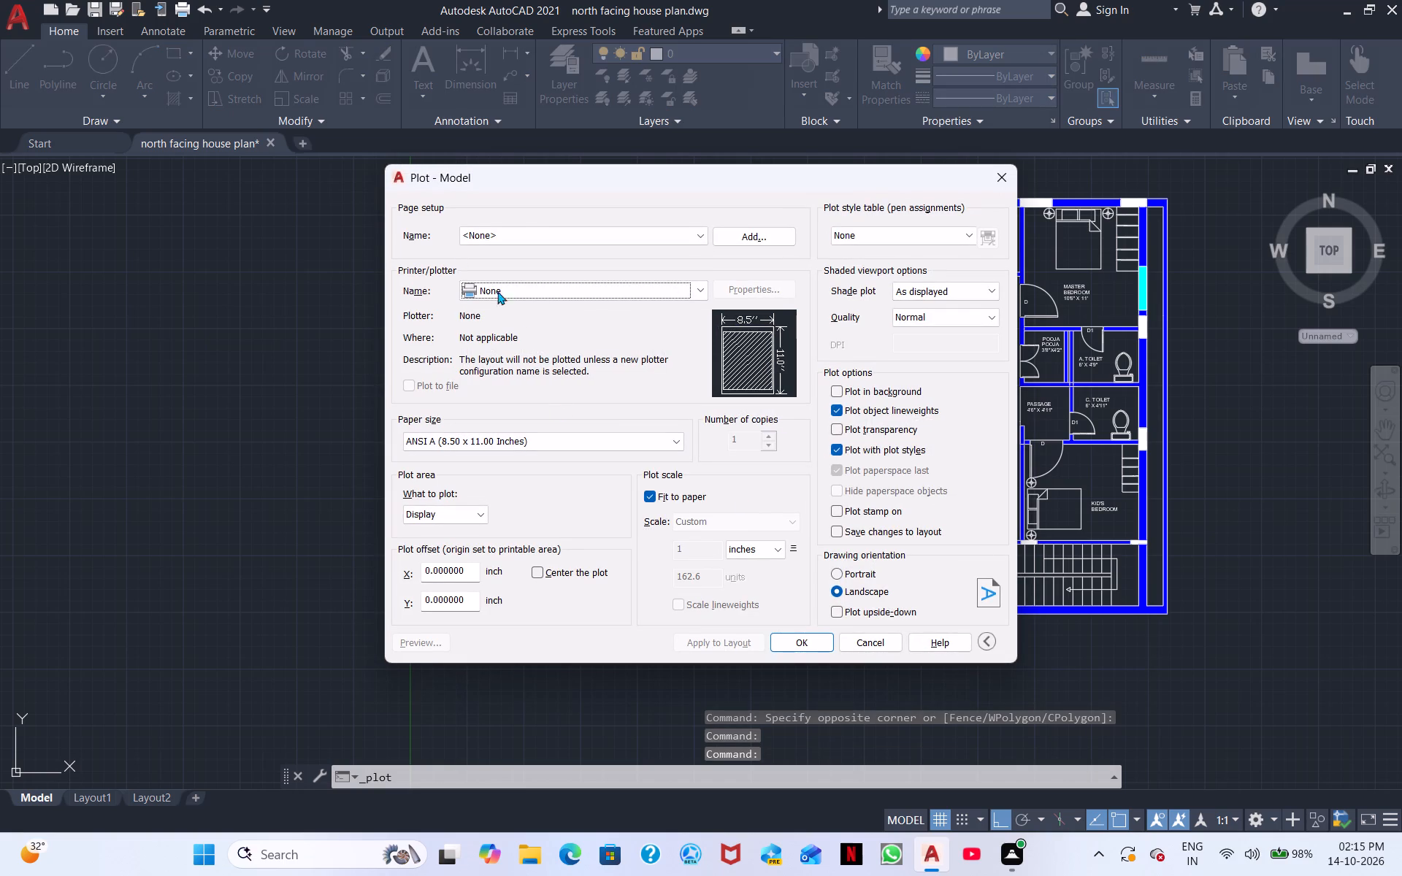
click(540, 231)
click(538, 260)
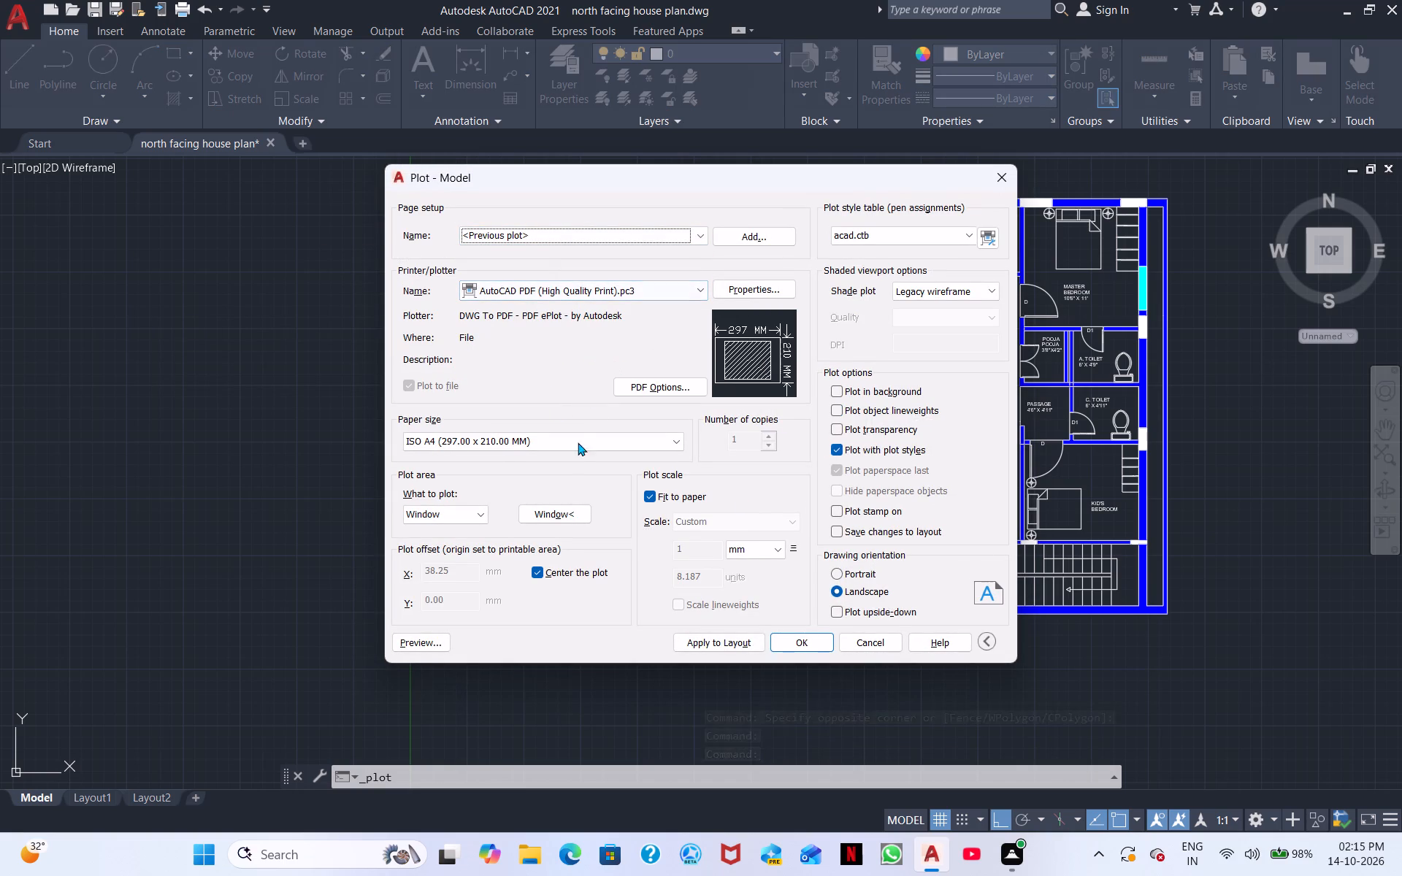
click(559, 513)
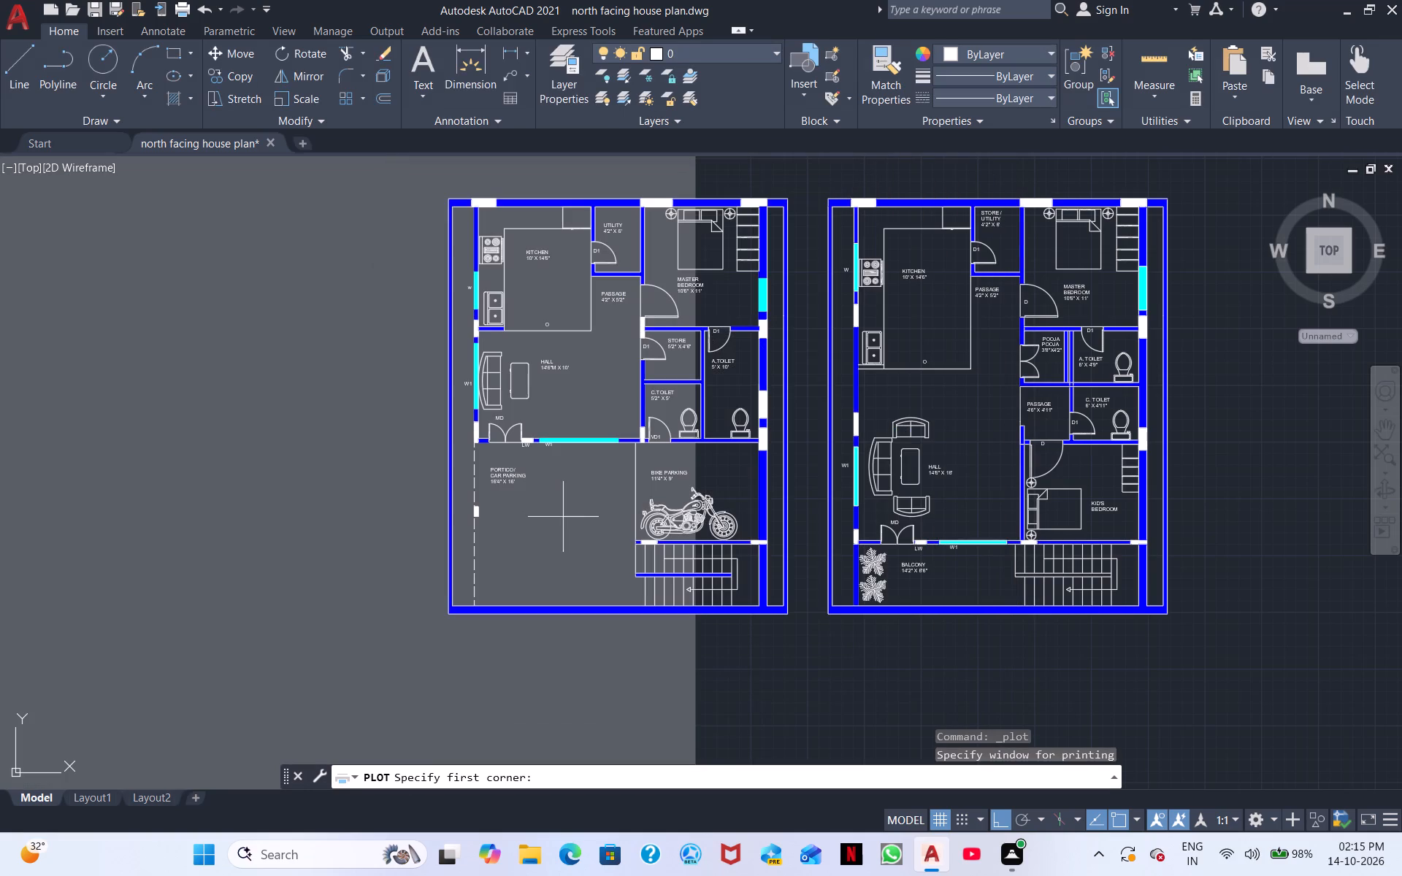
click(1215, 678)
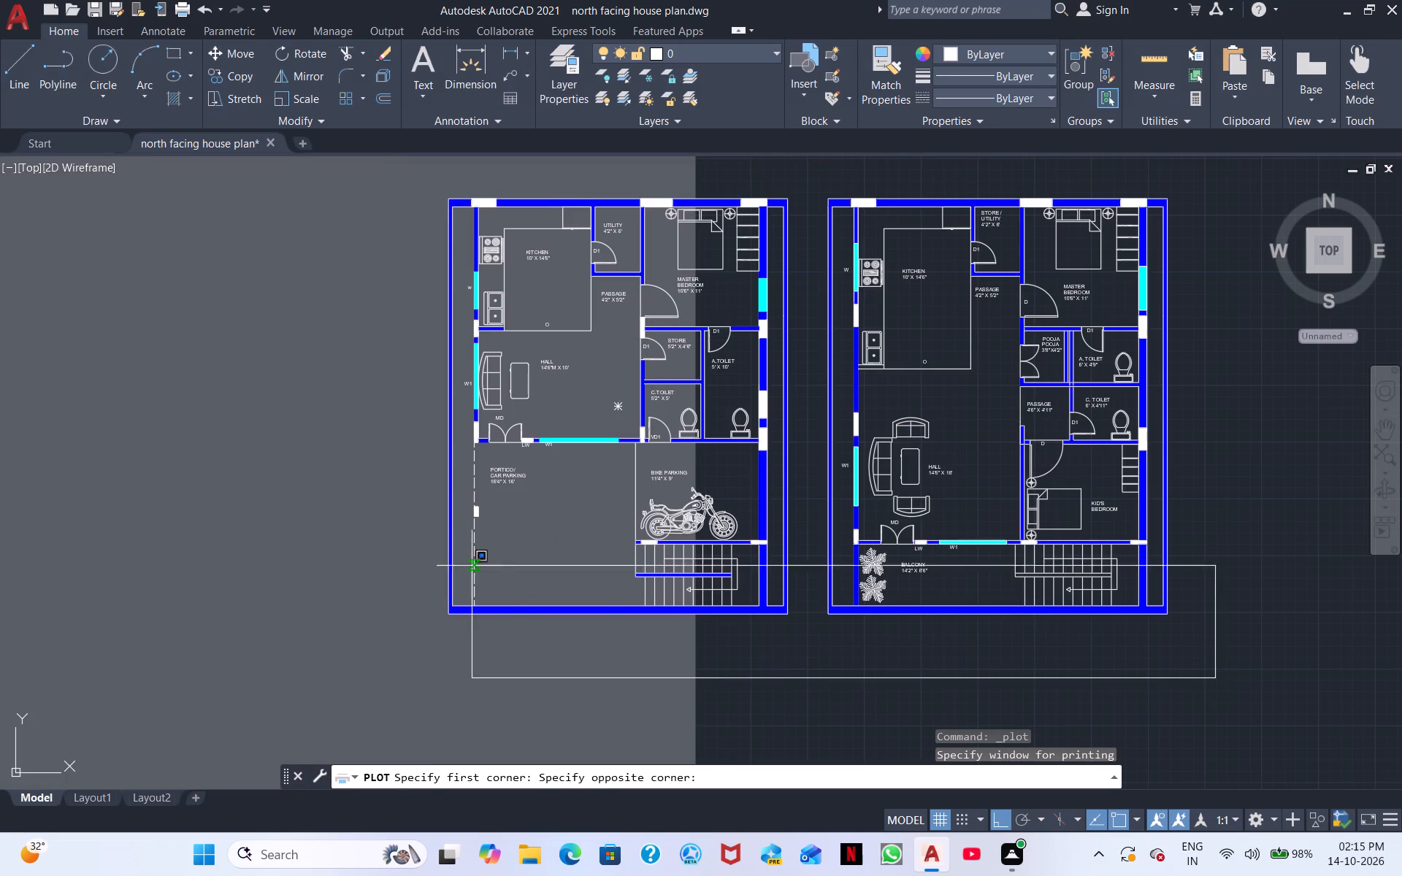
click(380, 179)
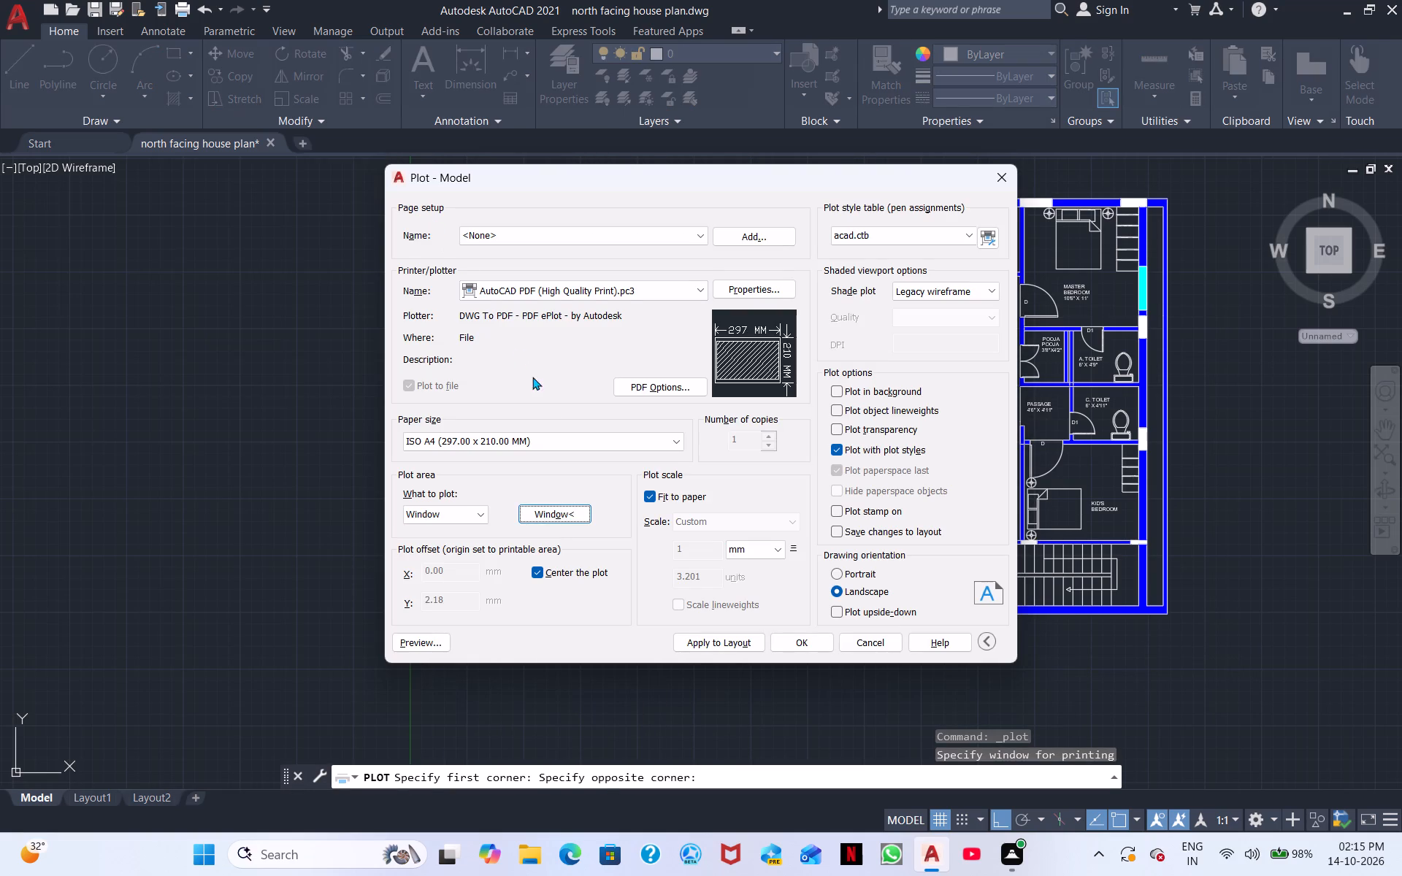
click(419, 637)
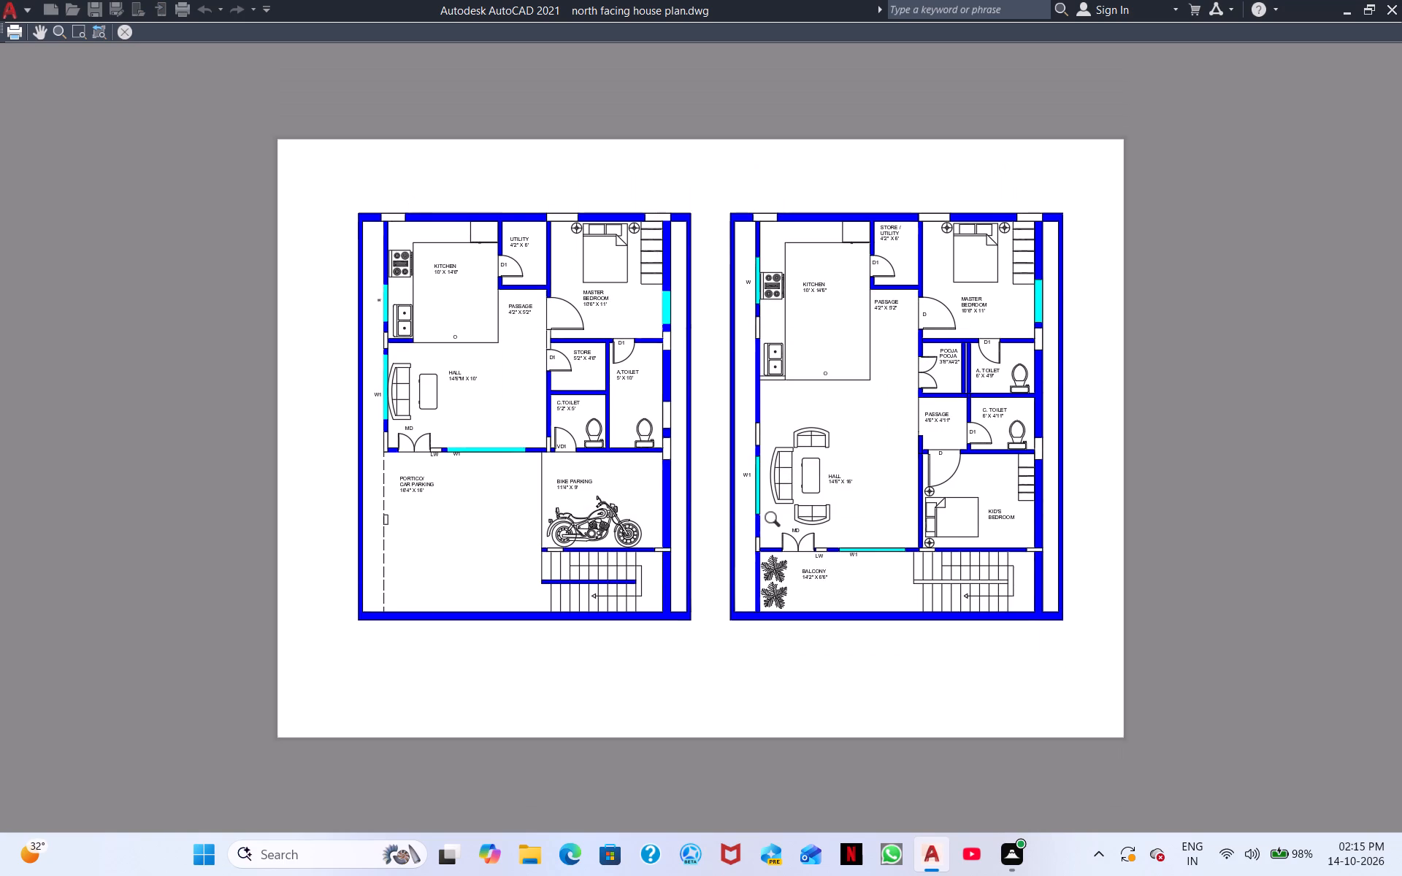
key(Return)
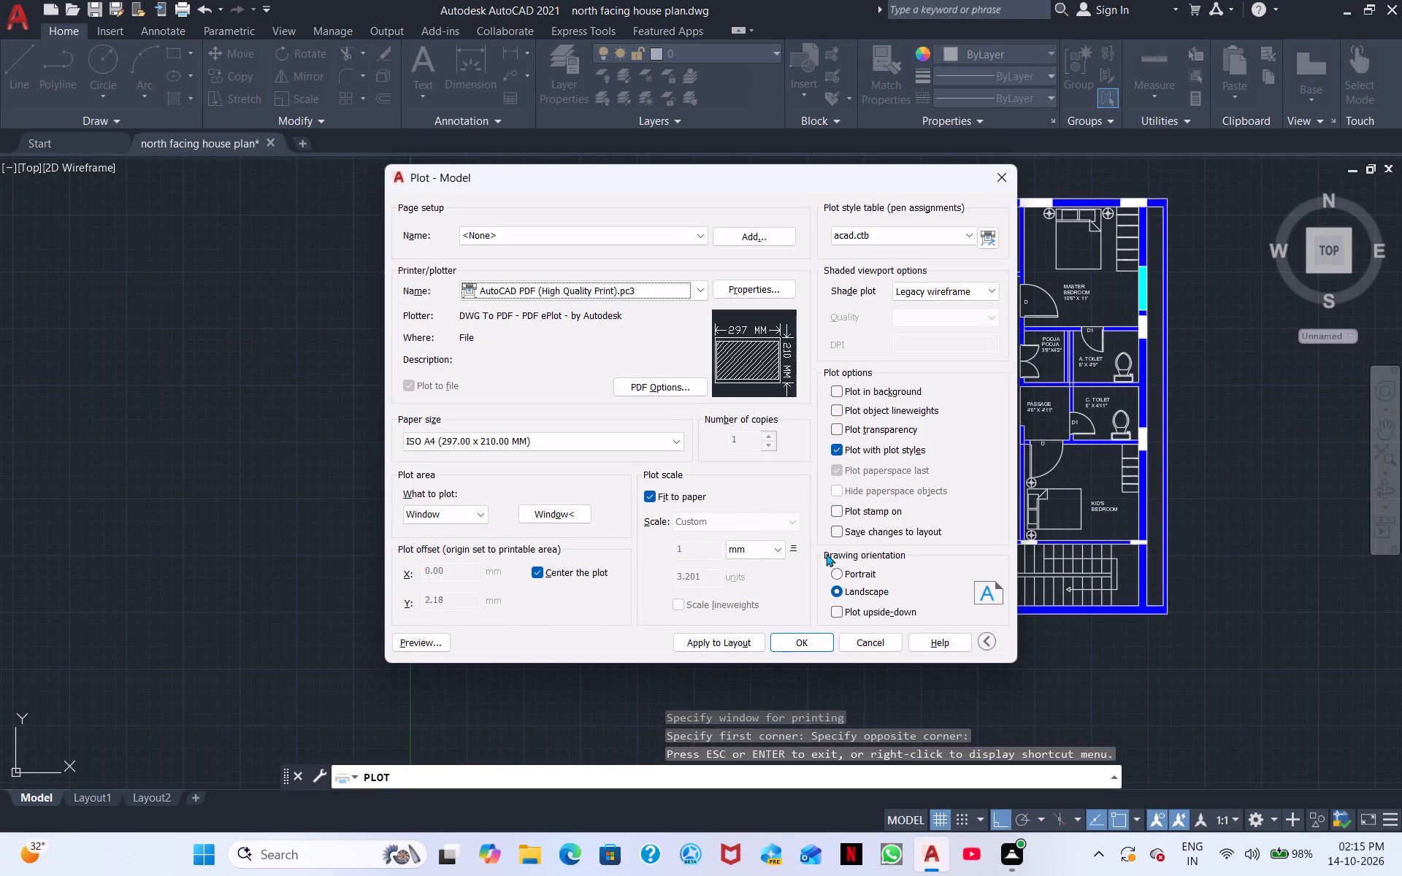
Plot the drawing to a PDF saved as north facing house plan-Model.pdf in the Documents folder.
click(800, 643)
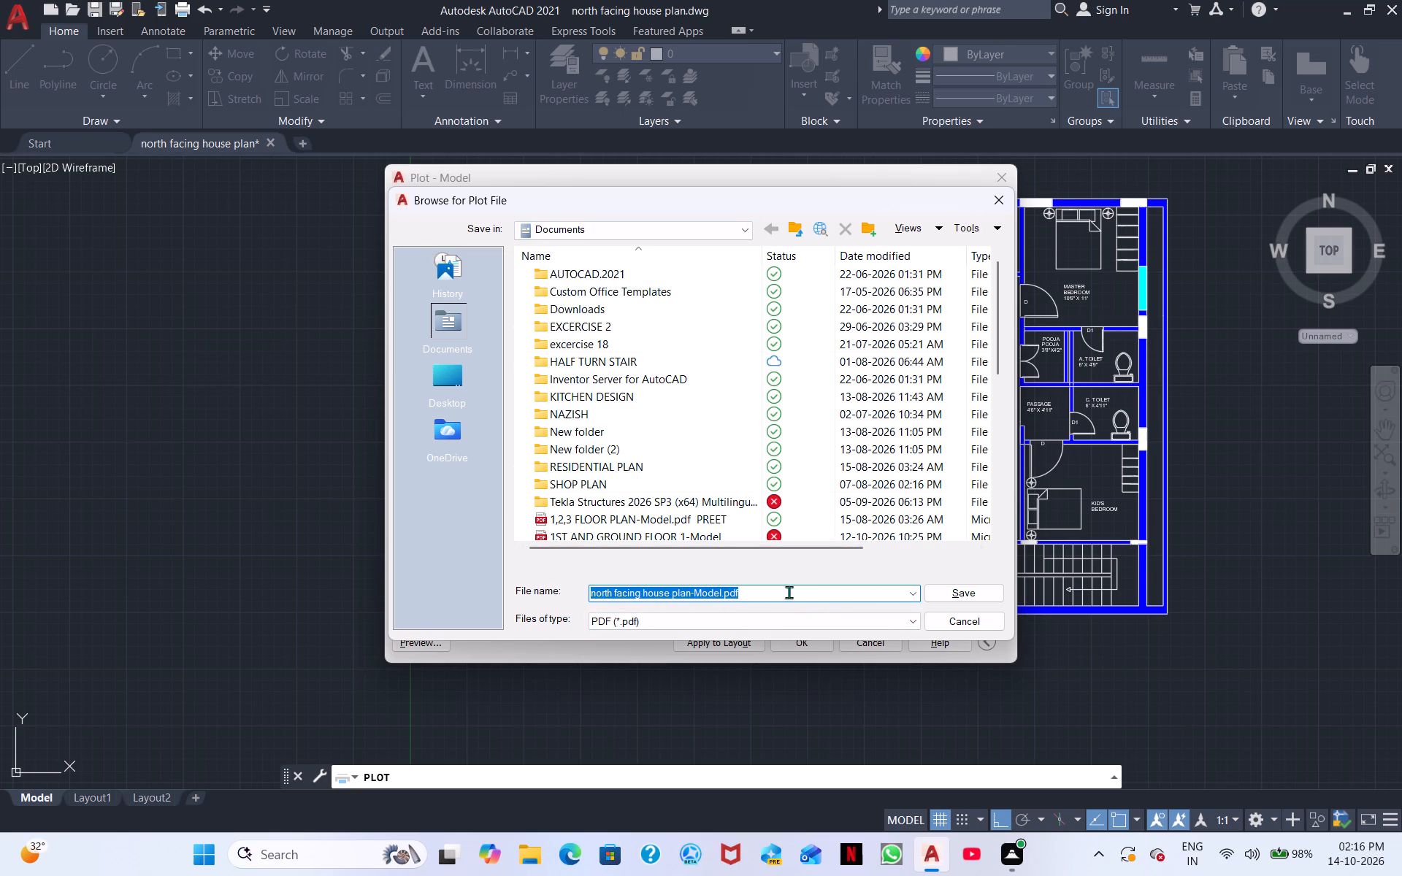
click(964, 590)
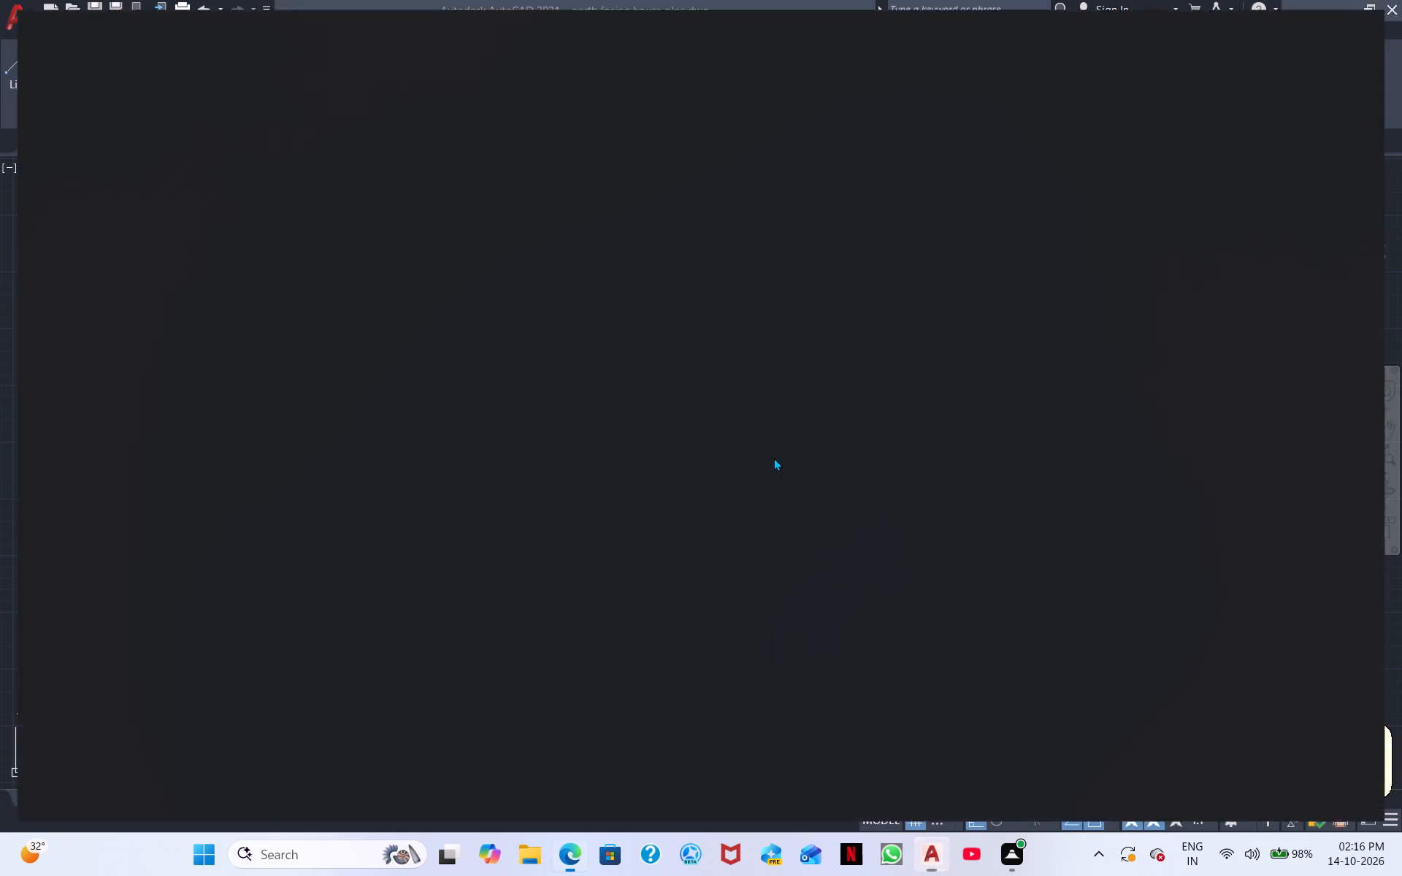
Examine both floor plans in the plotted PDF in the browser, and close it.
scroll(762, 444, up, 3)
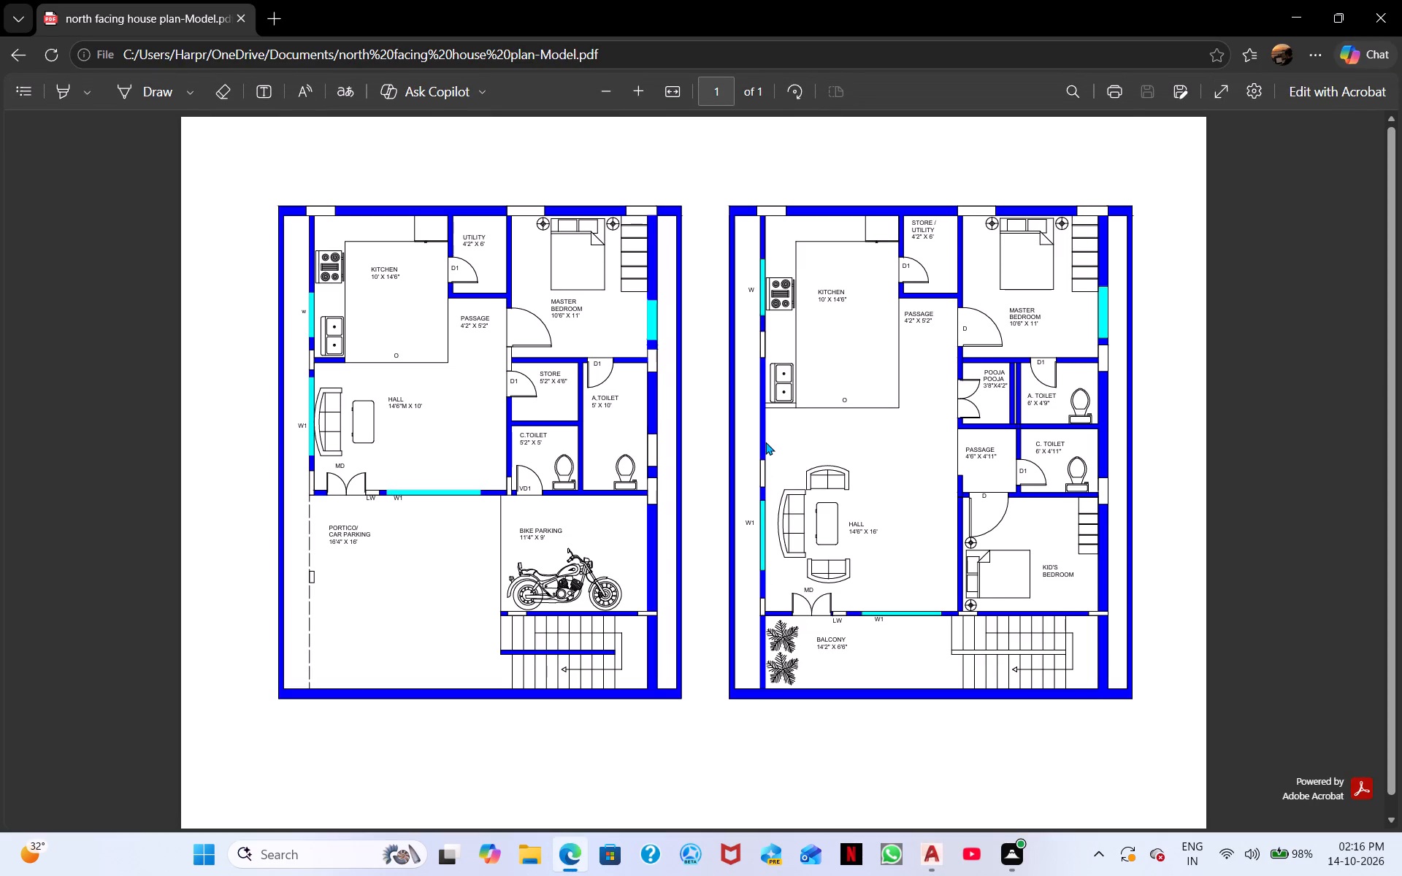
scroll(762, 445, up, 3)
middle_drag(700, 404, 709, 402)
scroll(709, 402, up, 5)
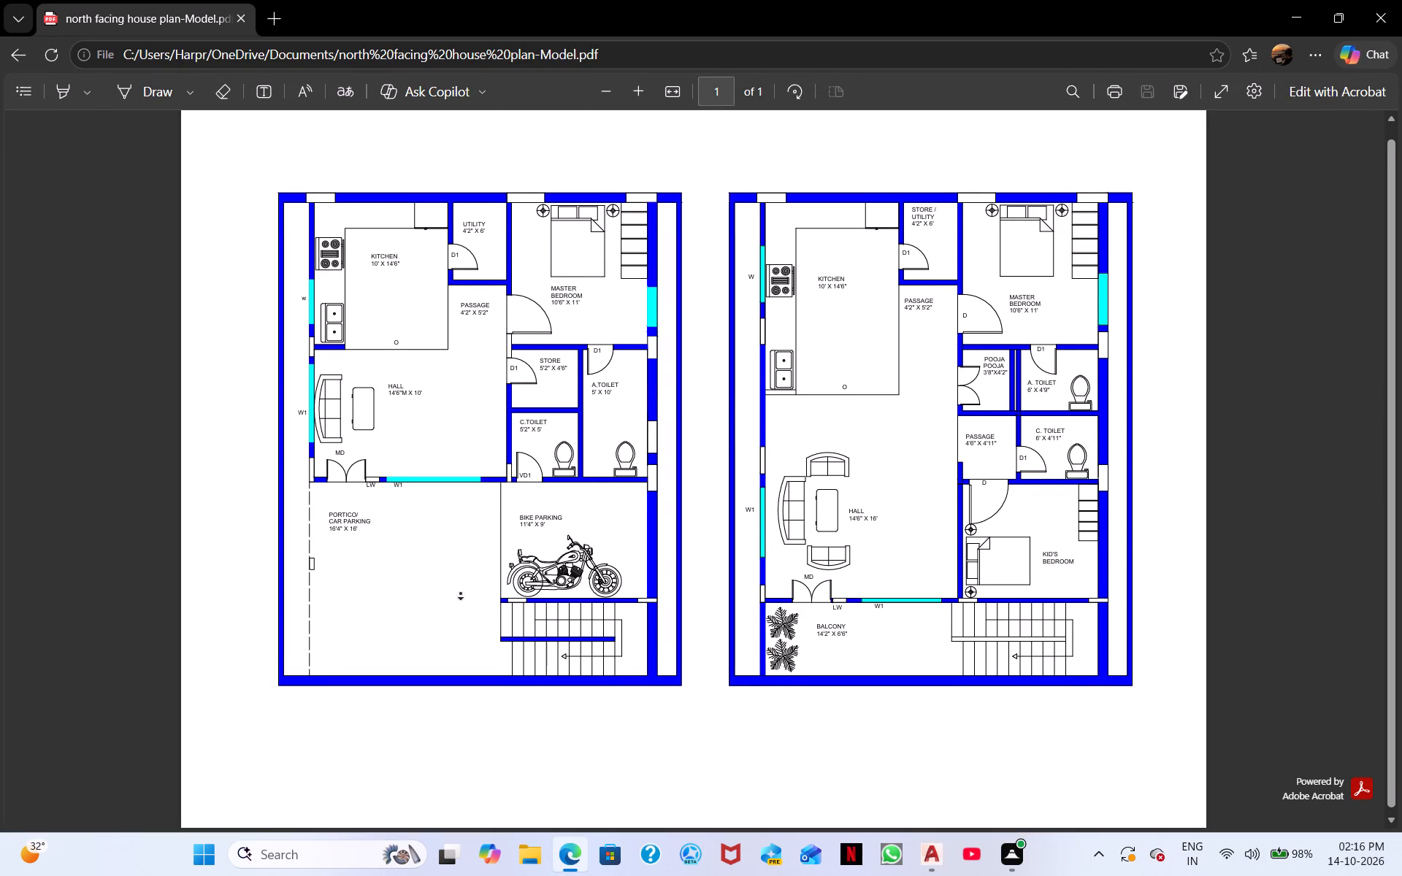
scroll(483, 597, up, 2)
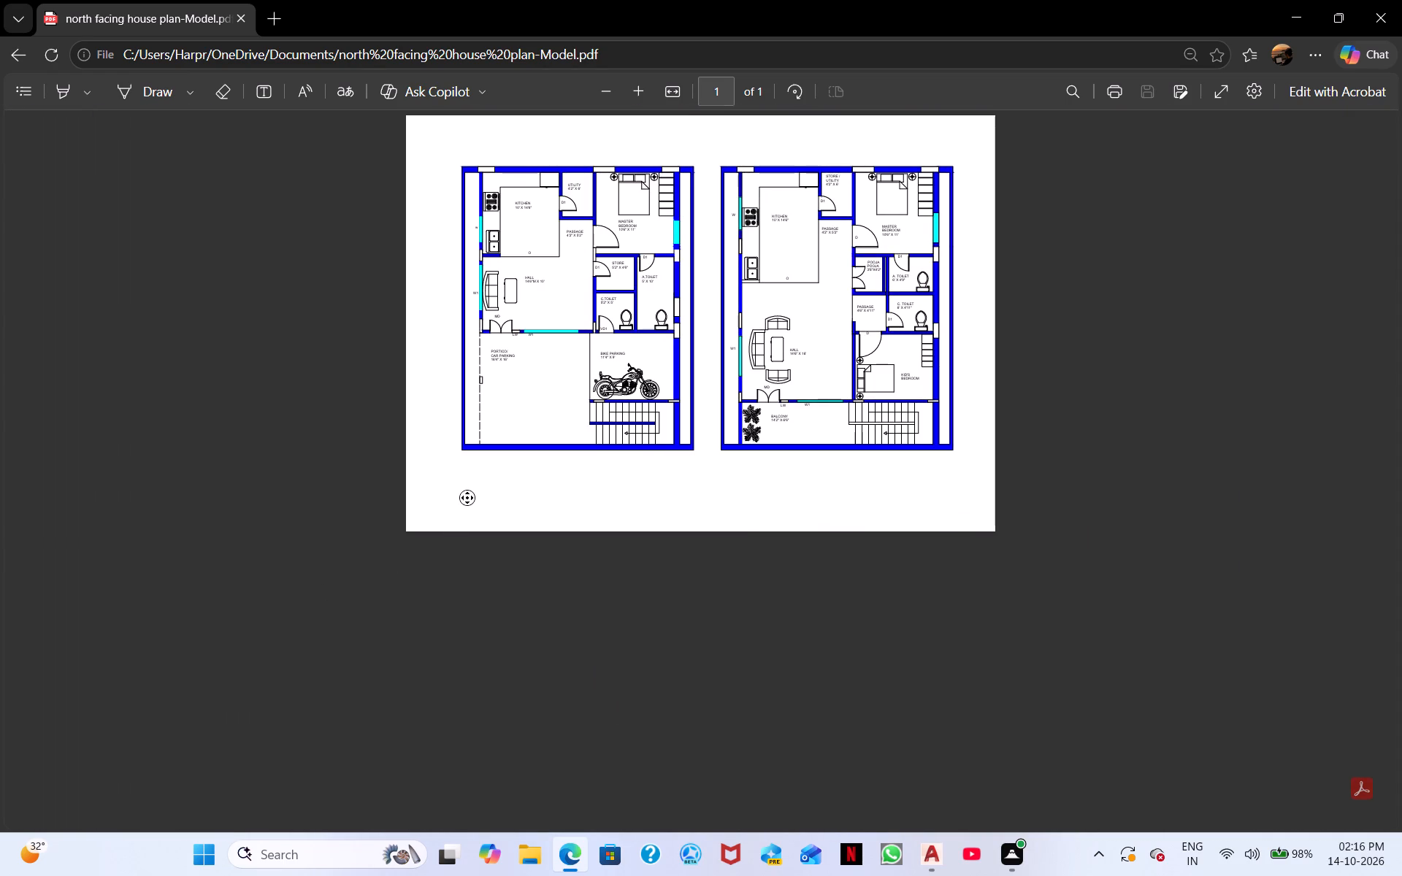
middle_drag(579, 509, 595, 635)
scroll(623, 451, up, 2)
middle_drag(651, 491, 662, 599)
click(1379, 12)
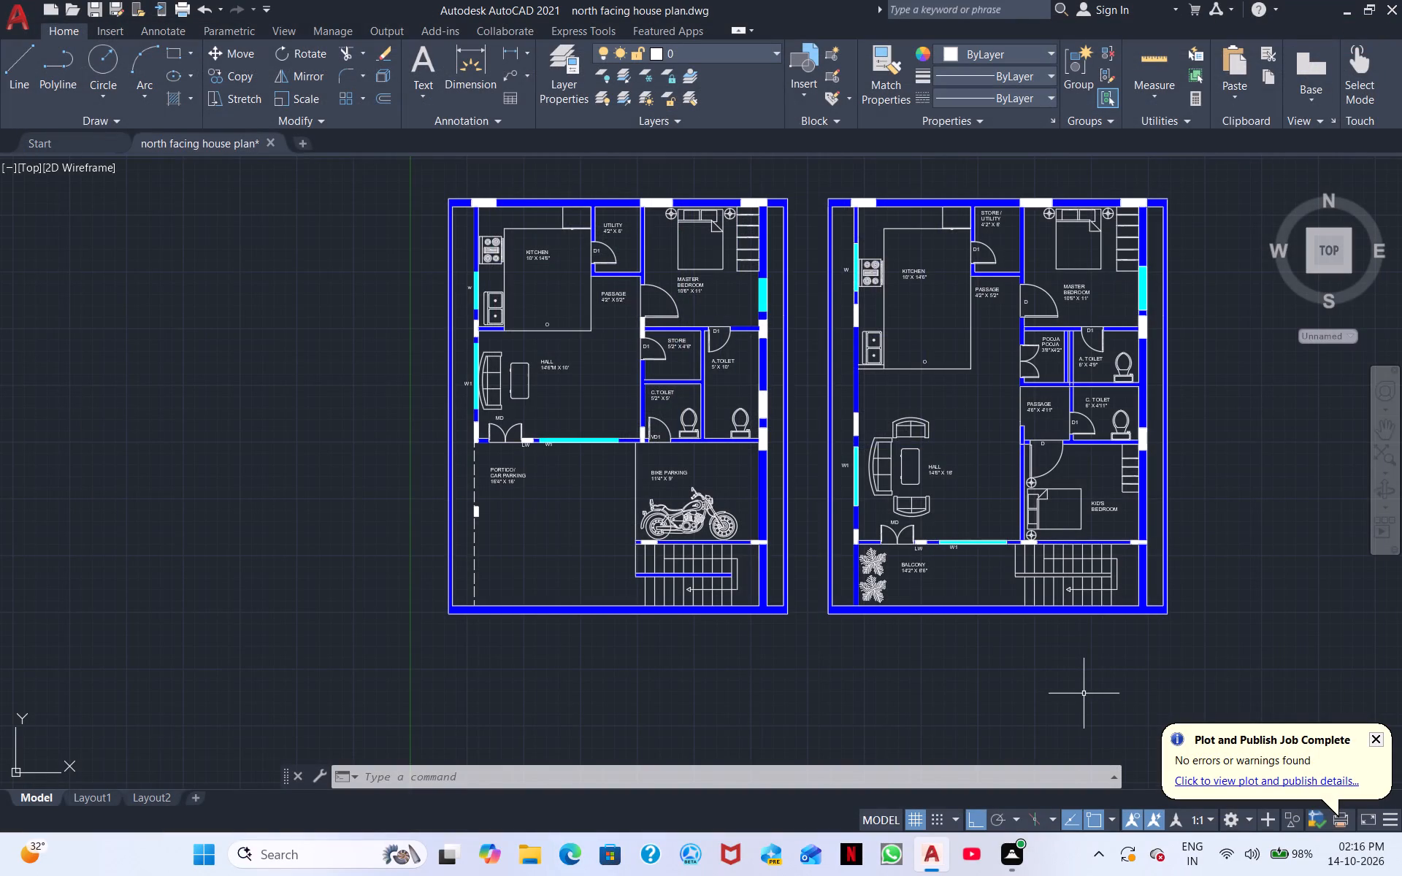
Query the drawing's log file path with the LOGFILENAME variable.
text(LO)
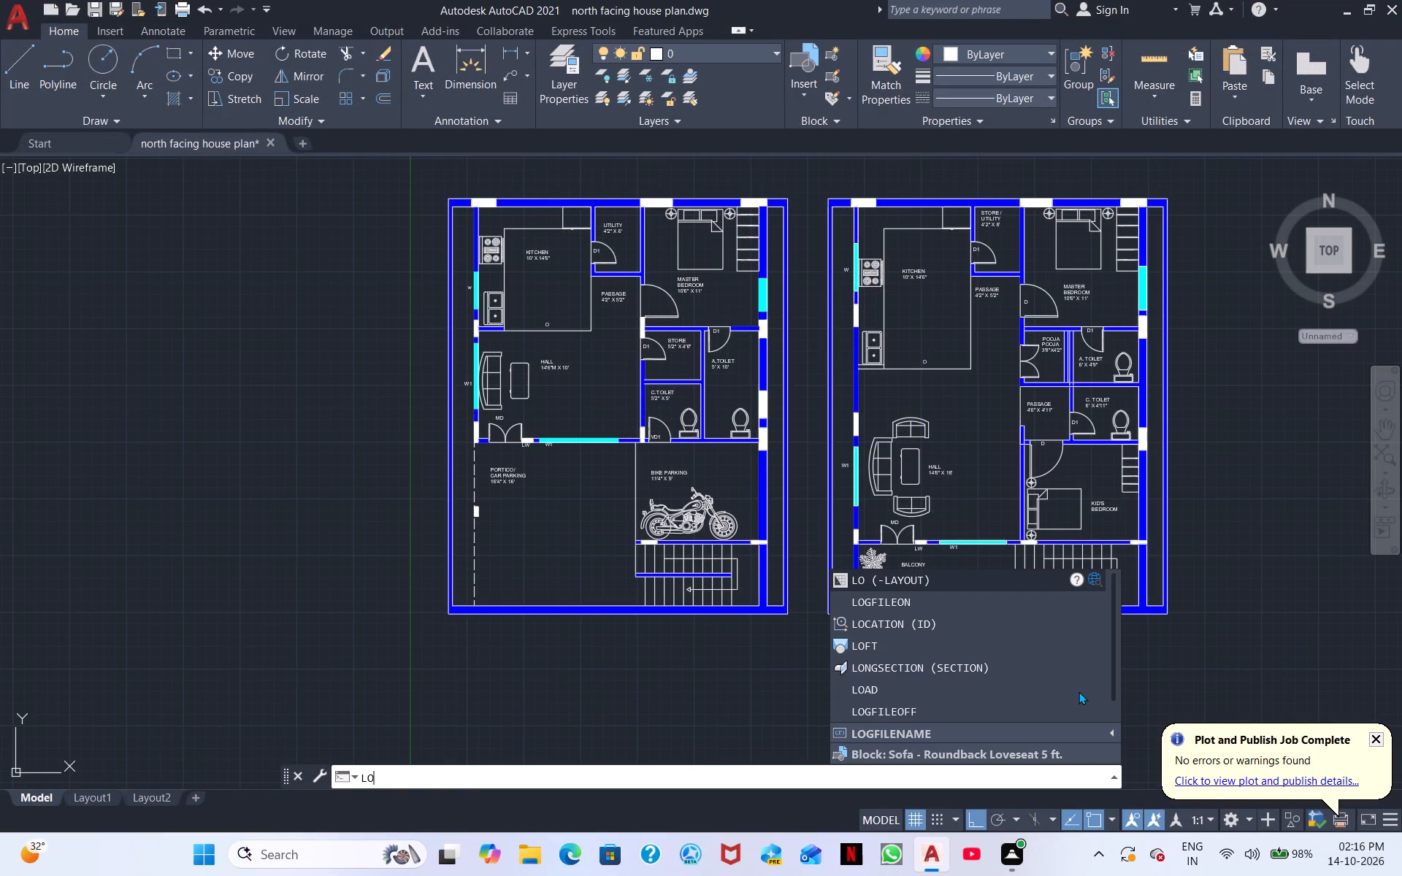
key(g)
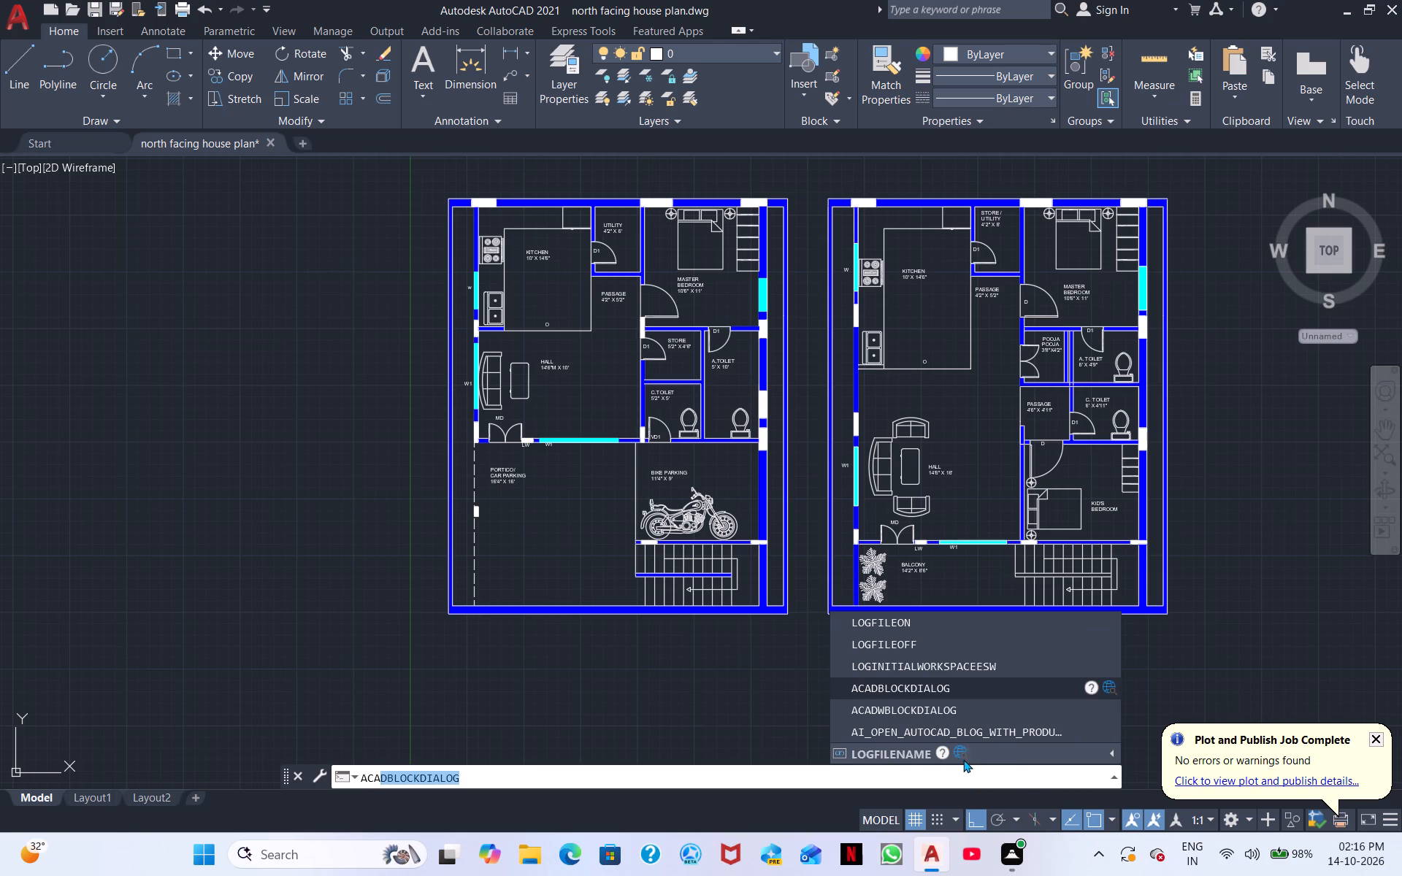
click(883, 750)
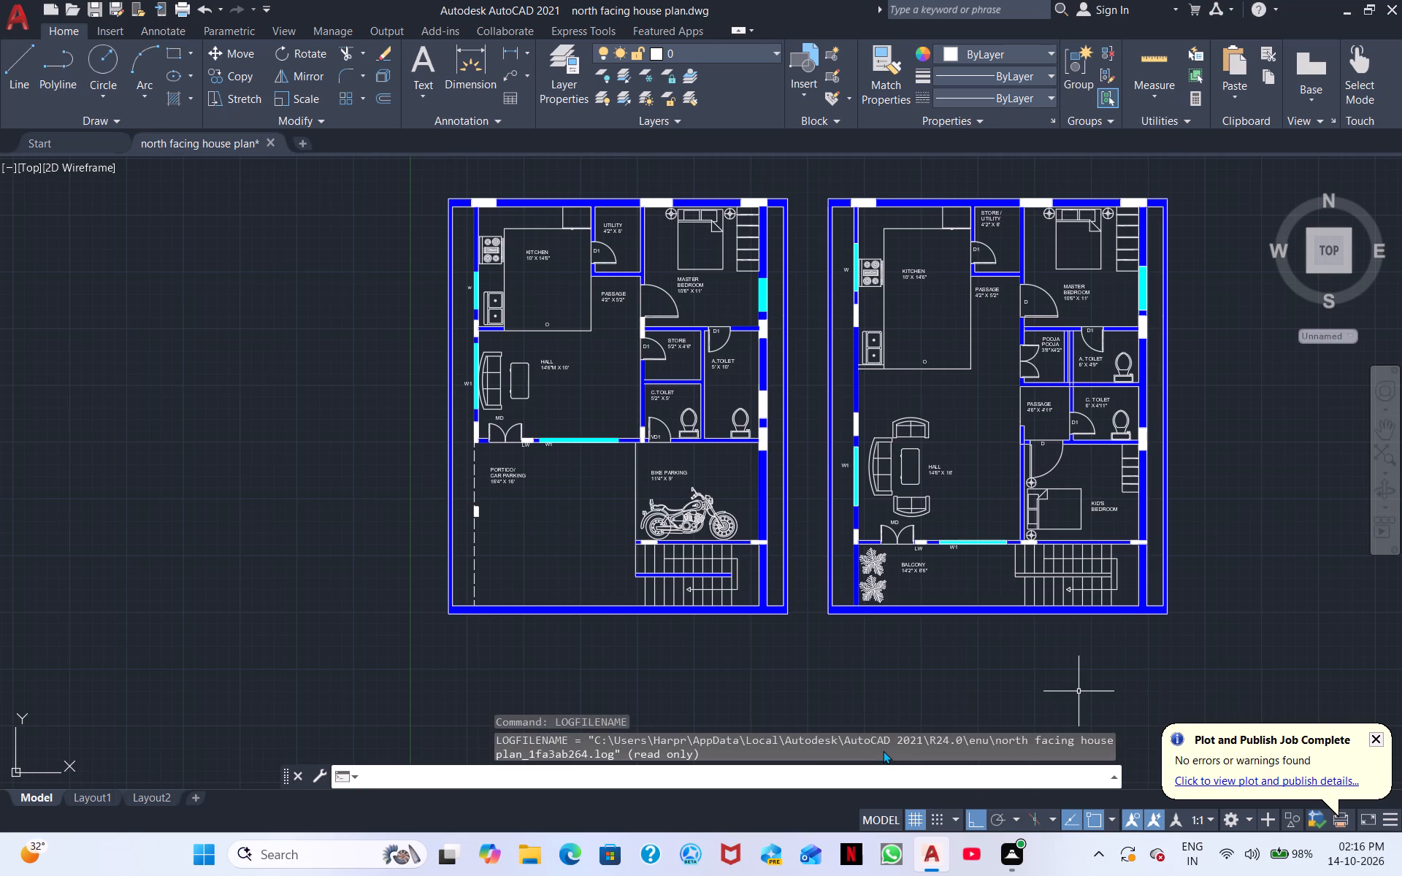